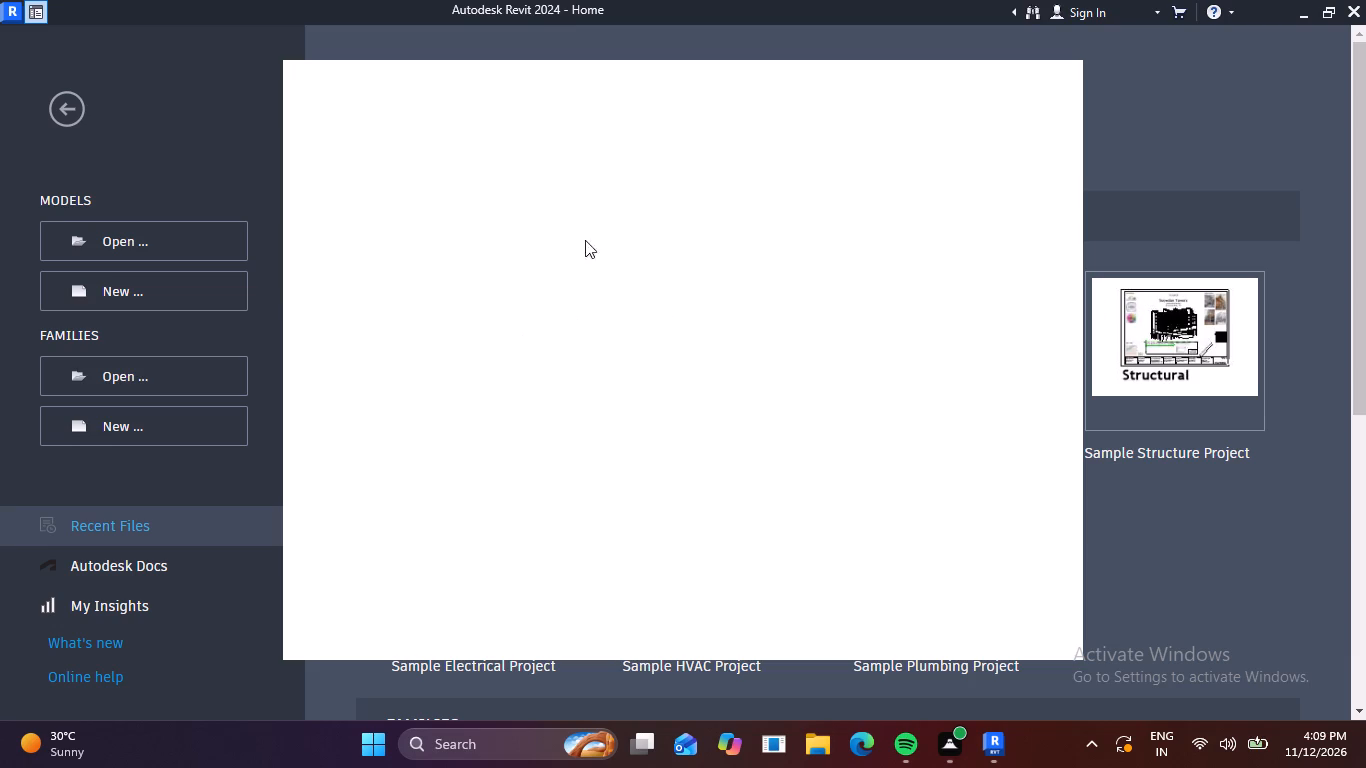
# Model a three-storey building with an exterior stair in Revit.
# Create a new project from the English-Imperial template file default.rte.
pyautogui.click(1002, 746)
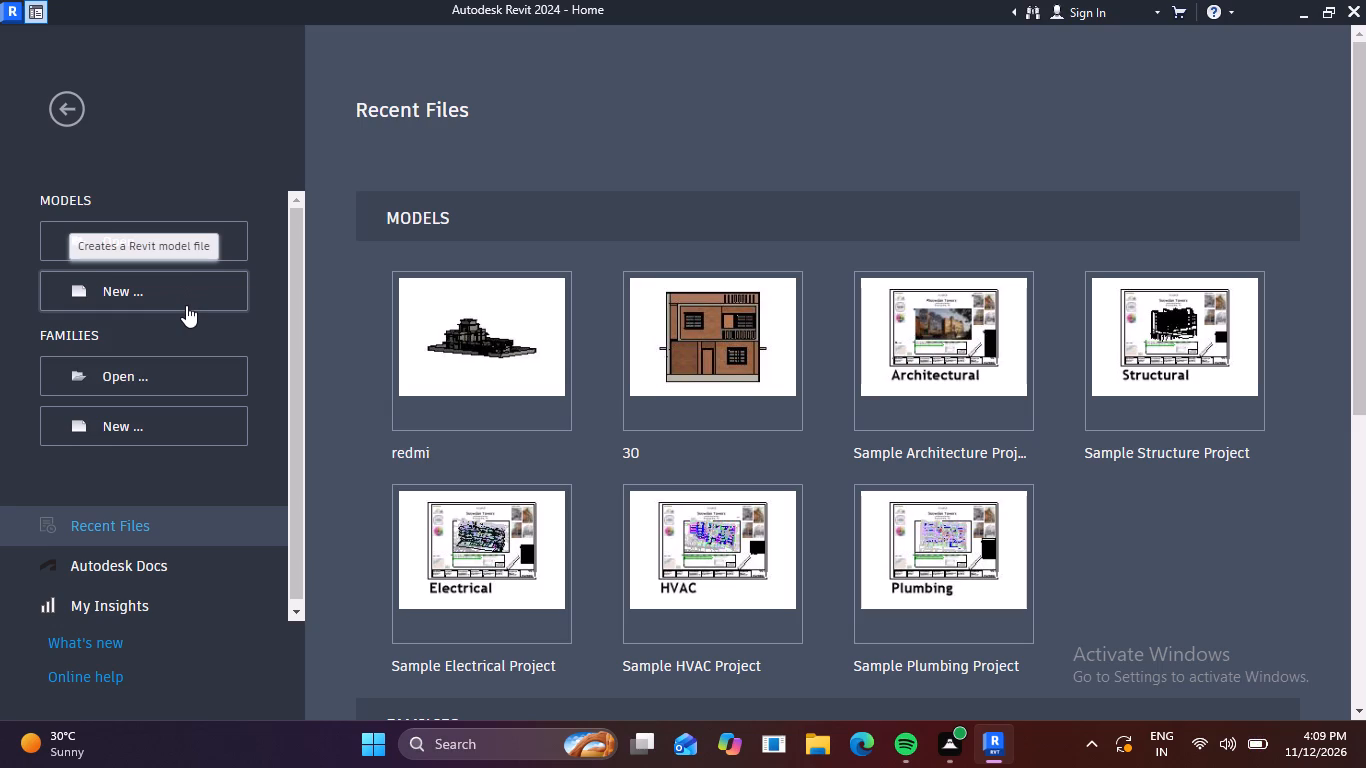
pyautogui.click(186, 305)
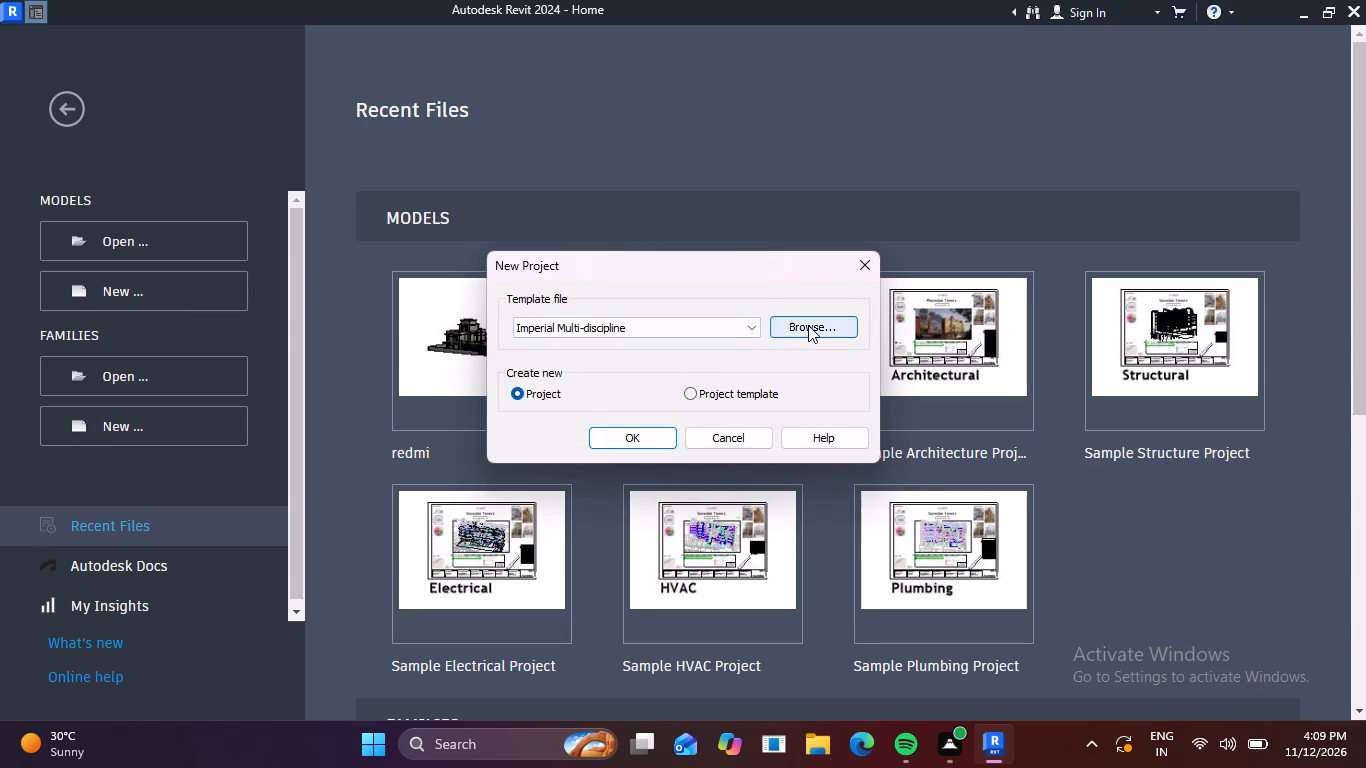
pyautogui.click(808, 325)
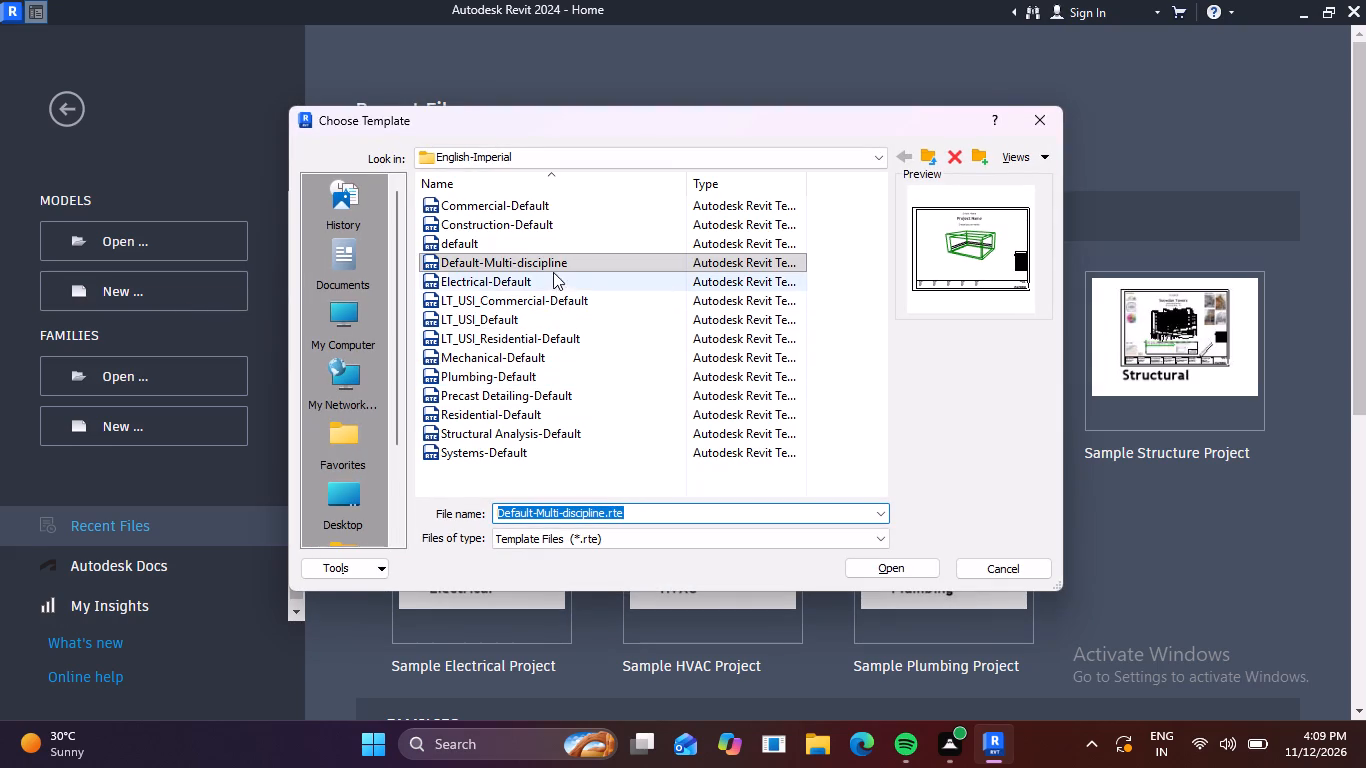
pyautogui.click(538, 250)
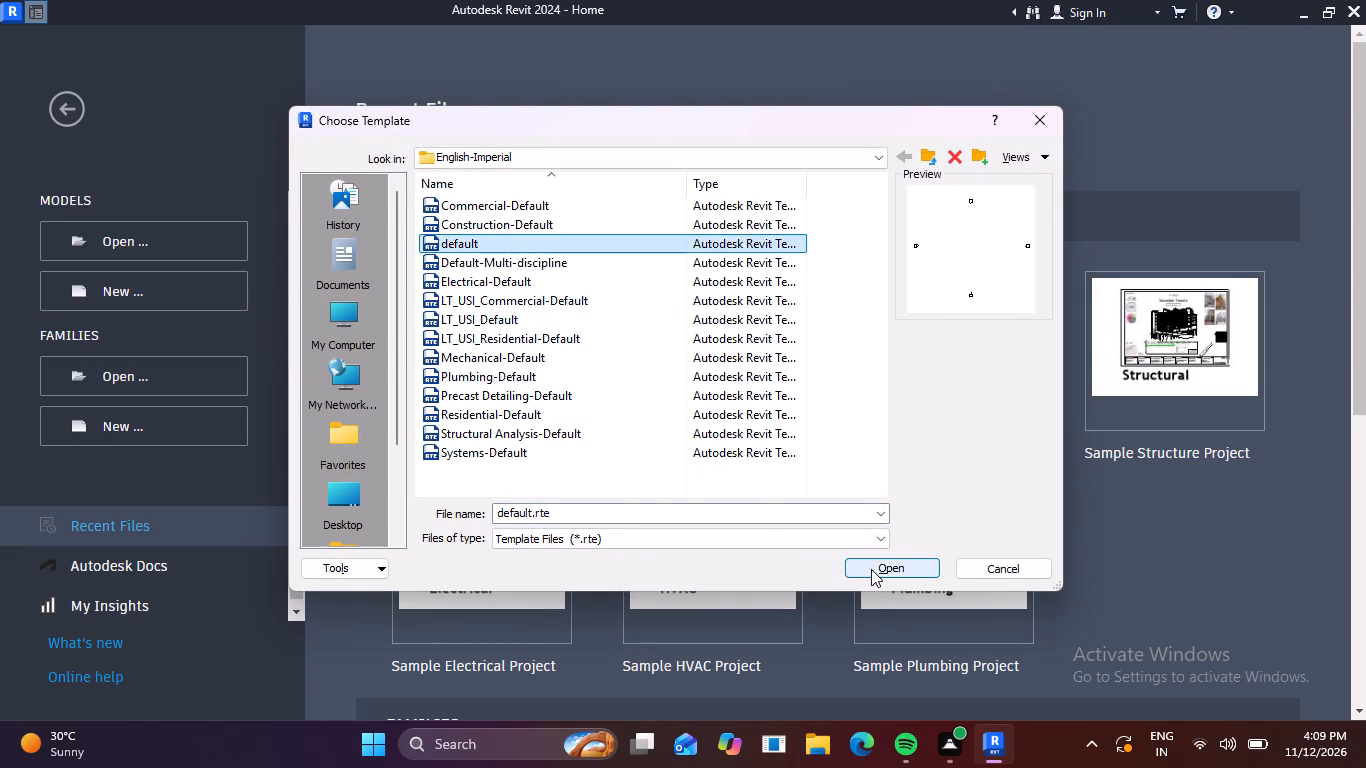
pyautogui.click(871, 569)
pyautogui.click(650, 438)
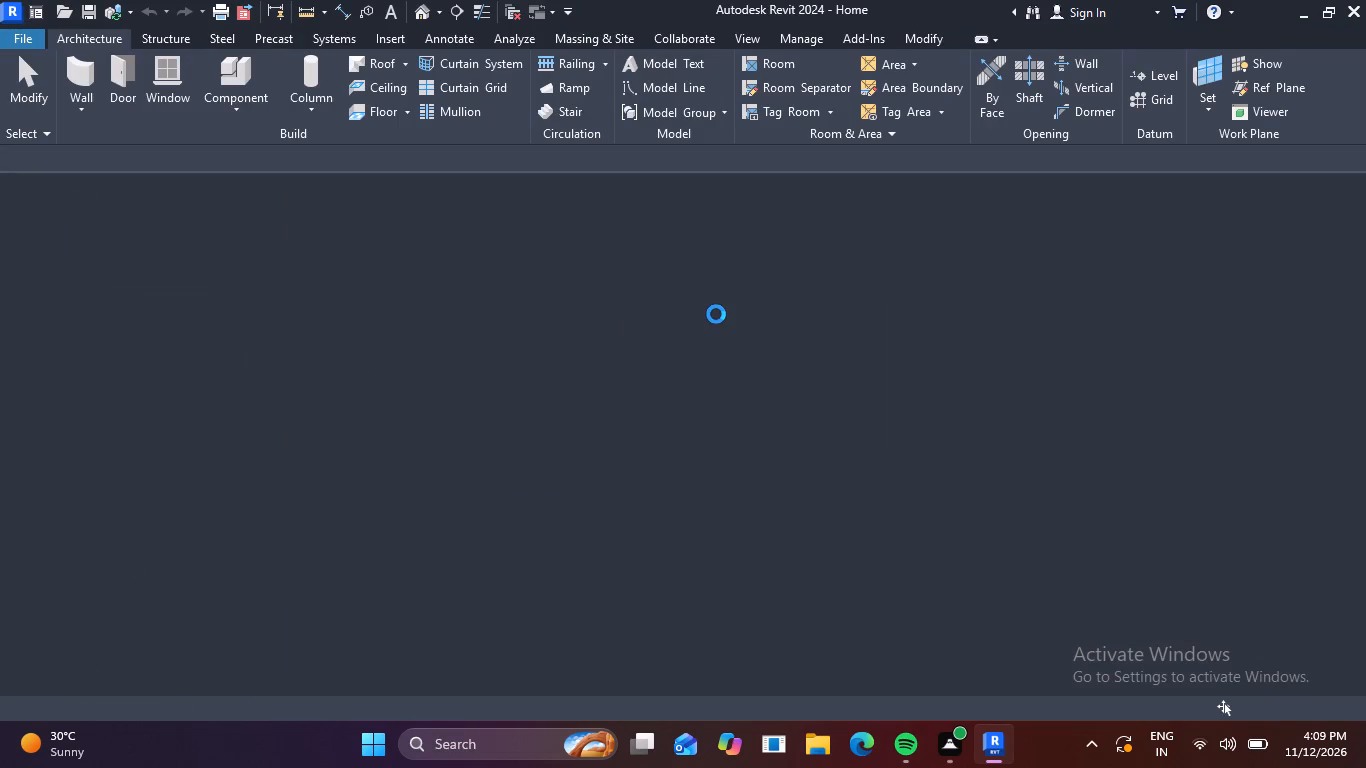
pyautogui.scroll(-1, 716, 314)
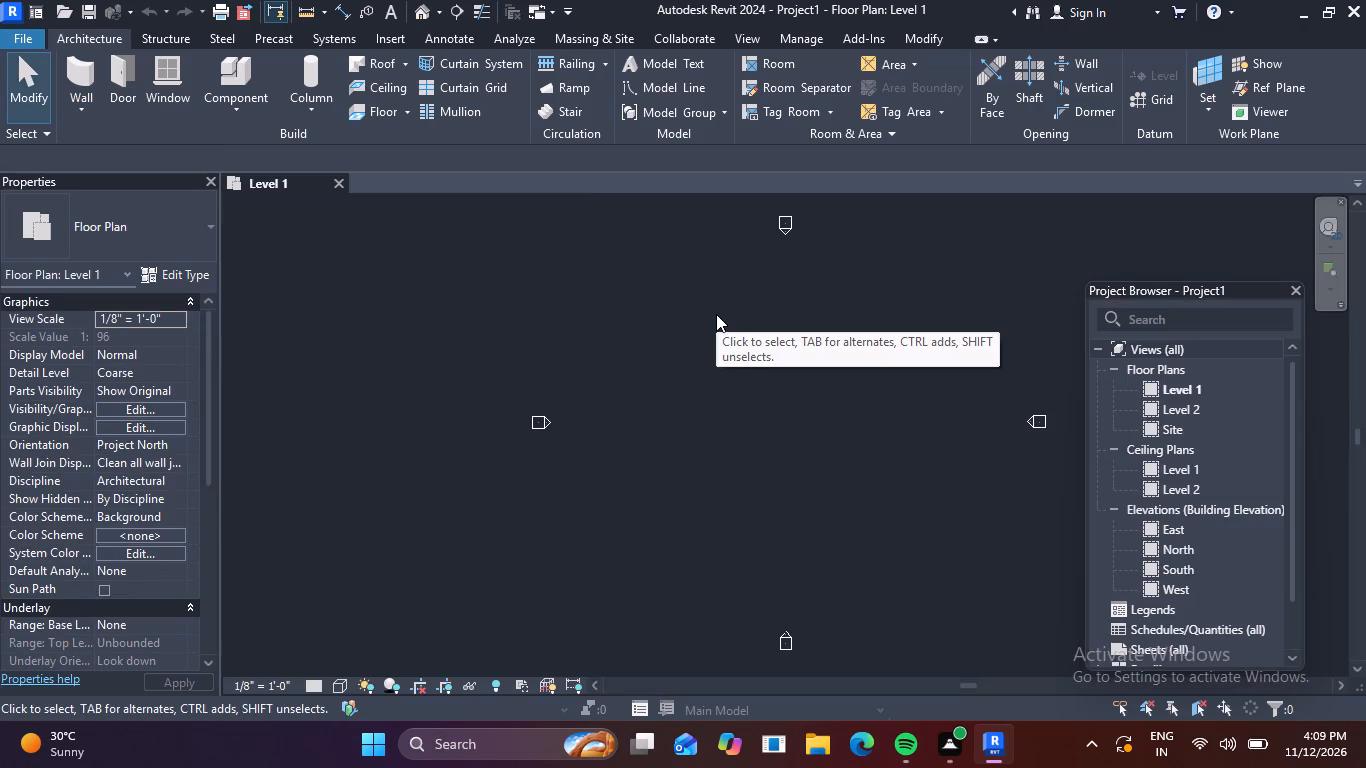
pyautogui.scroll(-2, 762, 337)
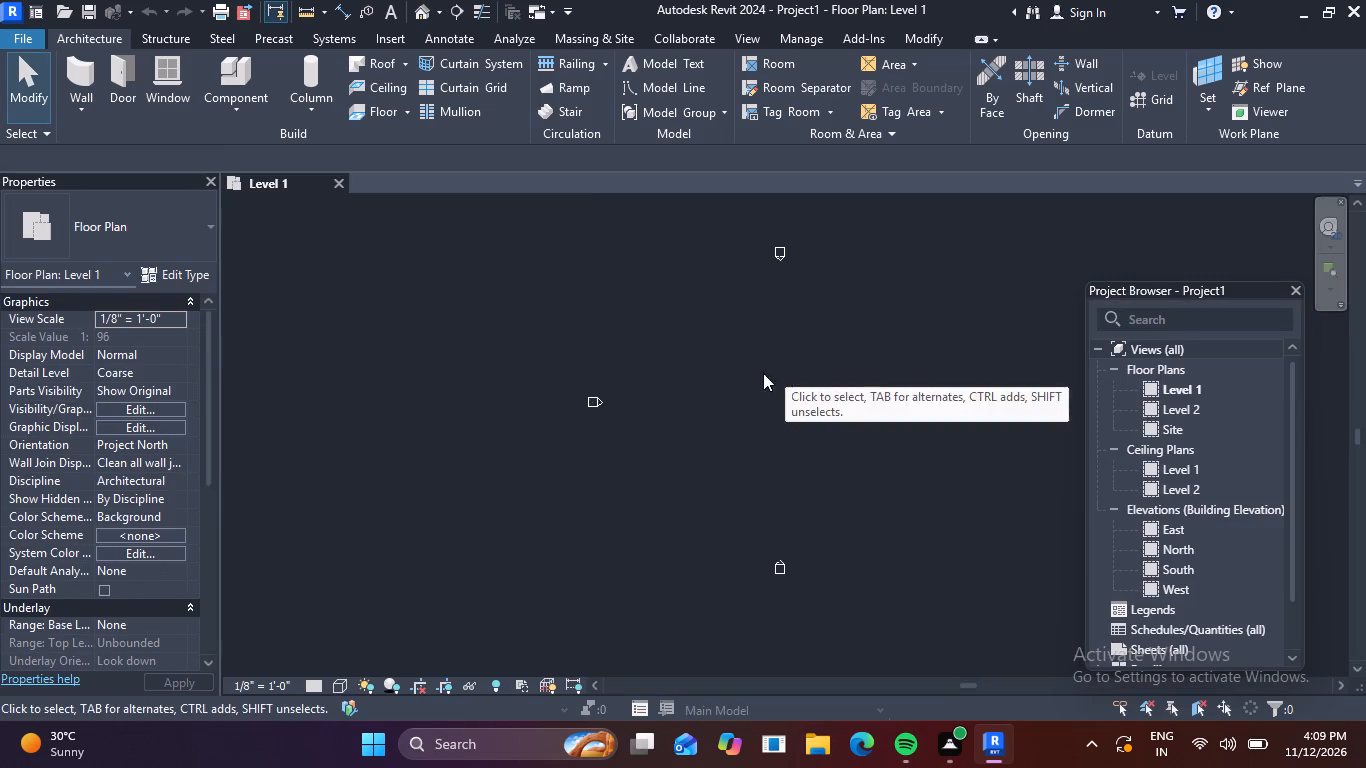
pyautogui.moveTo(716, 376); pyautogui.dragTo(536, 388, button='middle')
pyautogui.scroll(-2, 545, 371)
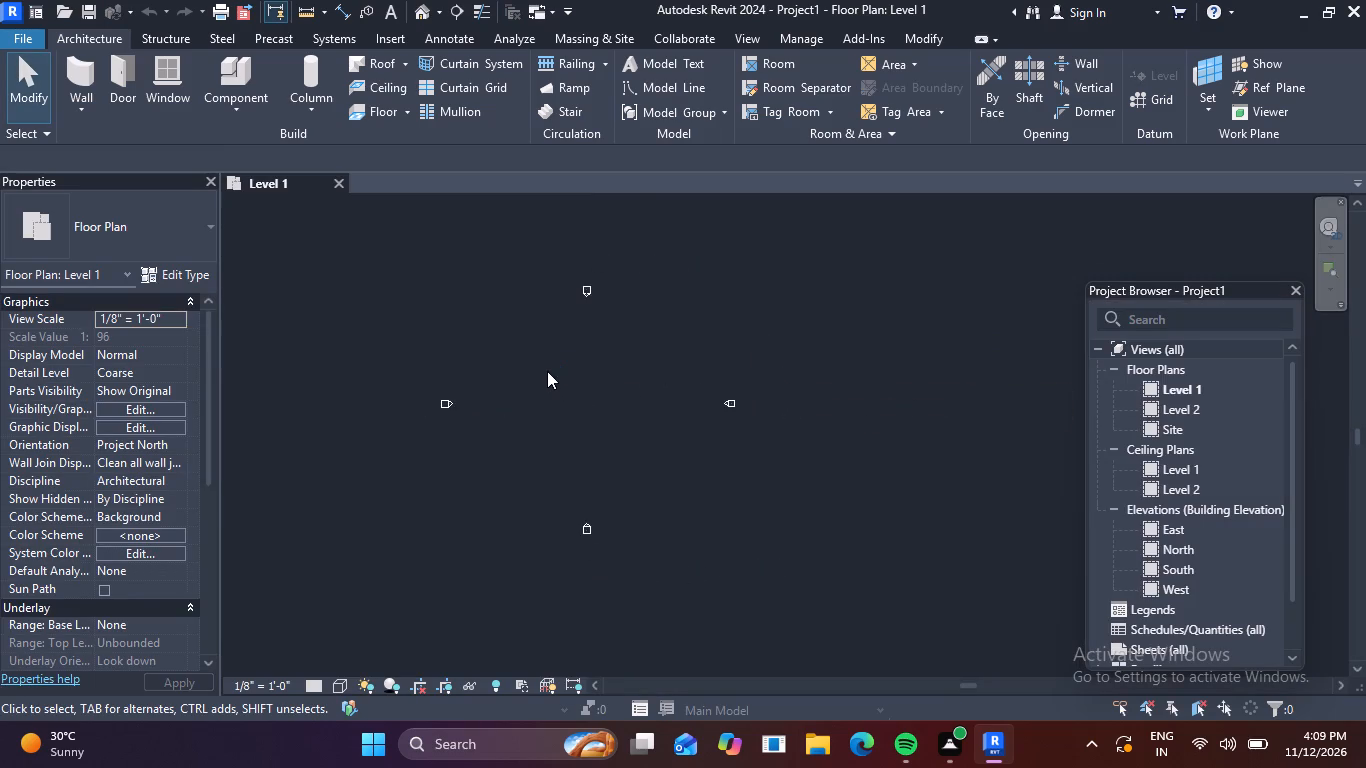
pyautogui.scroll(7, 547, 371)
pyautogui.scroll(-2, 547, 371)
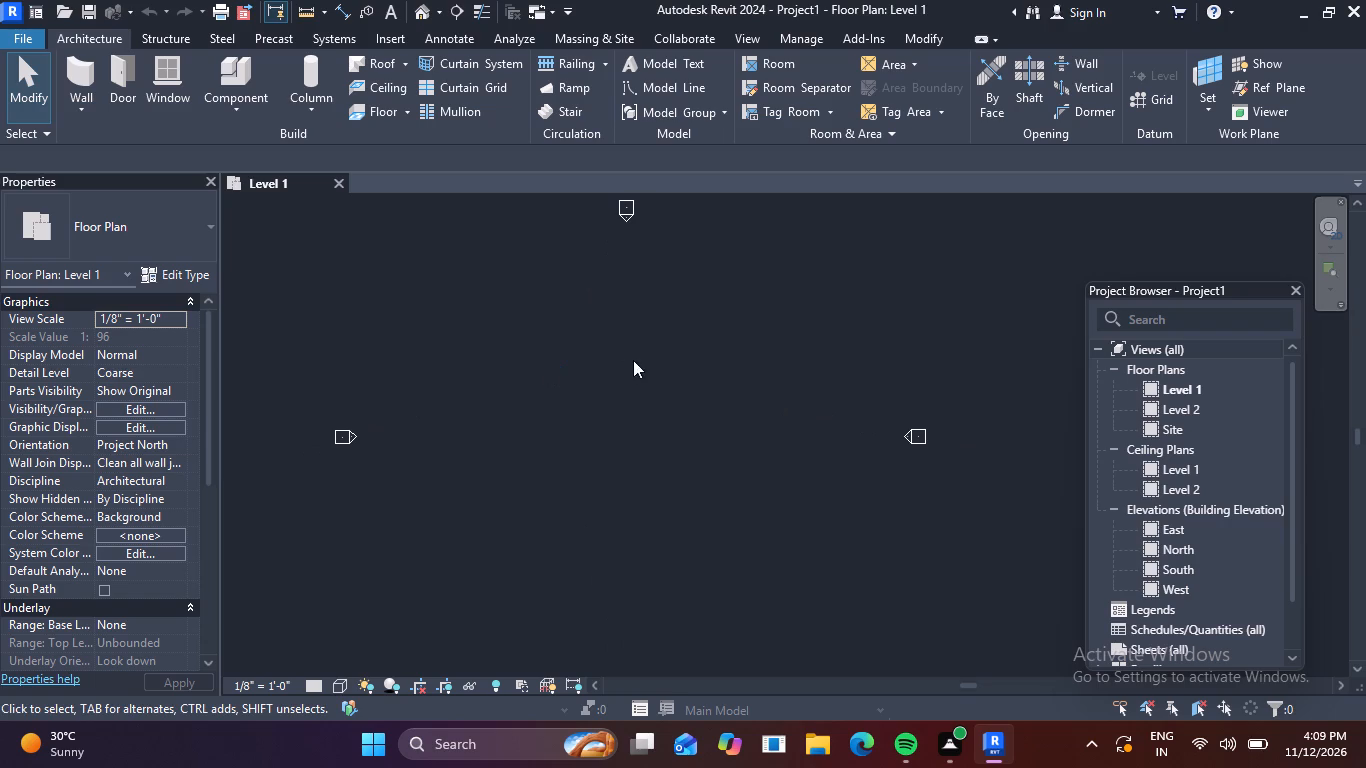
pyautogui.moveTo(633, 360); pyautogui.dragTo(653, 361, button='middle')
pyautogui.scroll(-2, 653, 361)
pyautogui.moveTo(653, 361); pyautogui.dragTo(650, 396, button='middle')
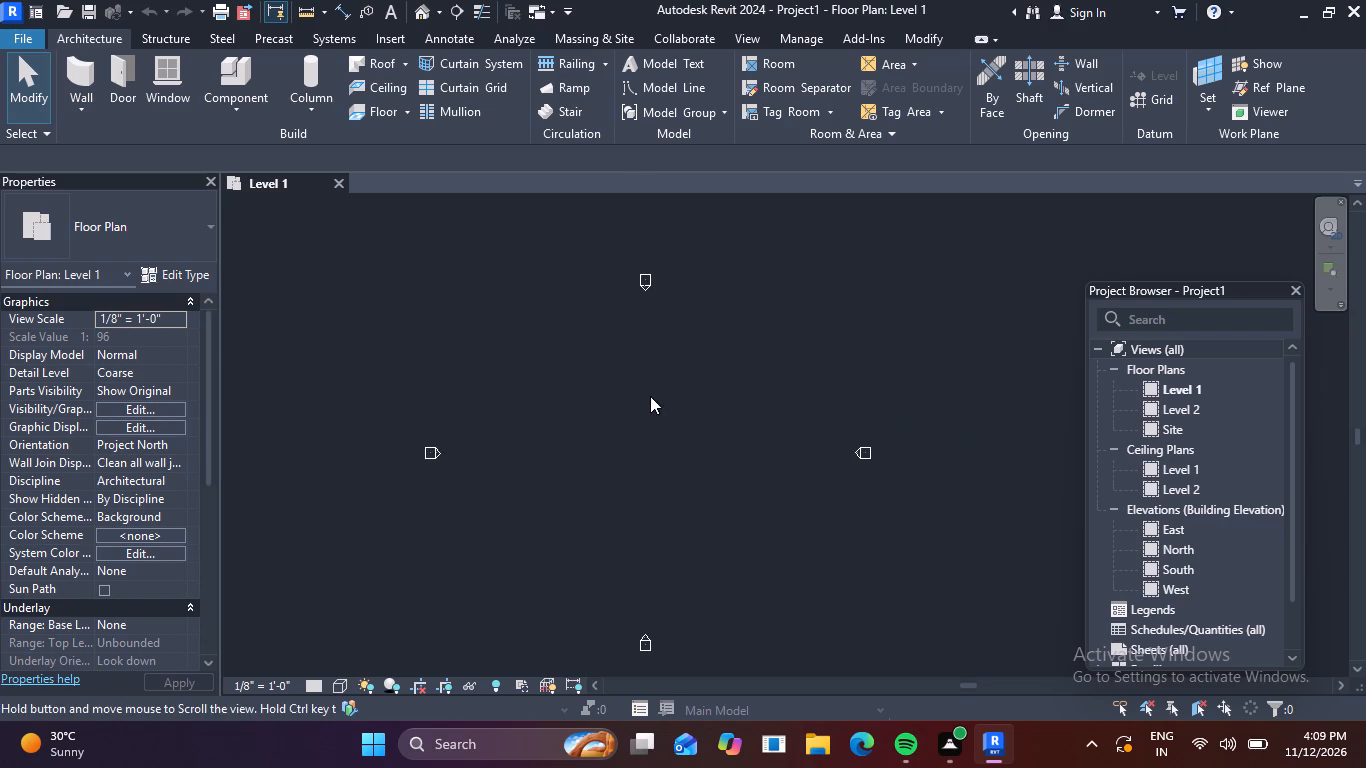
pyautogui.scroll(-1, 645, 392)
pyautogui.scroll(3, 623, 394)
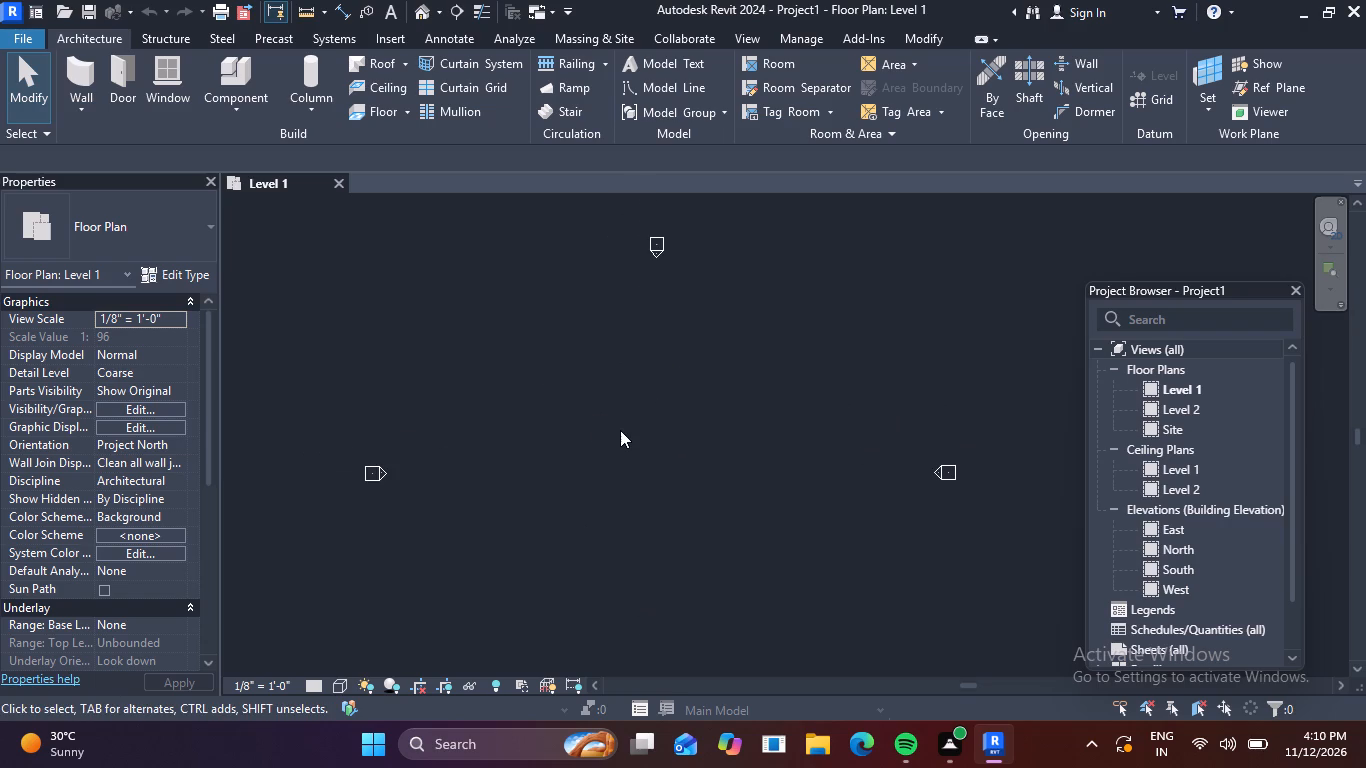
# With the Wall tool active, duplicate the basic wall type Generic - 8" under a new name beginning with "wall".
pyautogui.click(79, 113)
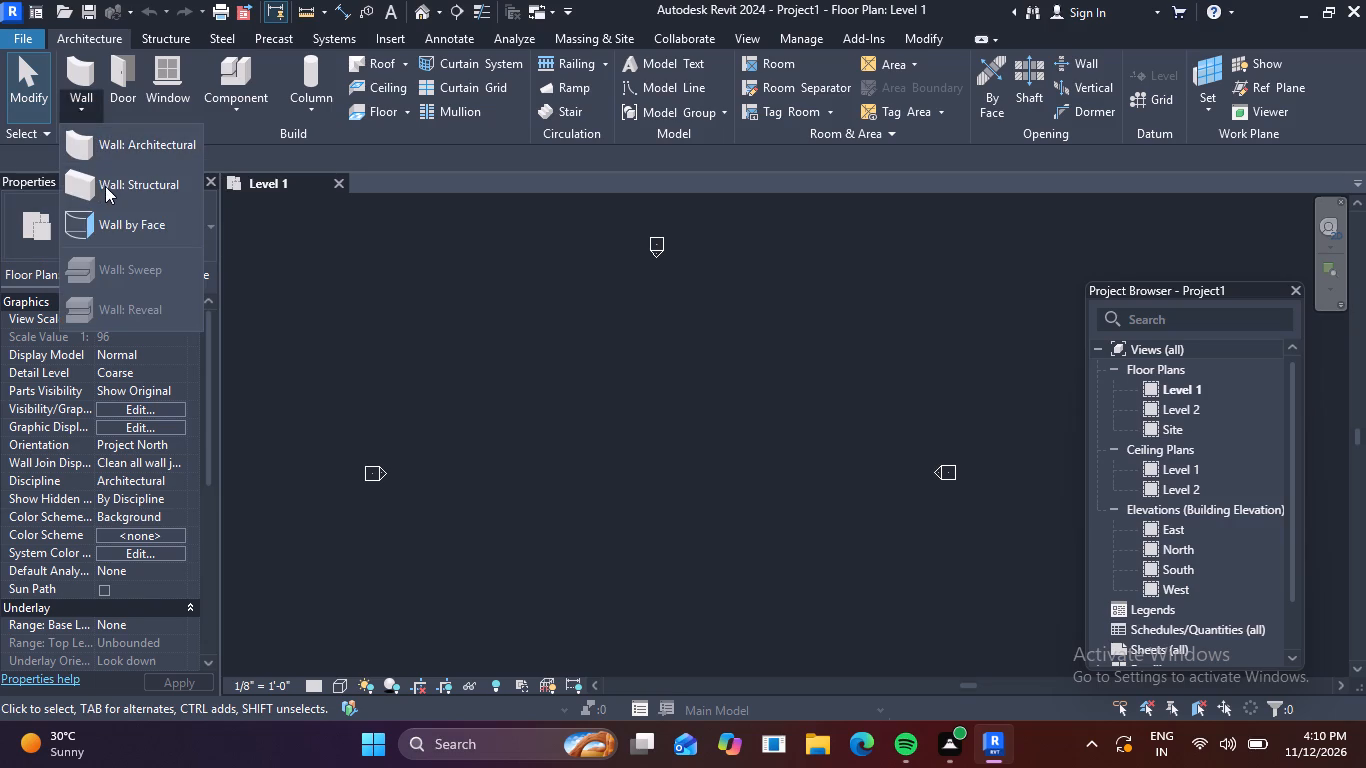
pyautogui.click(82, 62)
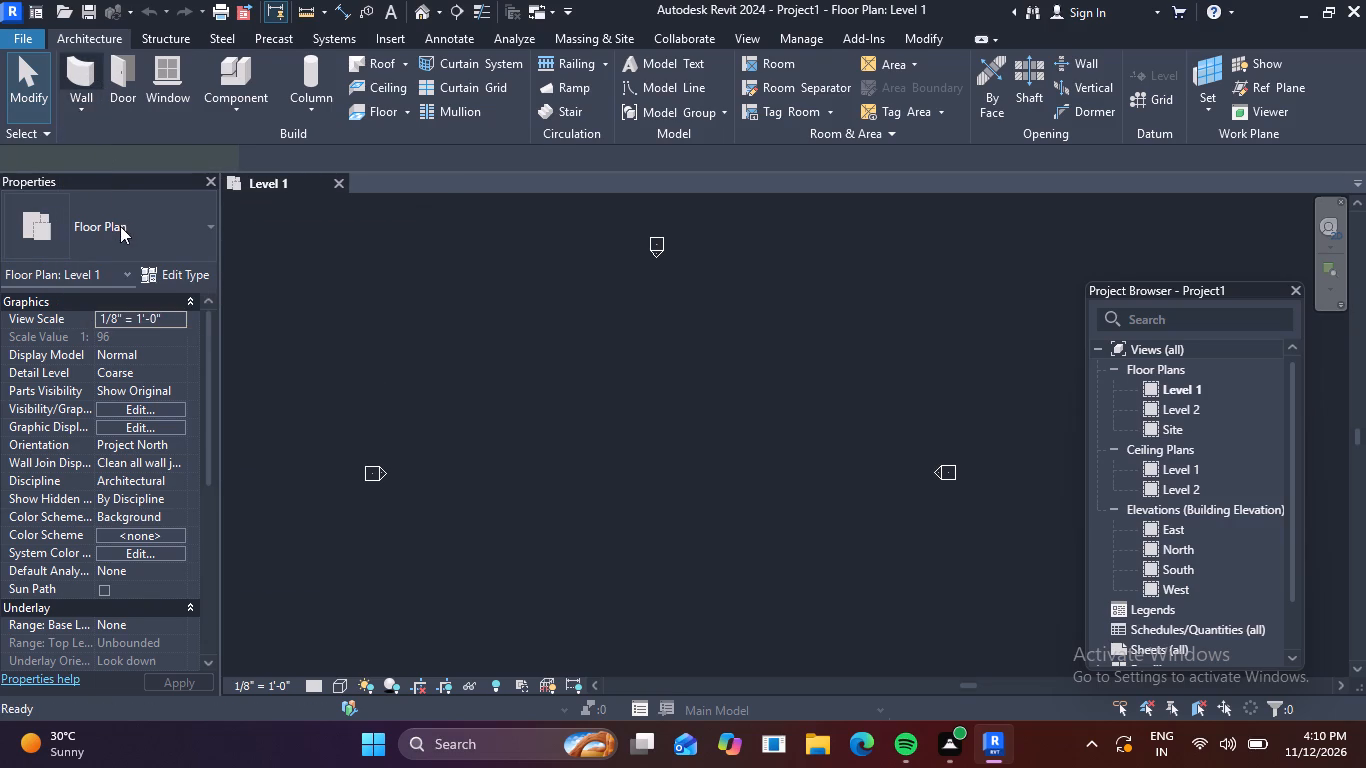
pyautogui.click(198, 225)
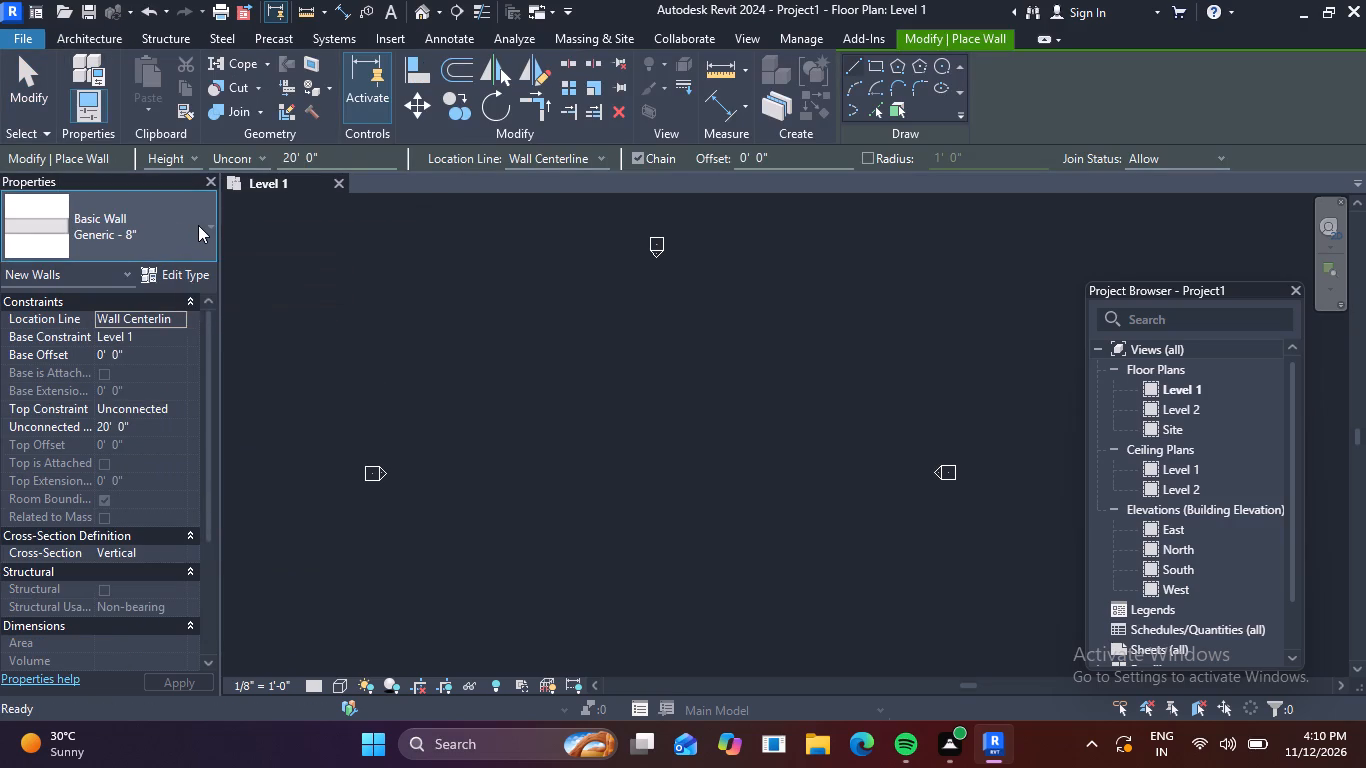
pyautogui.click(198, 229)
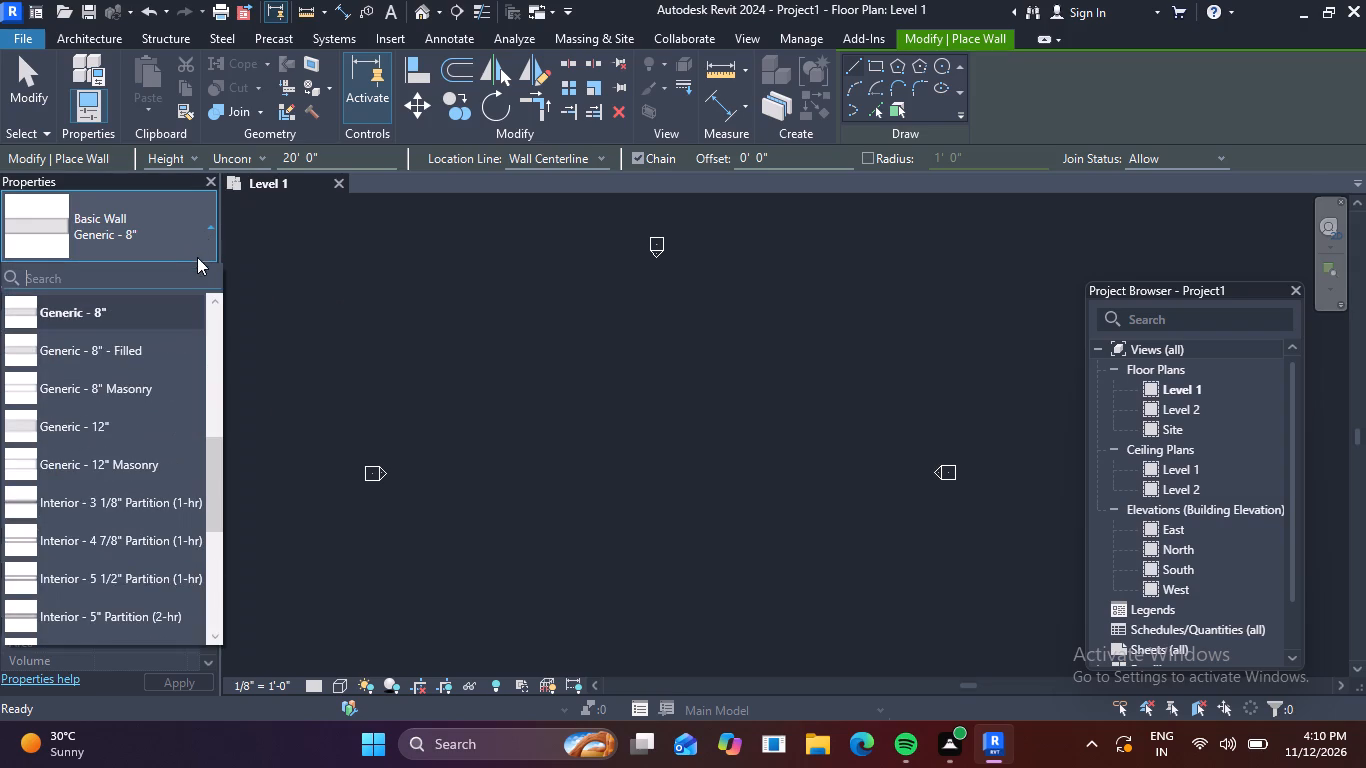
pyautogui.click(204, 232)
pyautogui.click(271, 269)
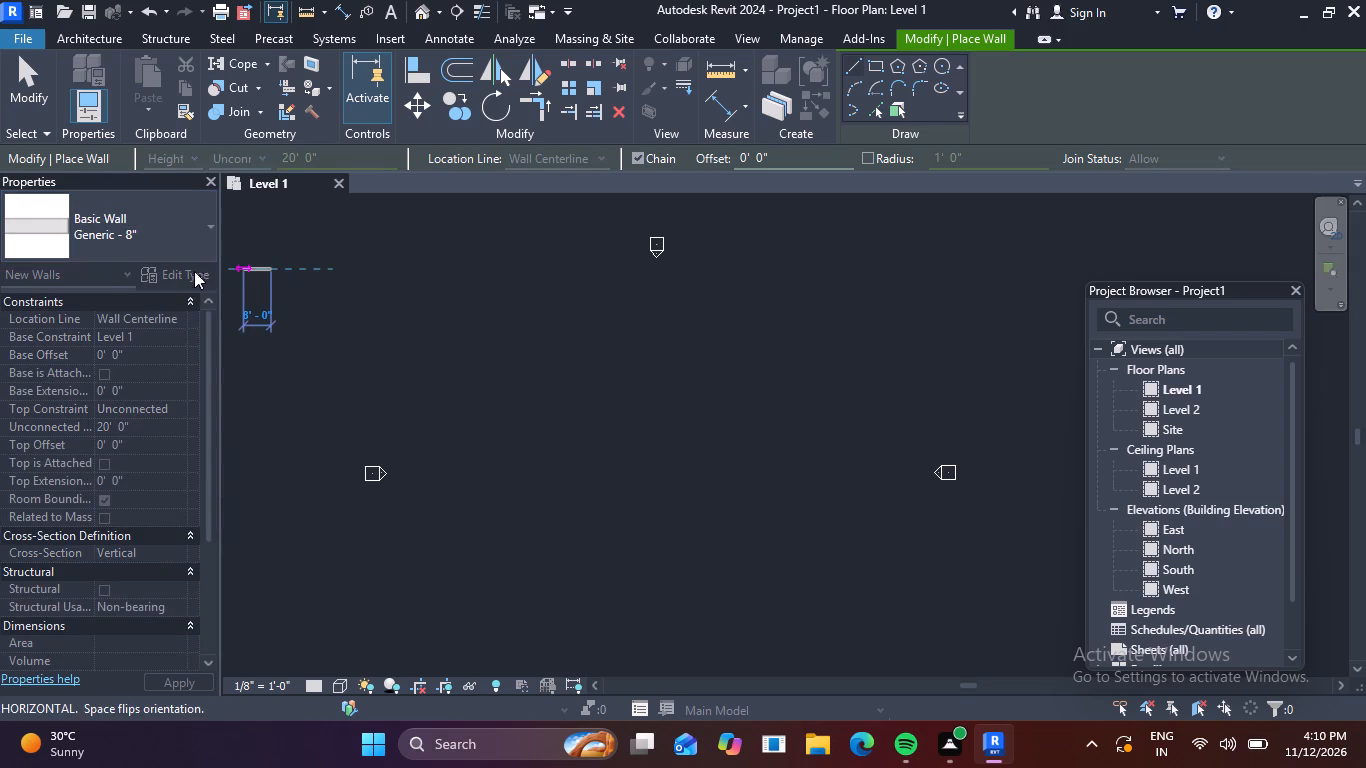
pyautogui.press('Escape')
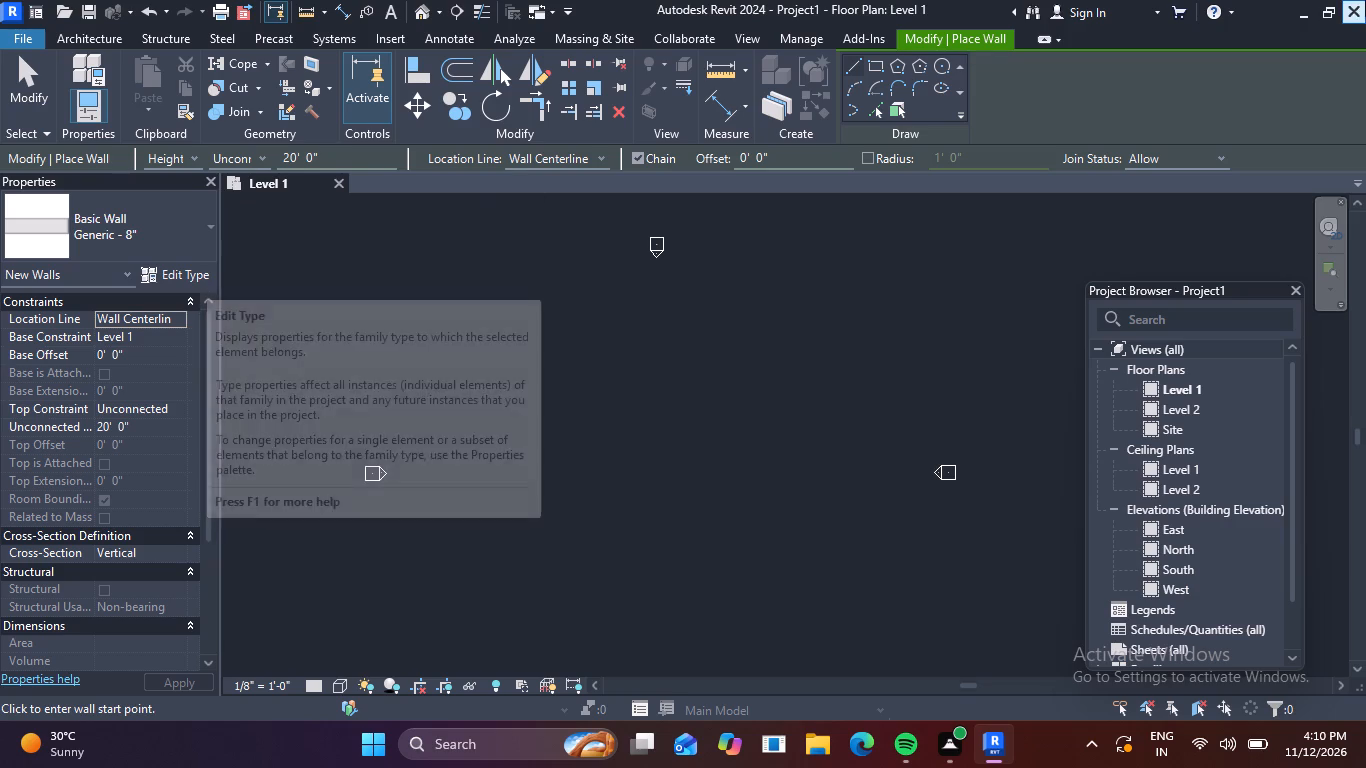
pyautogui.click(177, 283)
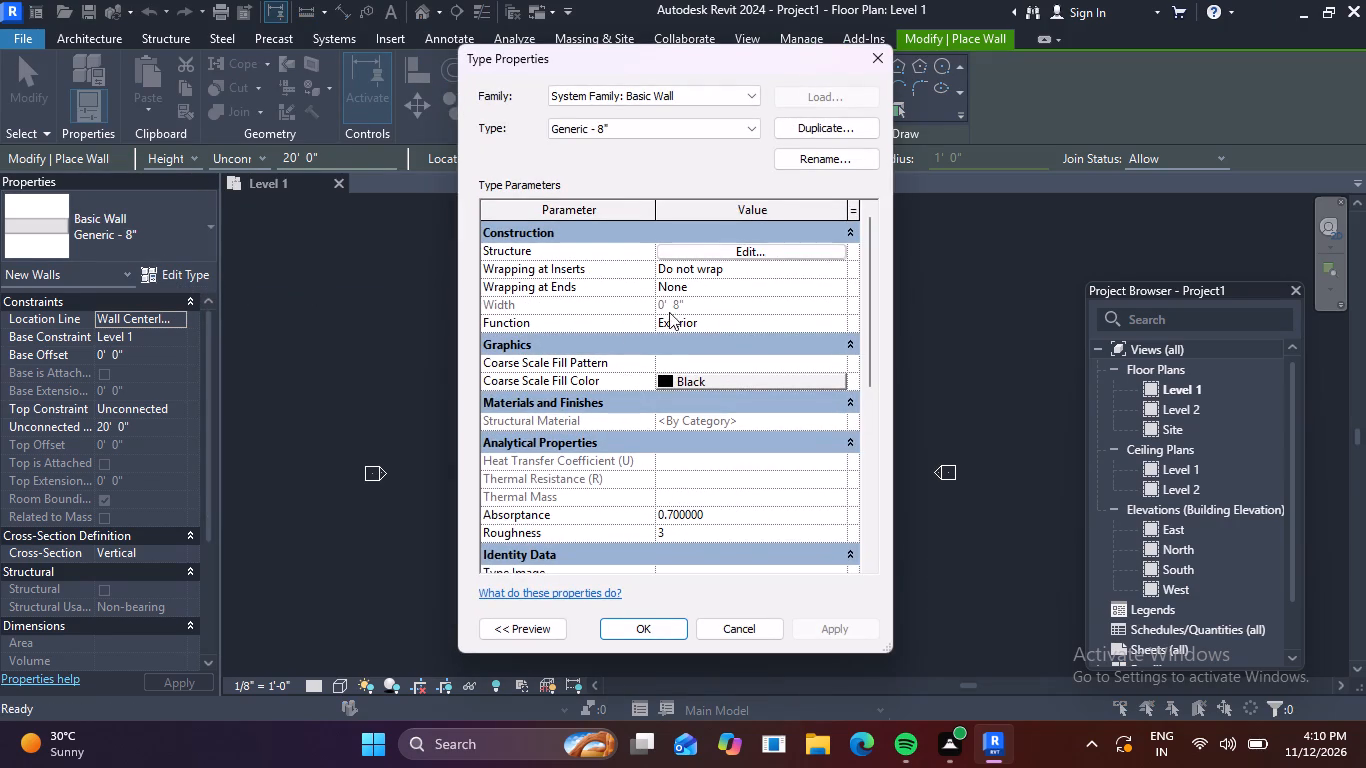
pyautogui.click(813, 131)
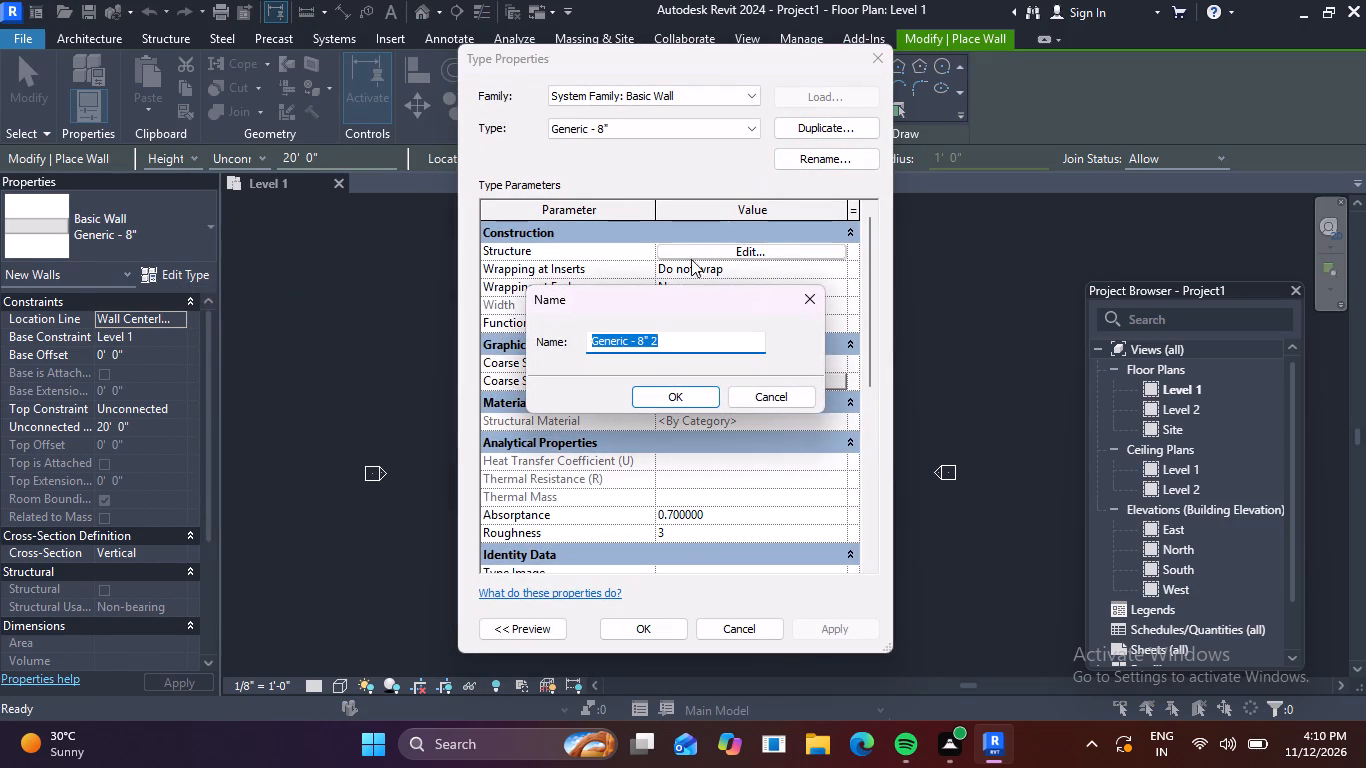
pyautogui.press('BackSpace')
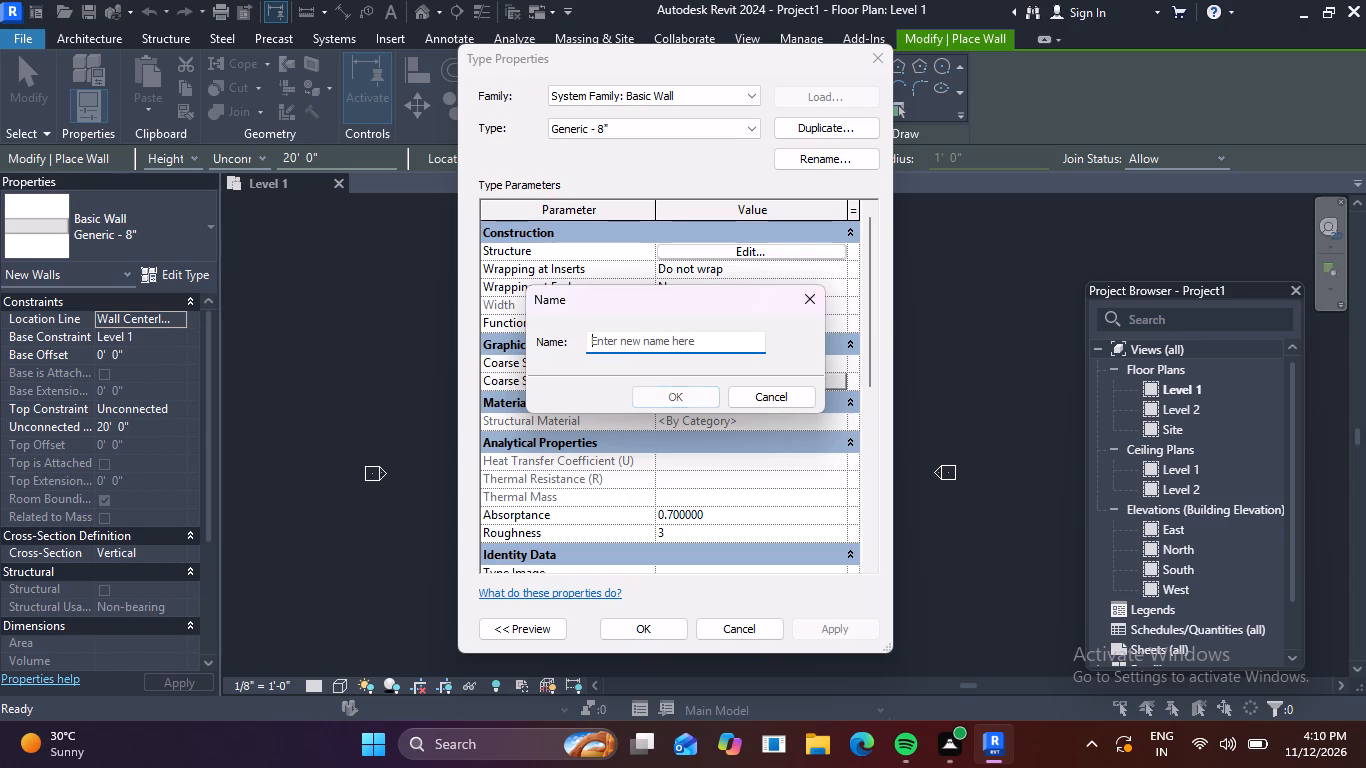
pyautogui.write('wa')
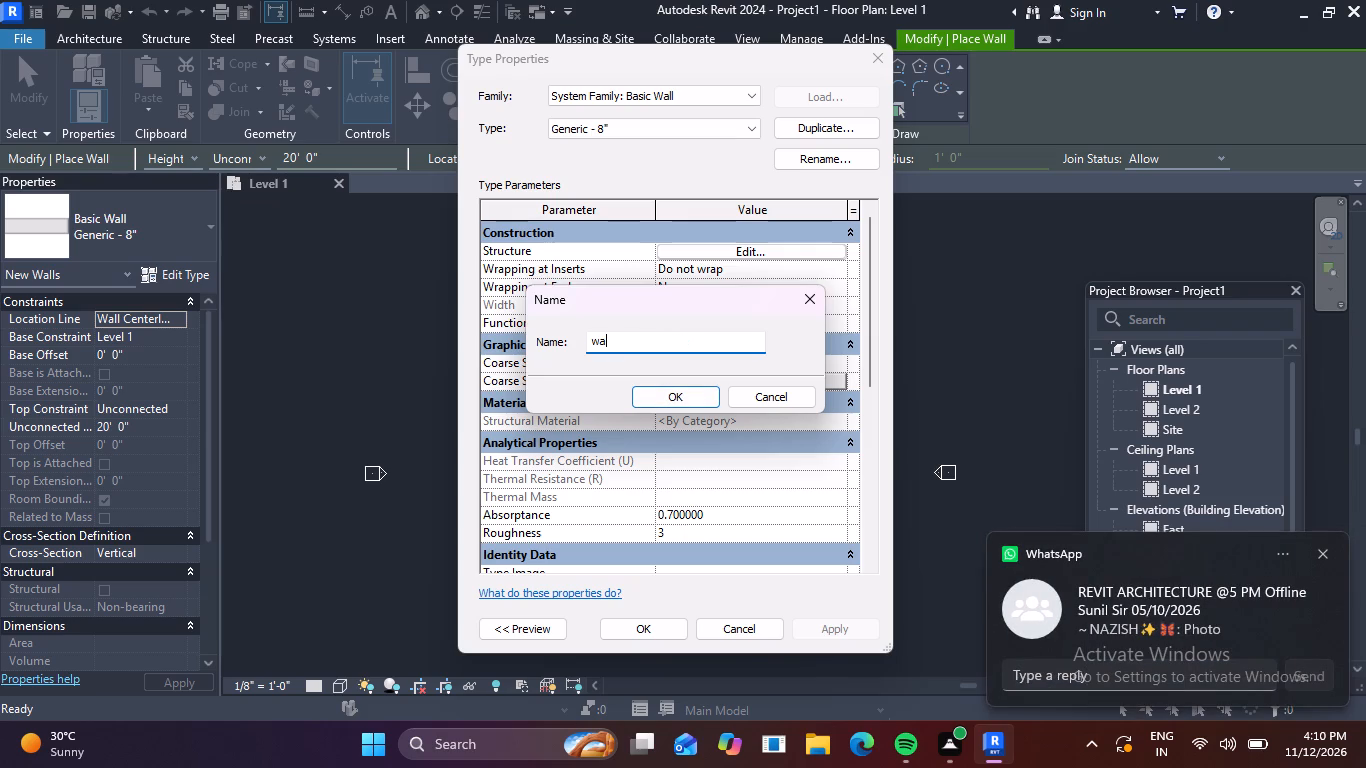
pyautogui.write('ll')
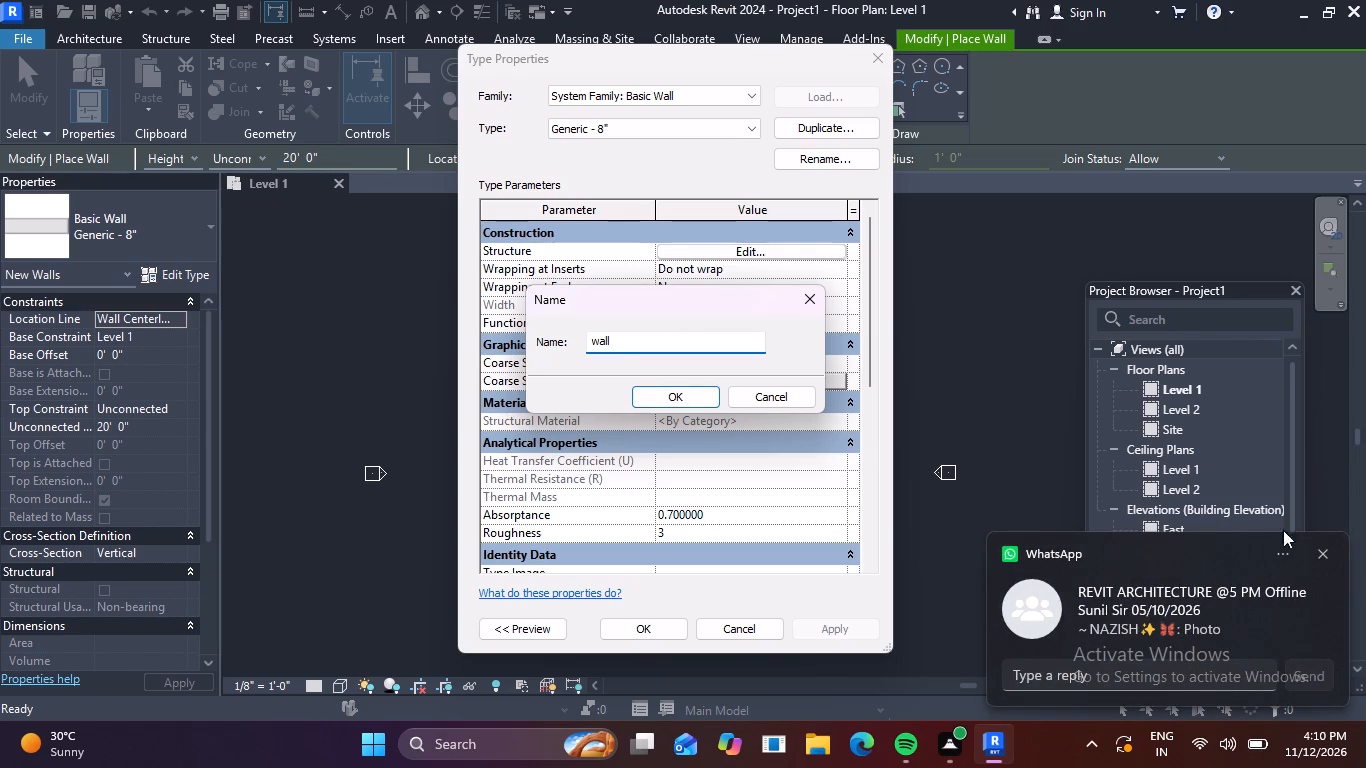
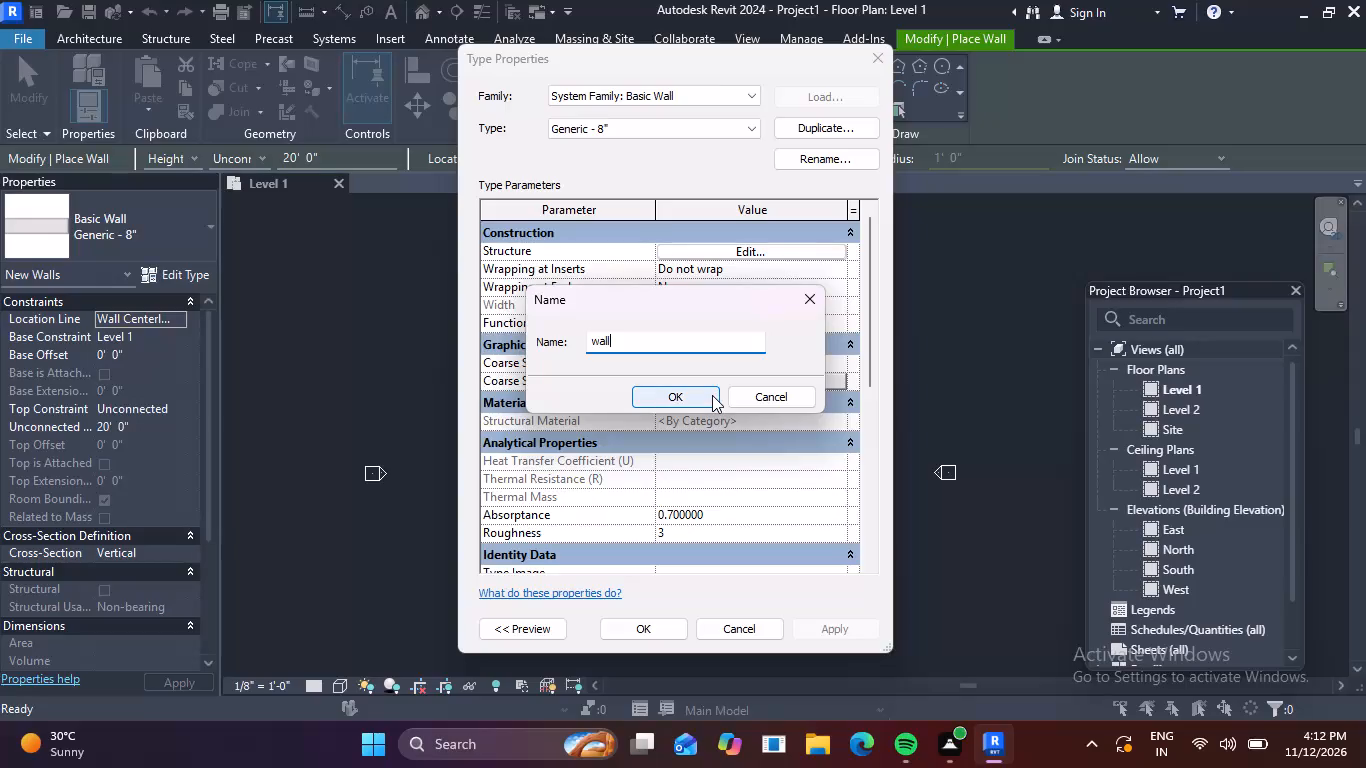
# Finish naming the duplicated wall type as wall 9" and accept it as the current type.
pyautogui.press('space')
pyautogui.write('9"')
pyautogui.click(681, 394)
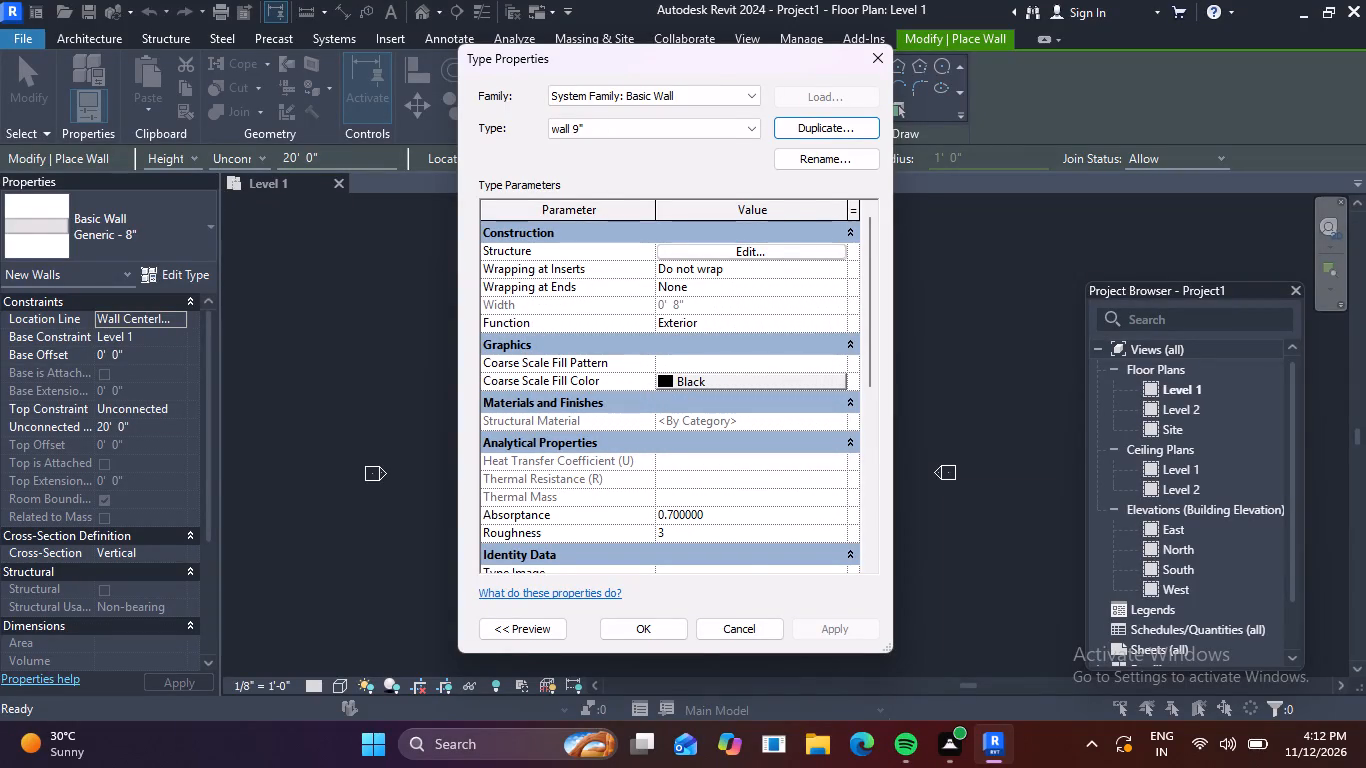
pyautogui.click(661, 637)
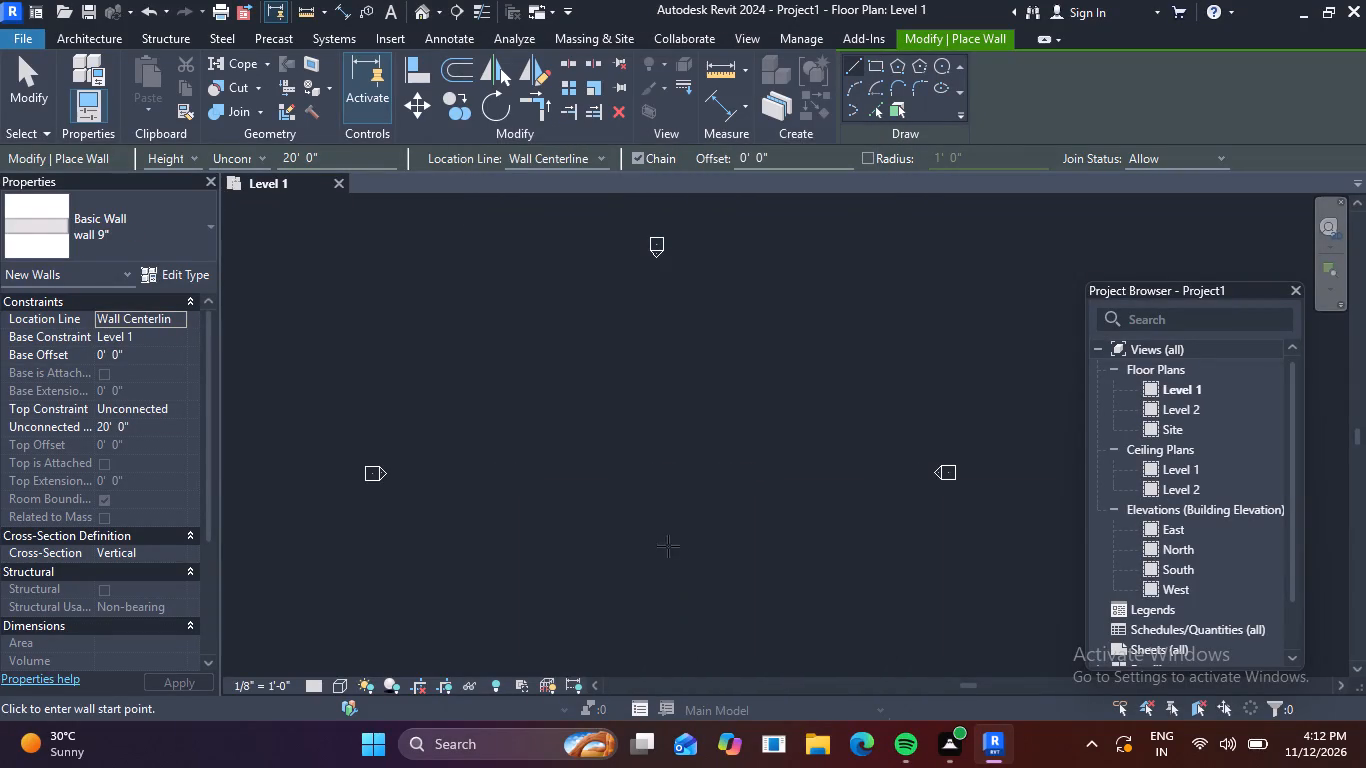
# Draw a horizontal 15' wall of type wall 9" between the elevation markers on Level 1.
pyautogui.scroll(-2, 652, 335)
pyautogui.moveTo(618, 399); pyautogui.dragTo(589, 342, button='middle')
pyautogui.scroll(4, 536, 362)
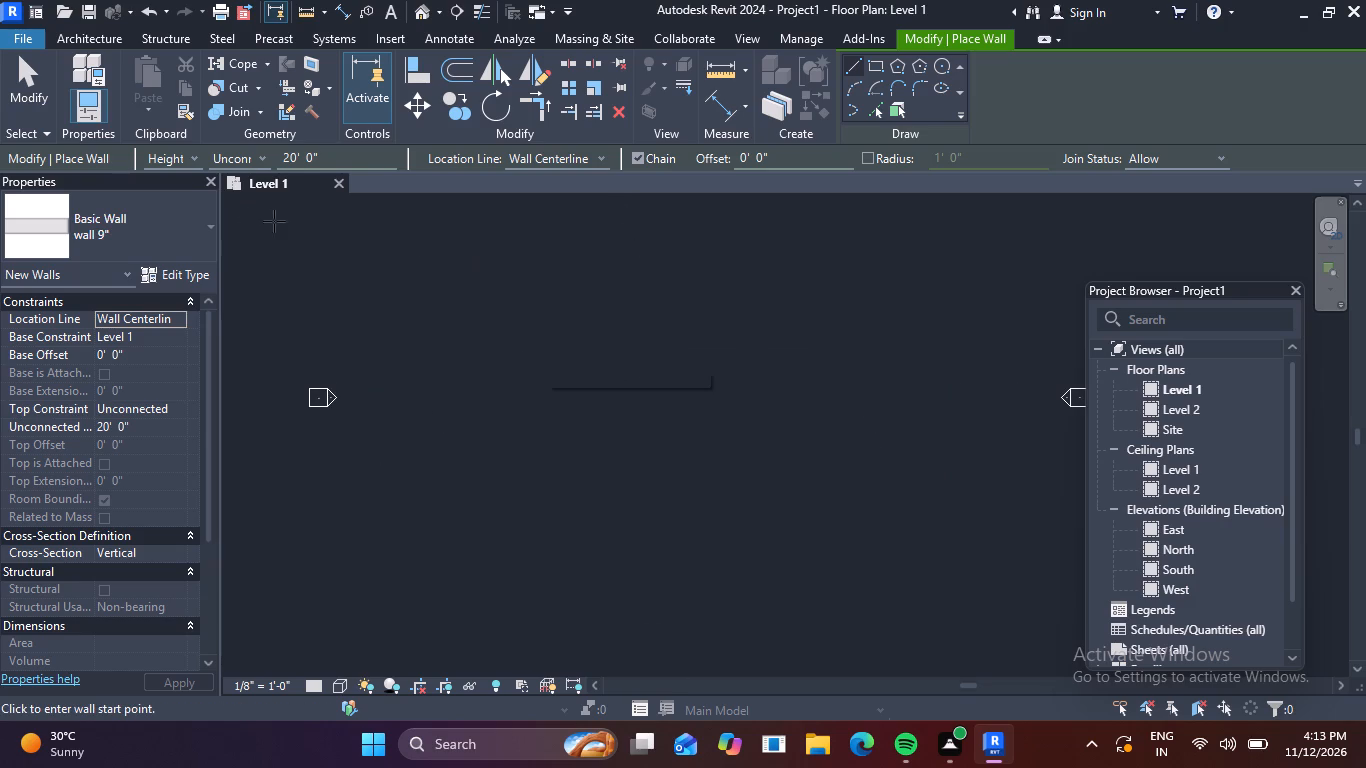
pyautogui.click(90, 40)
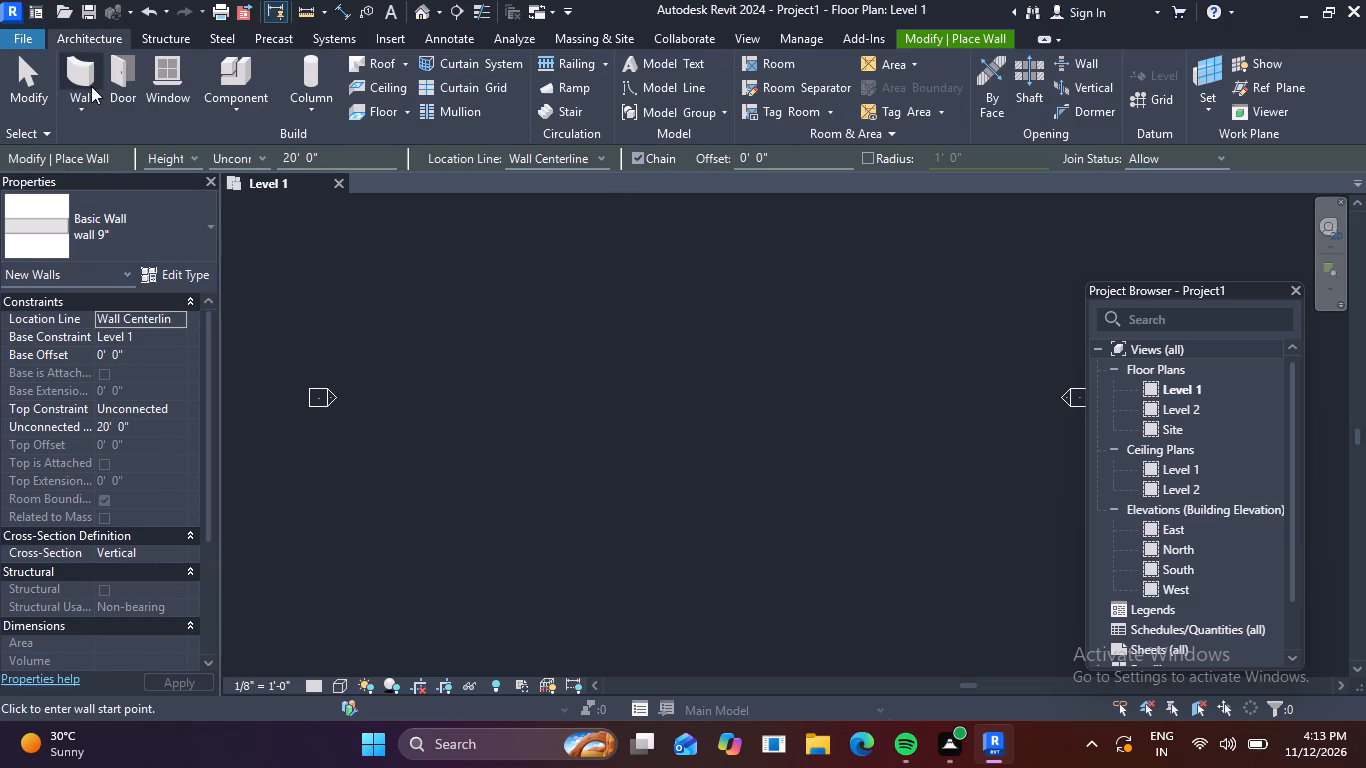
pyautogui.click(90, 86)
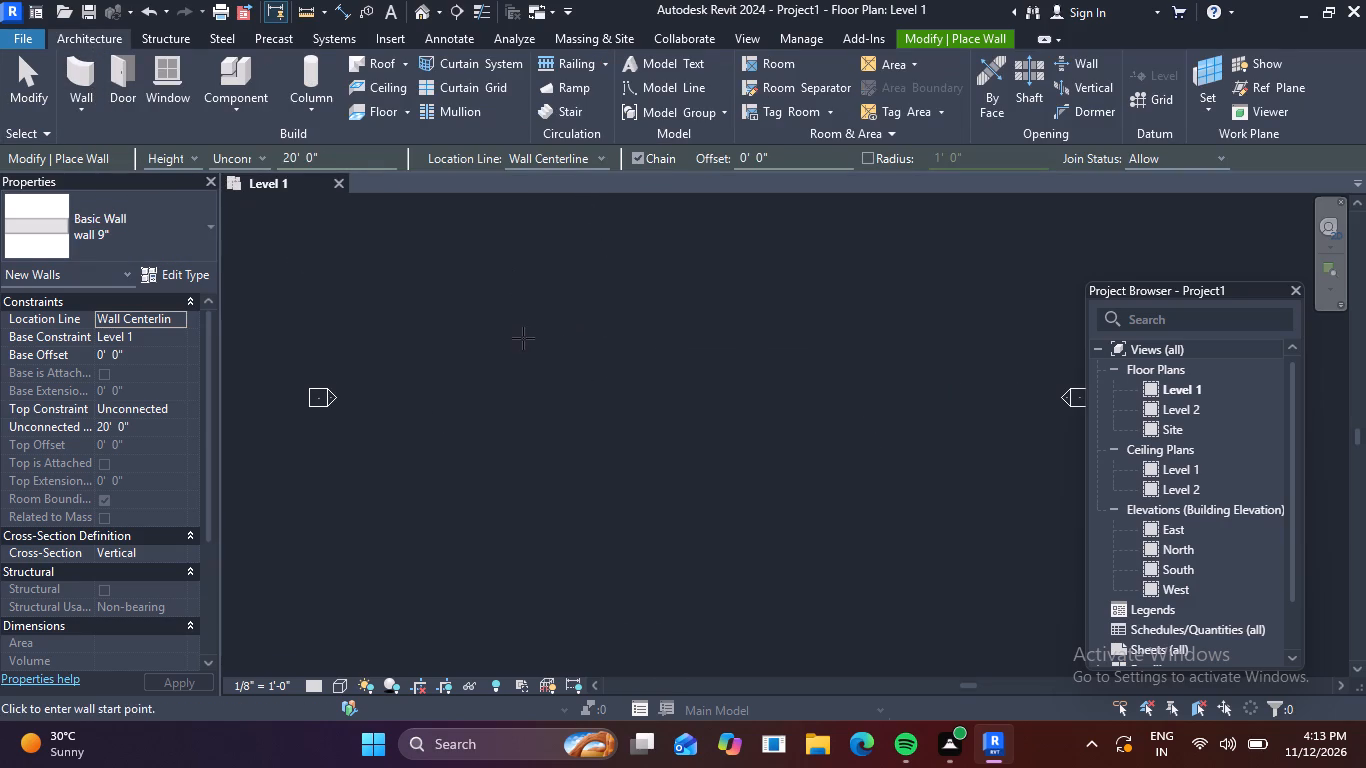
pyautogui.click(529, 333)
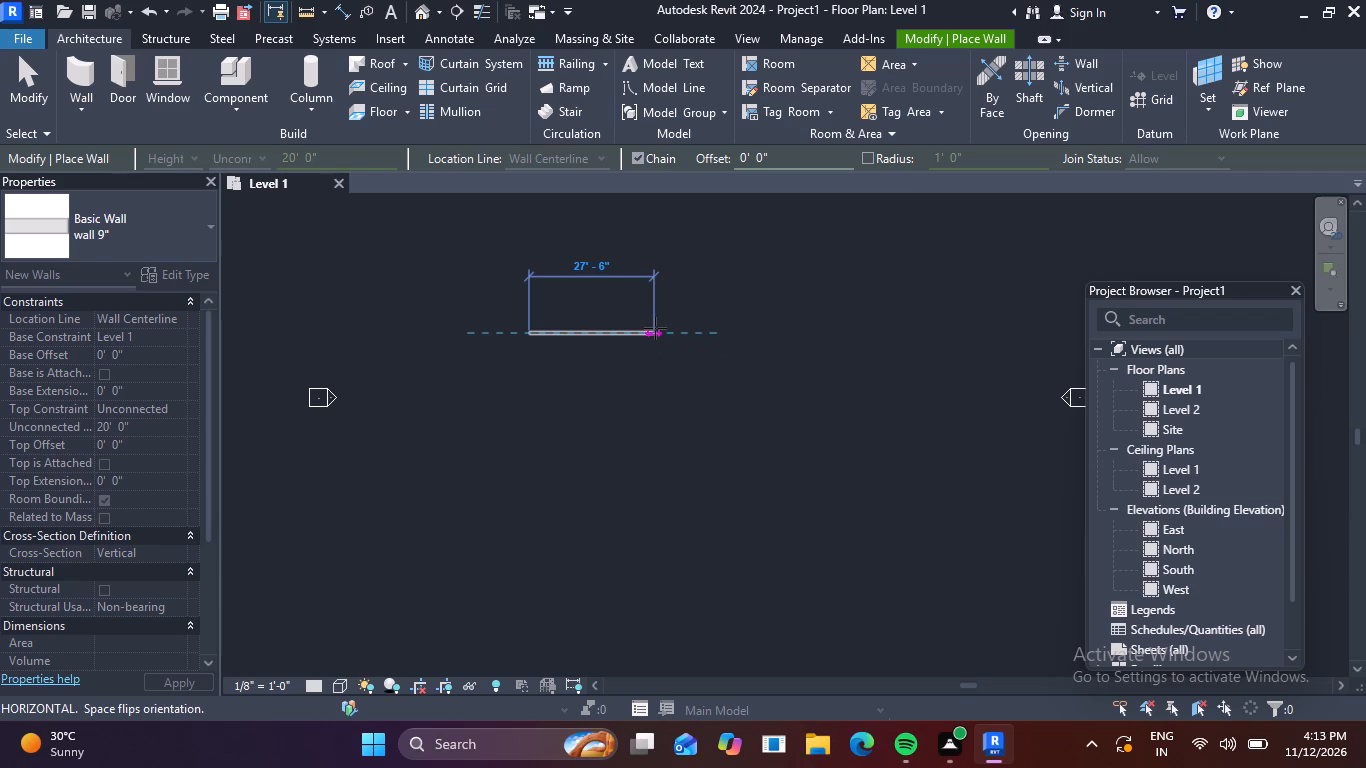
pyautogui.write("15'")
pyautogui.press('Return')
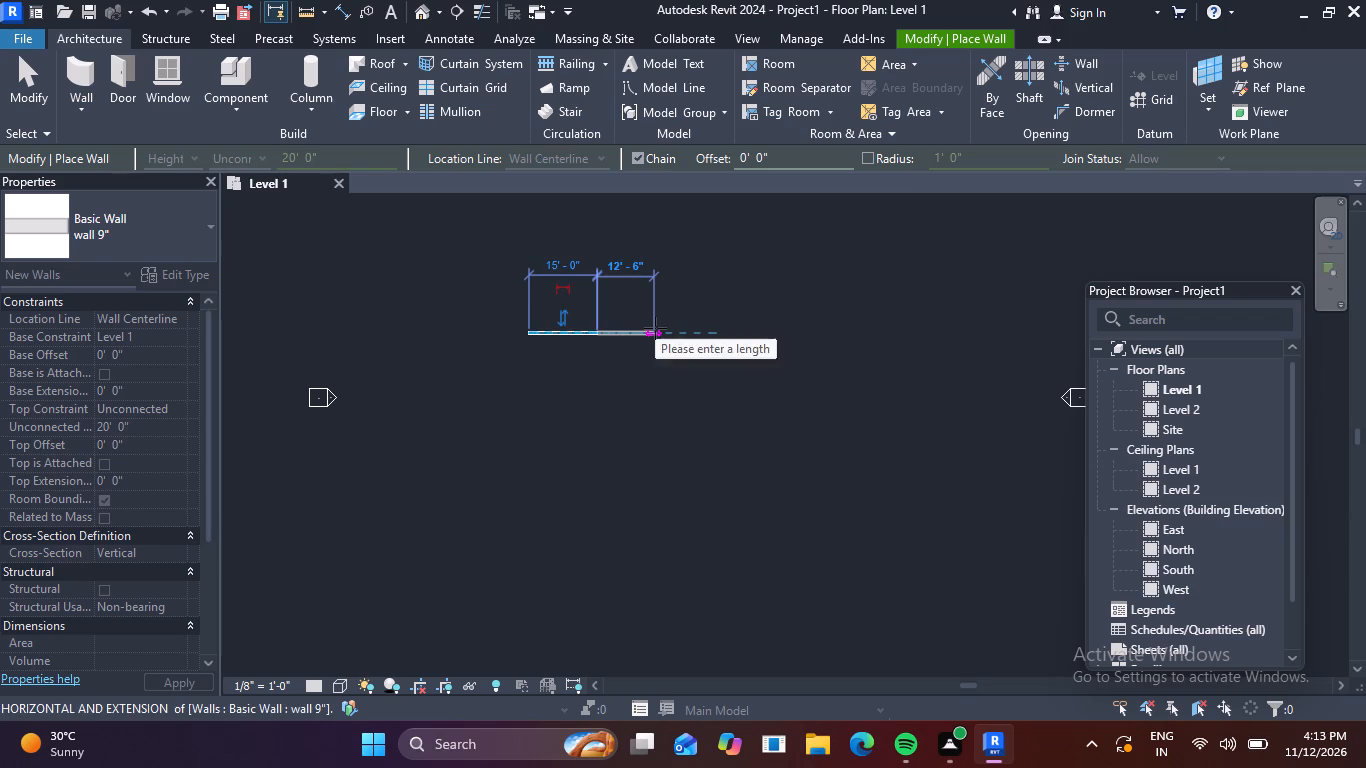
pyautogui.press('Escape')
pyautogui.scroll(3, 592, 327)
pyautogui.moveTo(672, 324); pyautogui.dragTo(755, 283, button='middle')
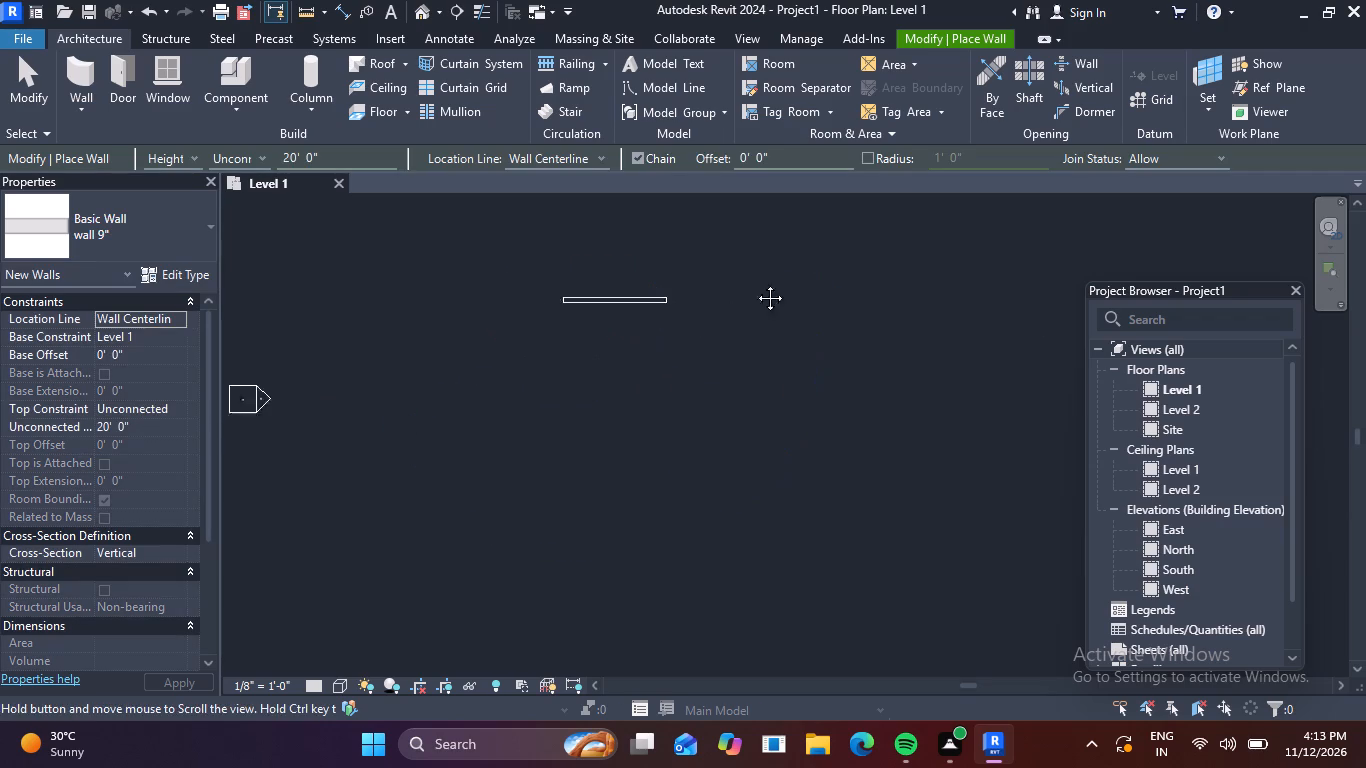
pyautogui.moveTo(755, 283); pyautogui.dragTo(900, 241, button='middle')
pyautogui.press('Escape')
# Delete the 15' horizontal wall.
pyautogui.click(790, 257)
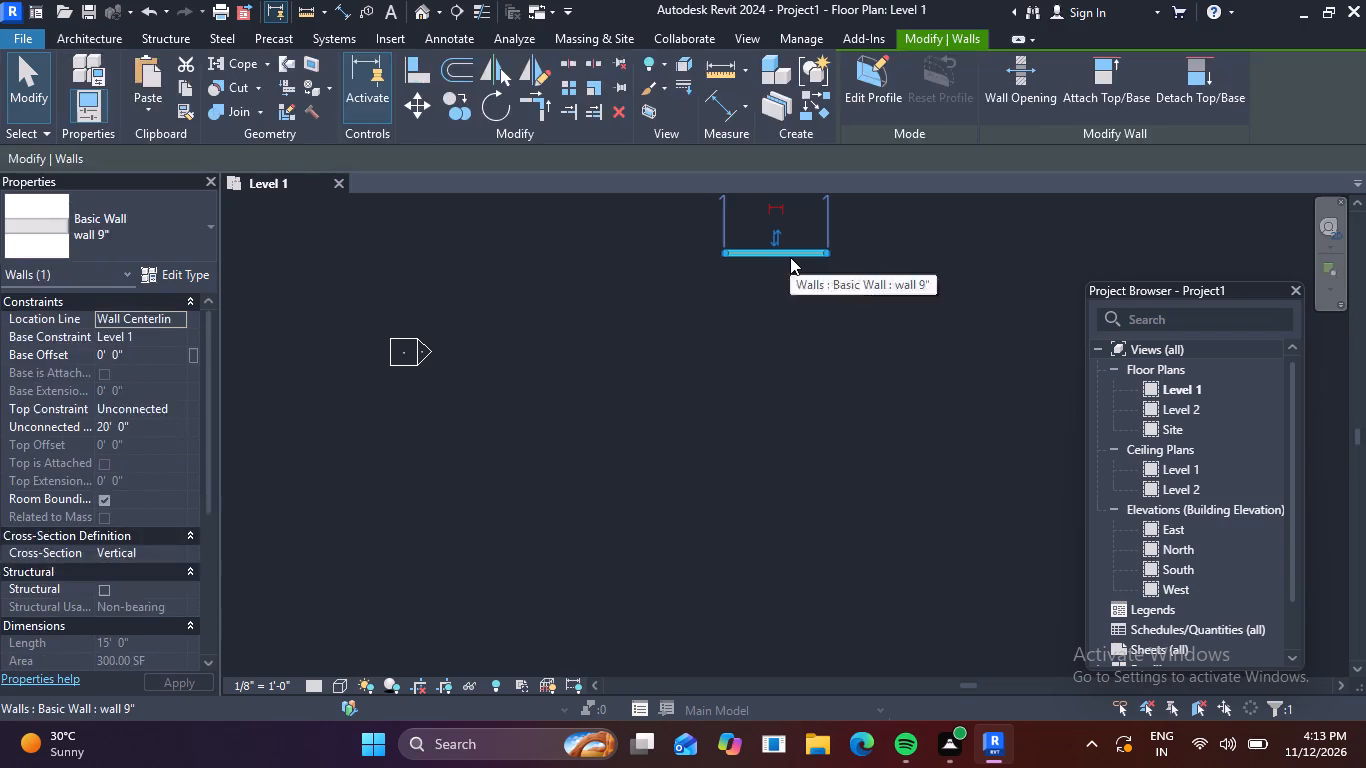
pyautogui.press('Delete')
# With the Wall tool active, duplicate the basic wall type wall 9" as a new type named wall 4.5".
pyautogui.click(69, 81)
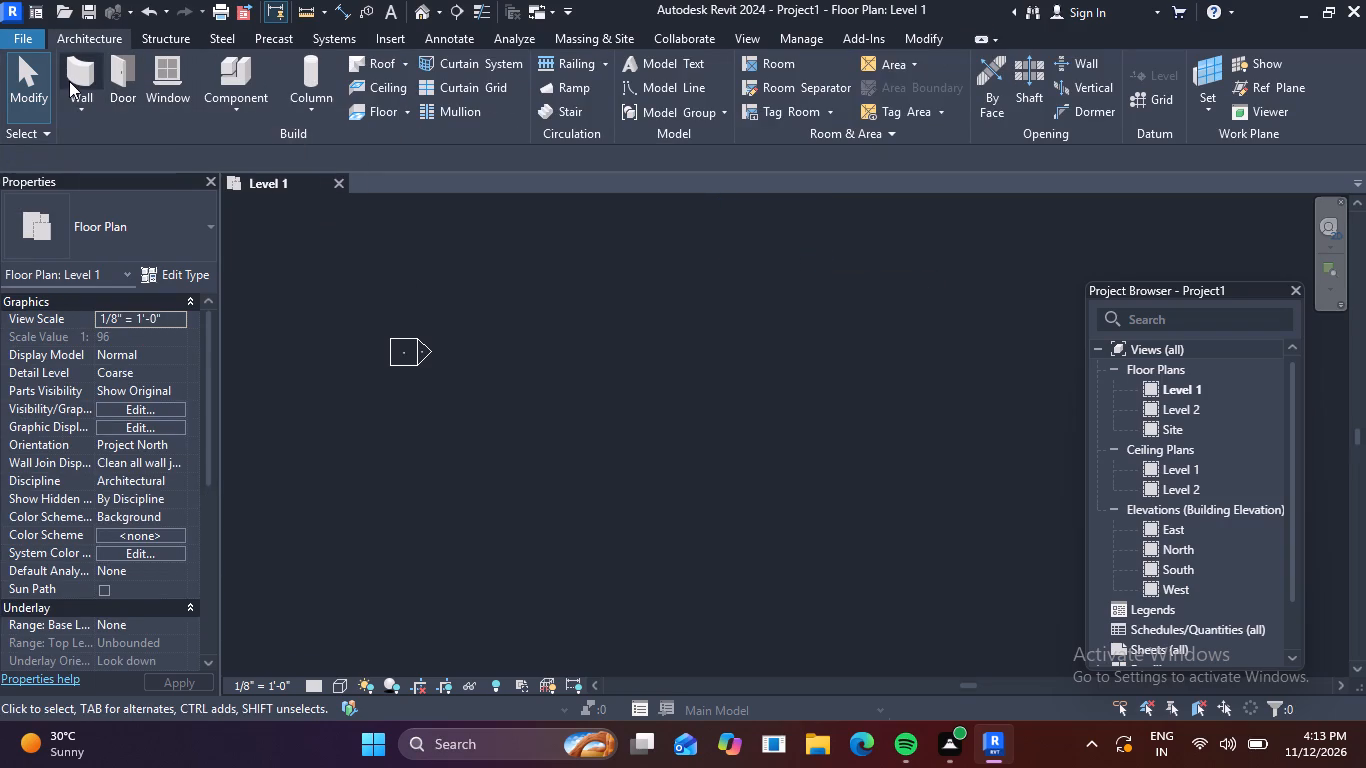
pyautogui.click(200, 223)
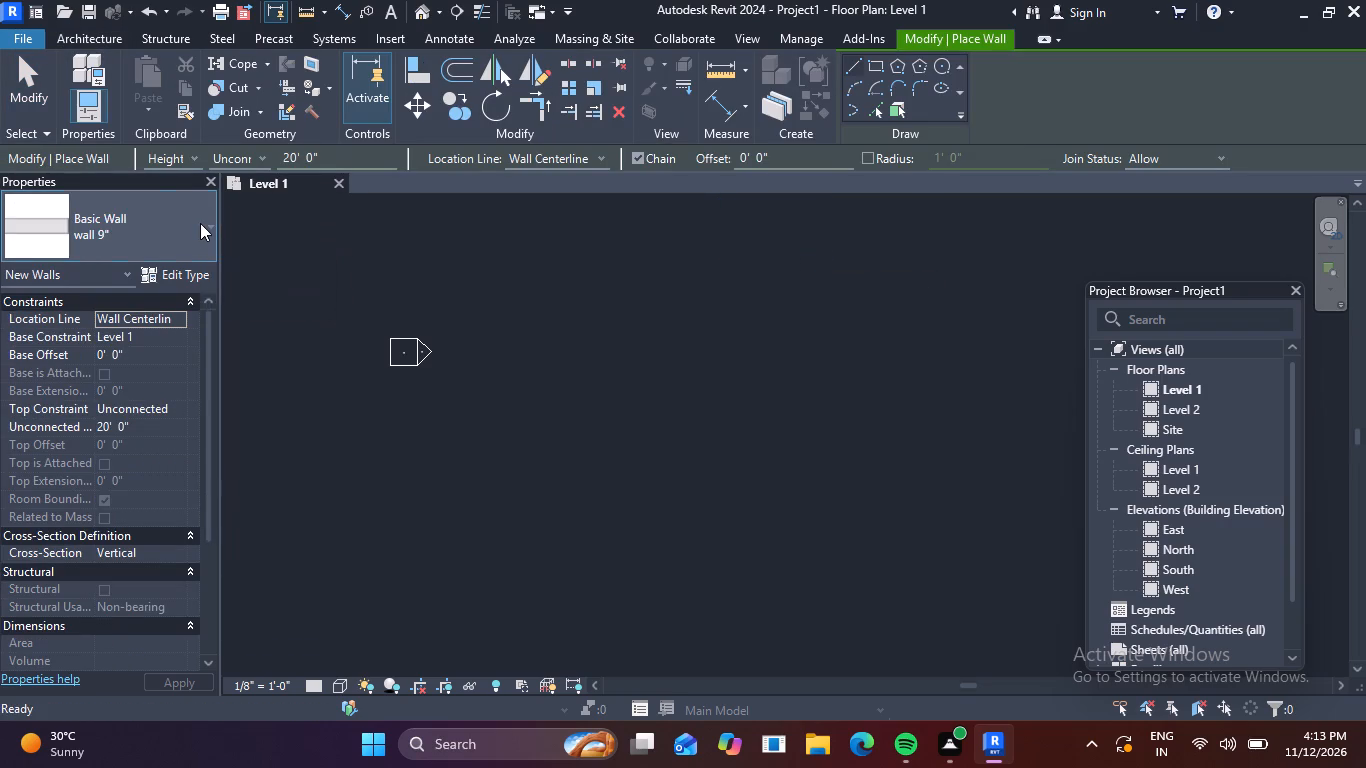
pyautogui.click(197, 226)
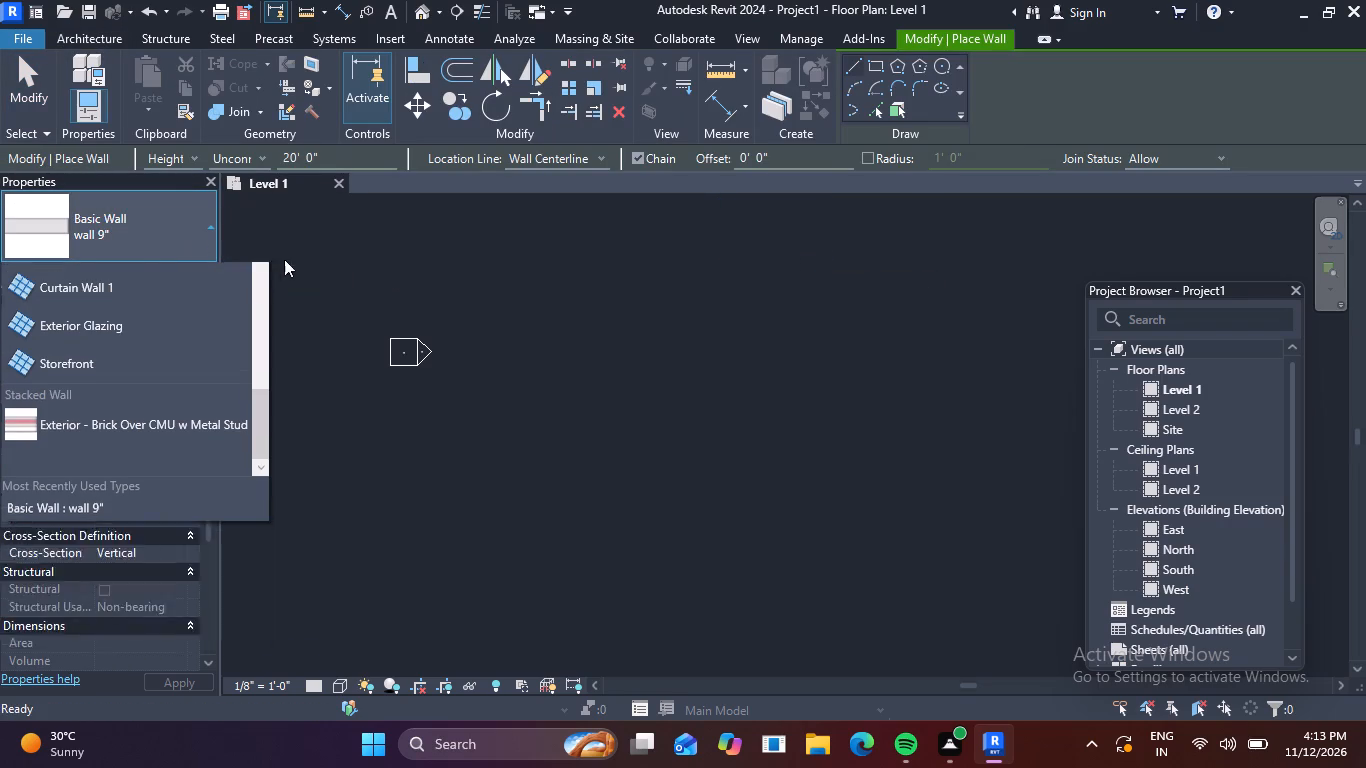
pyautogui.click(404, 286)
pyautogui.press('Escape')
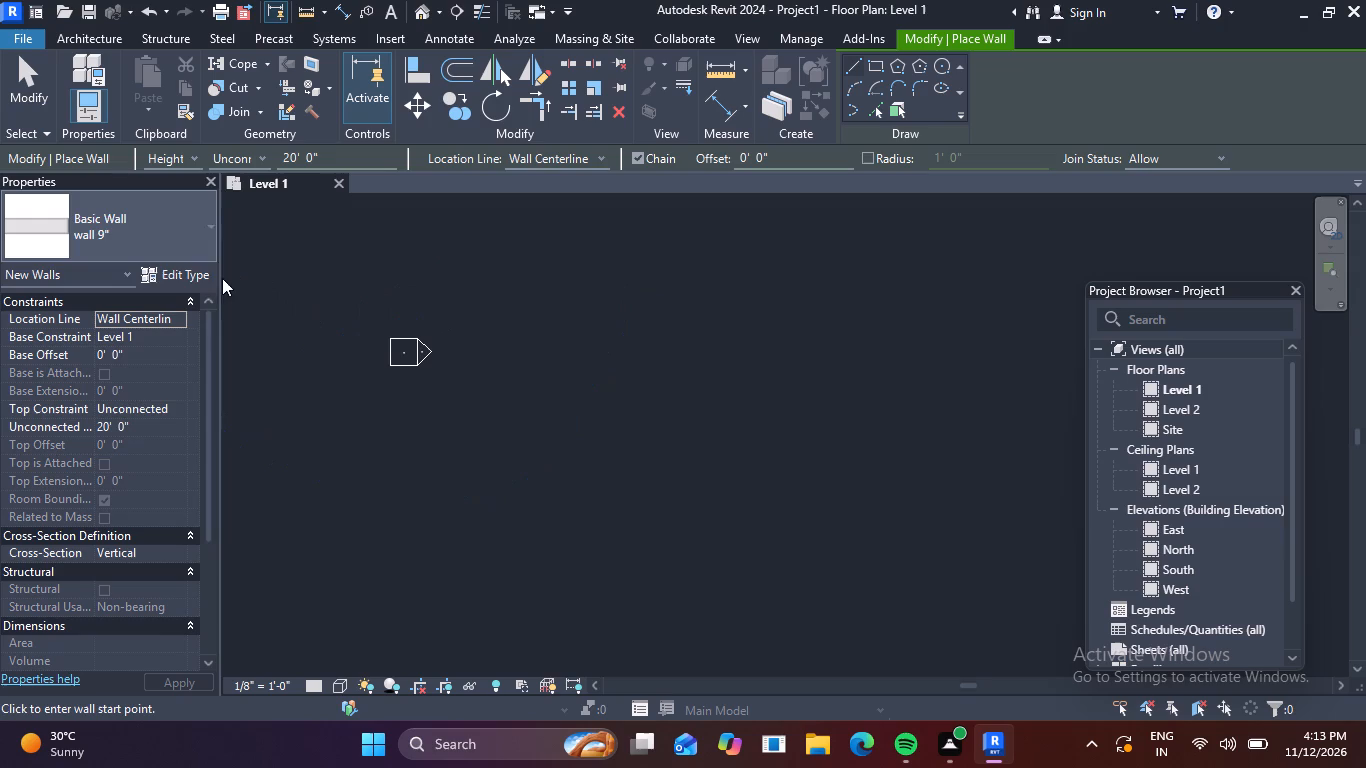
pyautogui.click(200, 278)
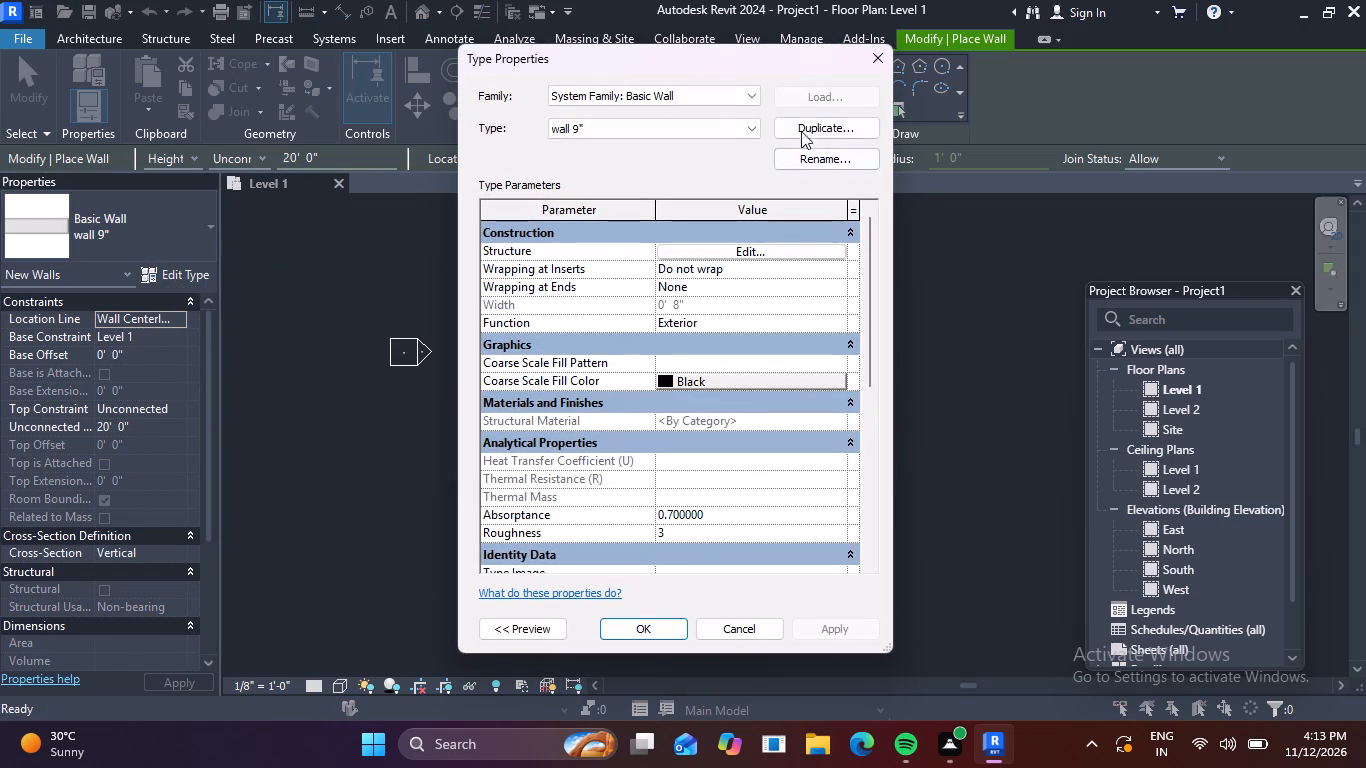
pyautogui.click(823, 123)
pyautogui.click(657, 348)
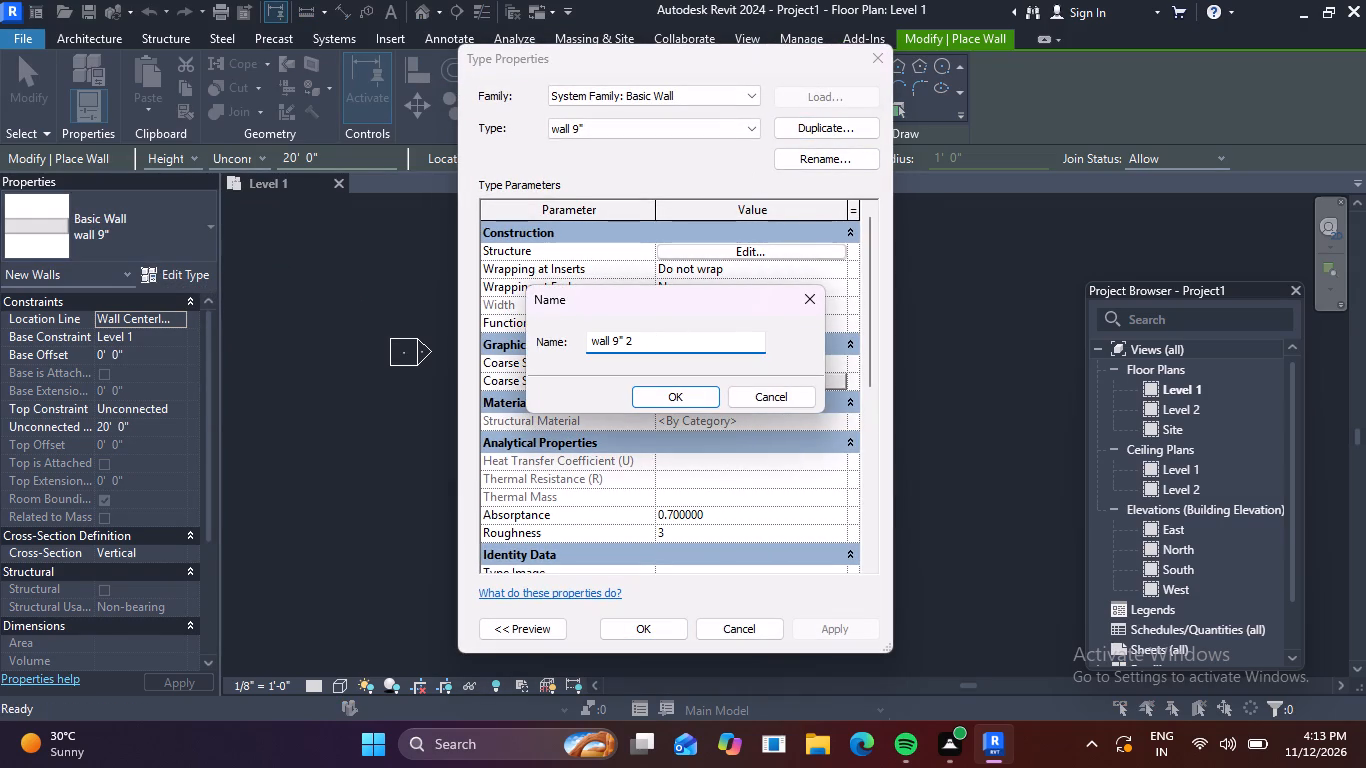
pyautogui.press('BackSpace')
pyautogui.press('BackSpace')
pyautogui.press('BackSpace')
pyautogui.press('BackSpace')
pyautogui.press('4')
pyautogui.write('.5')
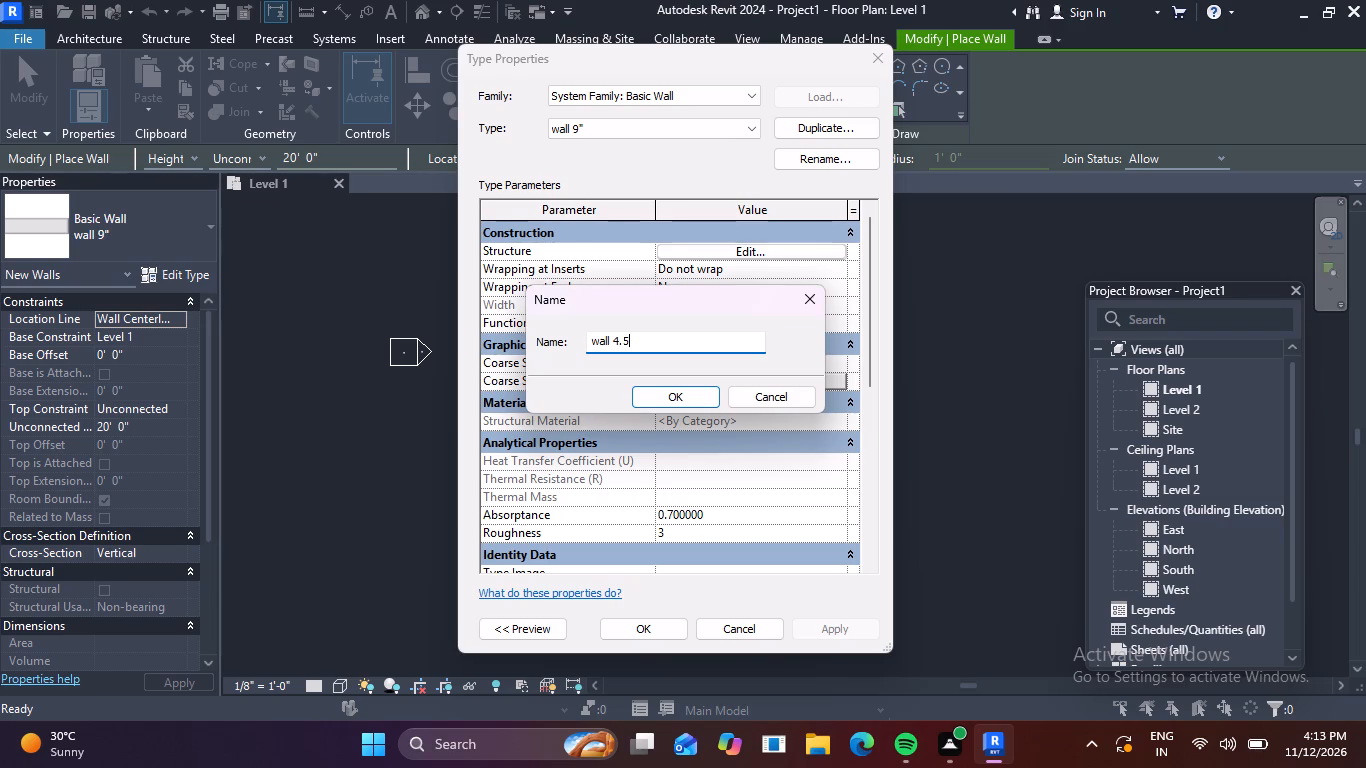
pyautogui.press("'")
pyautogui.press('BackSpace')
pyautogui.press("'")
pyautogui.press('BackSpace')
pyautogui.hotkey('shift', '"')
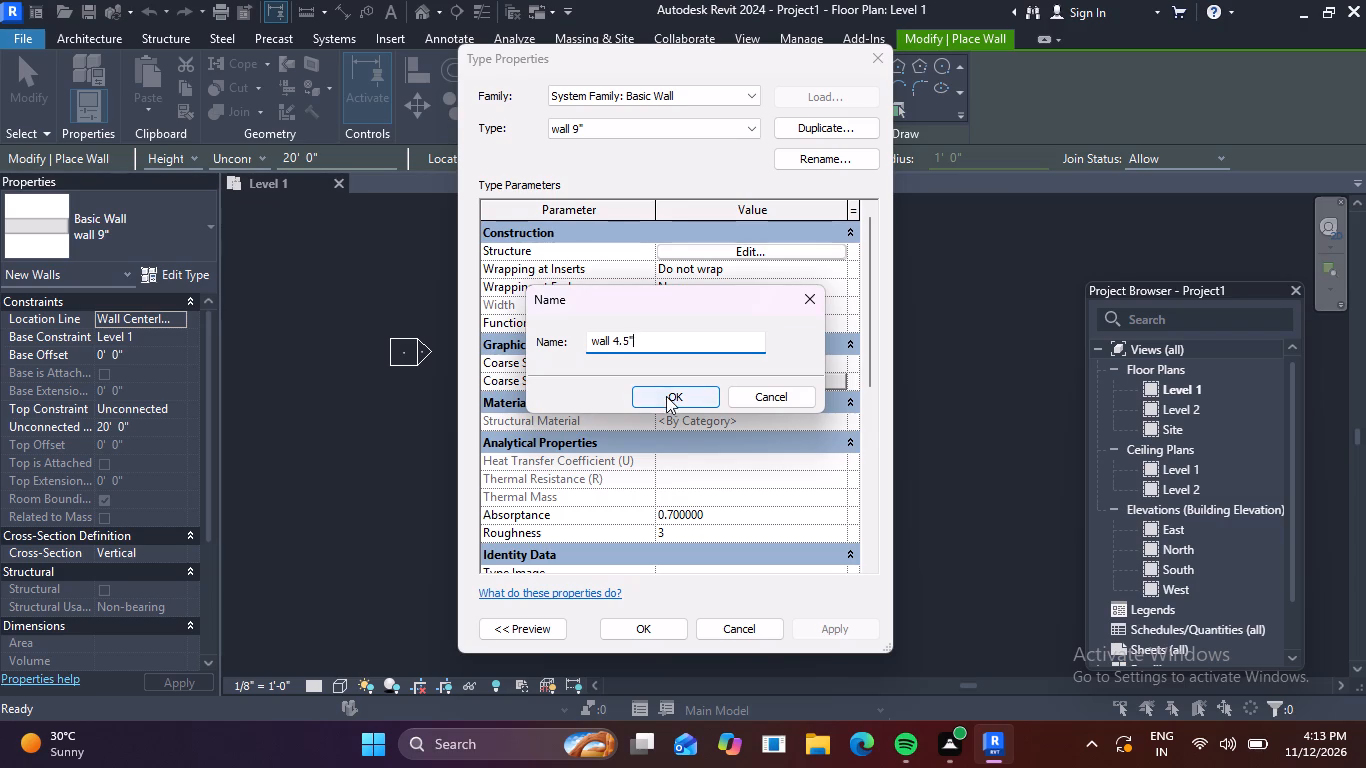
pyautogui.click(668, 398)
# Set the structure layer thickness of wall type wall 4.5" to 4.5" and accept the type properties.
pyautogui.click(774, 252)
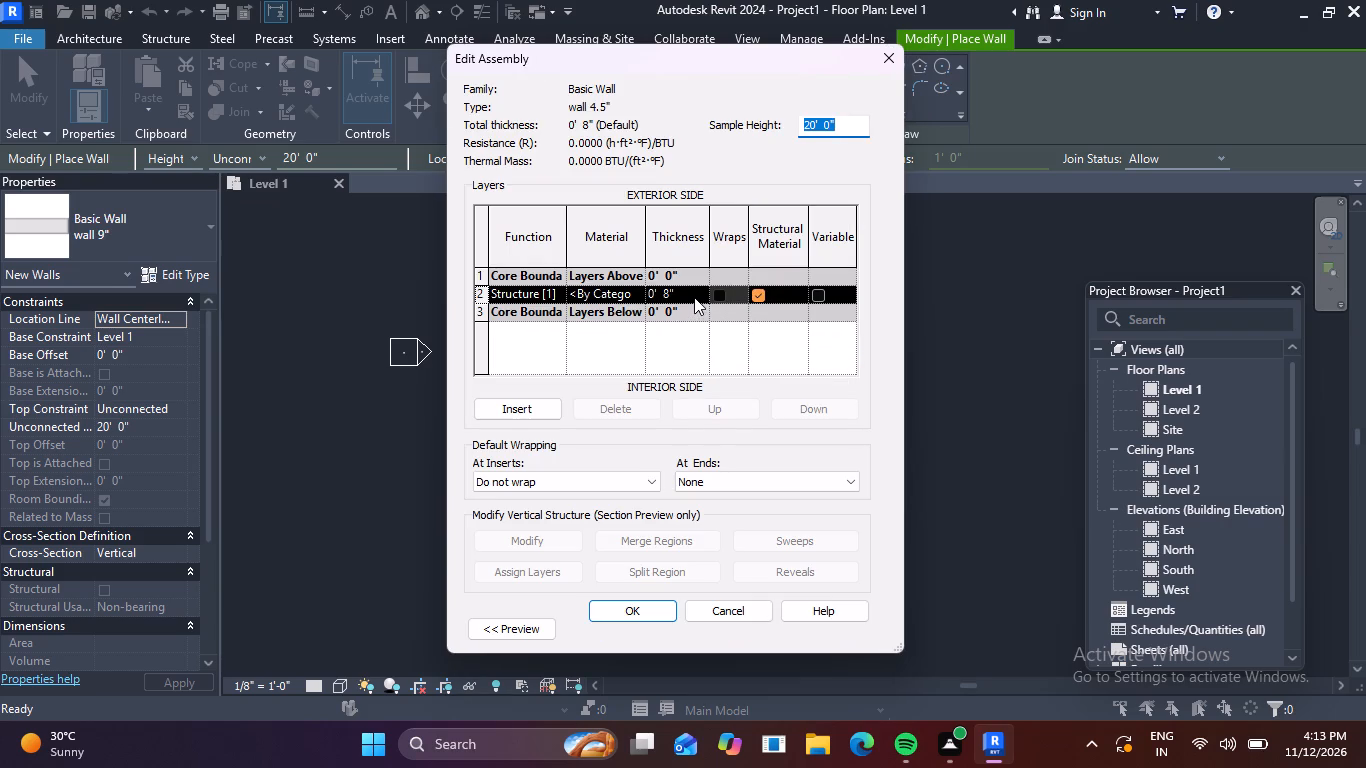
pyautogui.click(692, 296)
pyautogui.press('BackSpace')
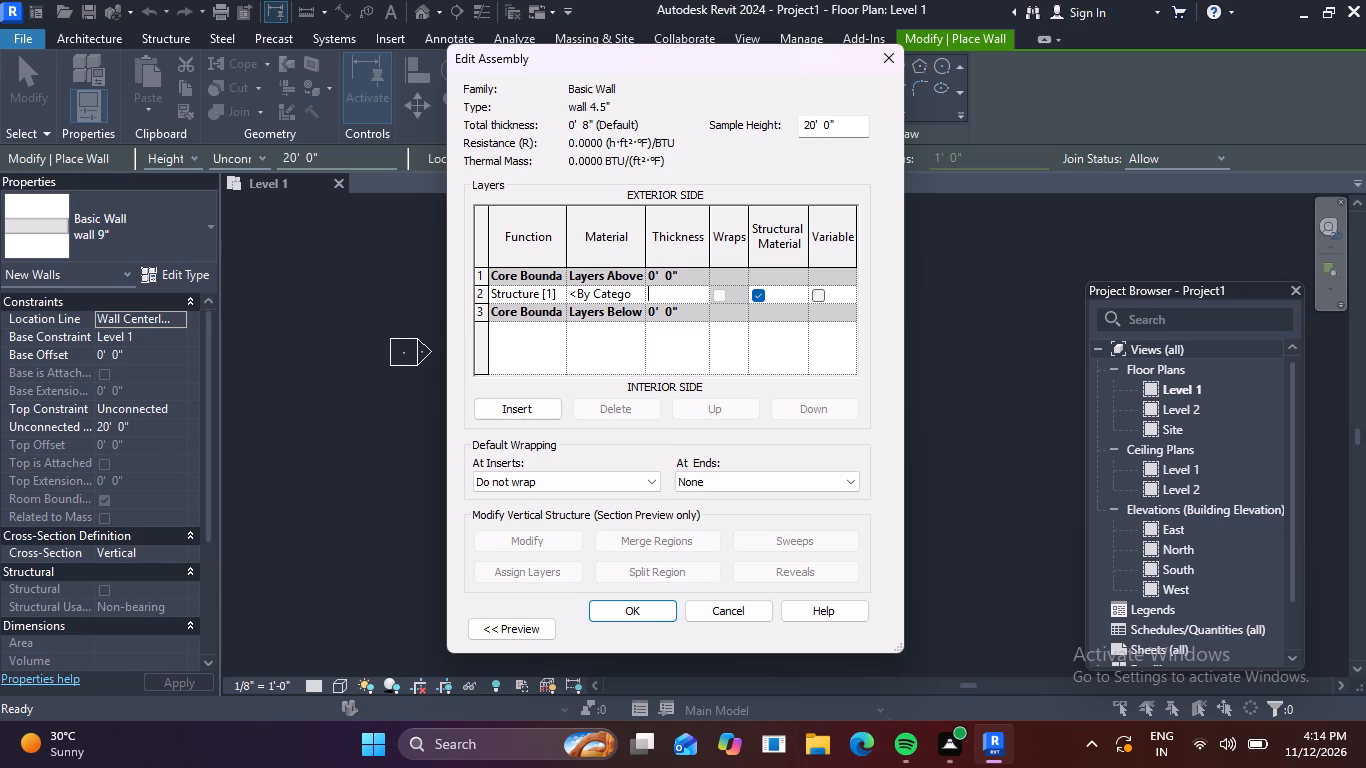
pyautogui.write('4.5"')
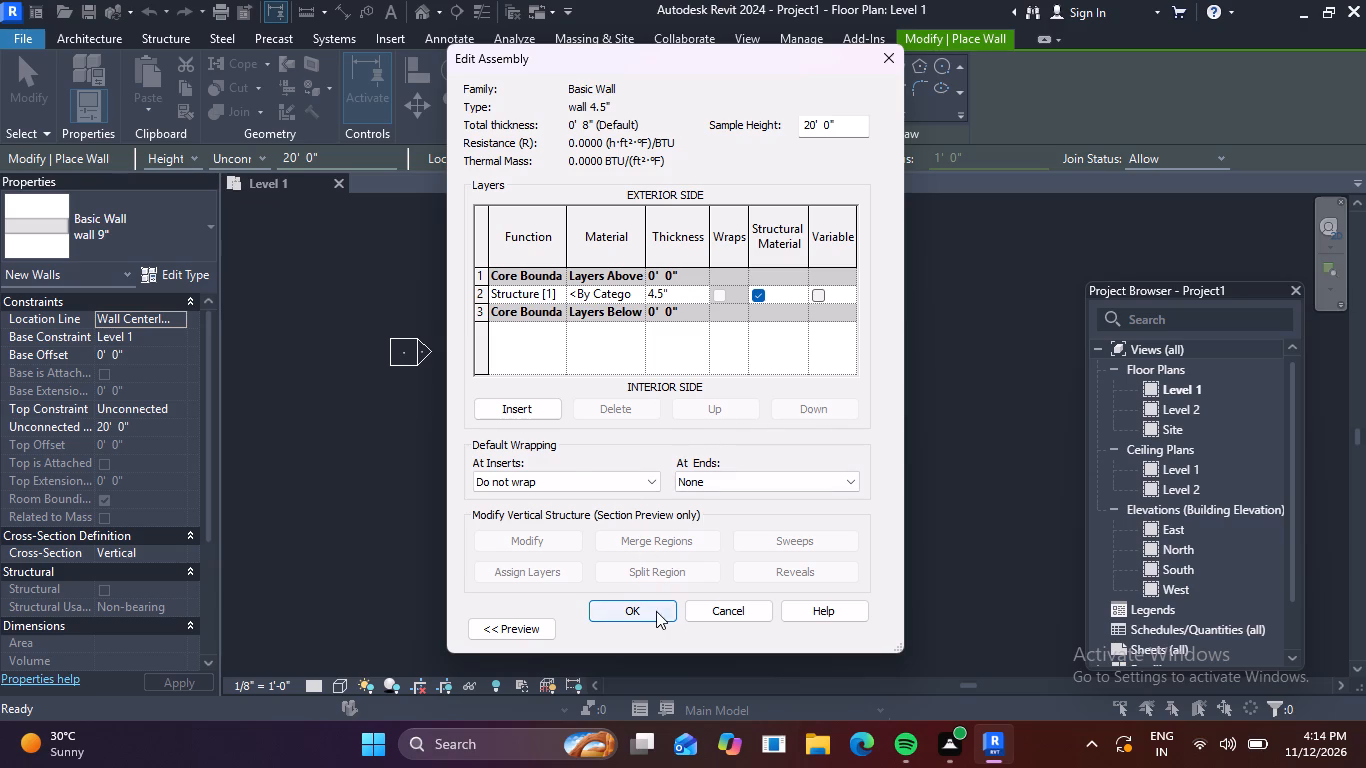
pyautogui.click(656, 611)
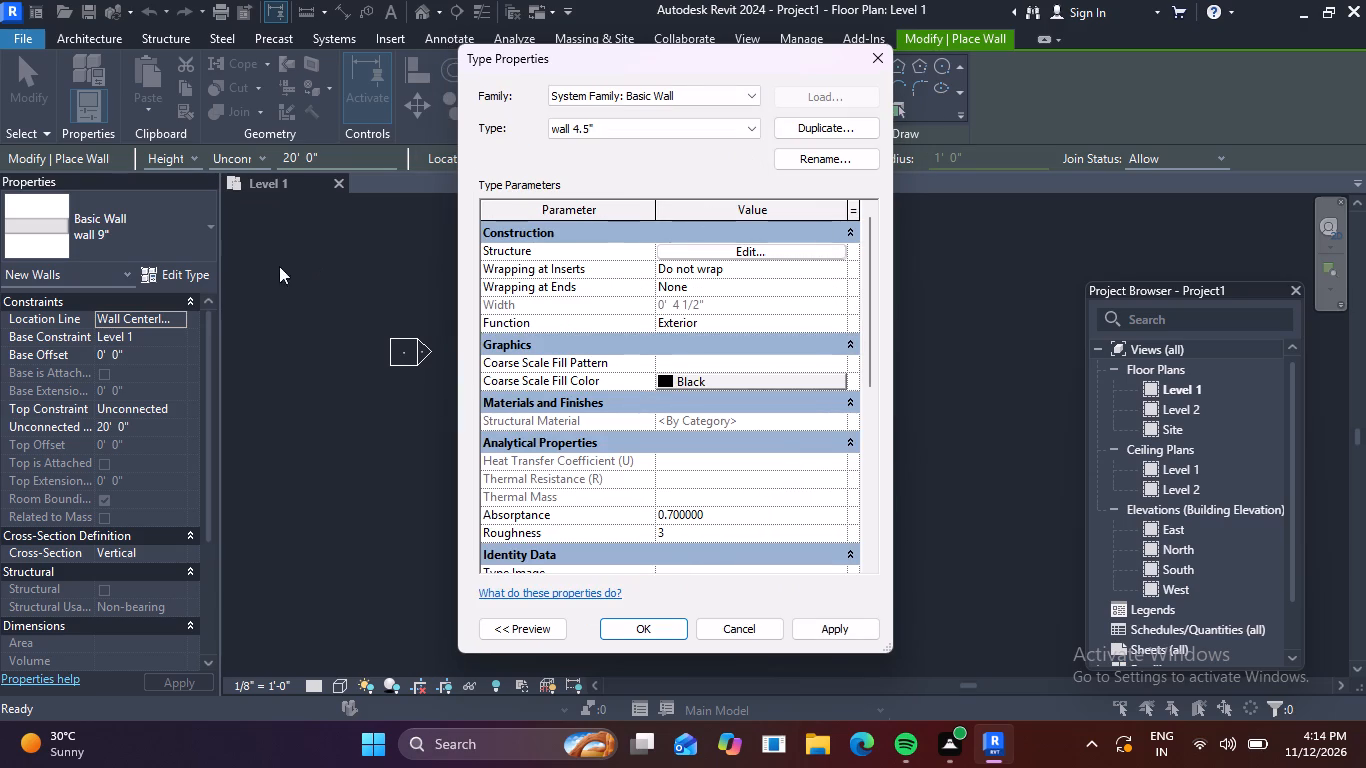
pyautogui.click(662, 624)
# Switch to wall type wall 9", set its structure layer thickness to 9" and accept the type properties.
pyautogui.click(201, 224)
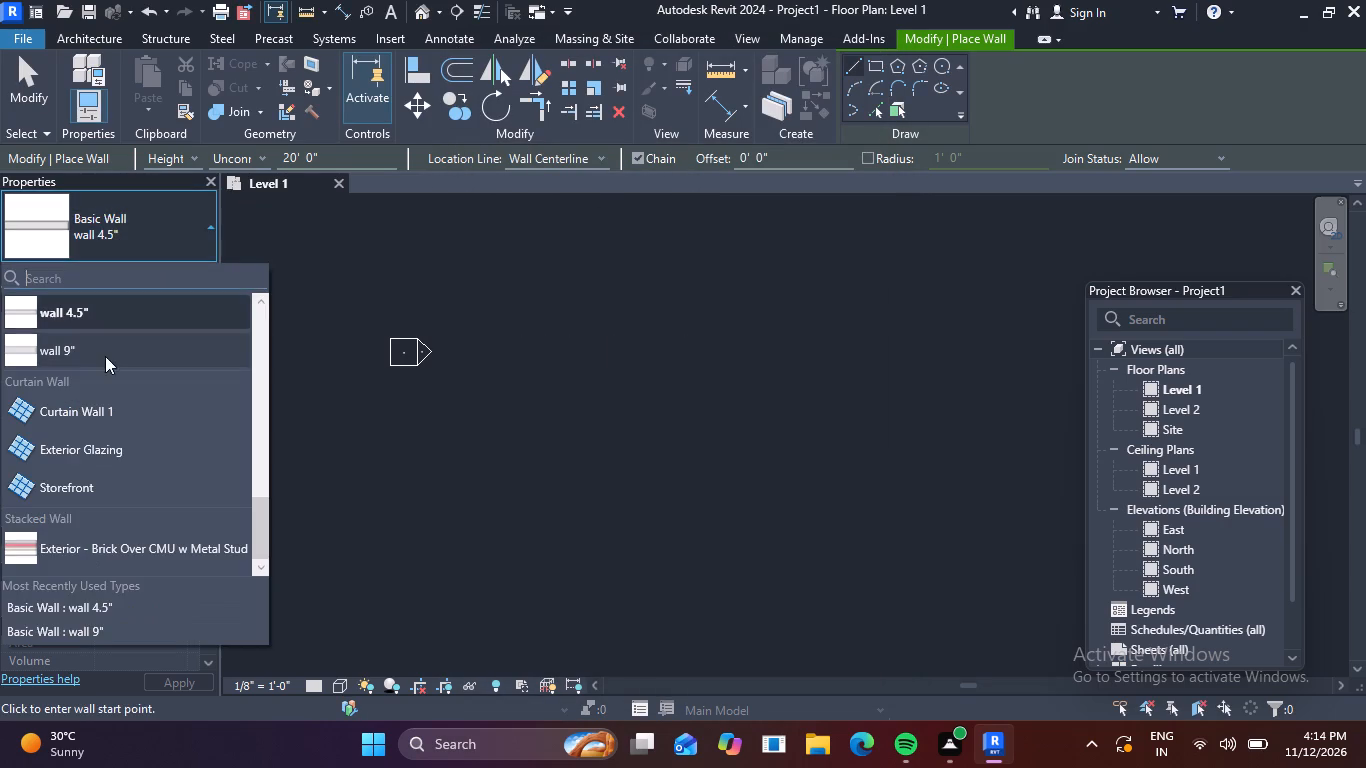
pyautogui.click(108, 344)
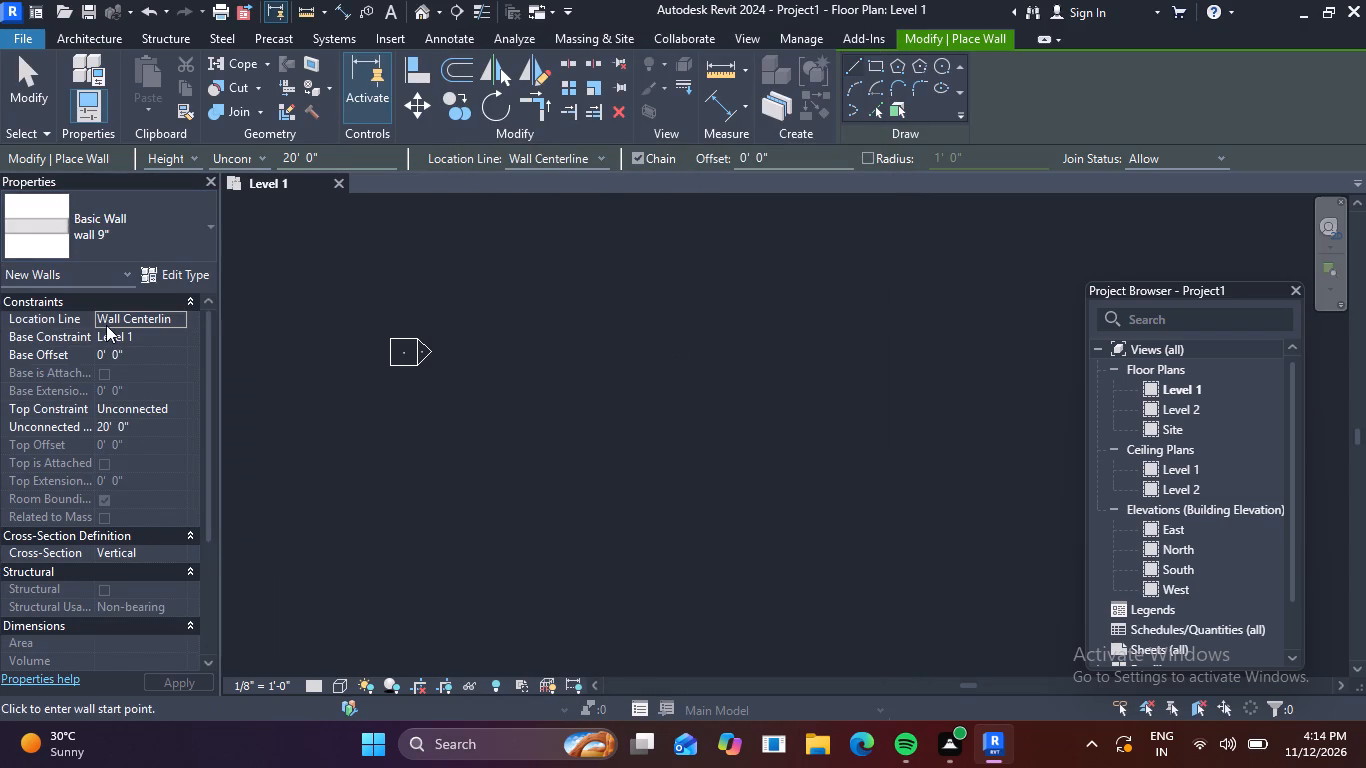
pyautogui.click(211, 228)
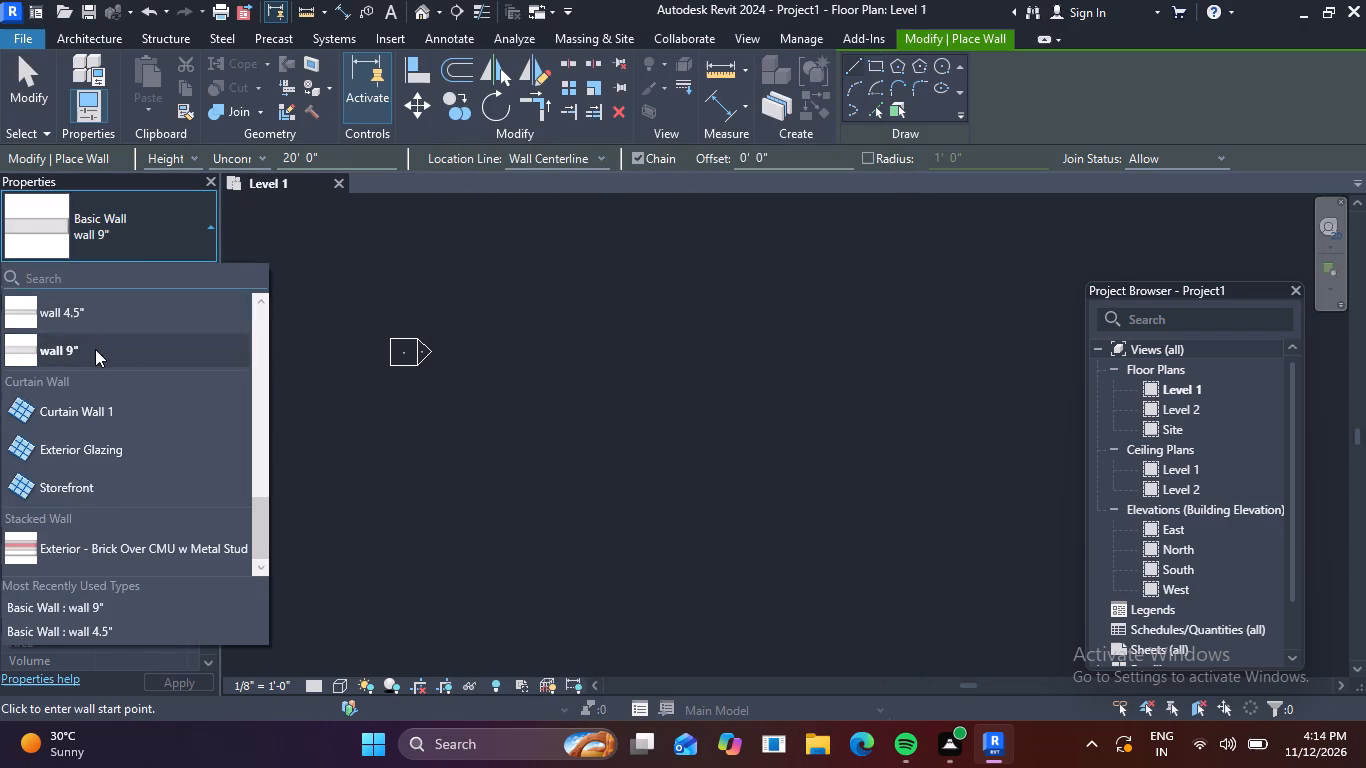
pyautogui.click(95, 349)
pyautogui.click(184, 274)
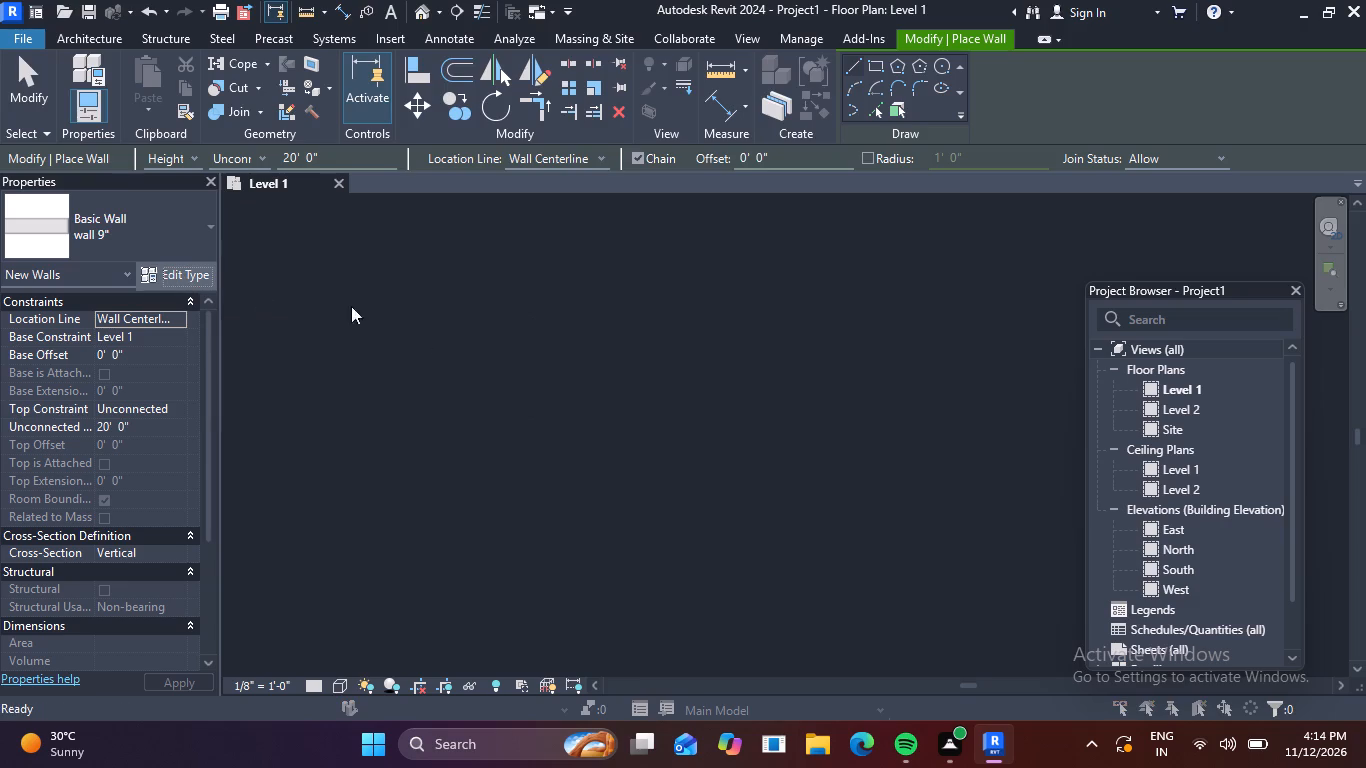
pyautogui.click(792, 252)
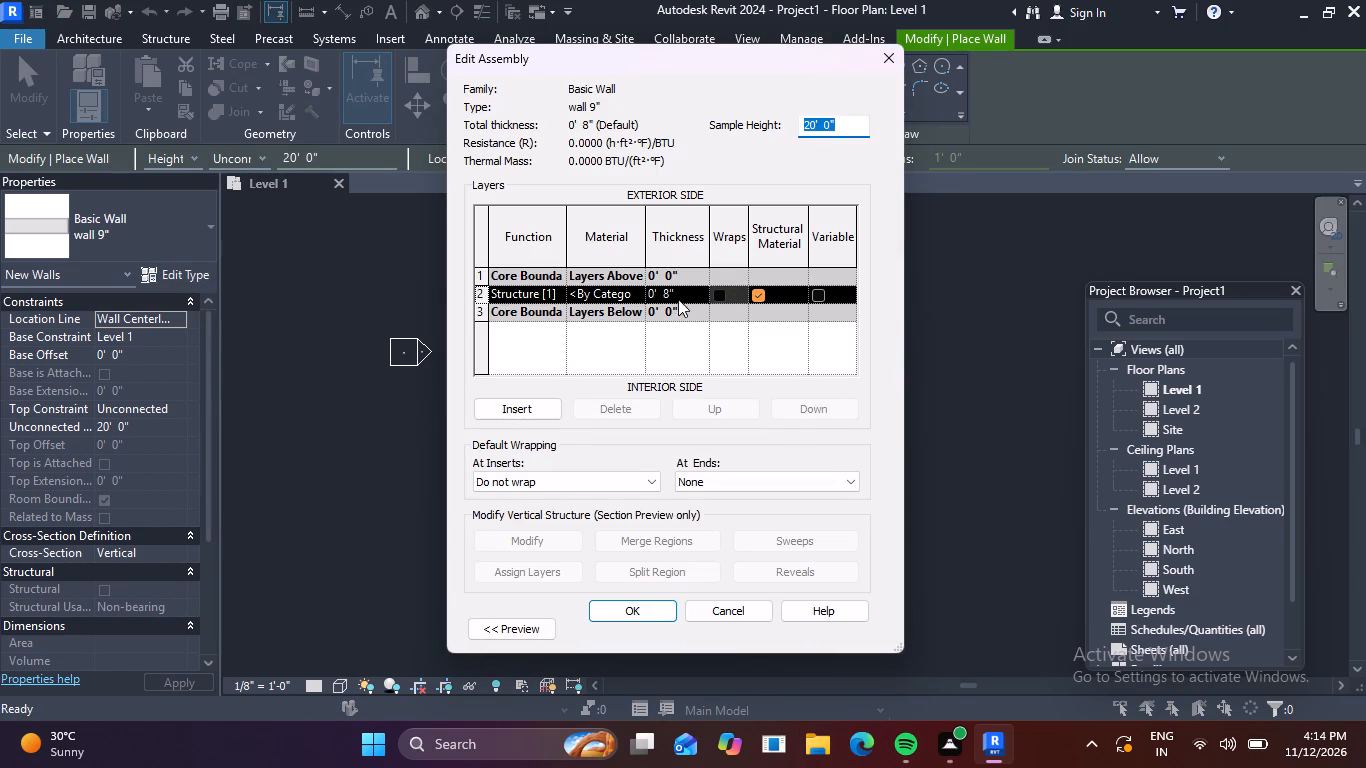
pyautogui.click(687, 288)
pyautogui.press('BackSpace')
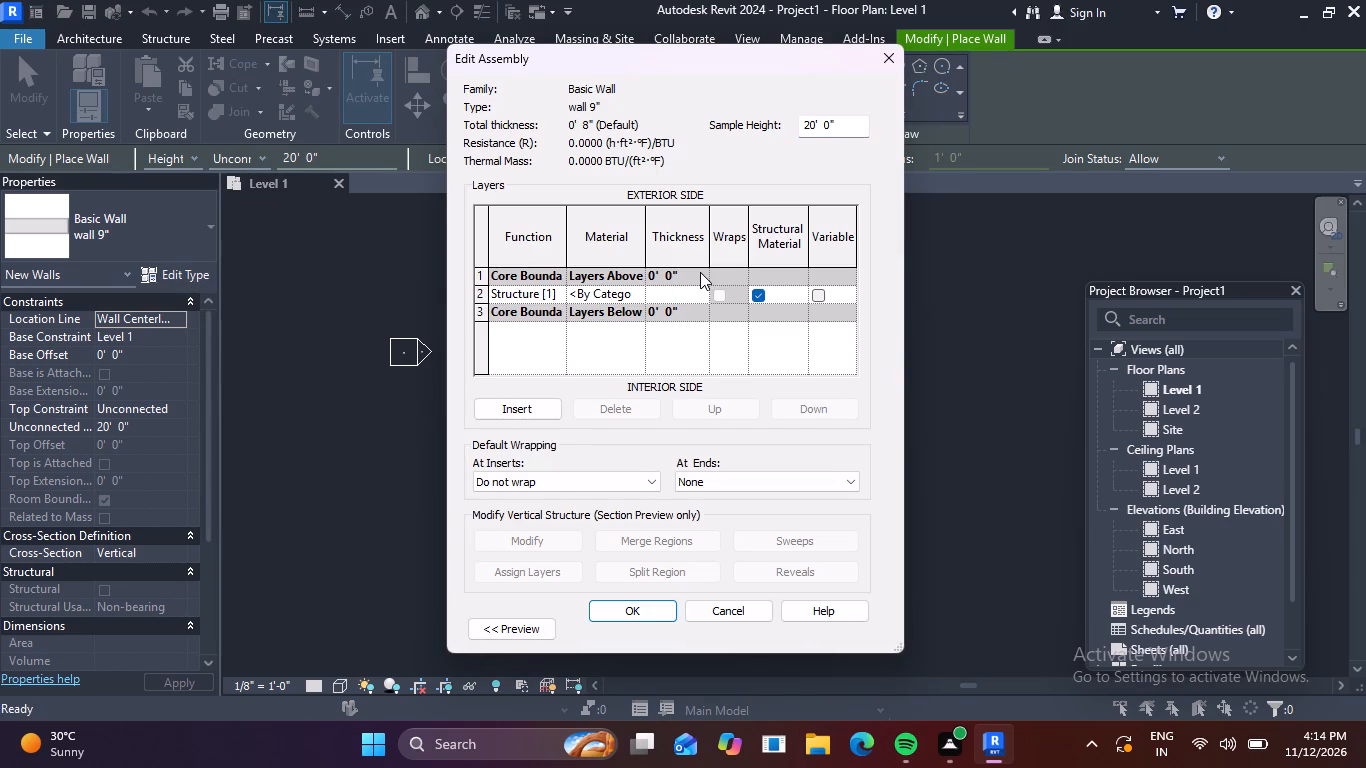
pyautogui.write('9"')
pyautogui.press('Return')
pyautogui.click(637, 608)
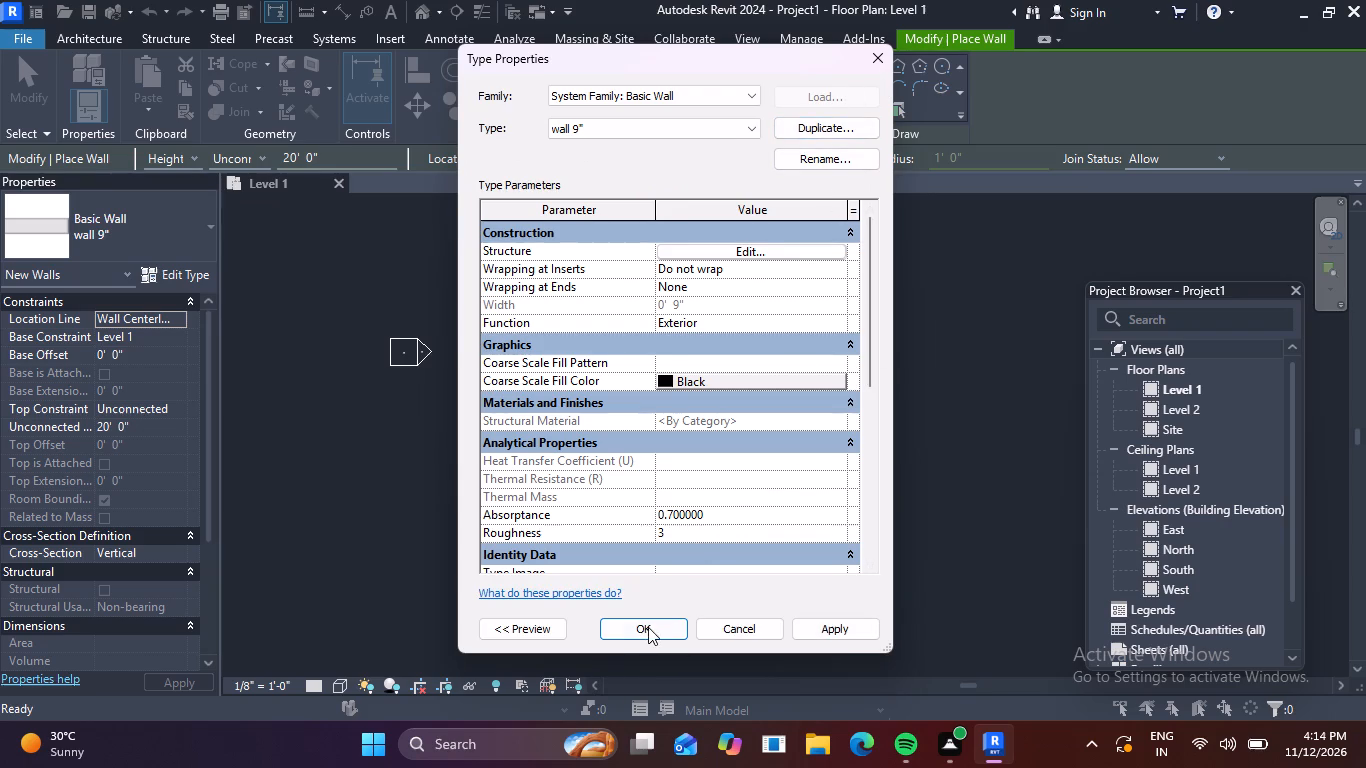
pyautogui.click(652, 628)
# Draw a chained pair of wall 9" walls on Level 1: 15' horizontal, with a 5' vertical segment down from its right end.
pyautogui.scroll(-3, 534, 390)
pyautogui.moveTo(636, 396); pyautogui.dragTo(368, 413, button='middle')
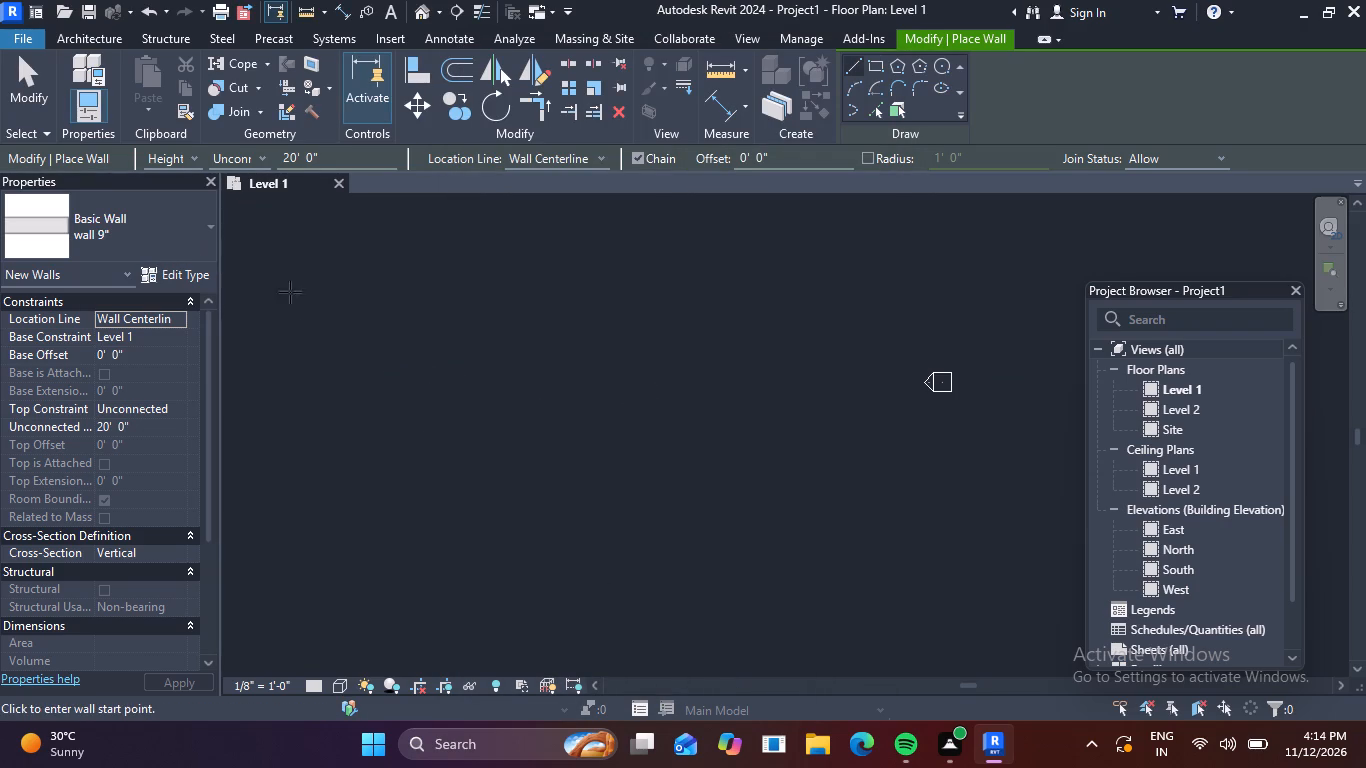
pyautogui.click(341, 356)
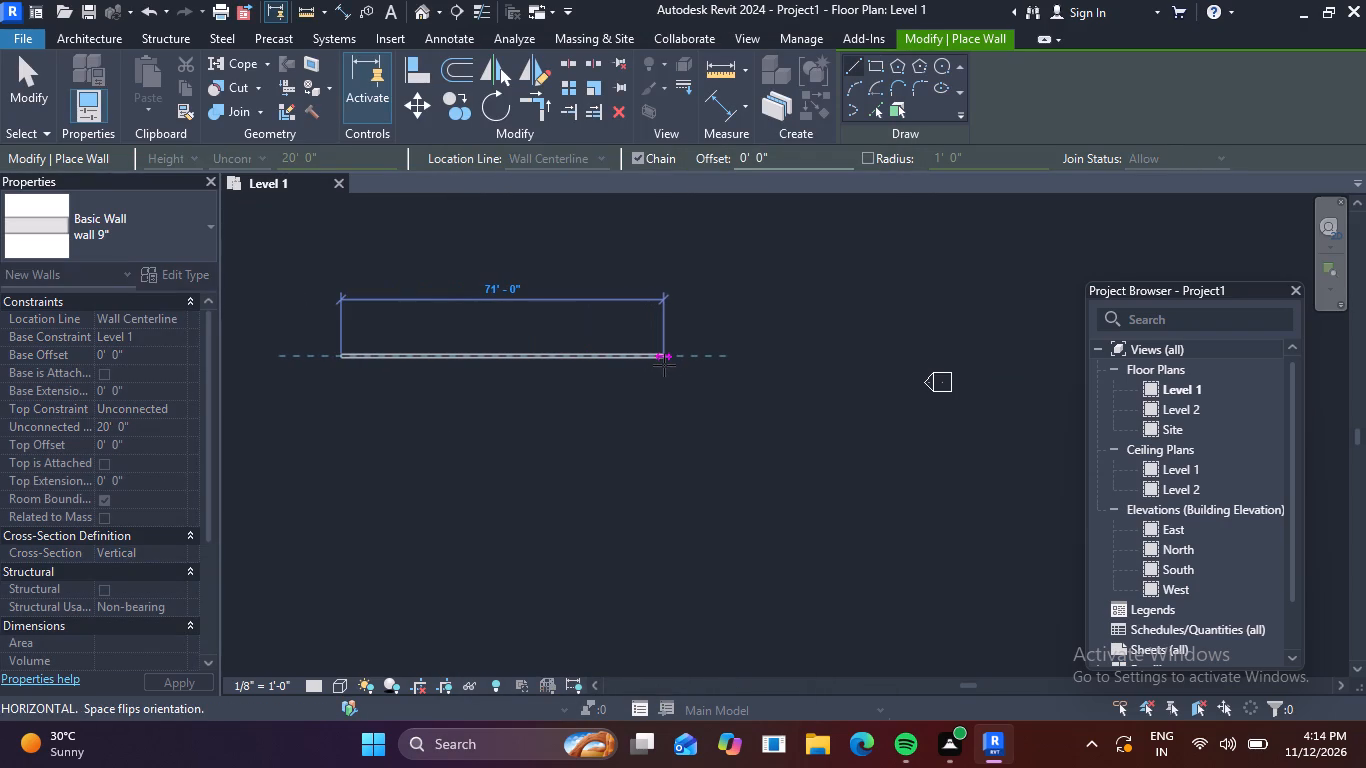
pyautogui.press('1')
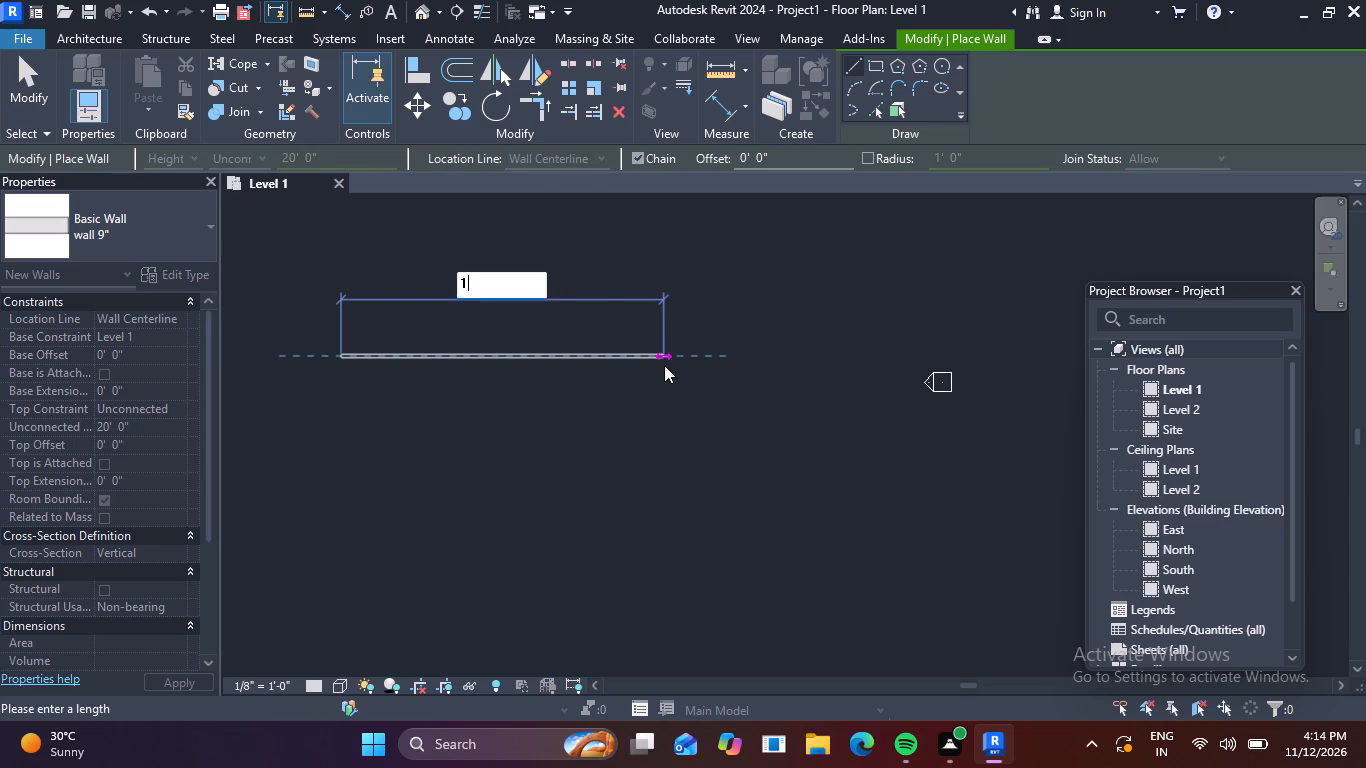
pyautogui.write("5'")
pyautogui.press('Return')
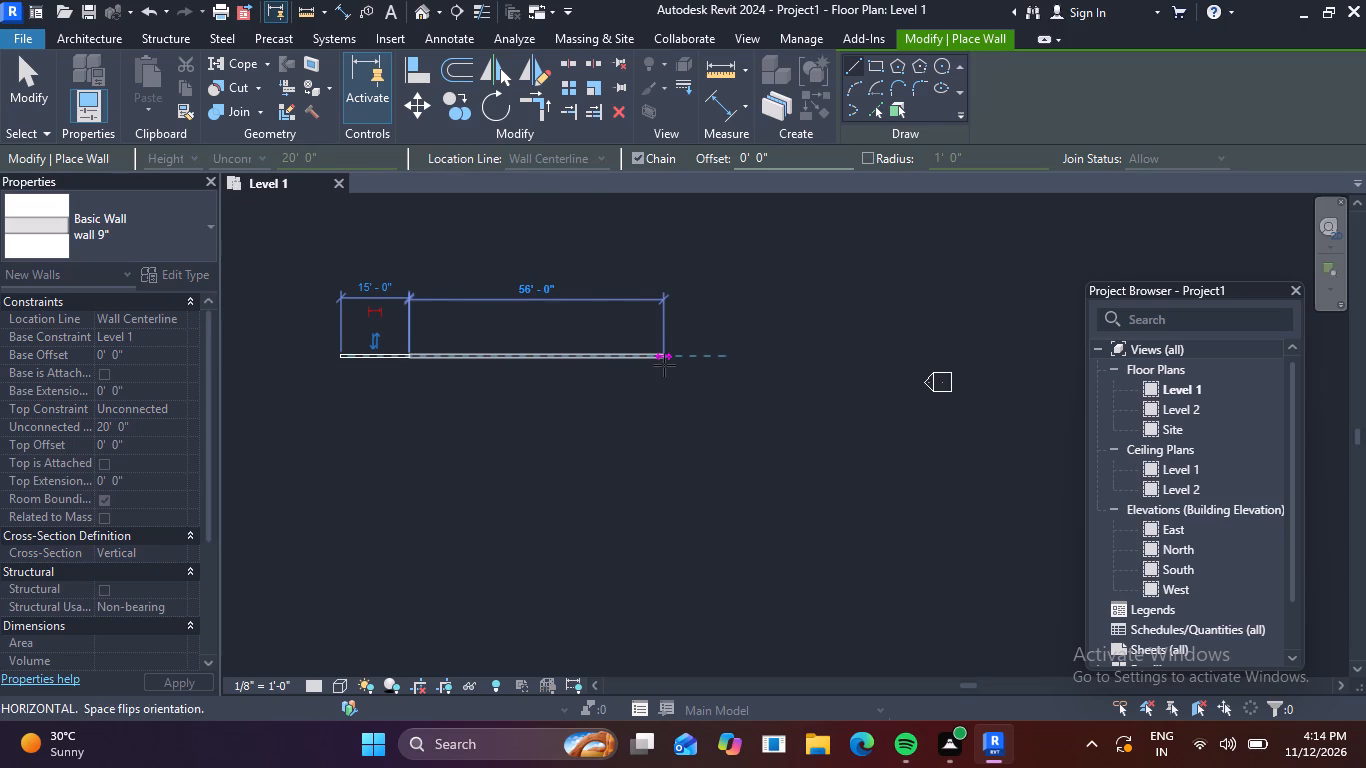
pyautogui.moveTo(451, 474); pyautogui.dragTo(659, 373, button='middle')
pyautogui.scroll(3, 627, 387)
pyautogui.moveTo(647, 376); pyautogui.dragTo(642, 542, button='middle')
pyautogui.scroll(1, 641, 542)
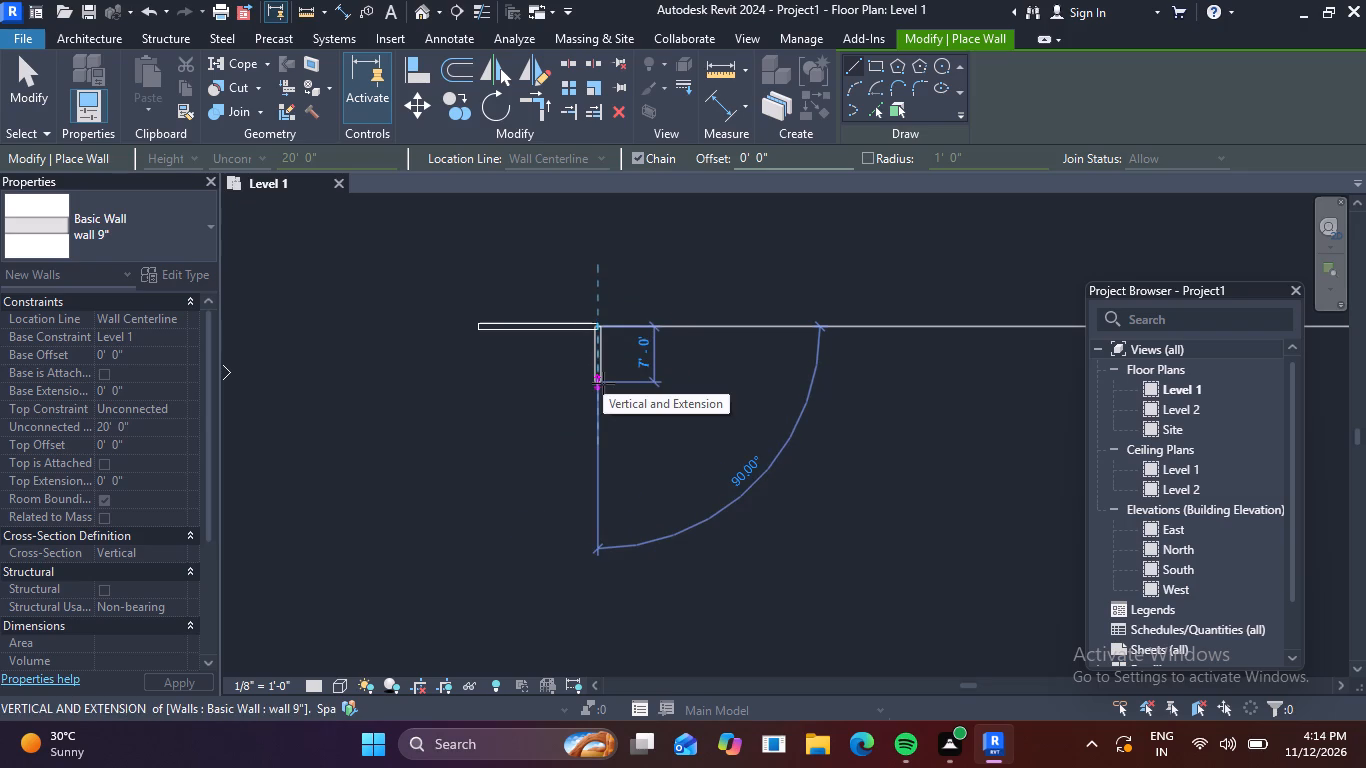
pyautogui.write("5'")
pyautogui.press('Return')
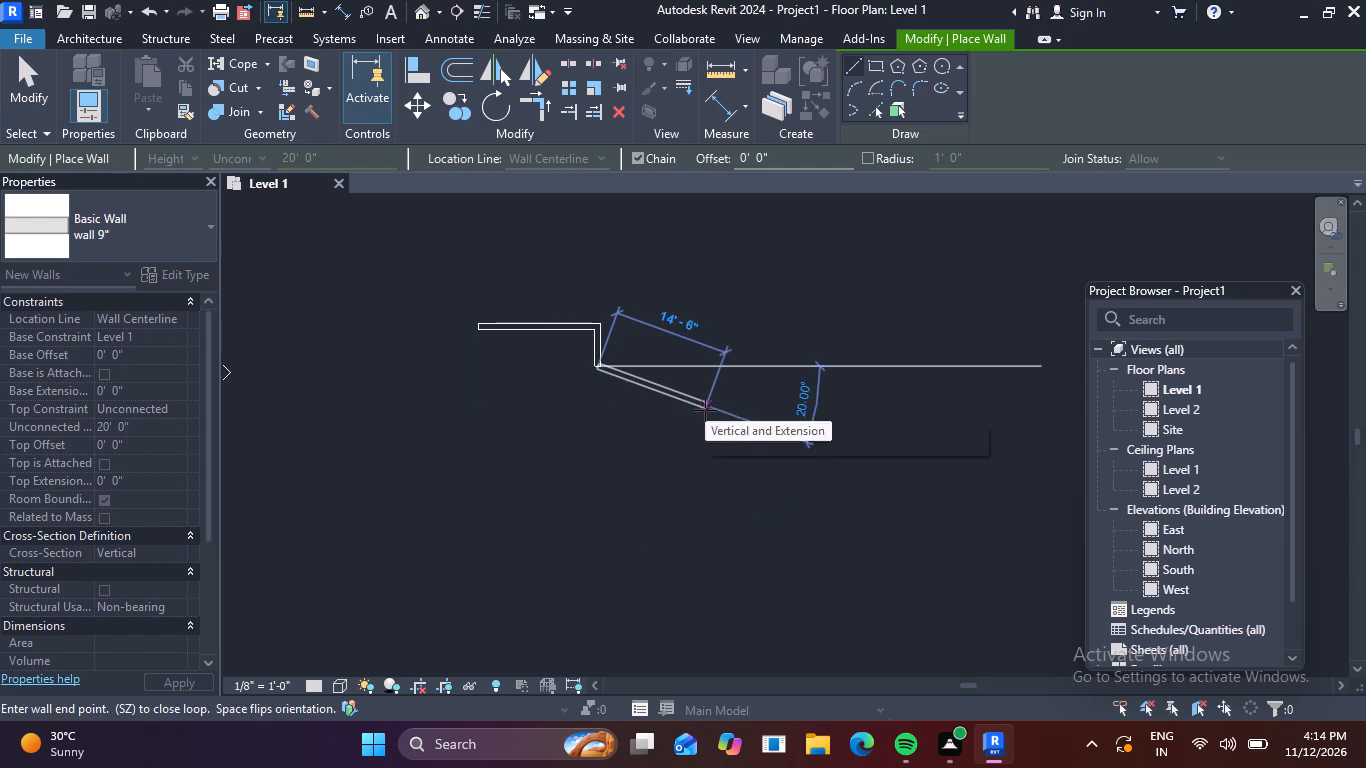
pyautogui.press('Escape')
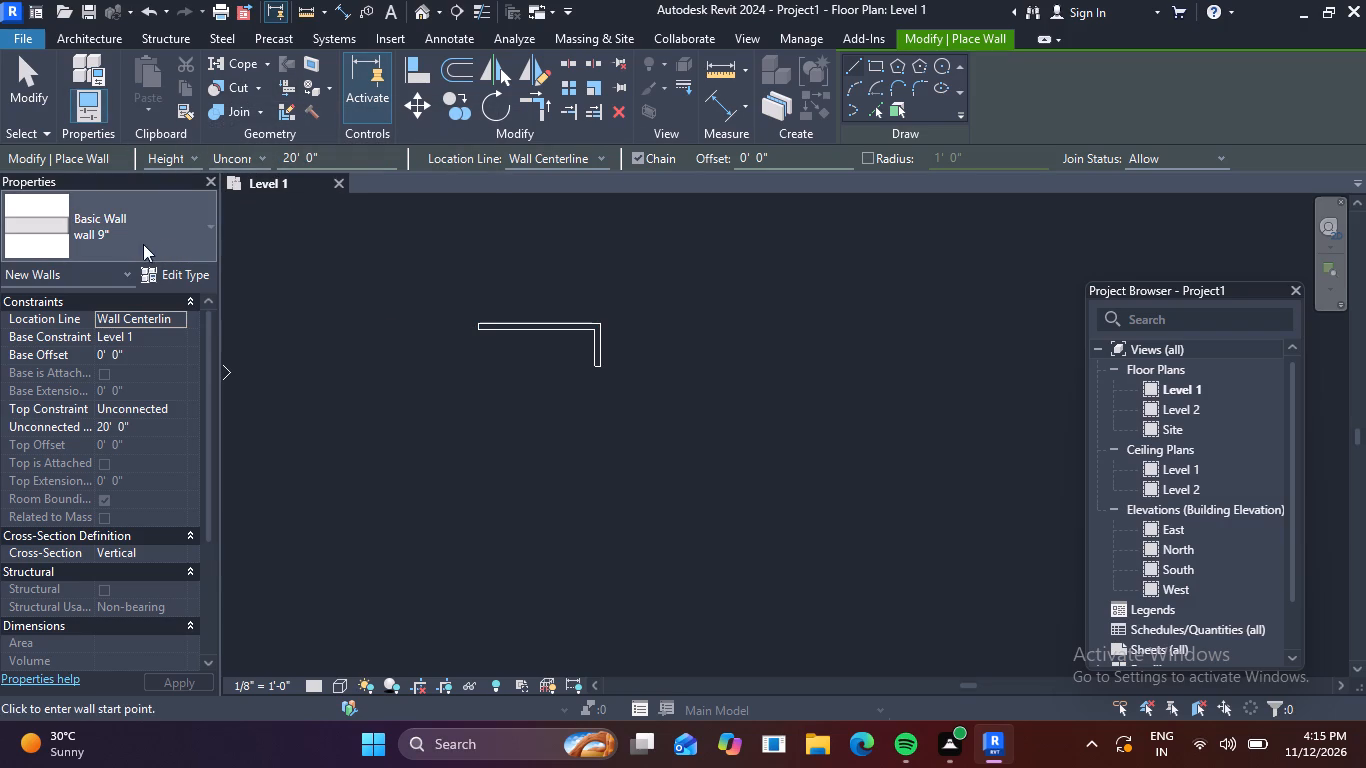
# Make wall 4.5" the current basic wall type and leave the Wall tool.
pyautogui.click(209, 219)
pyautogui.click(103, 313)
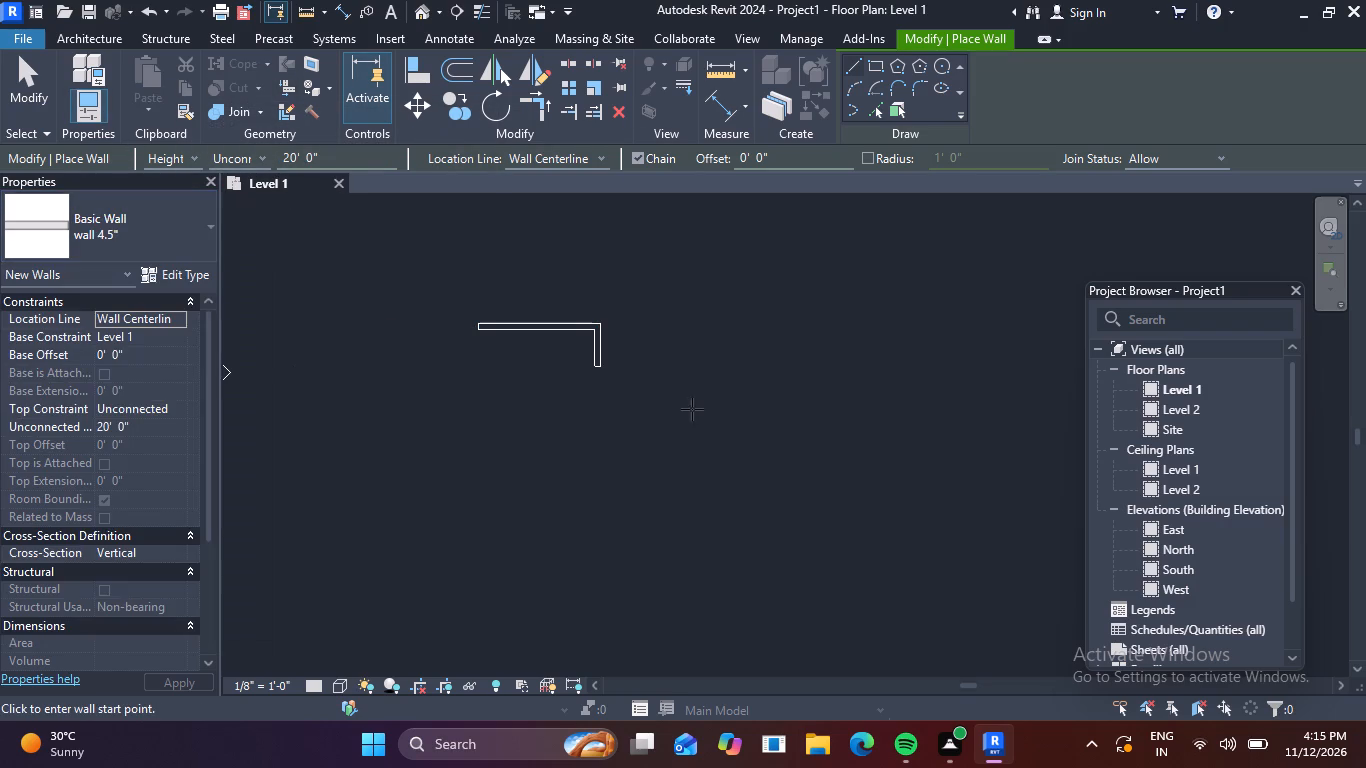
pyautogui.scroll(4, 536, 361)
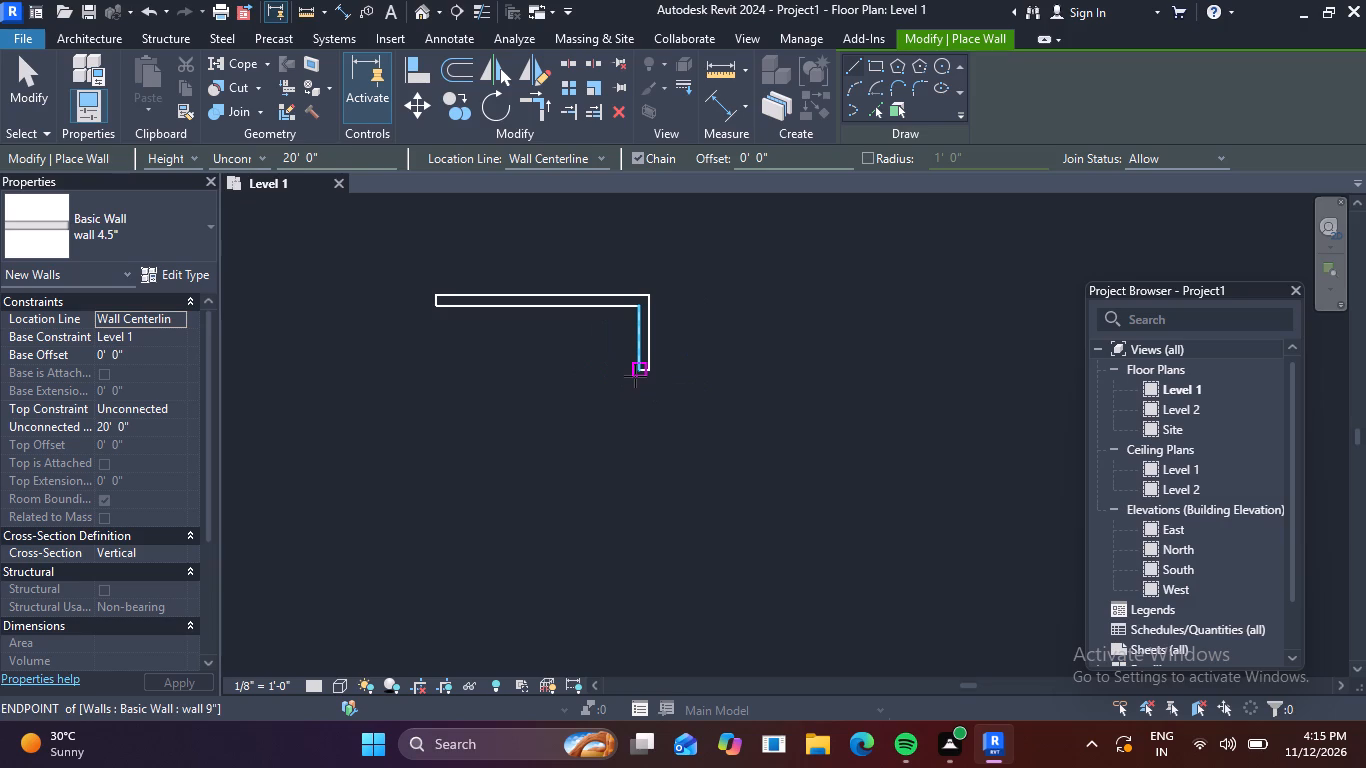
pyautogui.press('Escape')
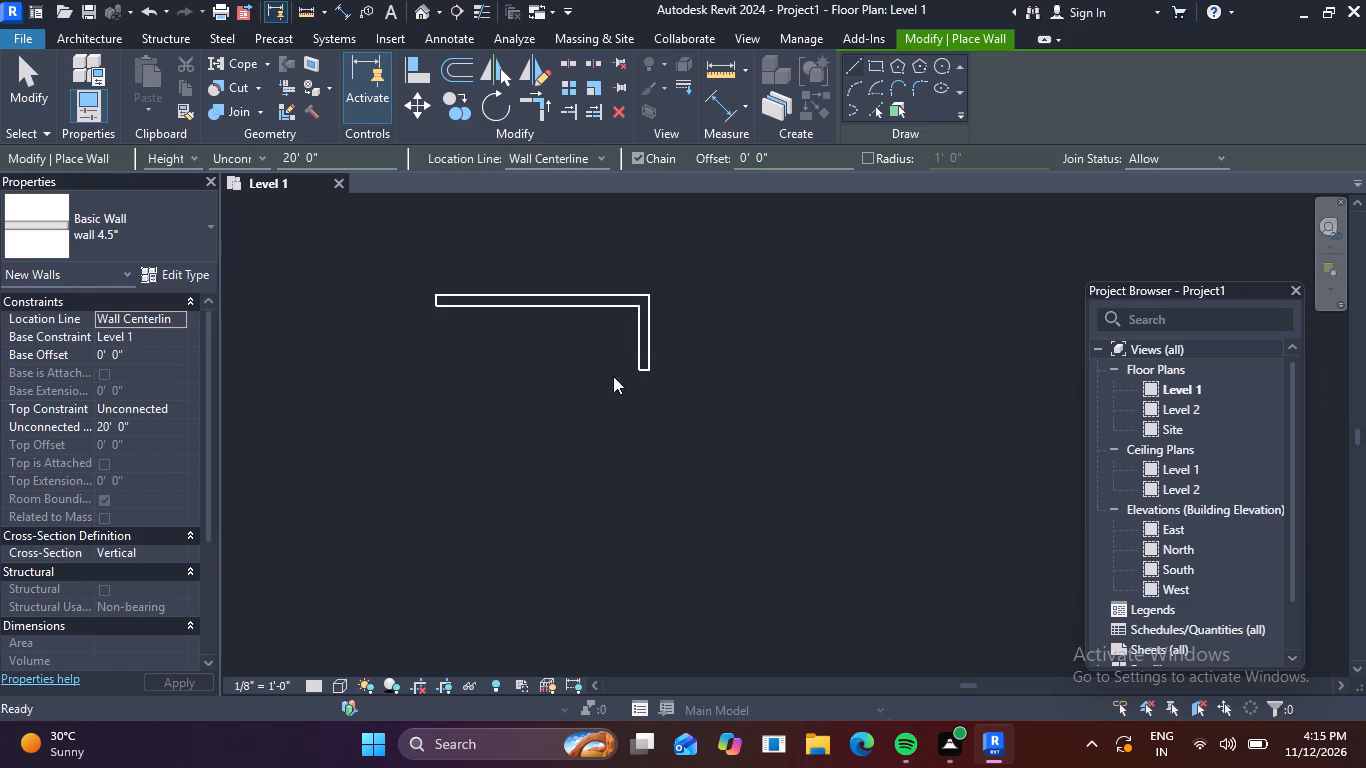
pyautogui.press('Escape')
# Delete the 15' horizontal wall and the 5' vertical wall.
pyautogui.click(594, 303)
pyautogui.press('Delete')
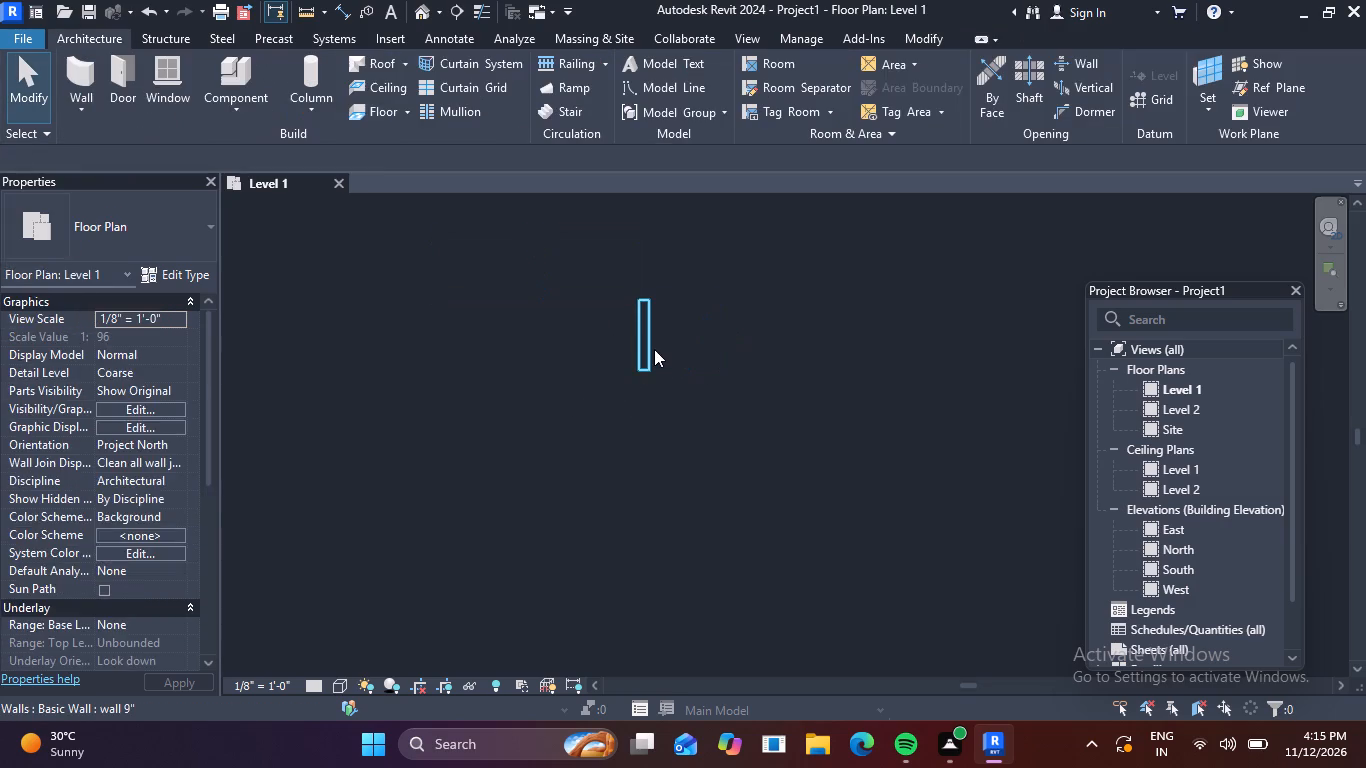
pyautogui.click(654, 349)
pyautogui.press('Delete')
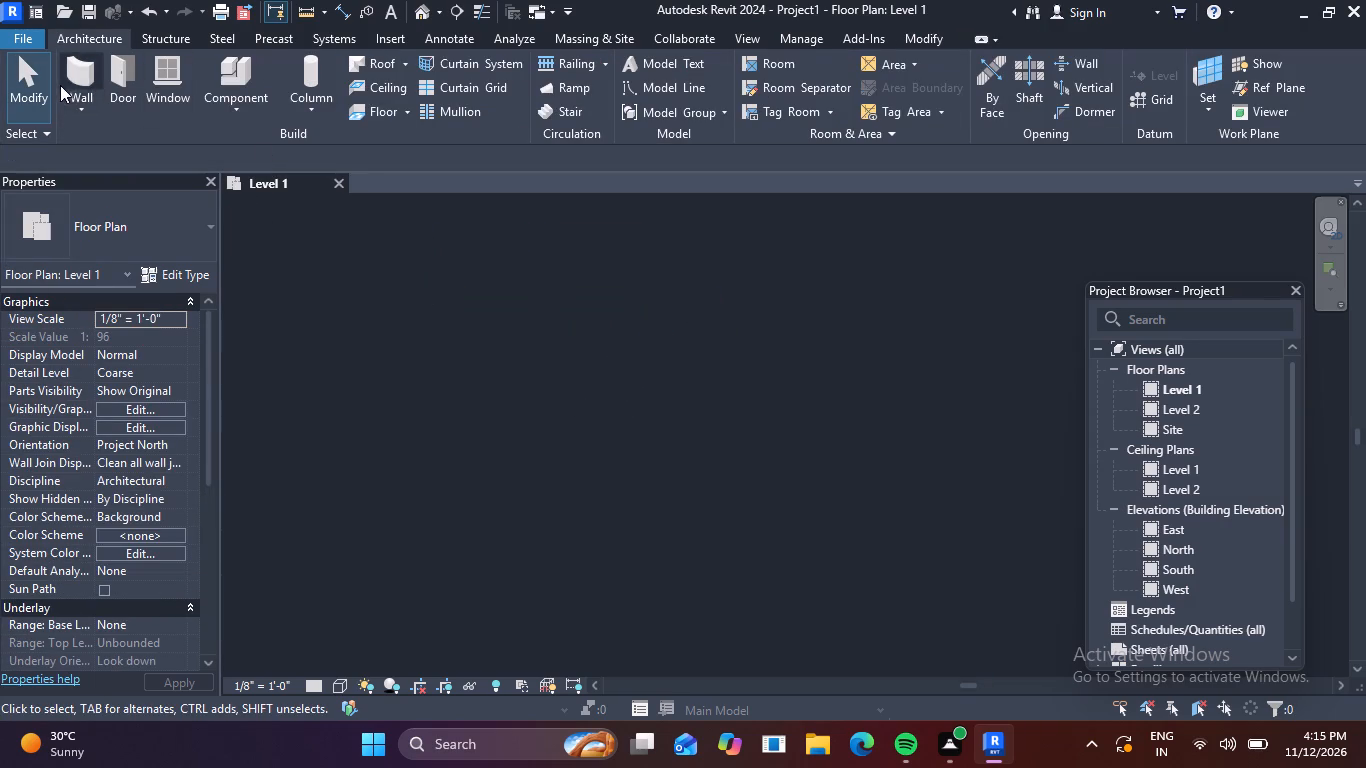
# With the Wall tool active, set the height constraint for new walls to Level 2.
pyautogui.click(79, 82)
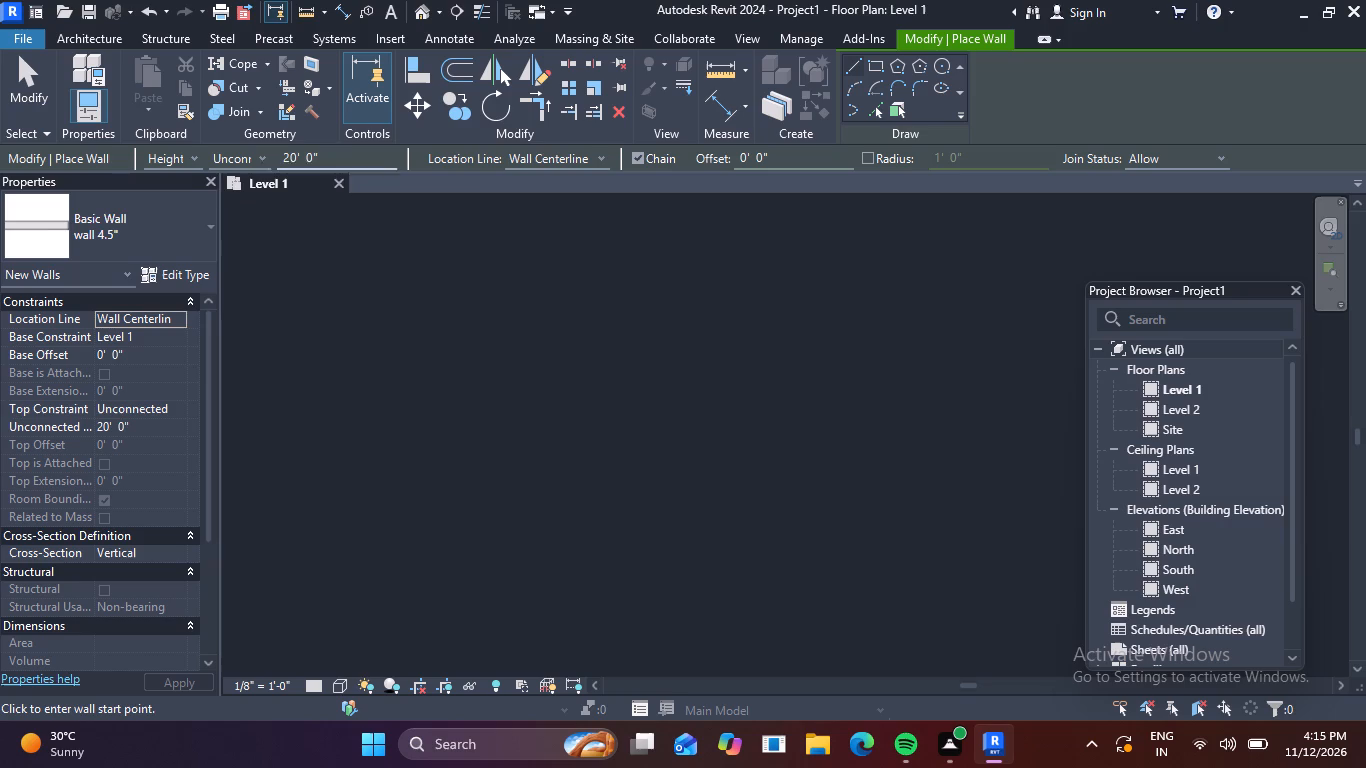
pyautogui.click(257, 162)
pyautogui.click(257, 196)
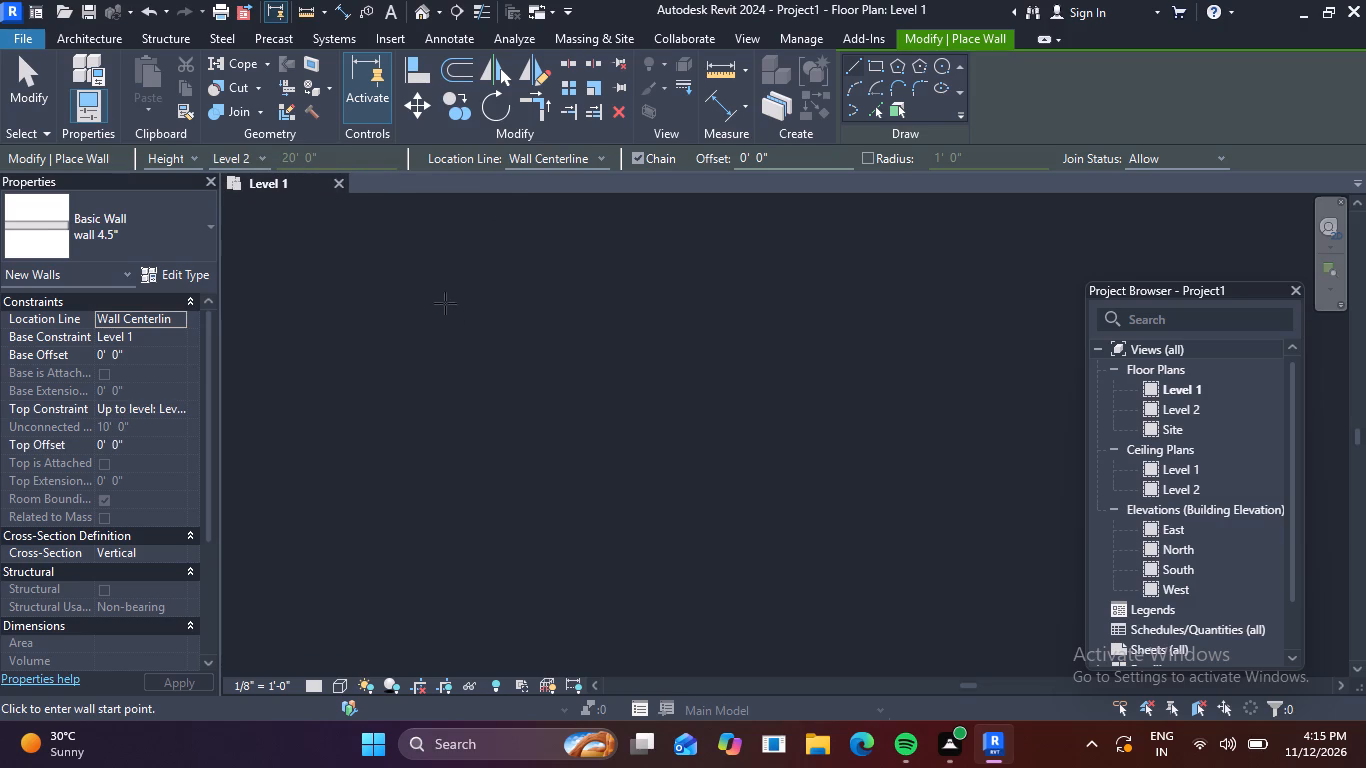
pyautogui.scroll(-2, 818, 385)
# Open the East elevation and examine the Level 1 and Level 2 lines and their heights.
pyautogui.doubleClick(1158, 523)
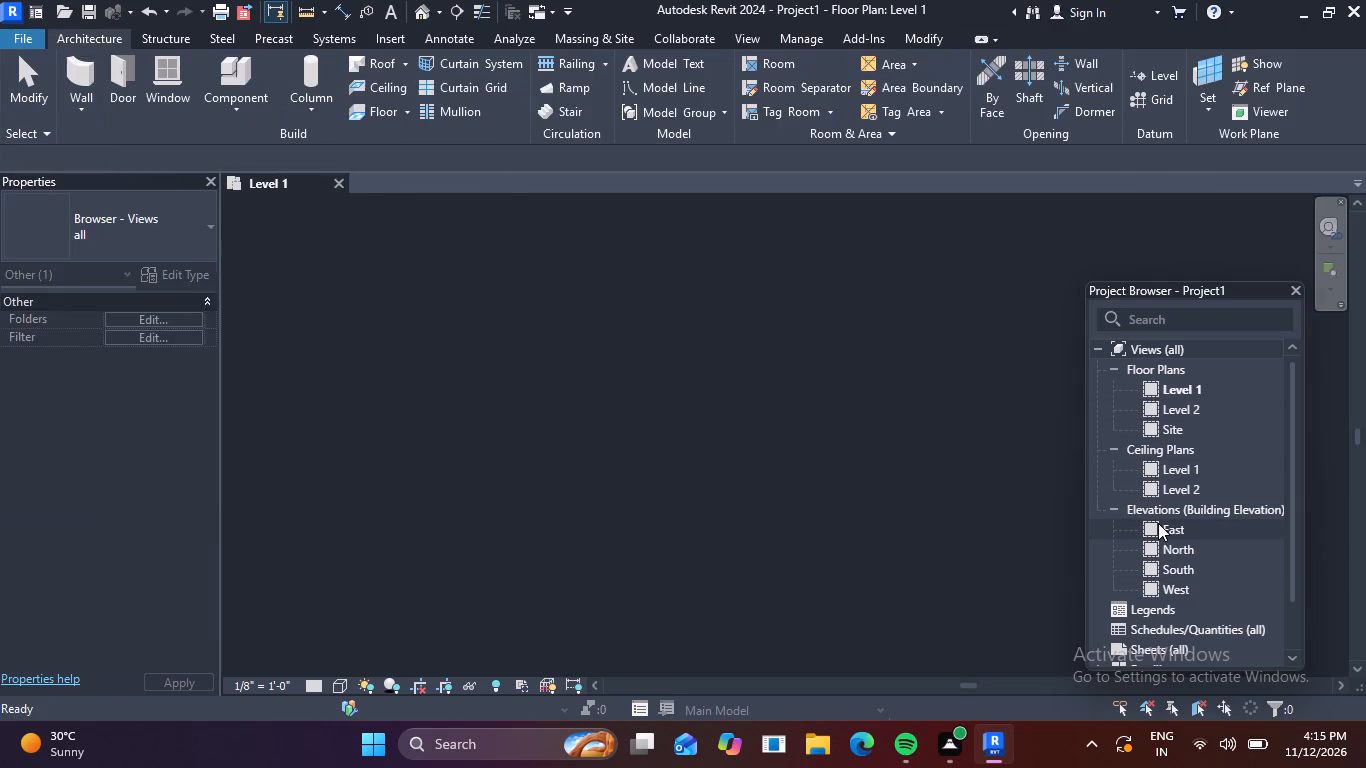
pyautogui.scroll(-4, 772, 448)
pyautogui.moveTo(870, 484); pyautogui.dragTo(687, 481, button='middle')
pyautogui.scroll(4, 409, 452)
pyautogui.moveTo(408, 448); pyautogui.dragTo(638, 462, button='middle')
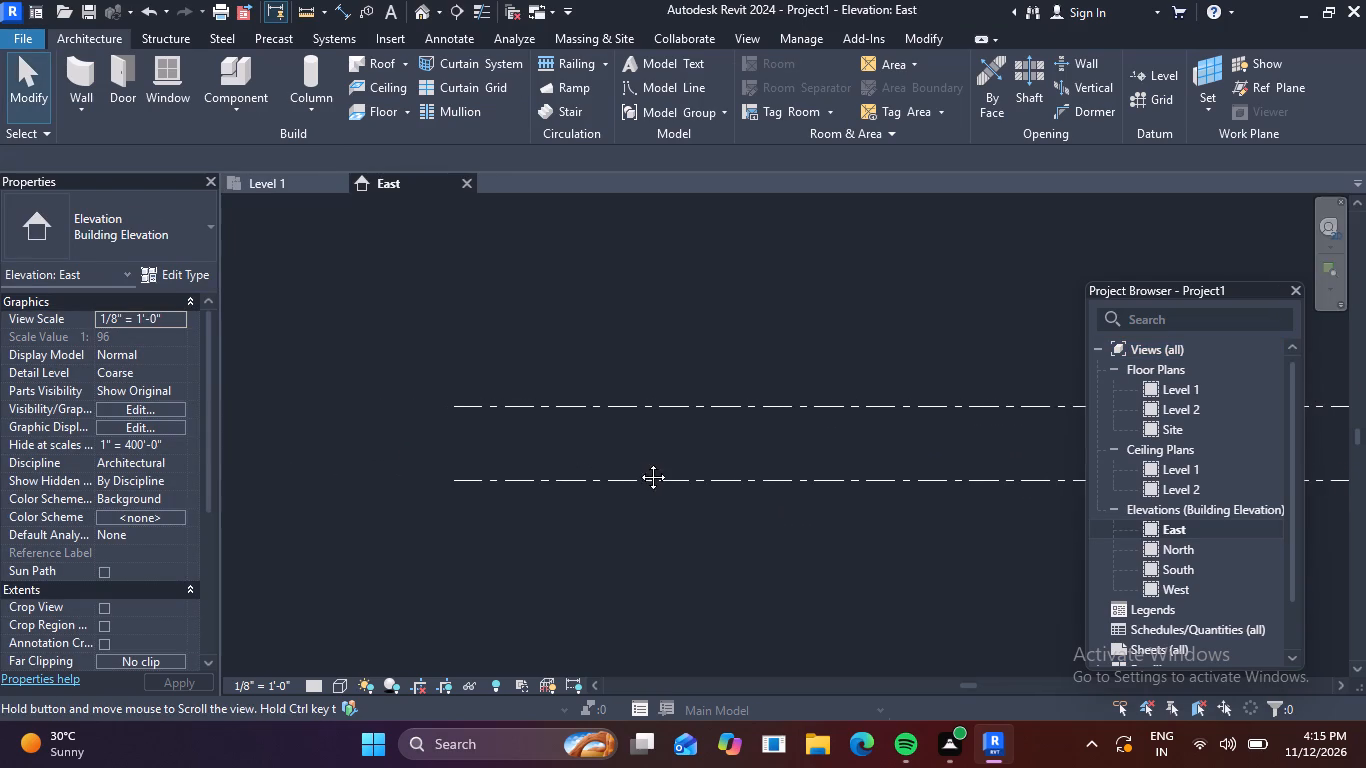
pyautogui.moveTo(638, 462); pyautogui.dragTo(637, 463, button='middle')
pyautogui.scroll(-3, 554, 474)
pyautogui.scroll(2, 585, 467)
pyautogui.moveTo(596, 464); pyautogui.dragTo(456, 453, button='middle')
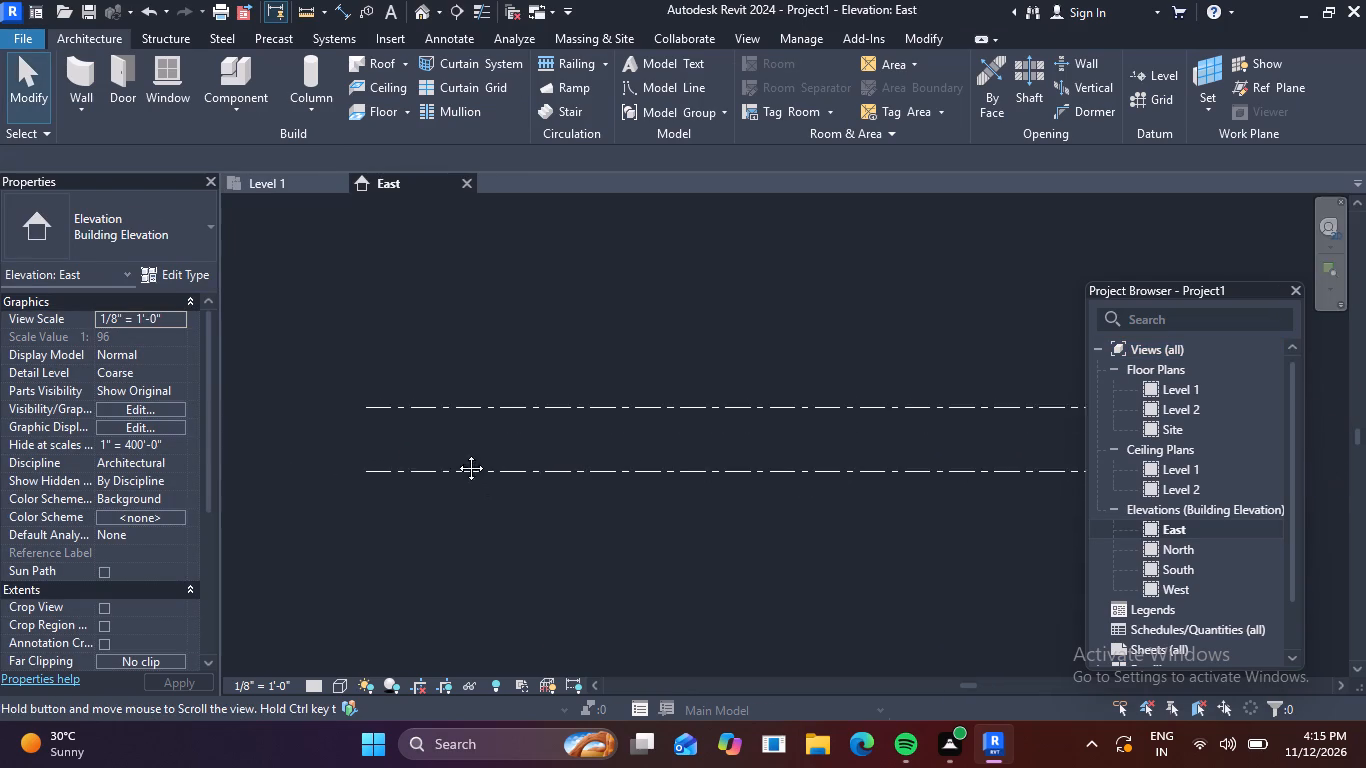
pyautogui.moveTo(456, 453); pyautogui.dragTo(278, 453, button='middle')
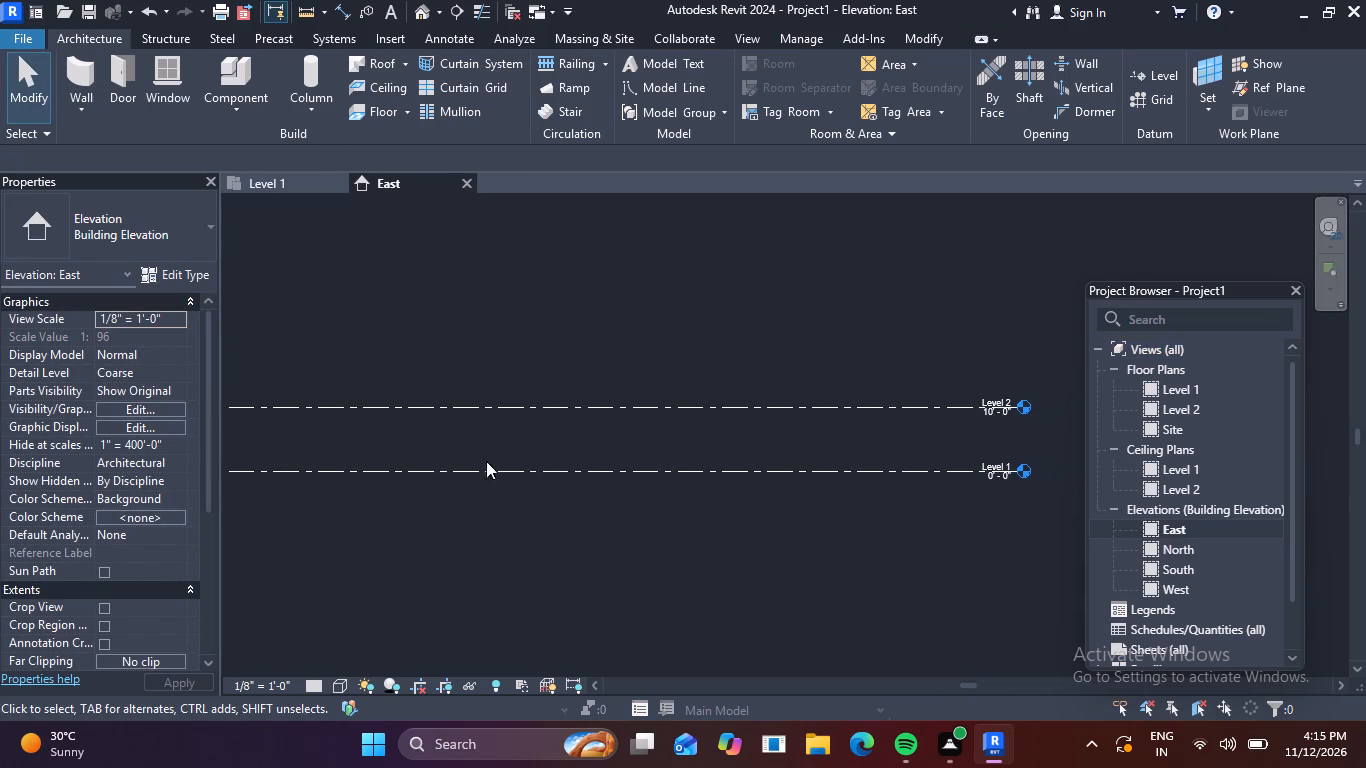
pyautogui.scroll(-2, 695, 461)
pyautogui.scroll(4, 980, 410)
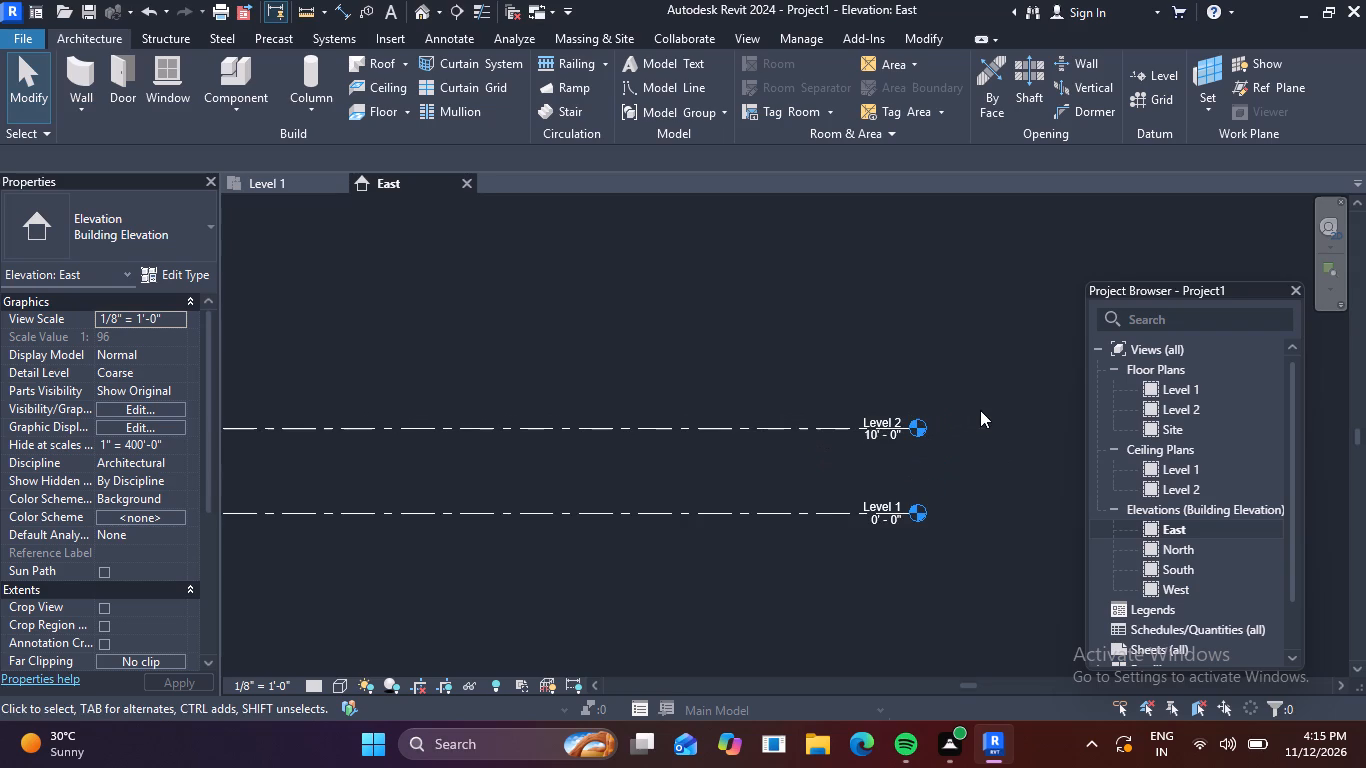
pyautogui.scroll(-3, 980, 410)
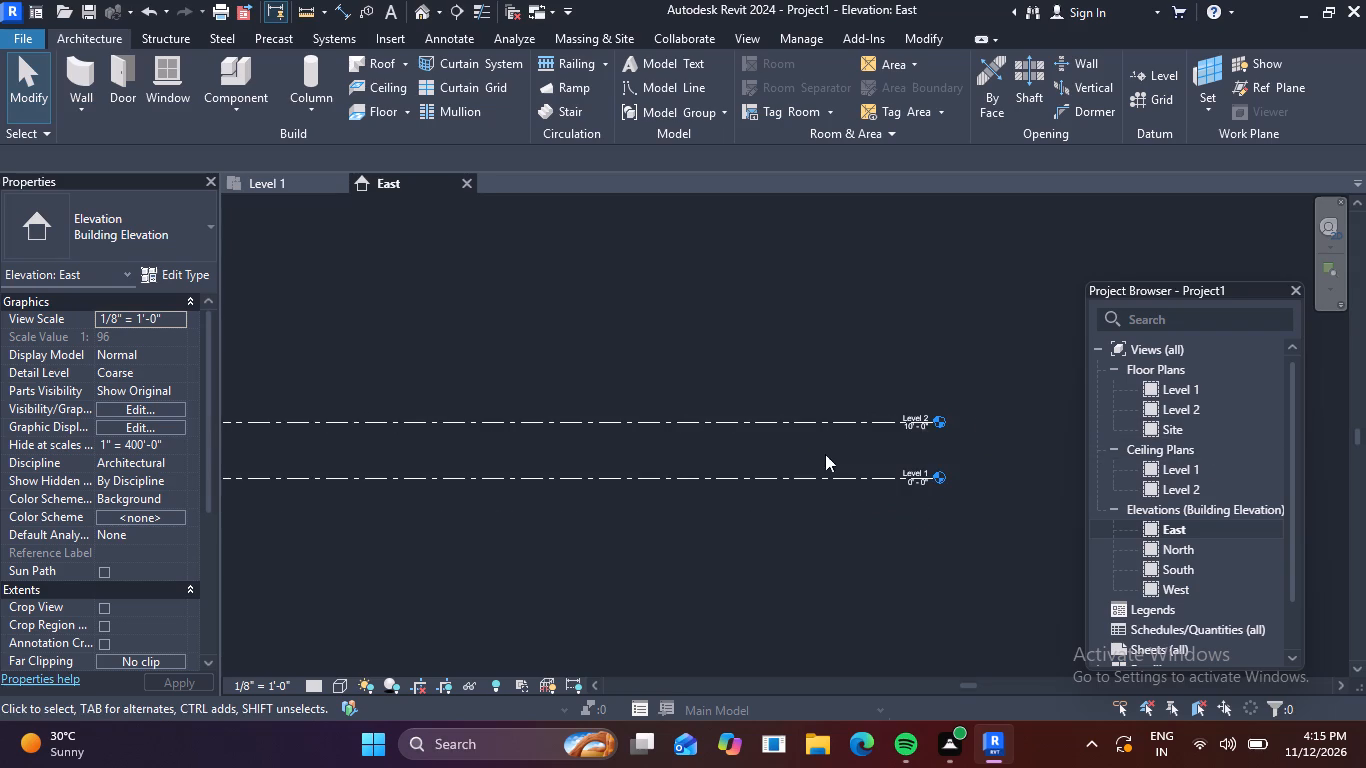
pyautogui.scroll(3, 833, 449)
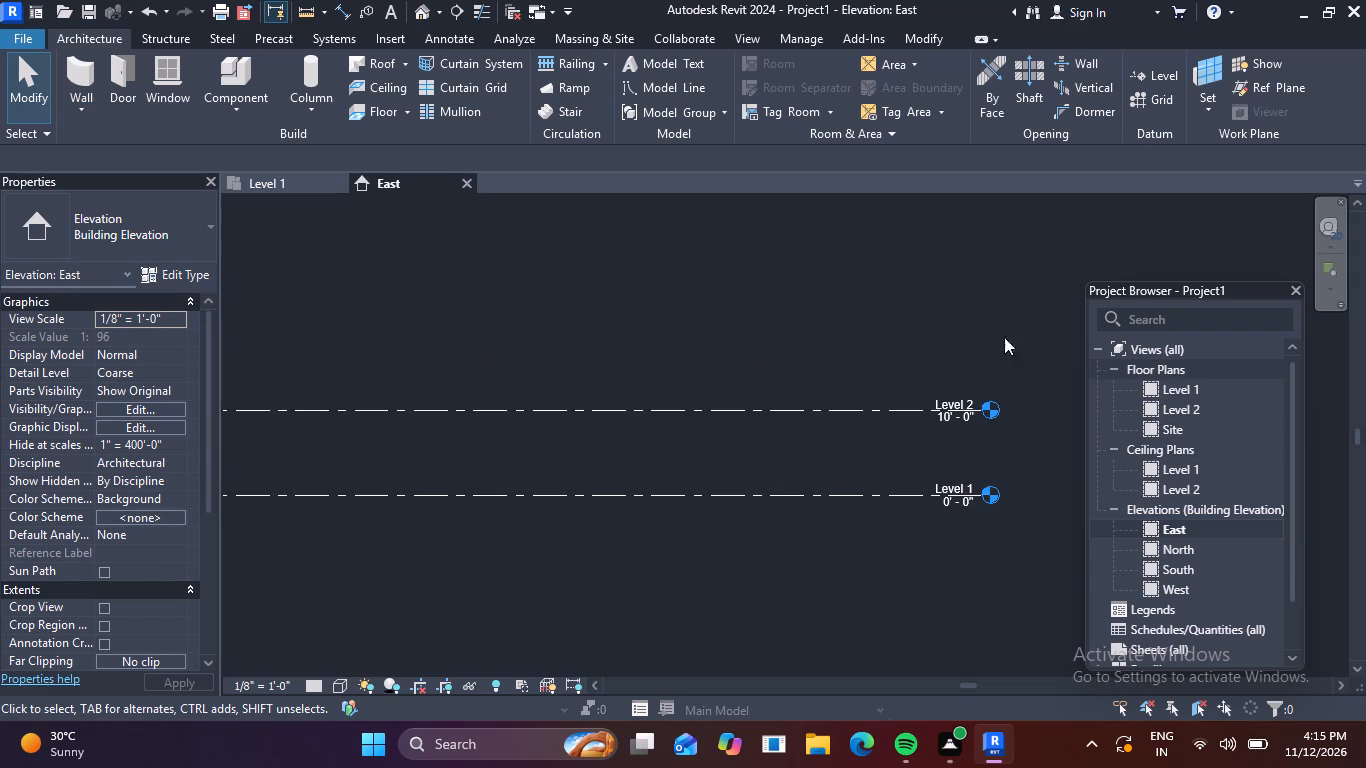
# Open the Level 1 floor plan.
pyautogui.doubleClick(1141, 384)
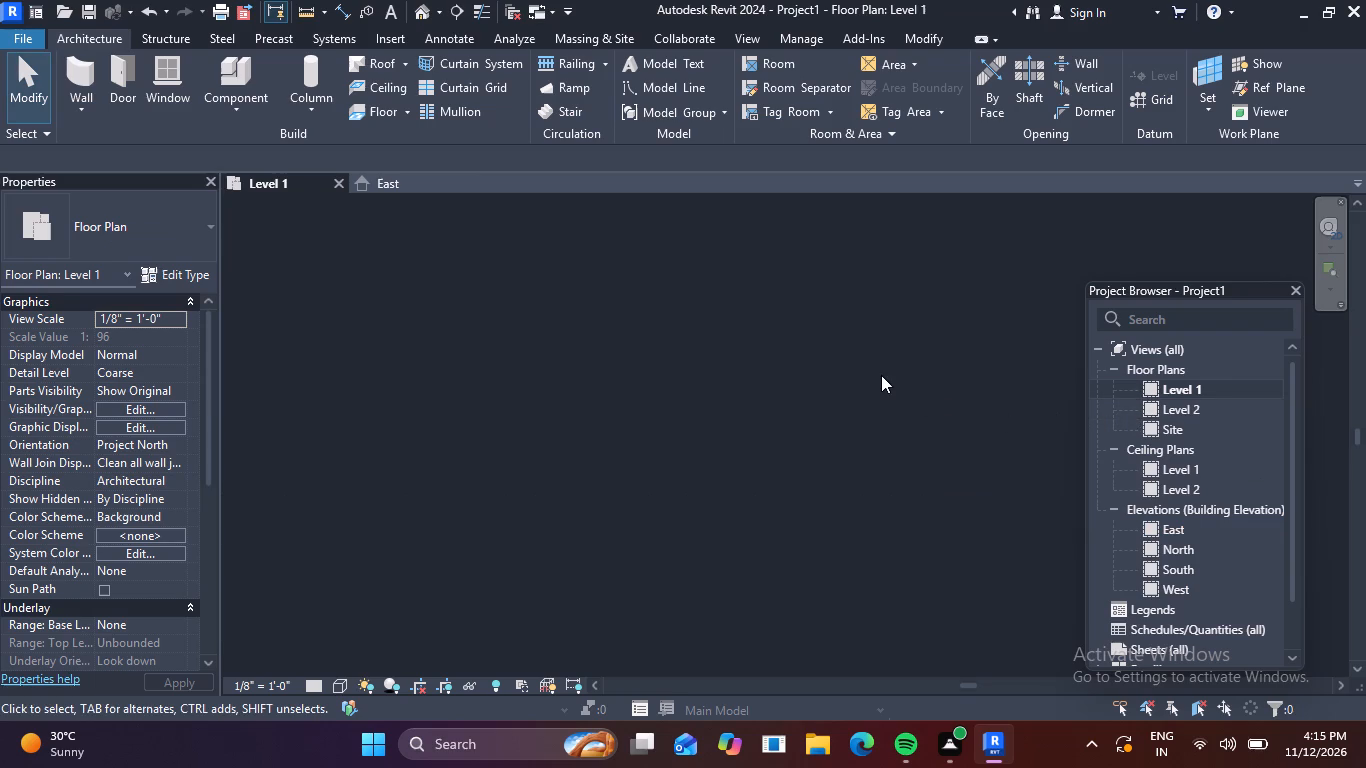
pyautogui.scroll(-5, 880, 375)
pyautogui.moveTo(828, 369); pyautogui.dragTo(499, 380, button='middle')
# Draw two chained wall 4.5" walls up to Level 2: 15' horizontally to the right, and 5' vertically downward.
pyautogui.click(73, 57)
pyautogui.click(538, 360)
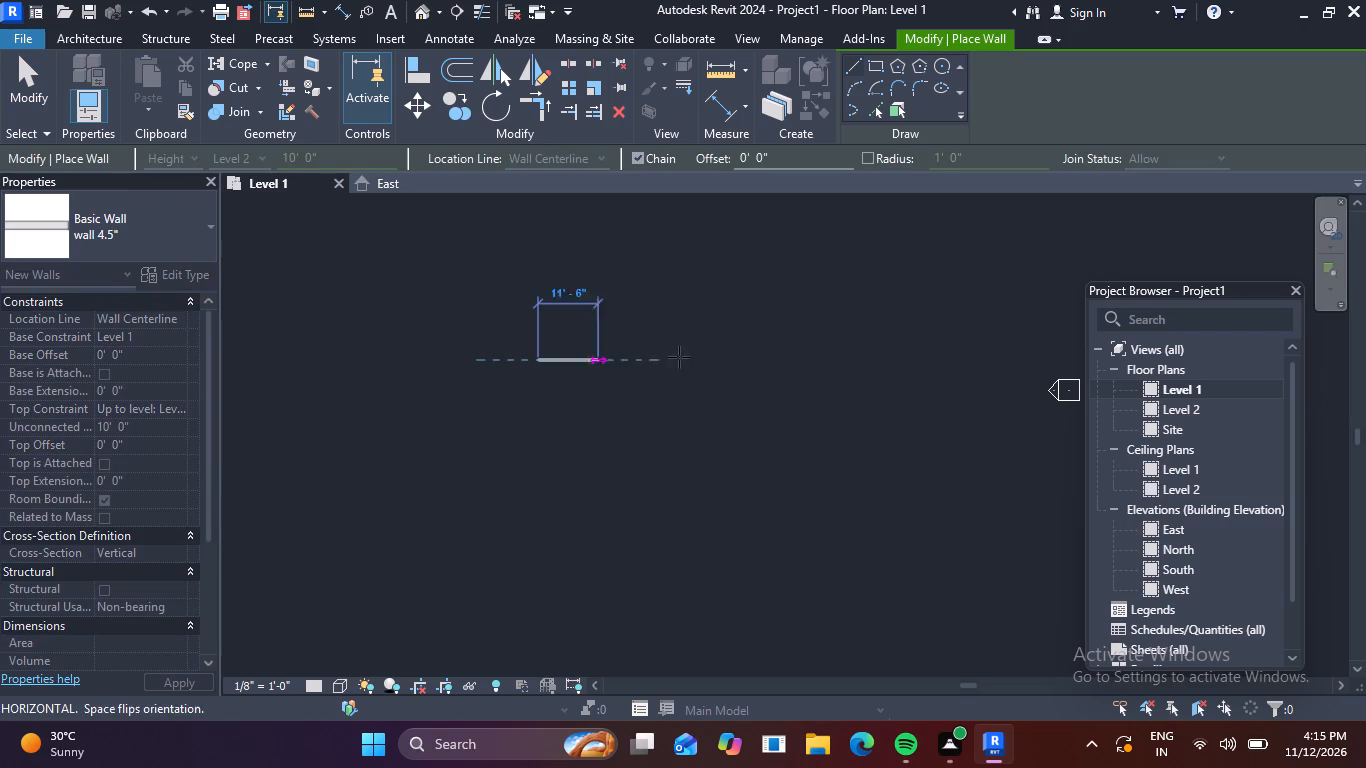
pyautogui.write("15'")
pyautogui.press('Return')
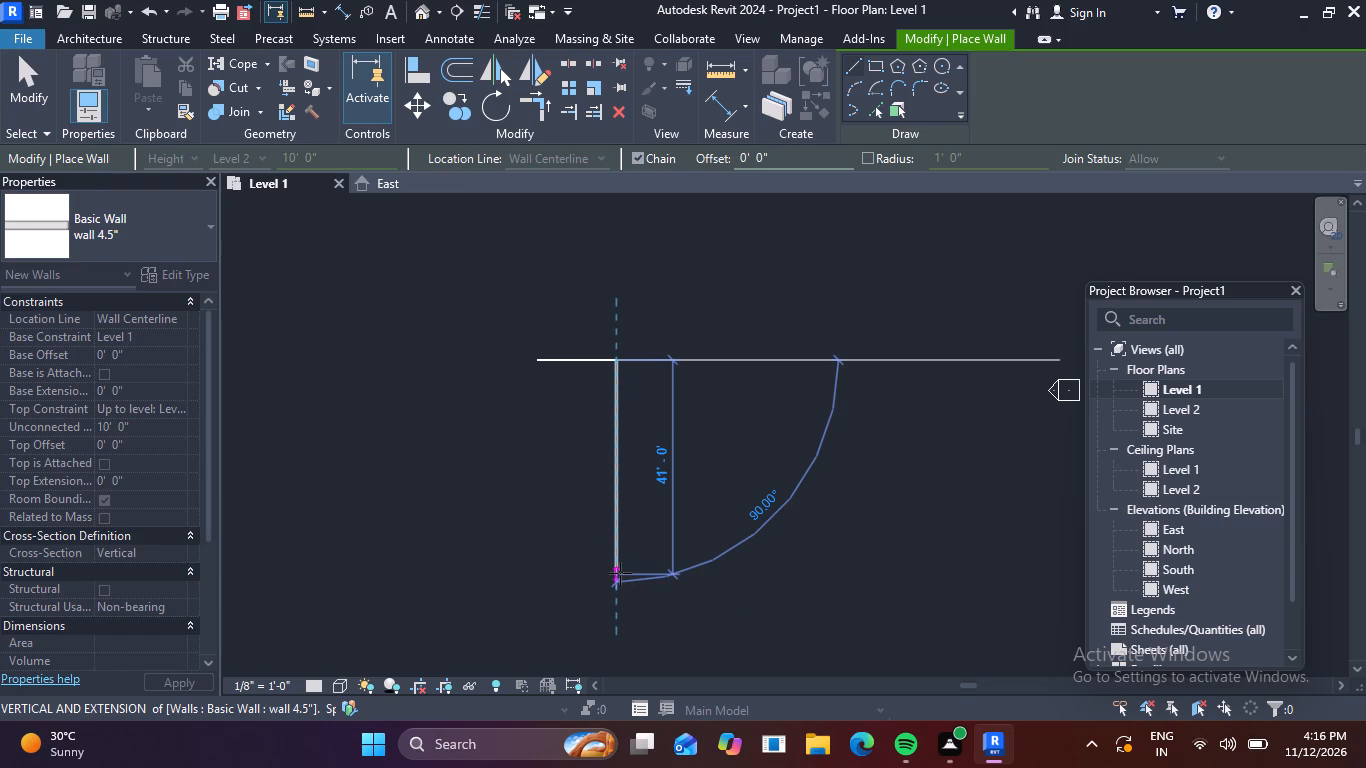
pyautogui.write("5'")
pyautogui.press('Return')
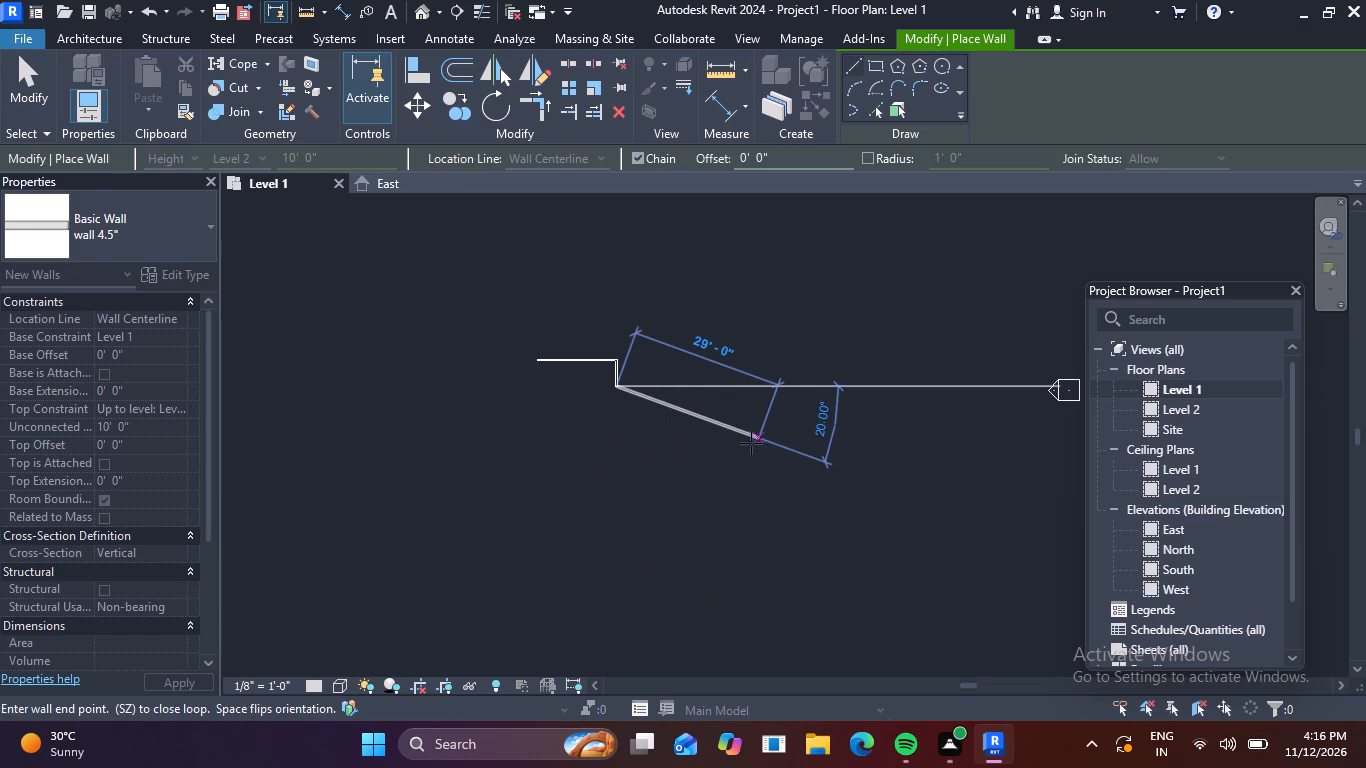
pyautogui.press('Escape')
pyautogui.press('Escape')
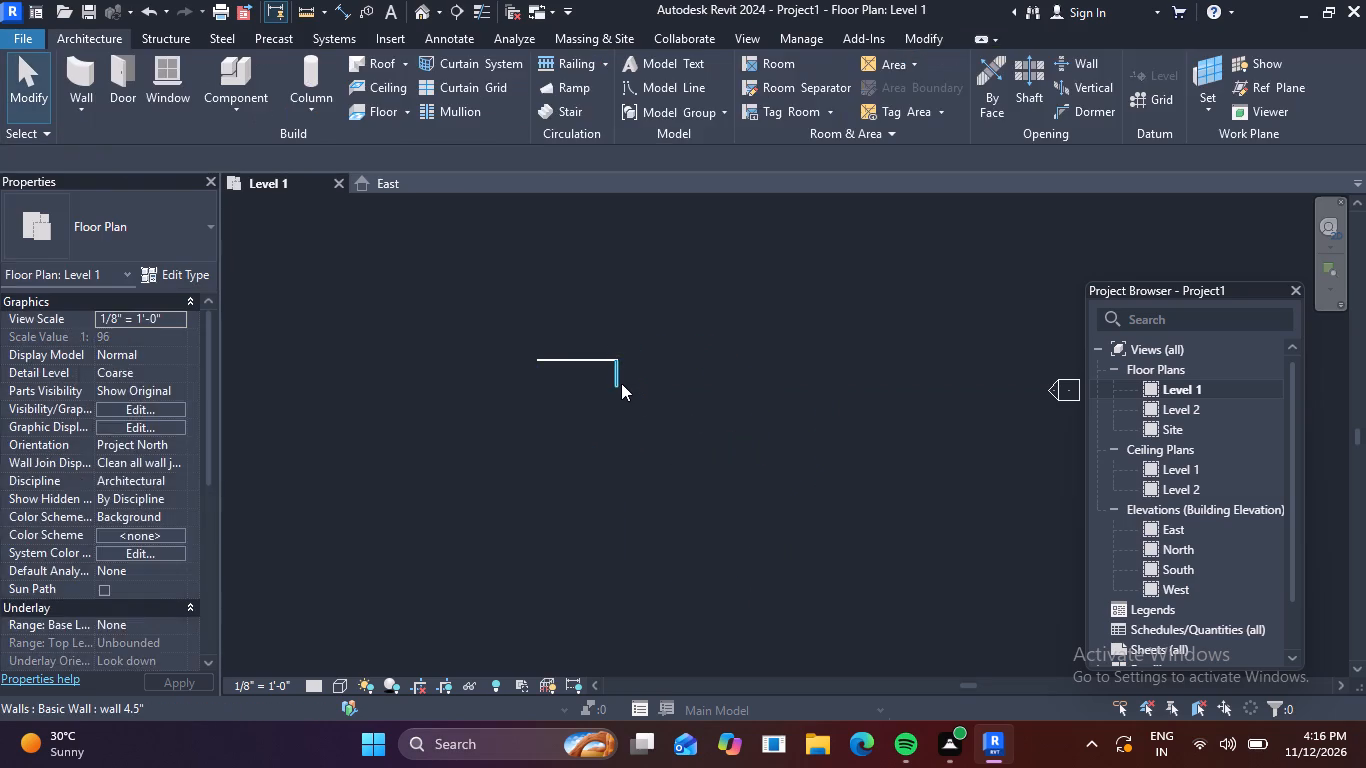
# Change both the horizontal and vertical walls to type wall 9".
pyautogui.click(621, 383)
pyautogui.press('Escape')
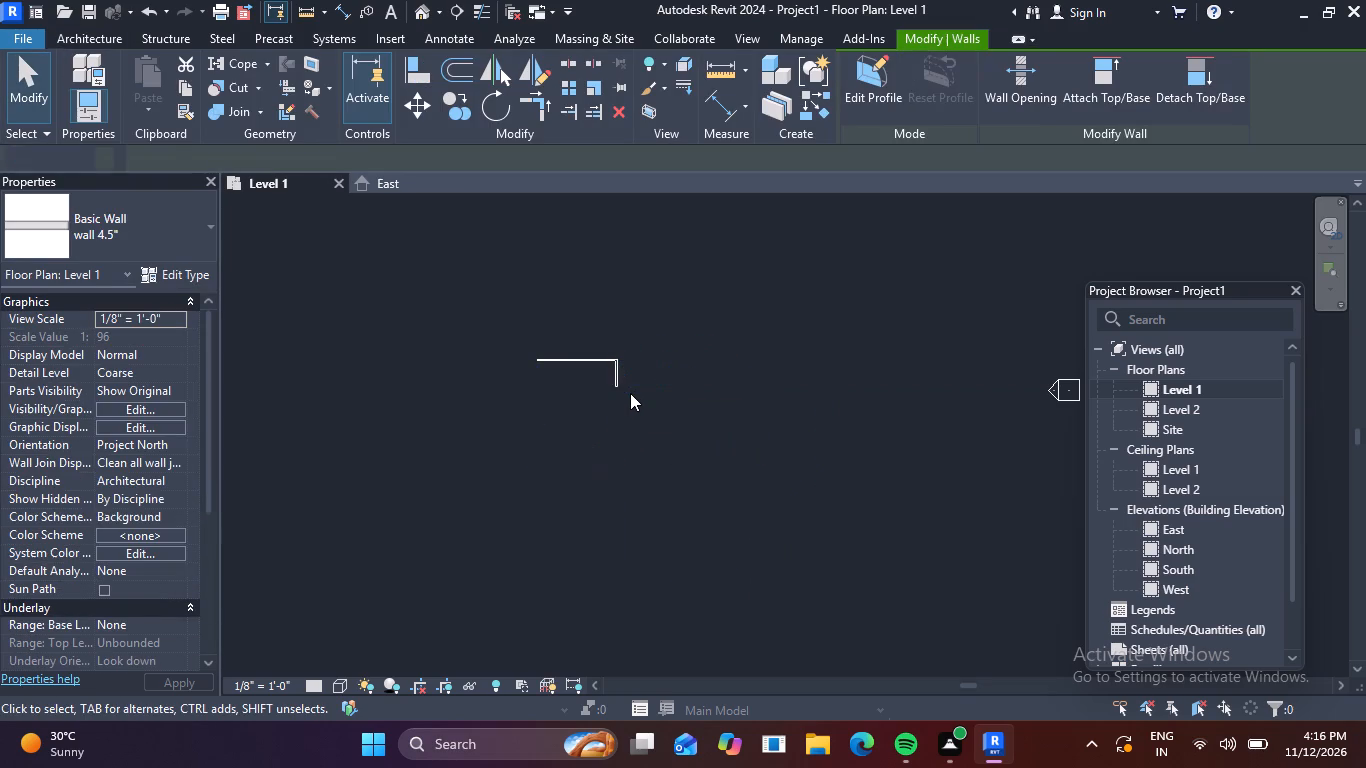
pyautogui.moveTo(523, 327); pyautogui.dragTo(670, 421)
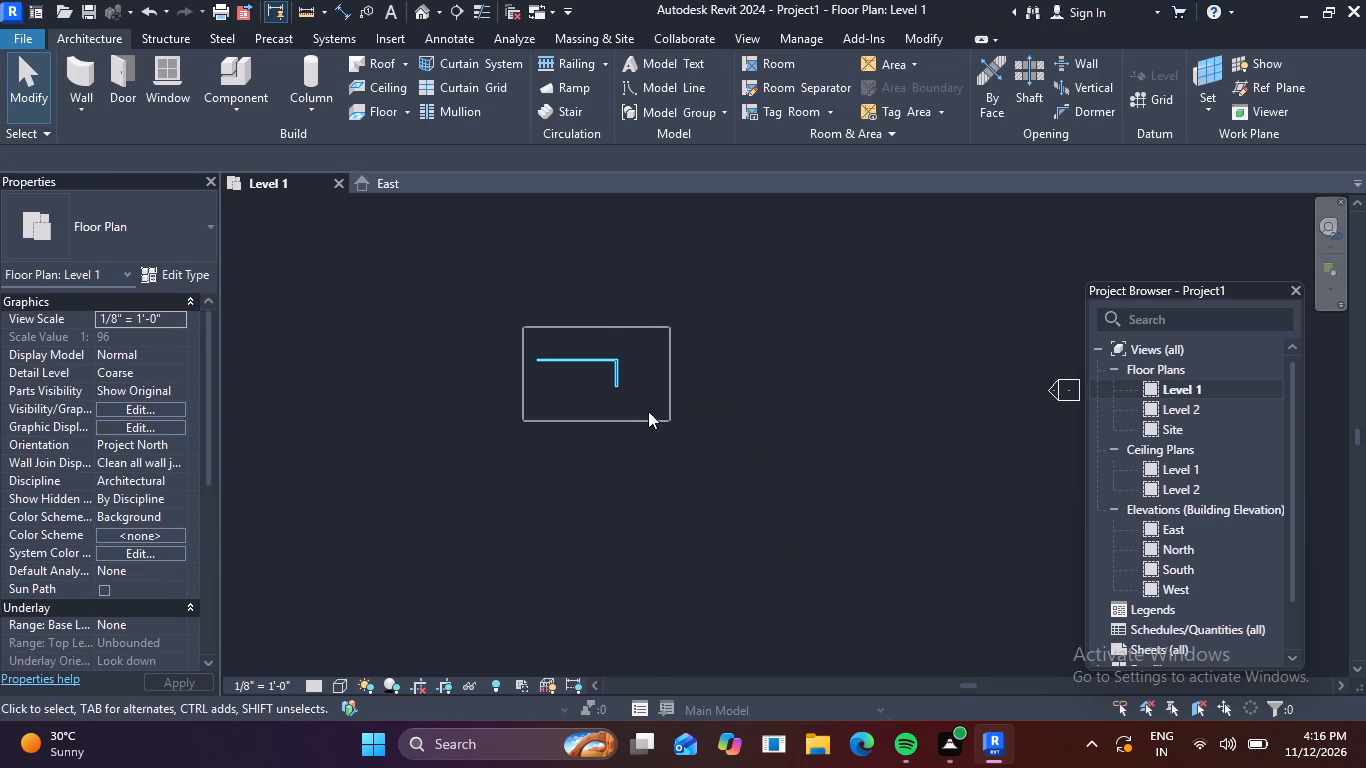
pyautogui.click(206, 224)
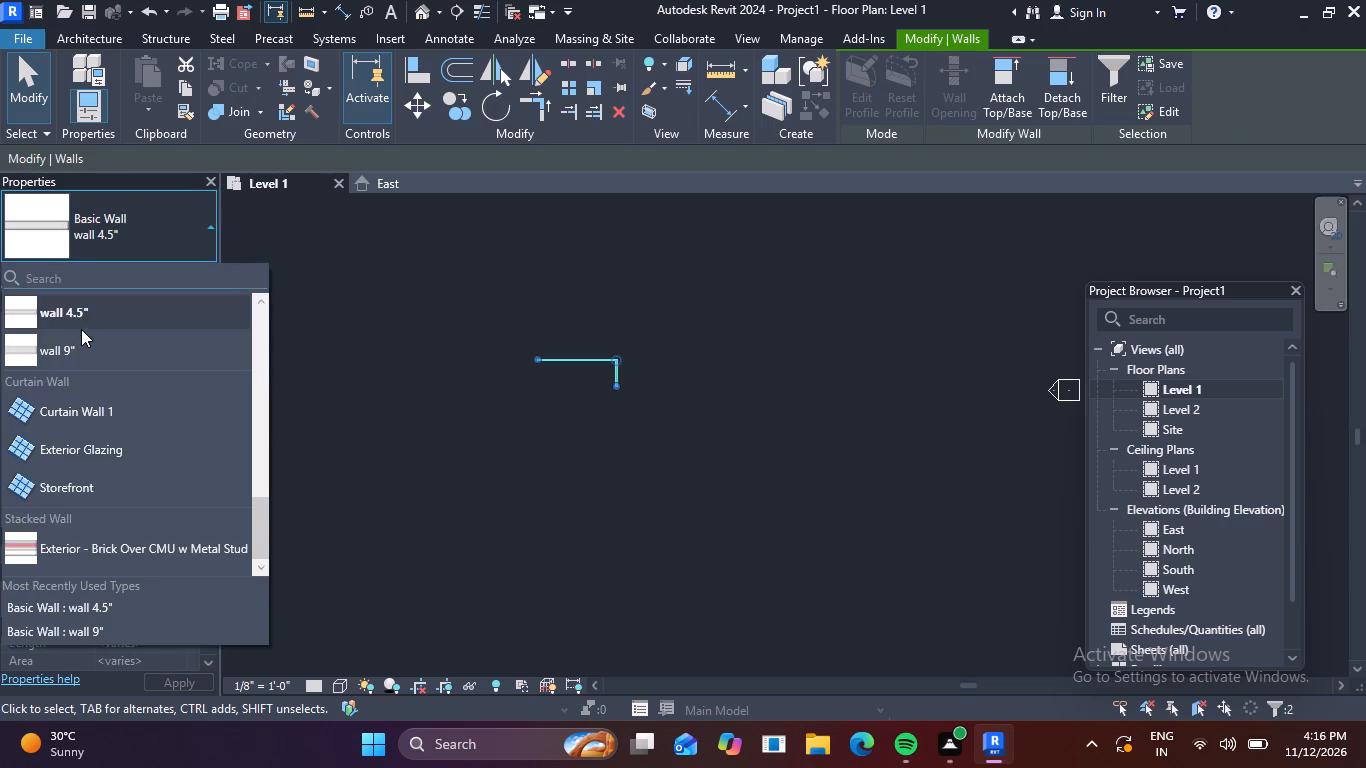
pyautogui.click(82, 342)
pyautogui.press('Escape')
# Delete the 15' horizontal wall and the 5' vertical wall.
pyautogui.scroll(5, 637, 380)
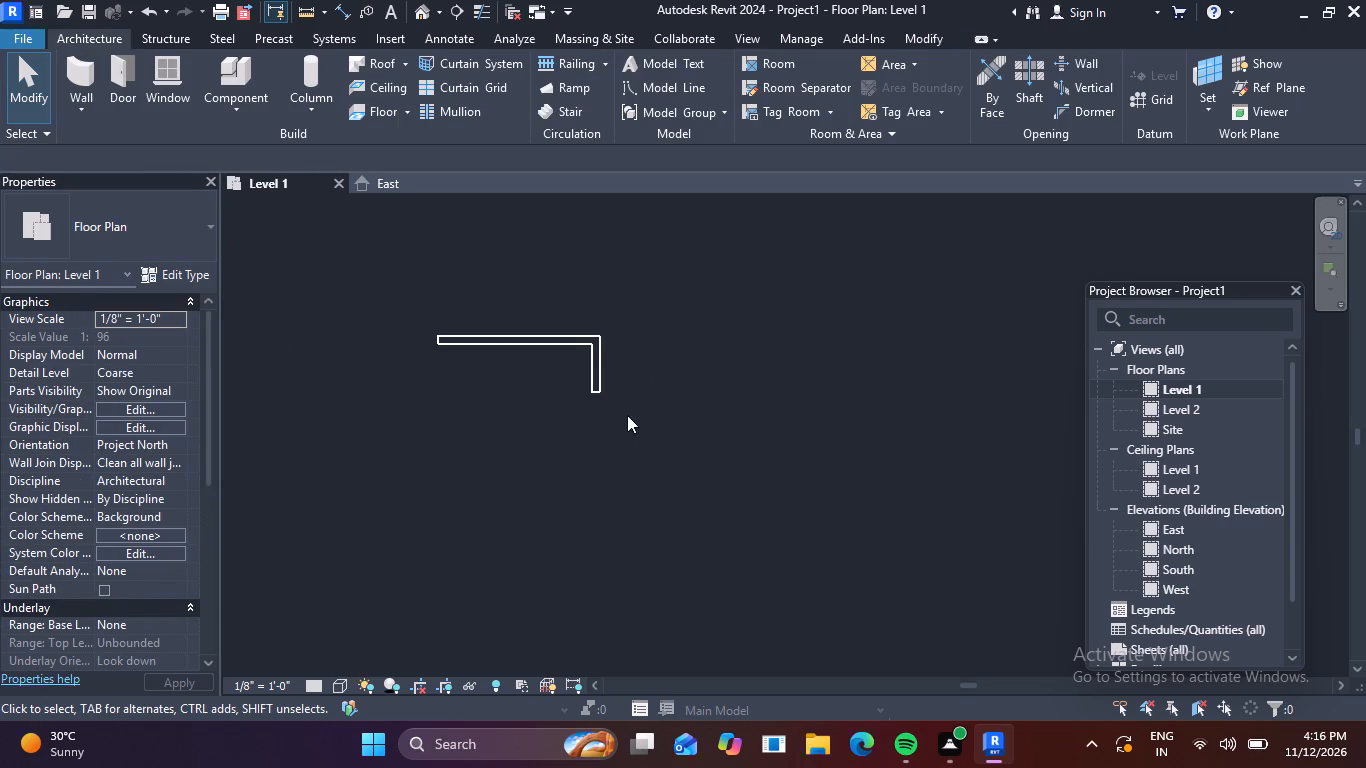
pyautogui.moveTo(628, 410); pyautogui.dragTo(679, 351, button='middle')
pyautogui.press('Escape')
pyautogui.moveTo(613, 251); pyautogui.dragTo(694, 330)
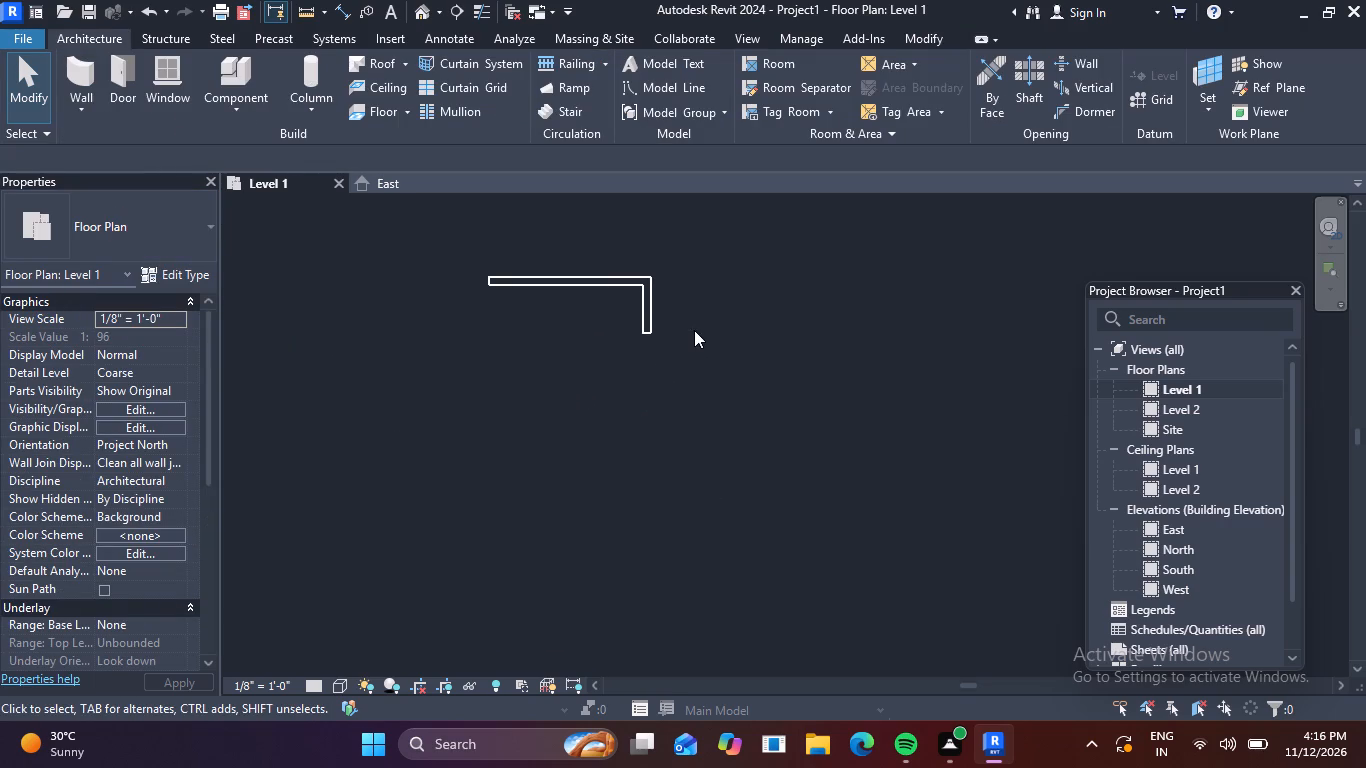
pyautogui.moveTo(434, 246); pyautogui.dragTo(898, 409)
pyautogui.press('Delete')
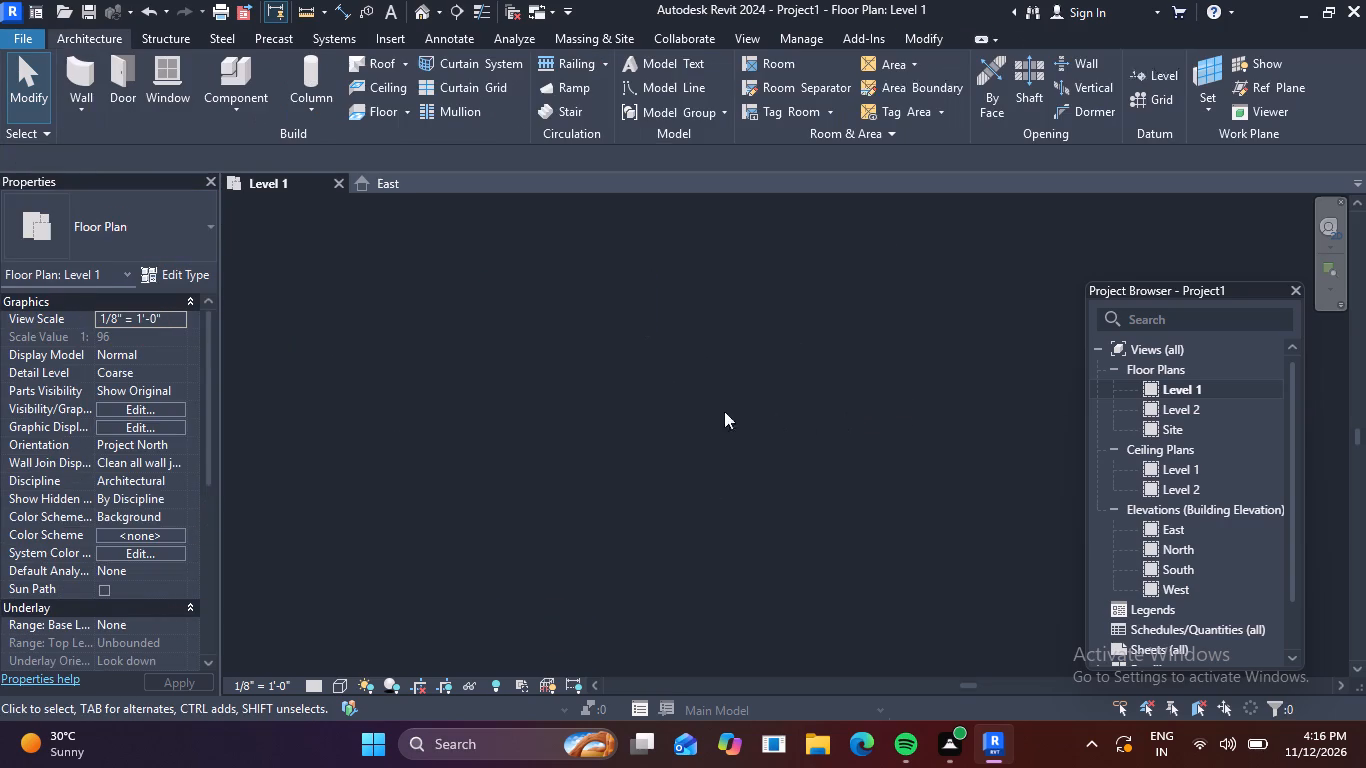
# Draw chained wall 9" walls with location line Finish Face: Interior: 15' horizontally to the right, and 5' downward.
pyautogui.click(91, 62)
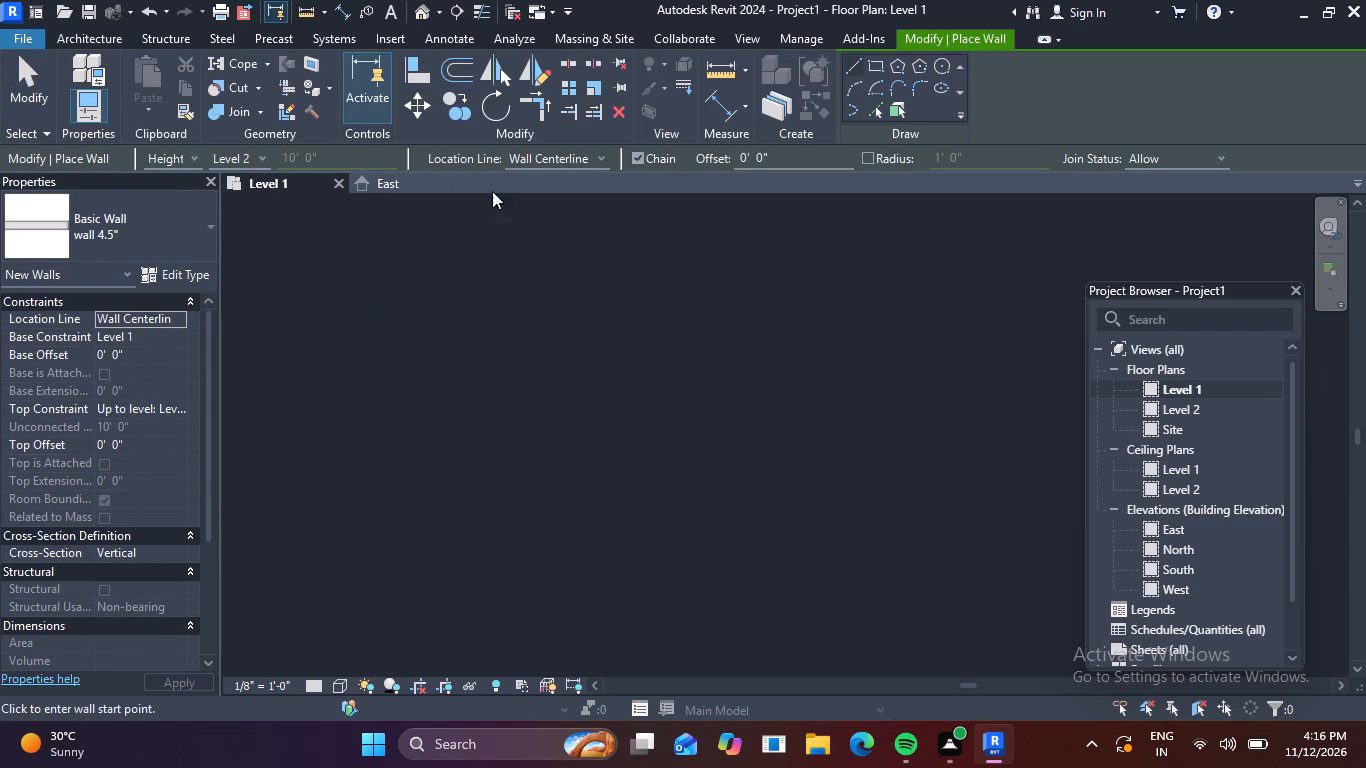
pyautogui.click(599, 160)
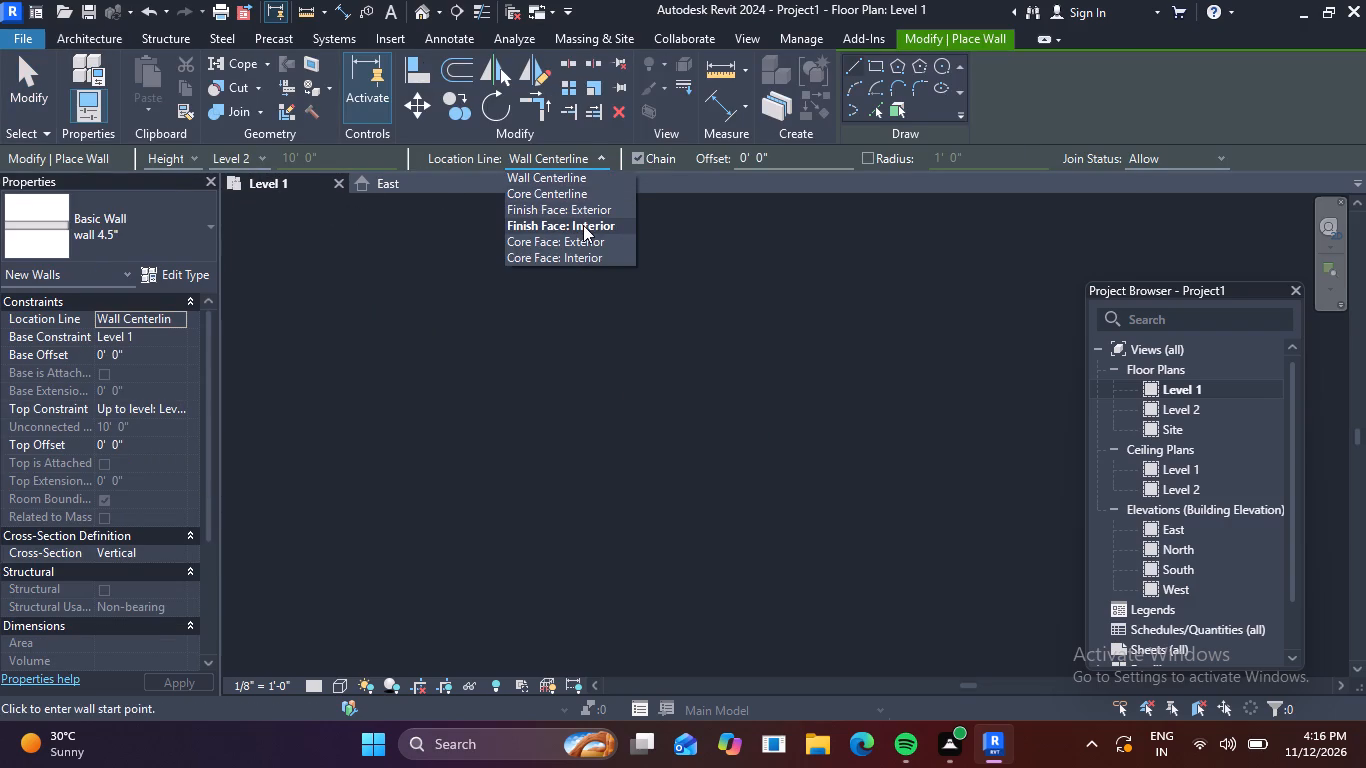
pyautogui.click(583, 225)
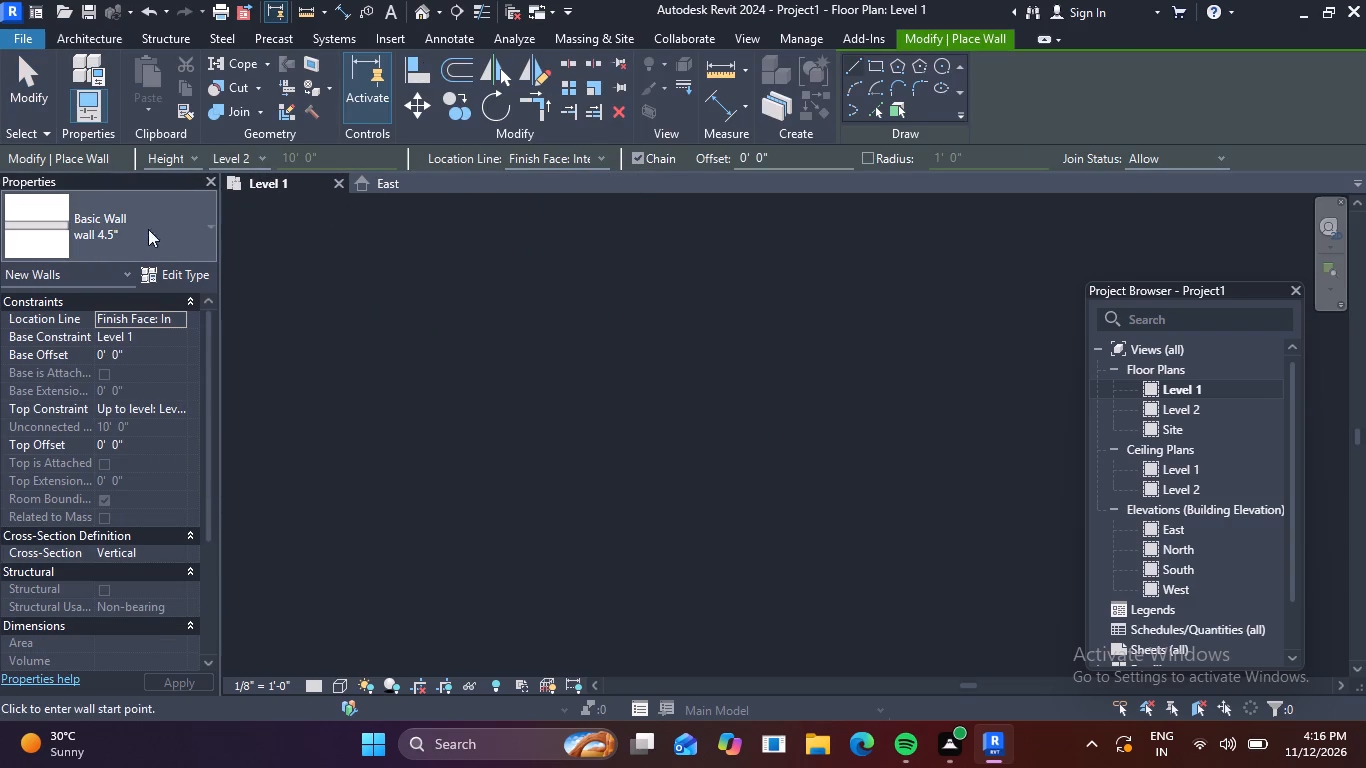
pyautogui.click(206, 229)
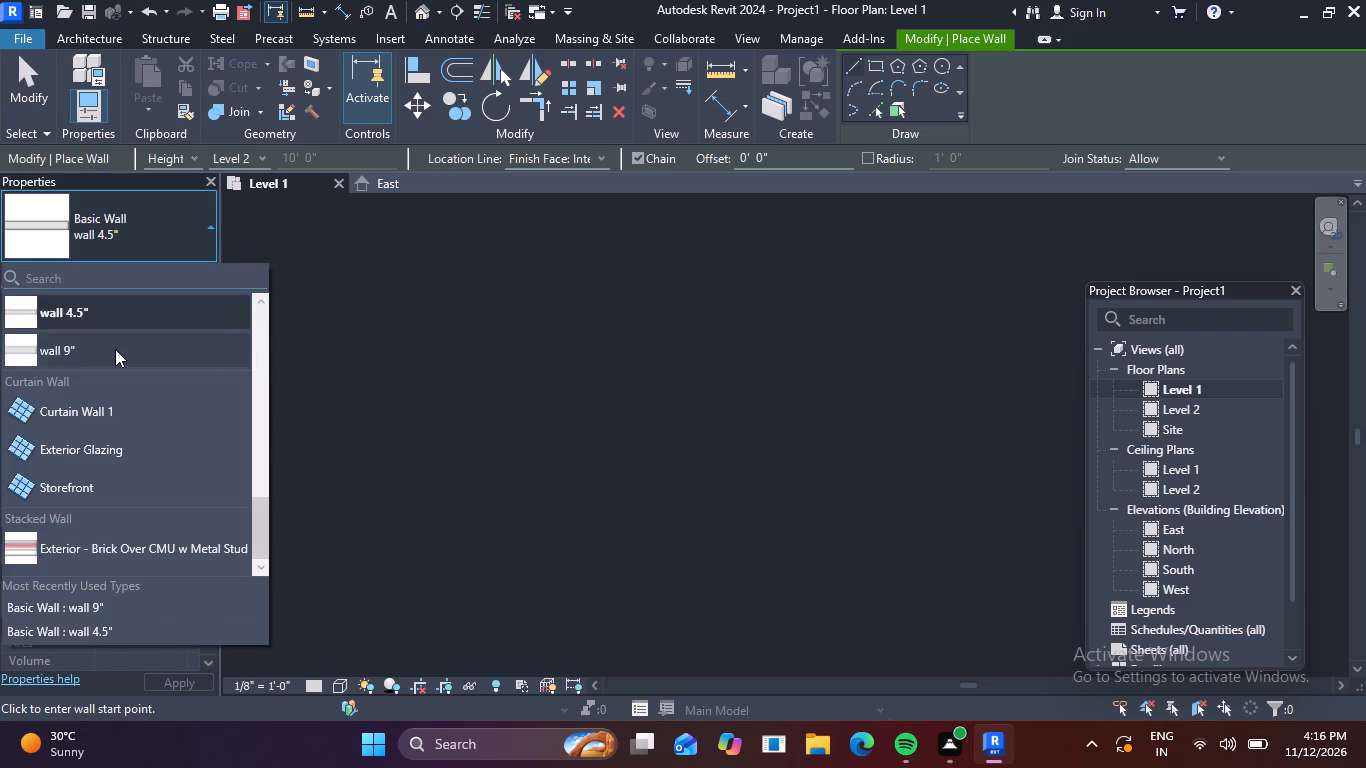
pyautogui.click(114, 351)
pyautogui.click(522, 289)
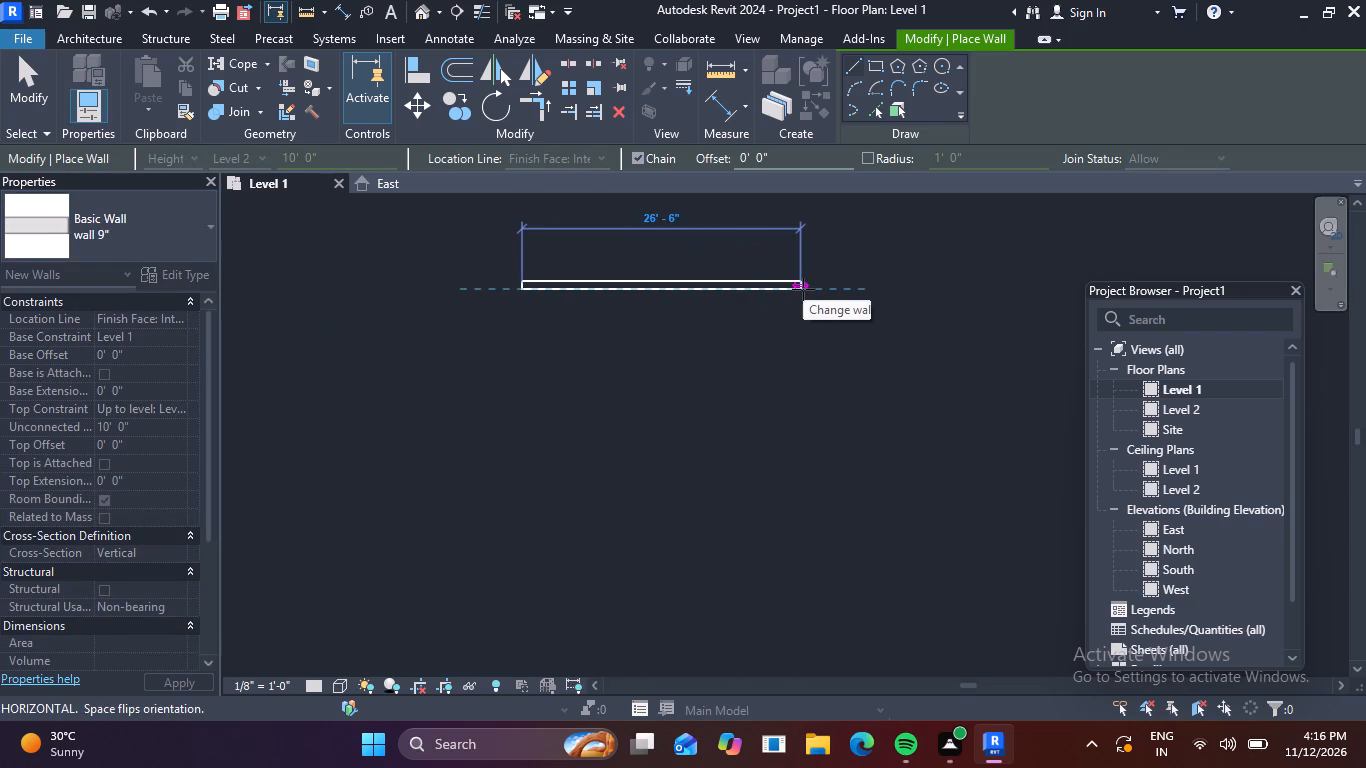
pyautogui.write("15'")
pyautogui.press('Return')
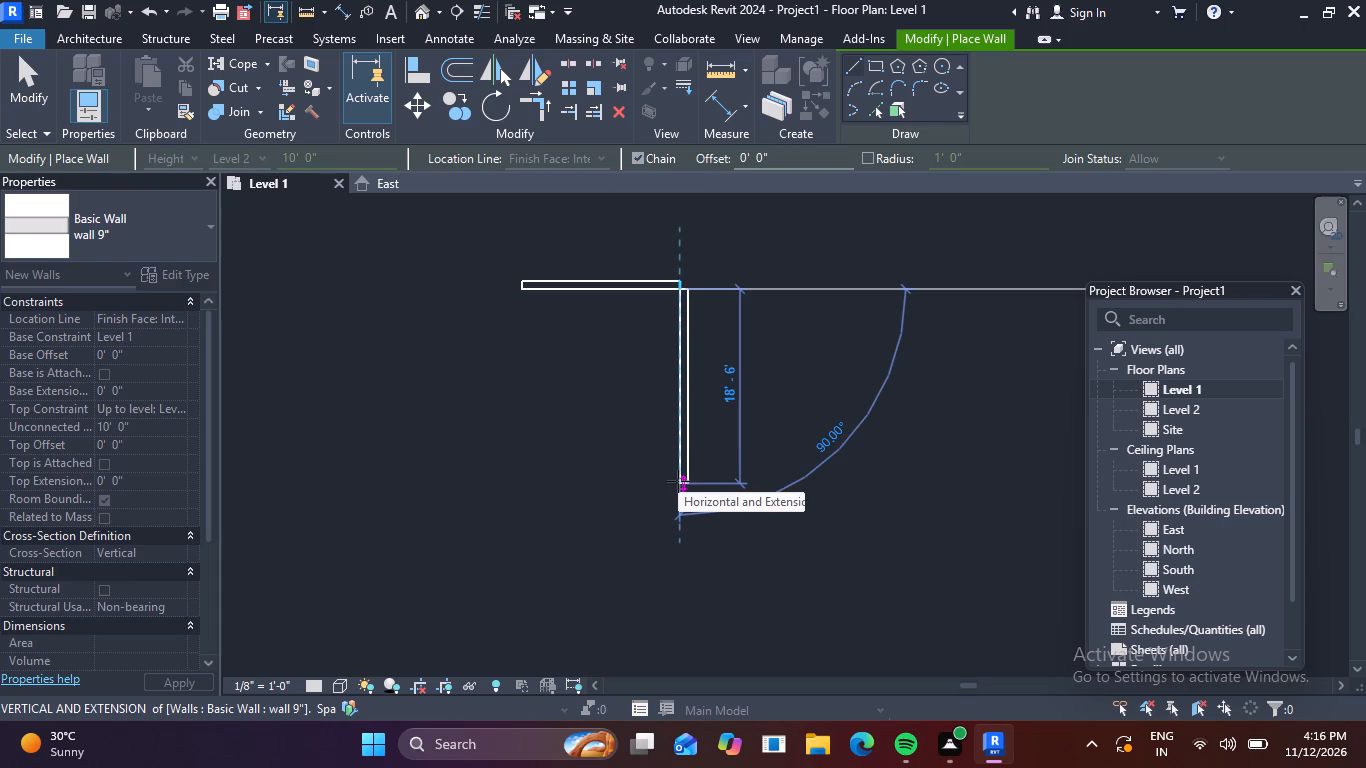
pyautogui.press('5')
pyautogui.press("'")
pyautogui.press('Return')
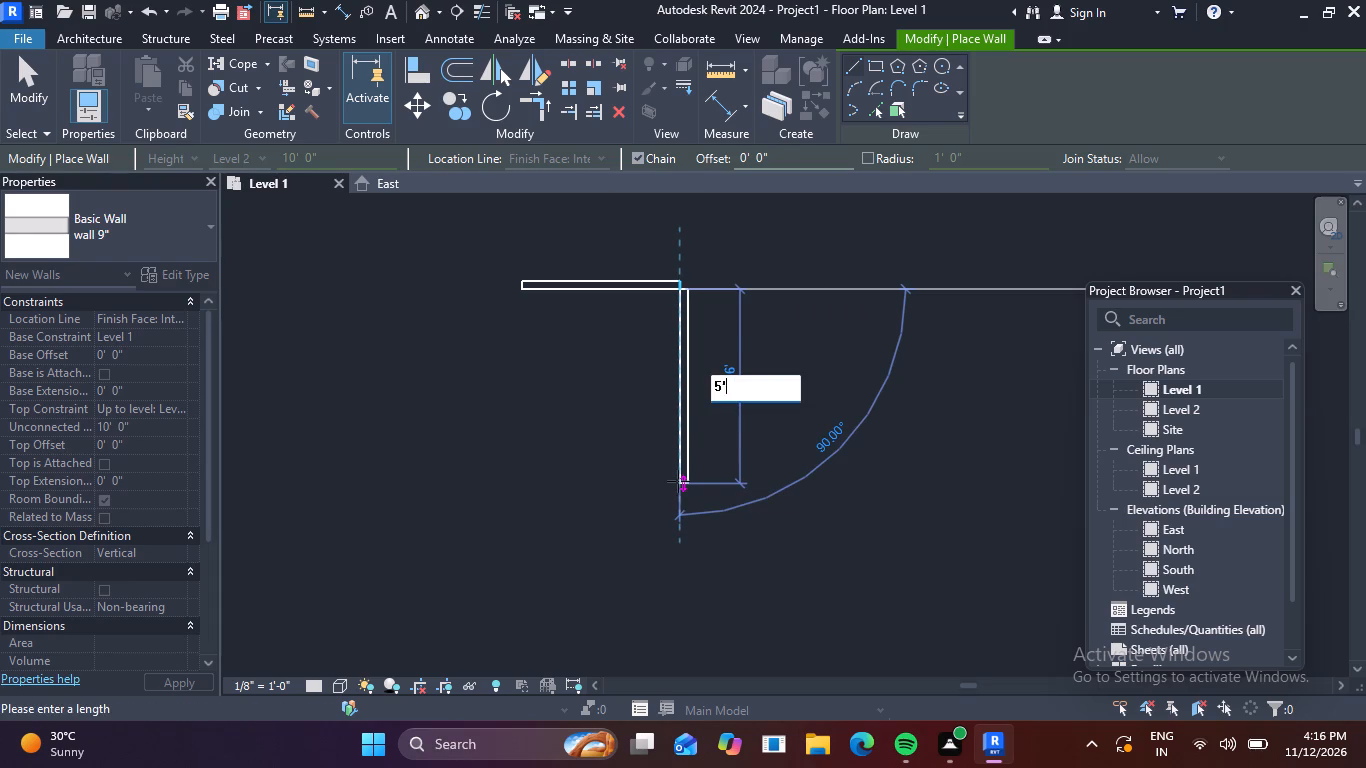
pyautogui.press('Escape')
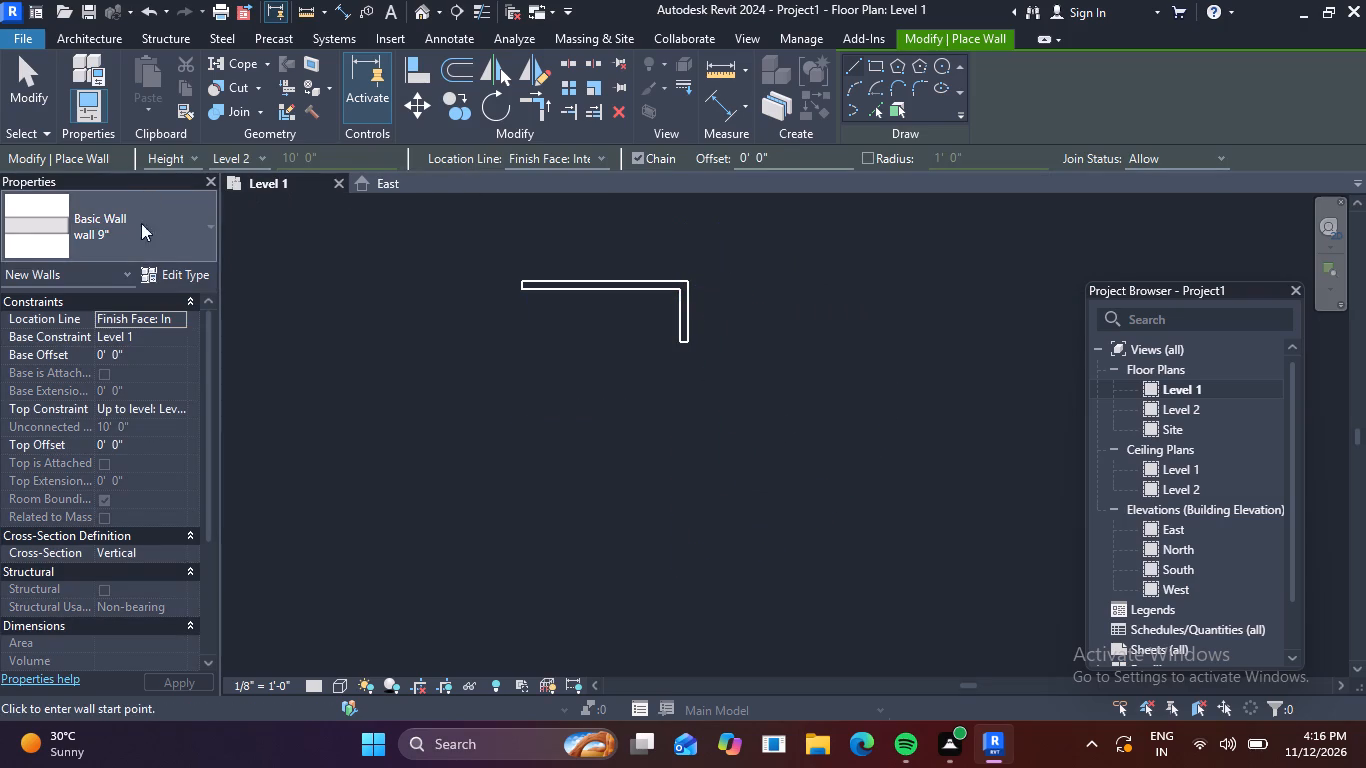
# Draw a 15' wall 4.5" horizontally to the left from the lower inner end of the 5' vertical wall.
pyautogui.click(204, 233)
pyautogui.click(102, 304)
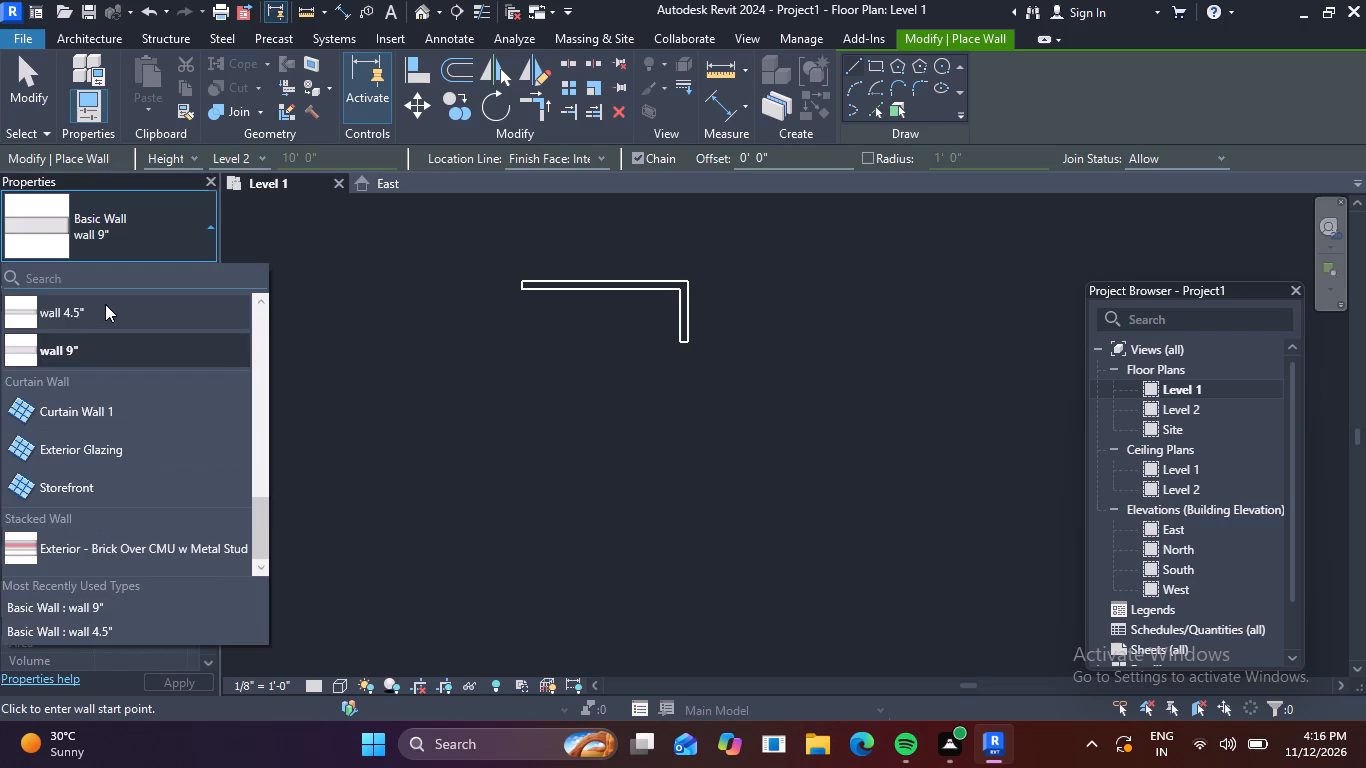
pyautogui.click(676, 345)
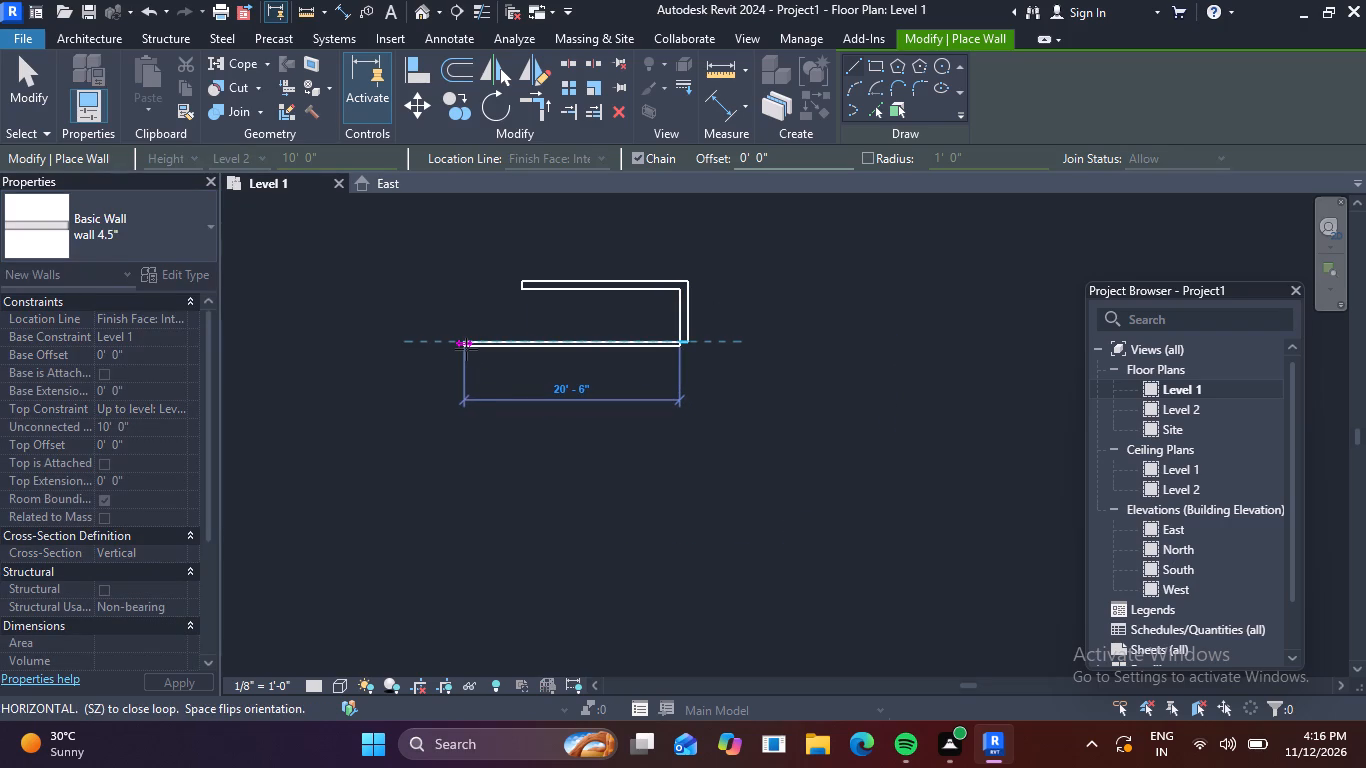
pyautogui.press('1')
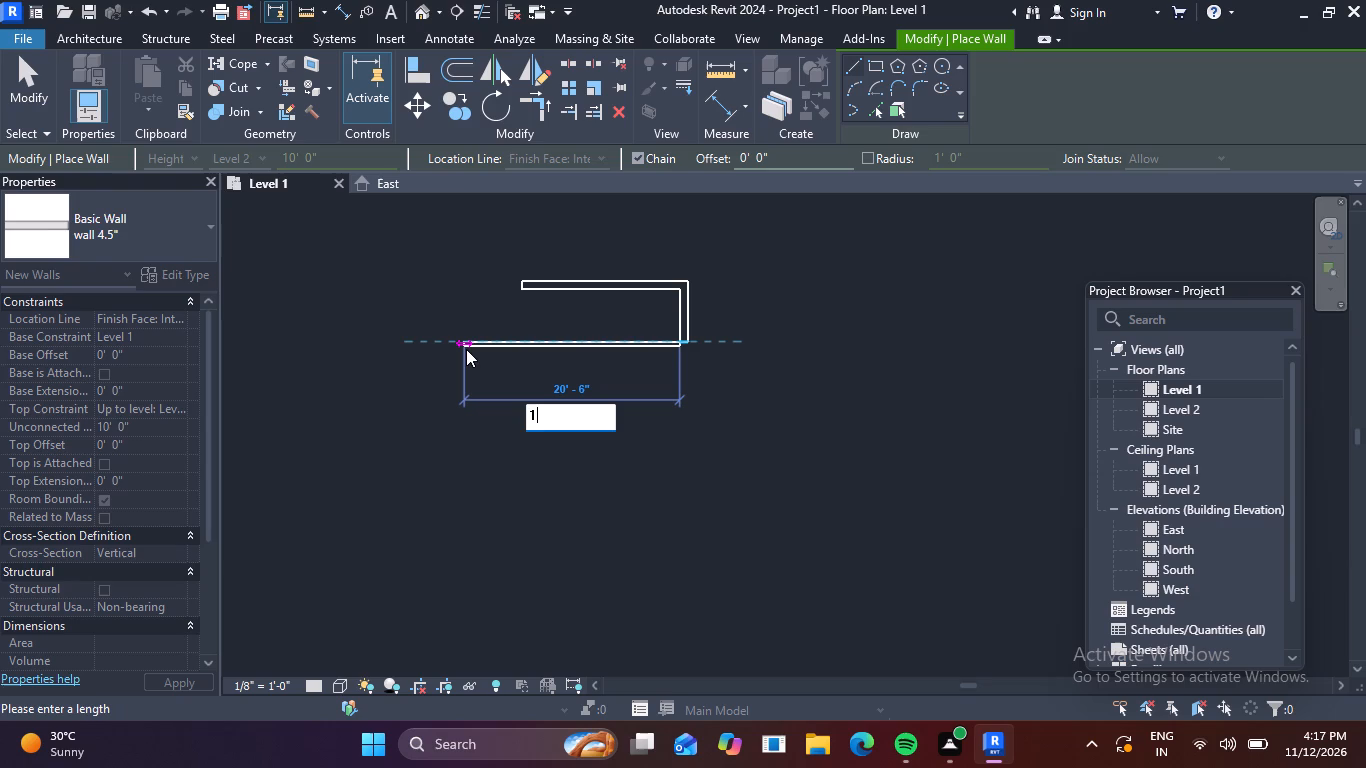
pyautogui.write('15')
pyautogui.press('BackSpace')
pyautogui.press('BackSpace')
pyautogui.write("5'")
pyautogui.press('Return')
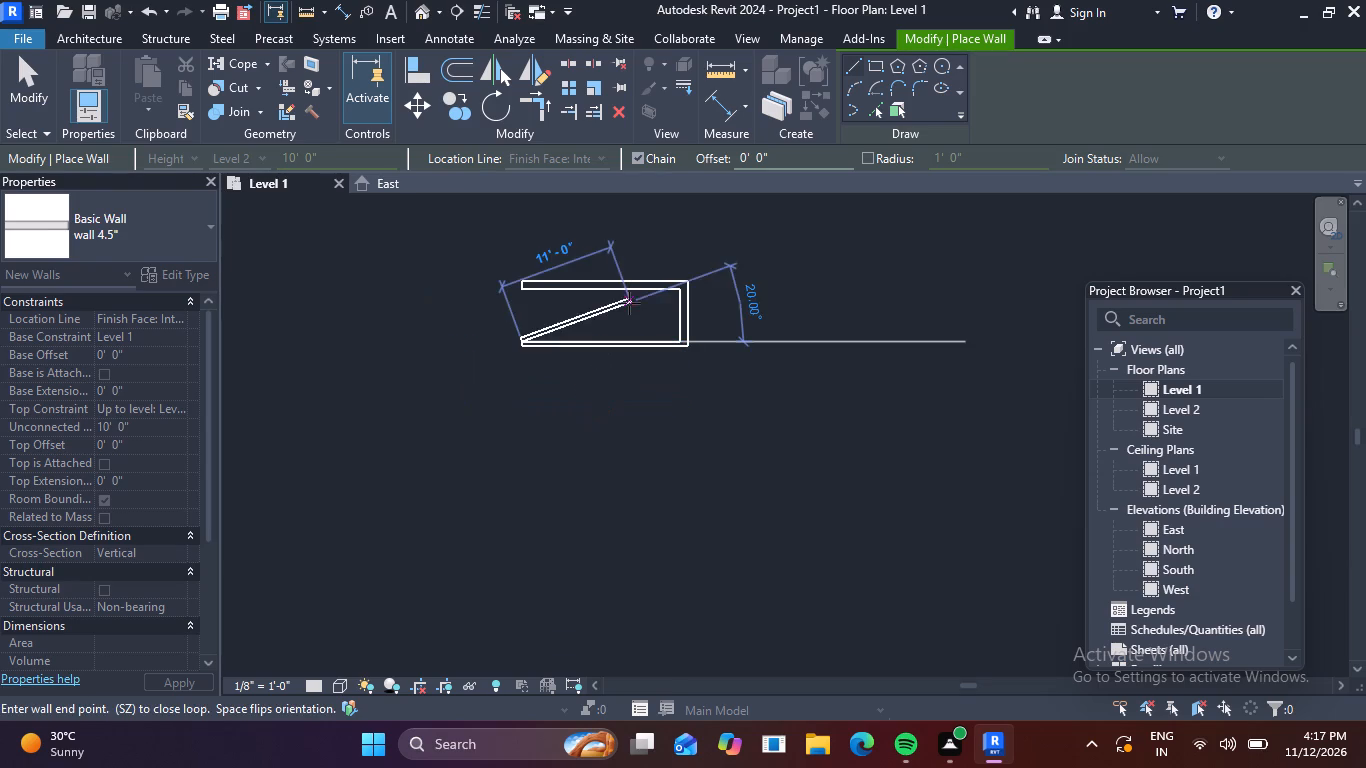
pyautogui.press('Escape')
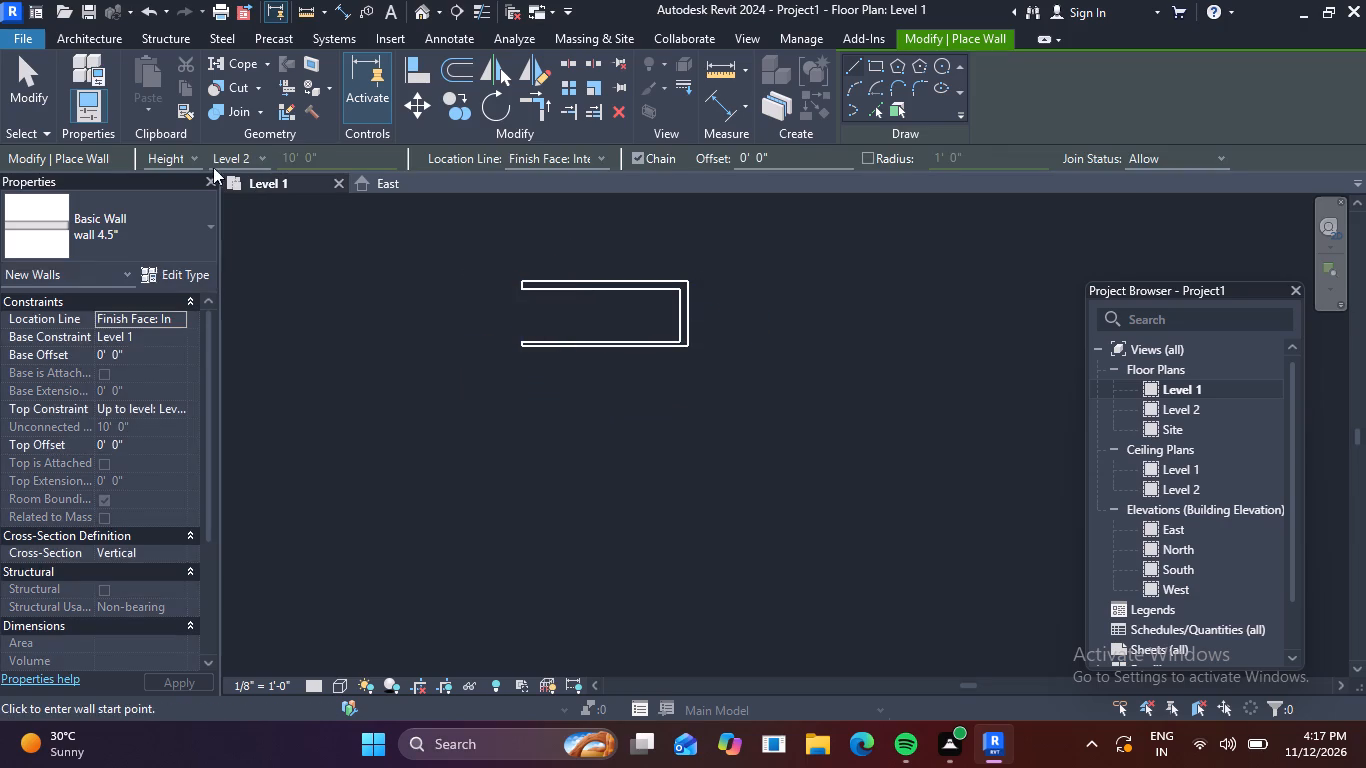
pyautogui.press('Escape')
# Close the room's left side with a vertical wall similar to the top 9" wall, flipped so its thickness lies outside.
pyautogui.click(592, 287)
pyautogui.write('cs')
pyautogui.click(519, 293)
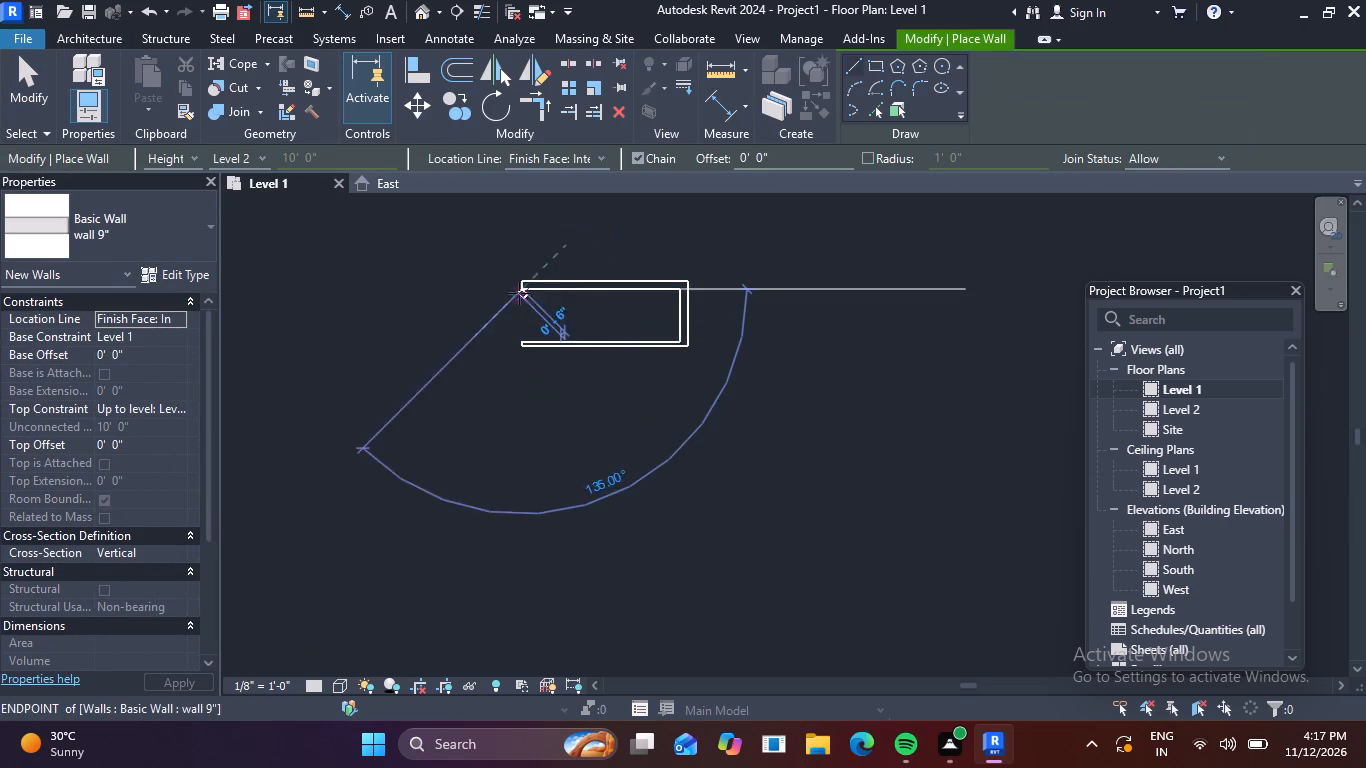
pyautogui.press('space')
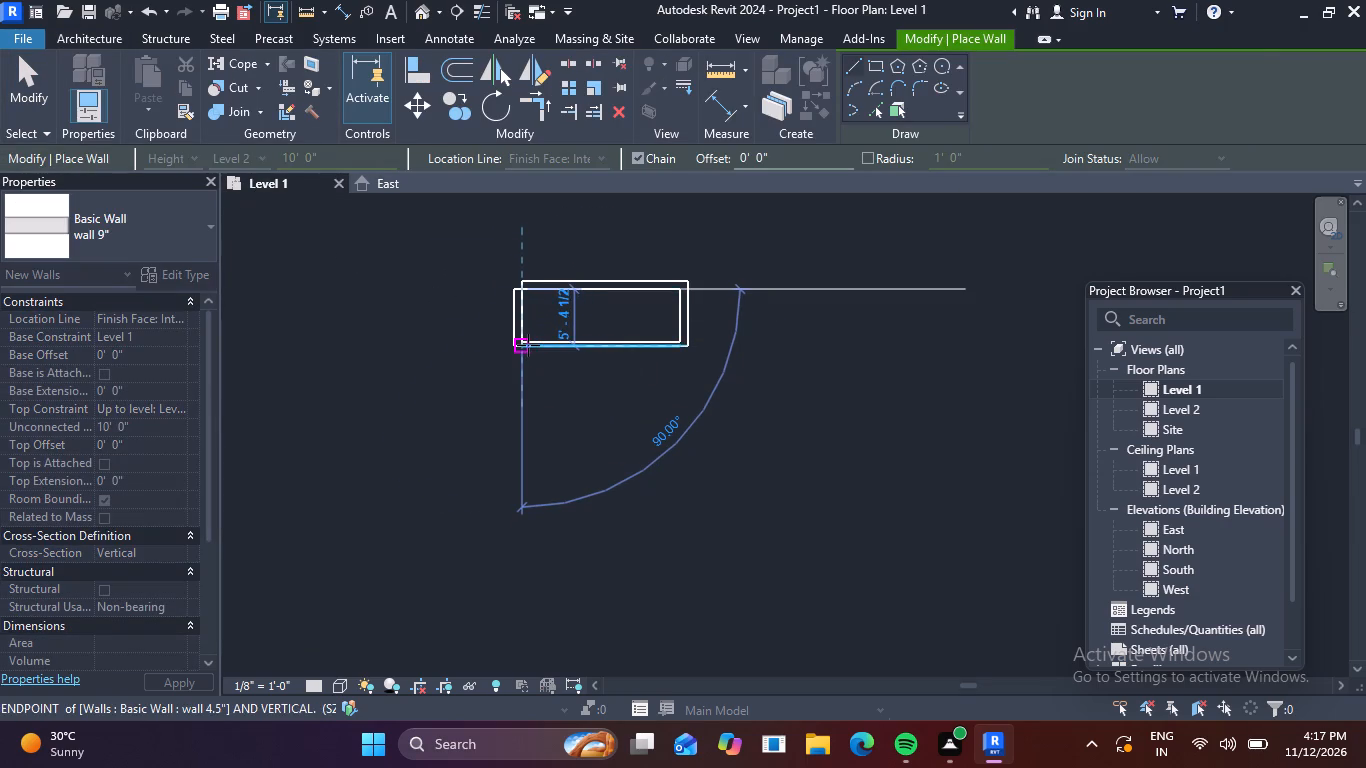
pyautogui.scroll(4, 524, 357)
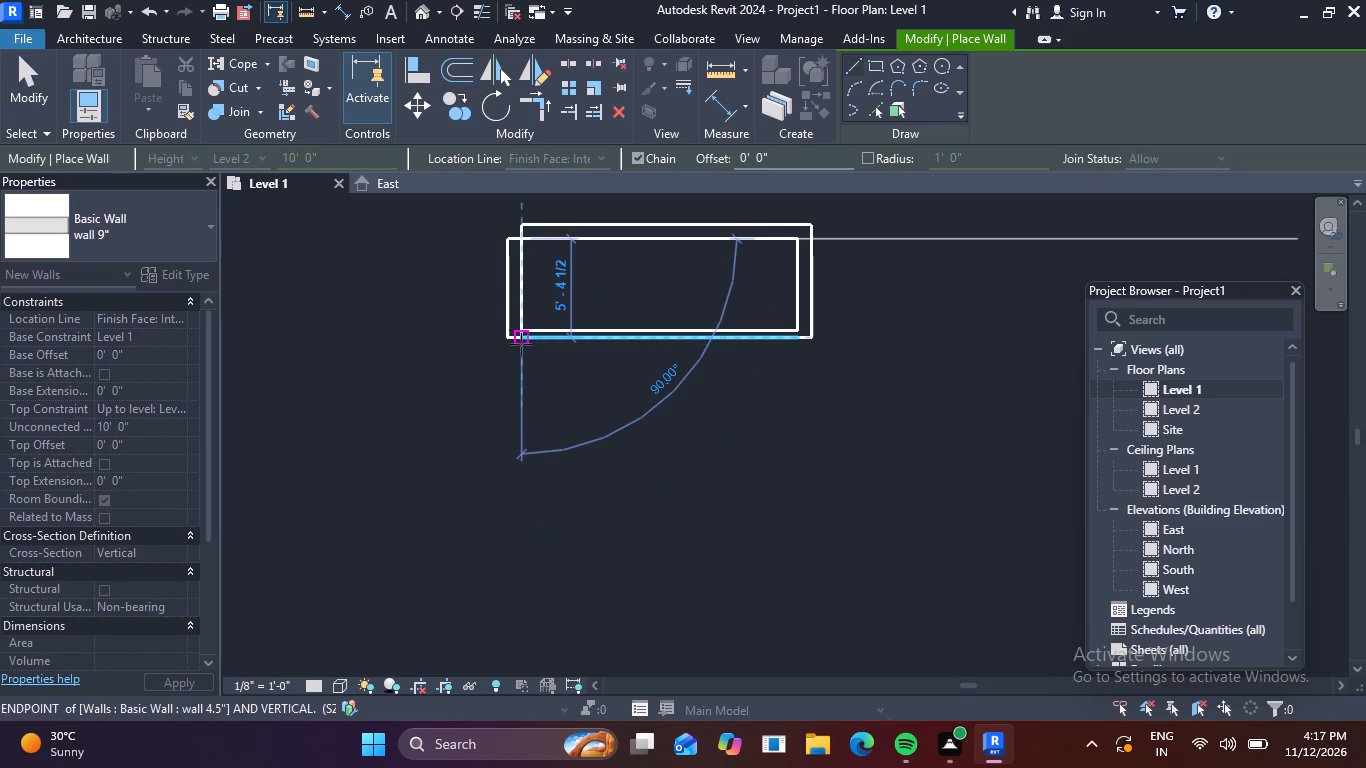
pyautogui.click(521, 344)
pyautogui.press('Escape')
# Draw a 12' wall 9" vertically downward from the room's lower-right inner corner, continuing the right side wall.
pyautogui.scroll(-4, 528, 405)
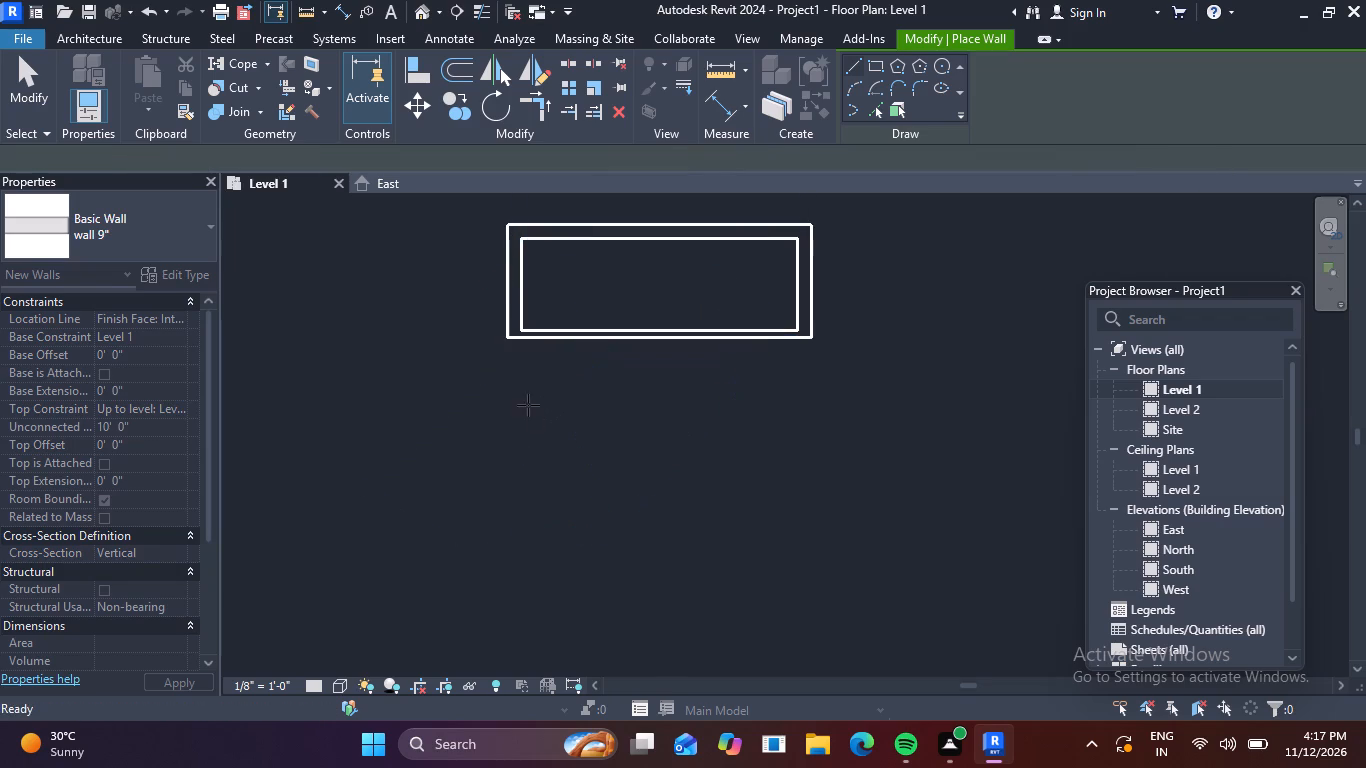
pyautogui.moveTo(763, 405); pyautogui.dragTo(717, 344, button='middle')
pyautogui.scroll(4, 644, 328)
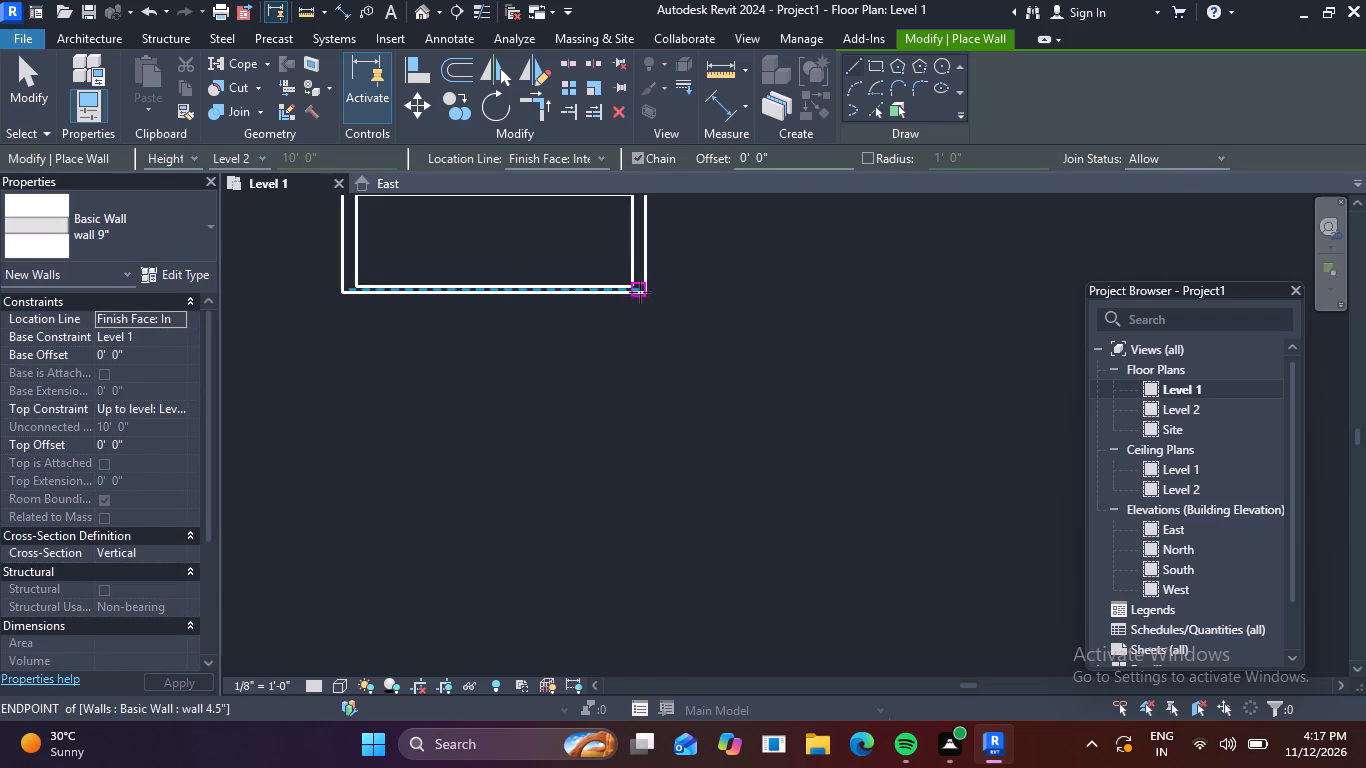
pyautogui.click(634, 293)
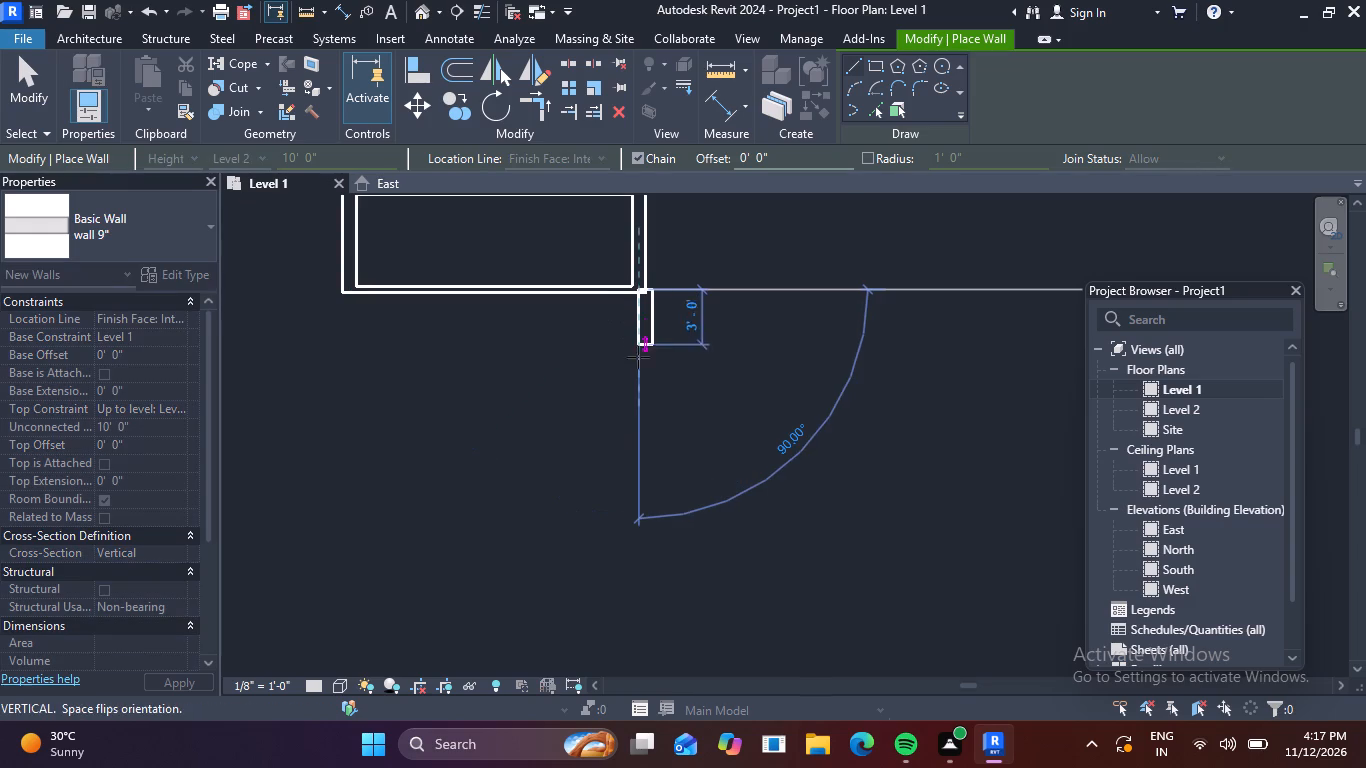
pyautogui.press('Escape')
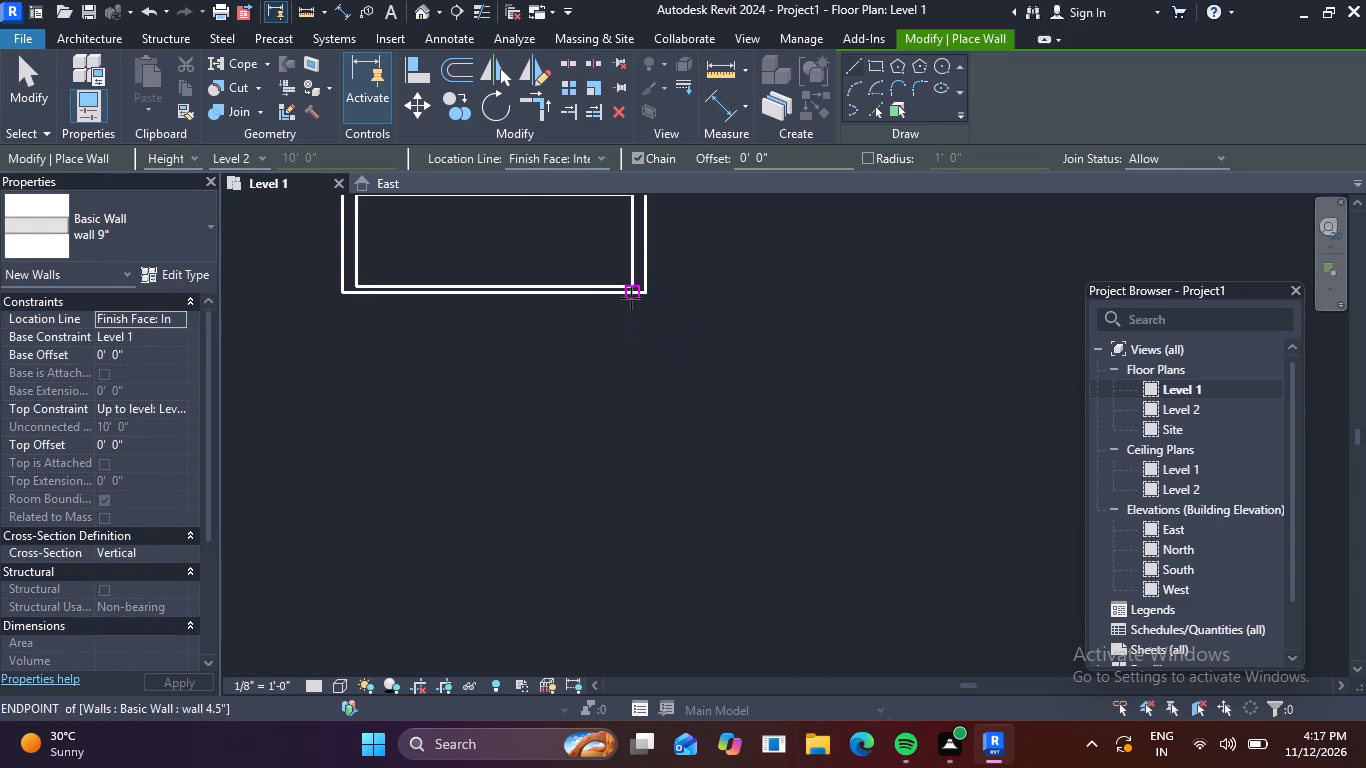
pyautogui.click(631, 298)
pyautogui.moveTo(641, 462); pyautogui.dragTo(679, 458, button='middle')
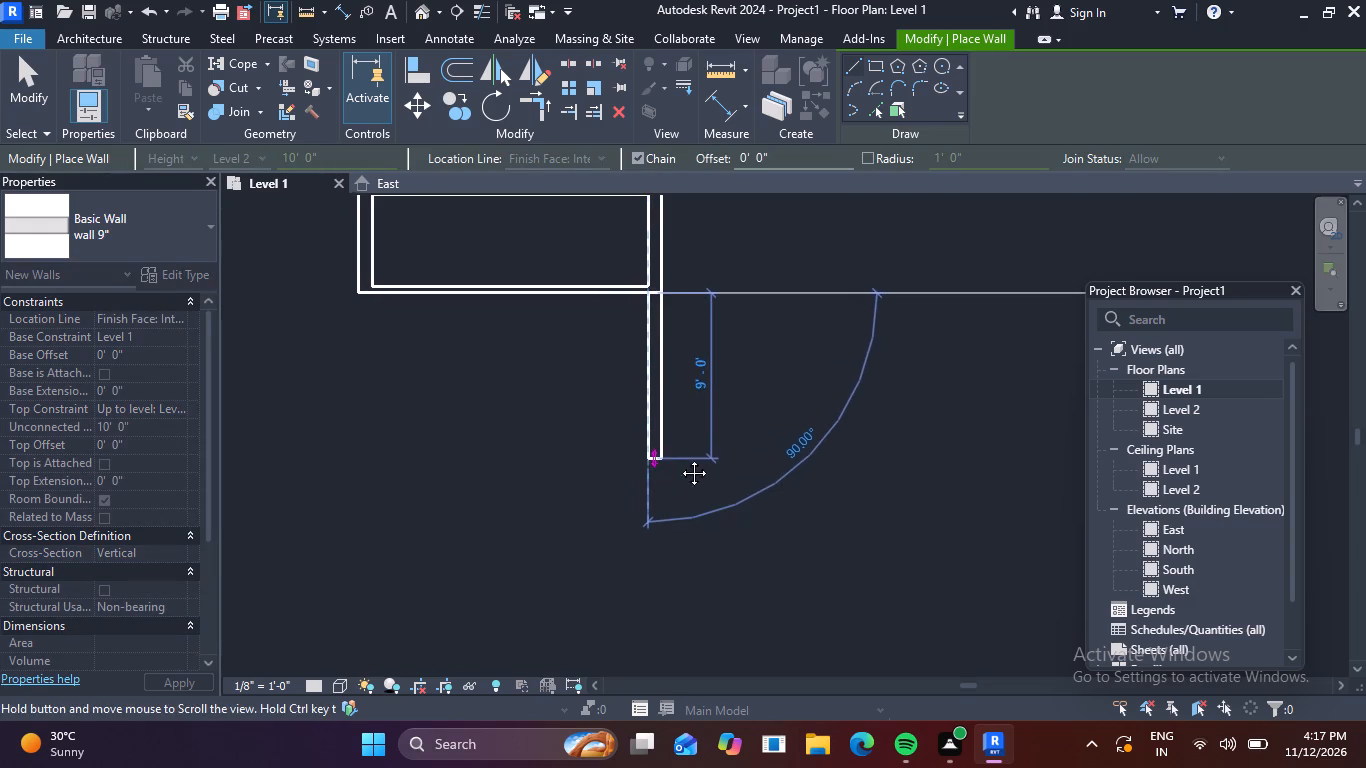
pyautogui.moveTo(679, 458); pyautogui.dragTo(757, 448, button='middle')
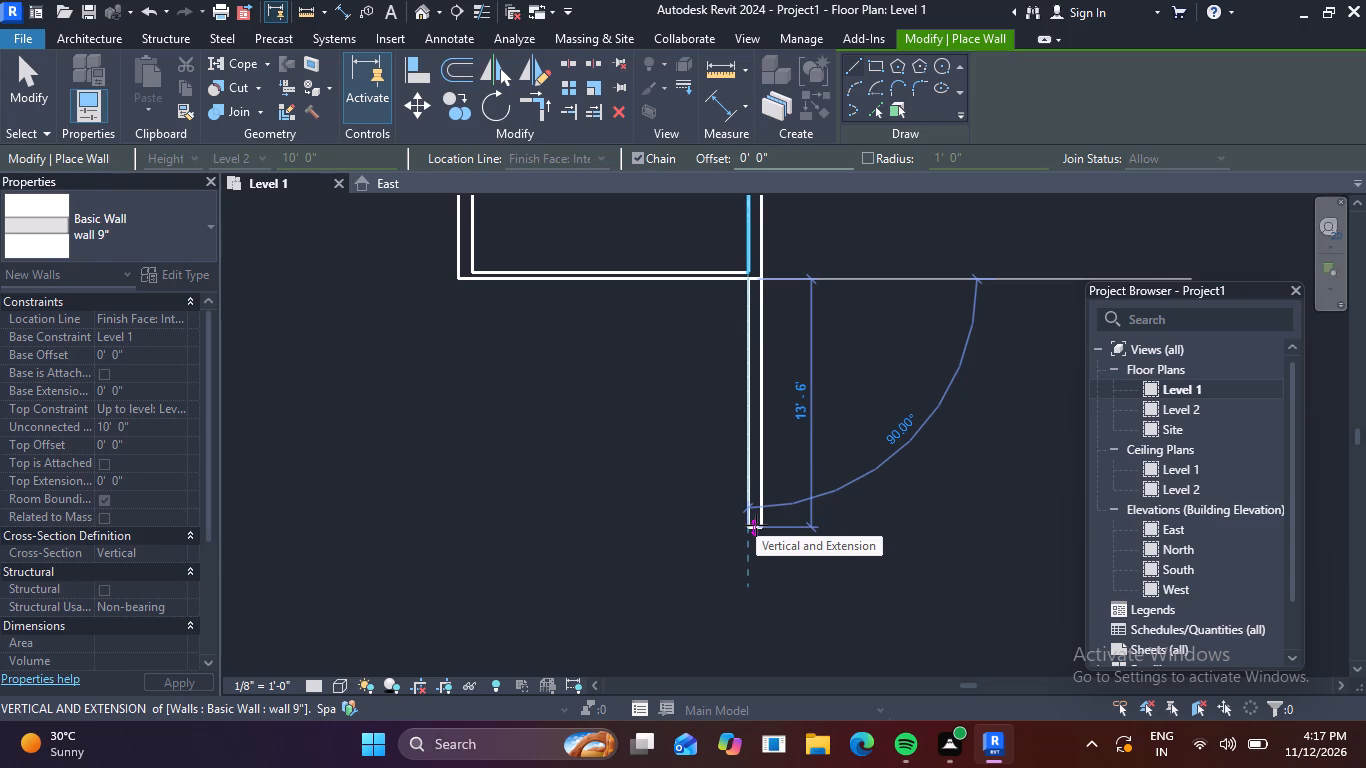
pyautogui.write('12')
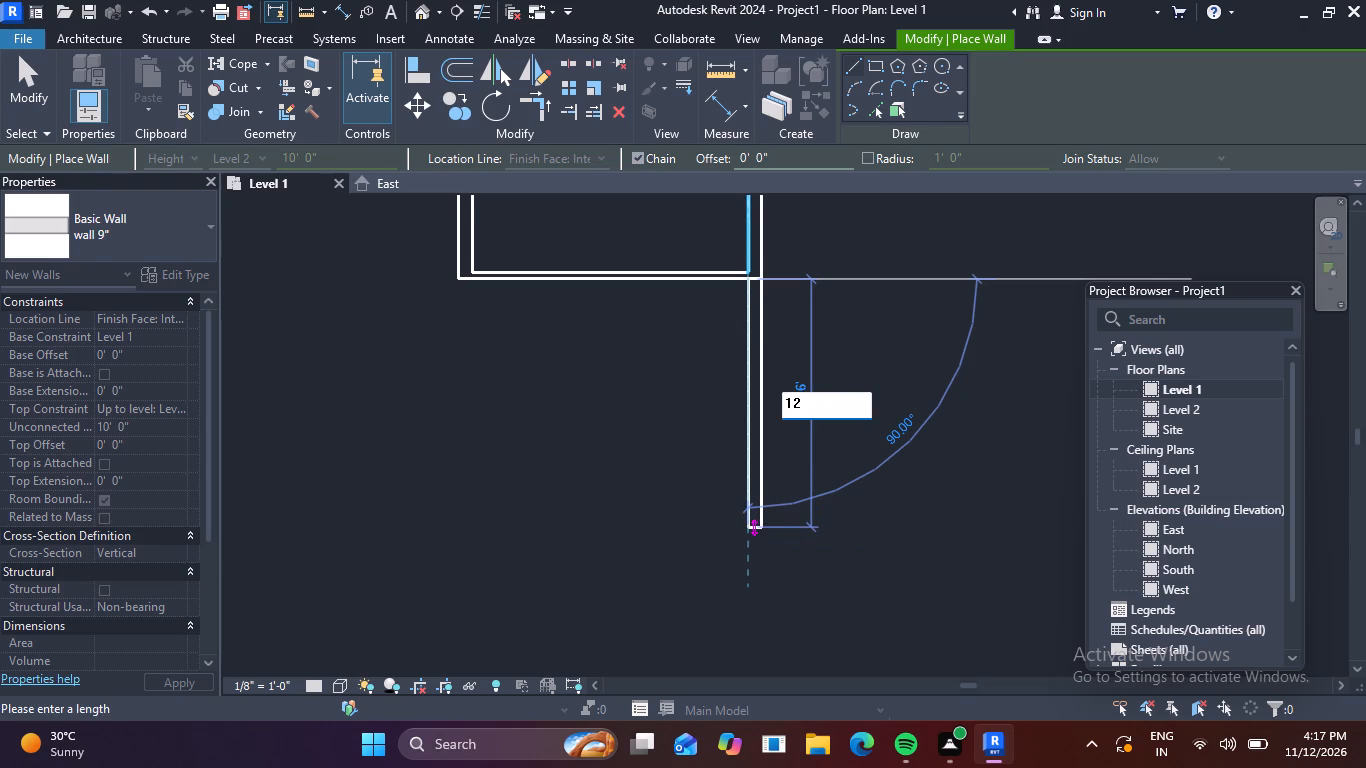
pyautogui.press("'")
pyautogui.press('Return')
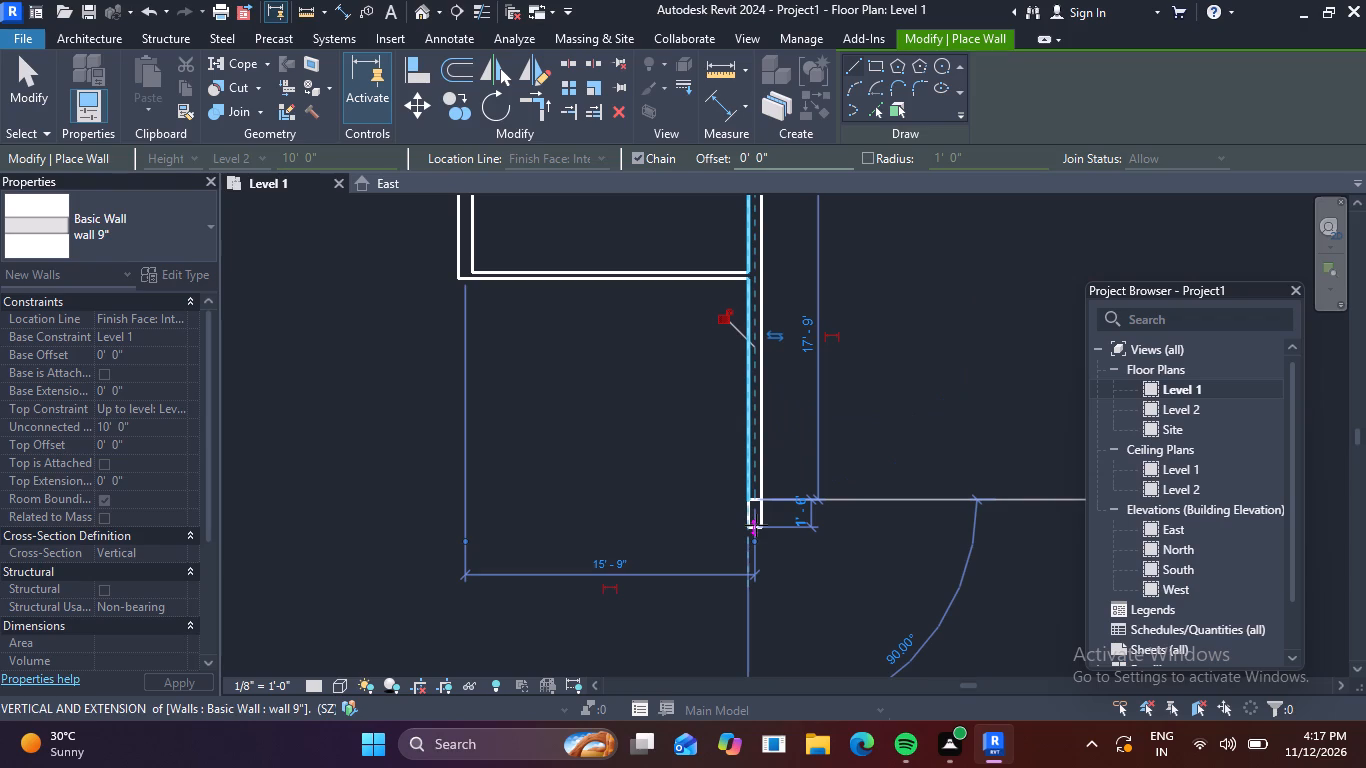
pyautogui.press('Escape')
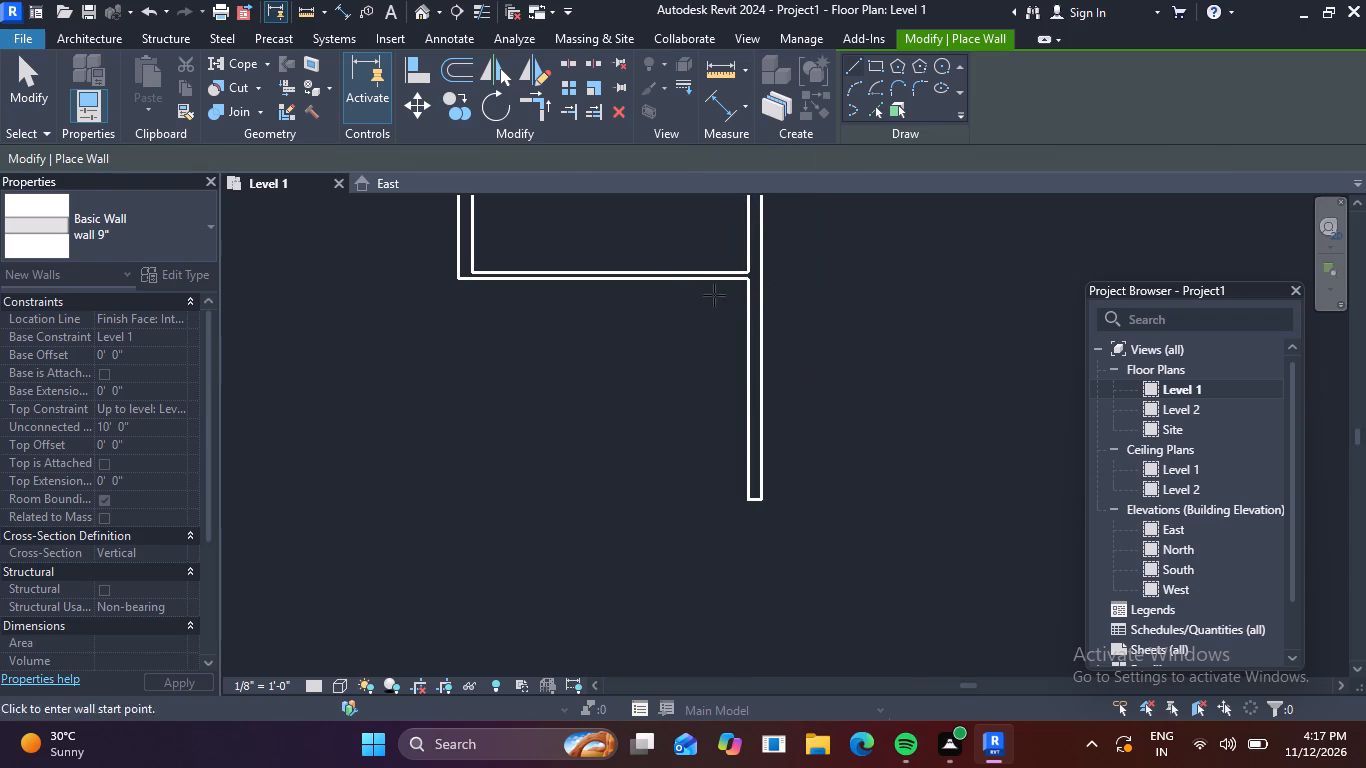
pyautogui.press('Escape')
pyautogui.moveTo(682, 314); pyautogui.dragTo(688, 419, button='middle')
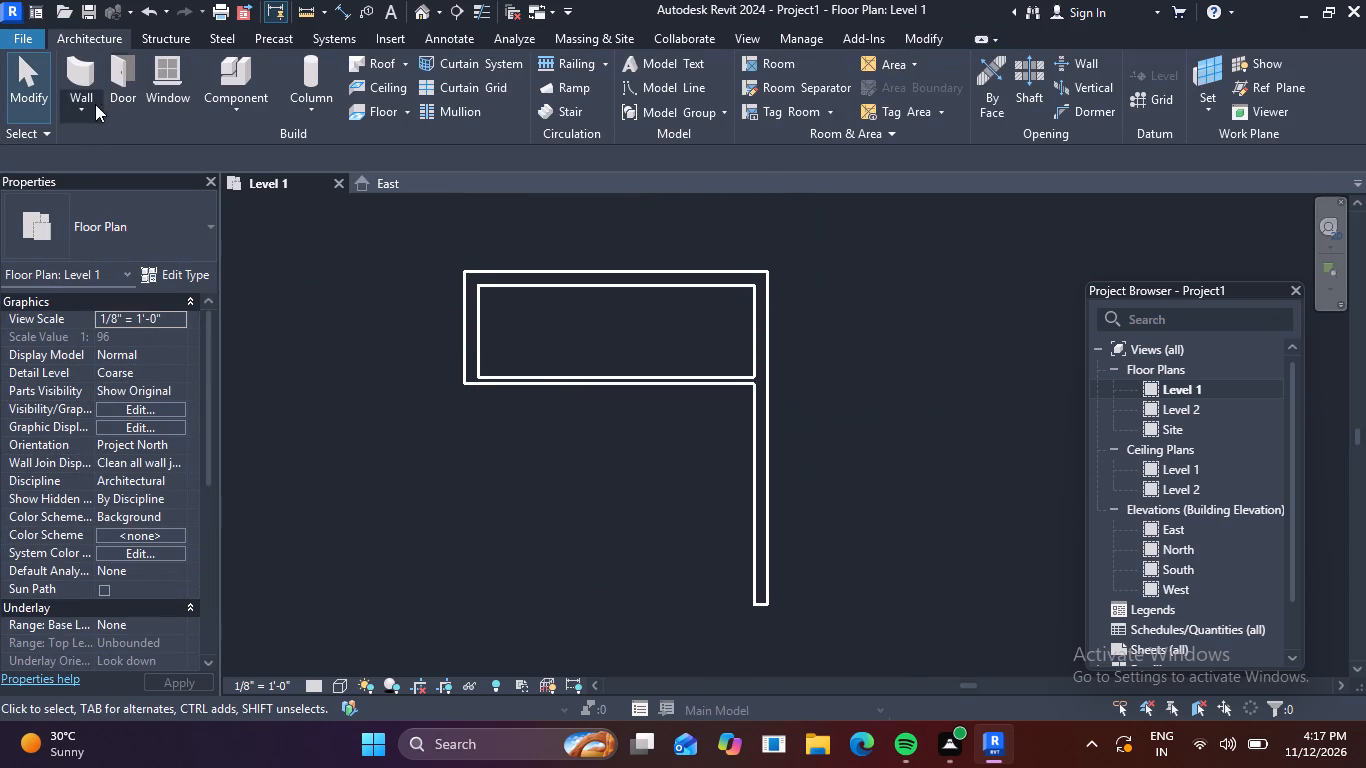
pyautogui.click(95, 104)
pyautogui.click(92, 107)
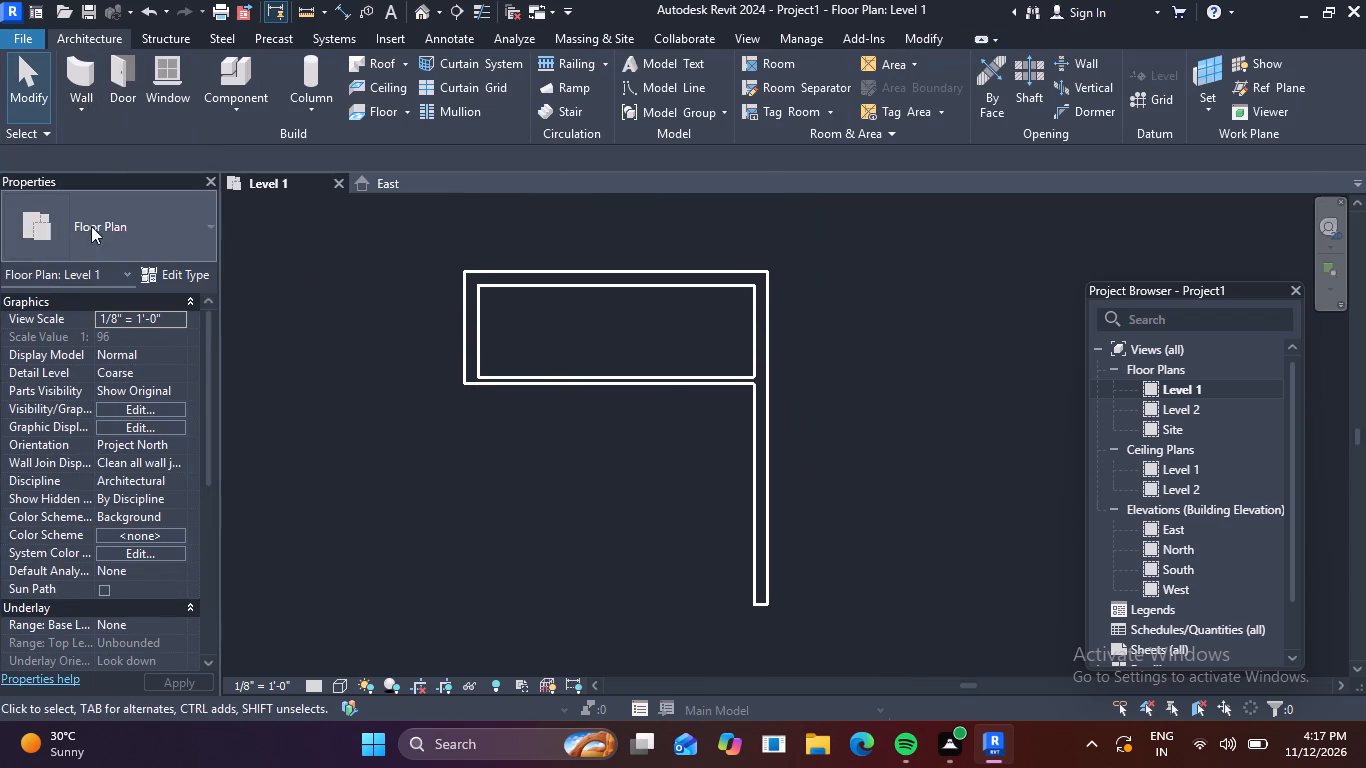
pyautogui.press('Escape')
# Draw chained wall 4.5" walls from the midpoint of the room's lower wall: 12' downward, flipped outward, and horizontally to the right 9" wall's end.
pyautogui.click(659, 378)
pyautogui.write('cs')
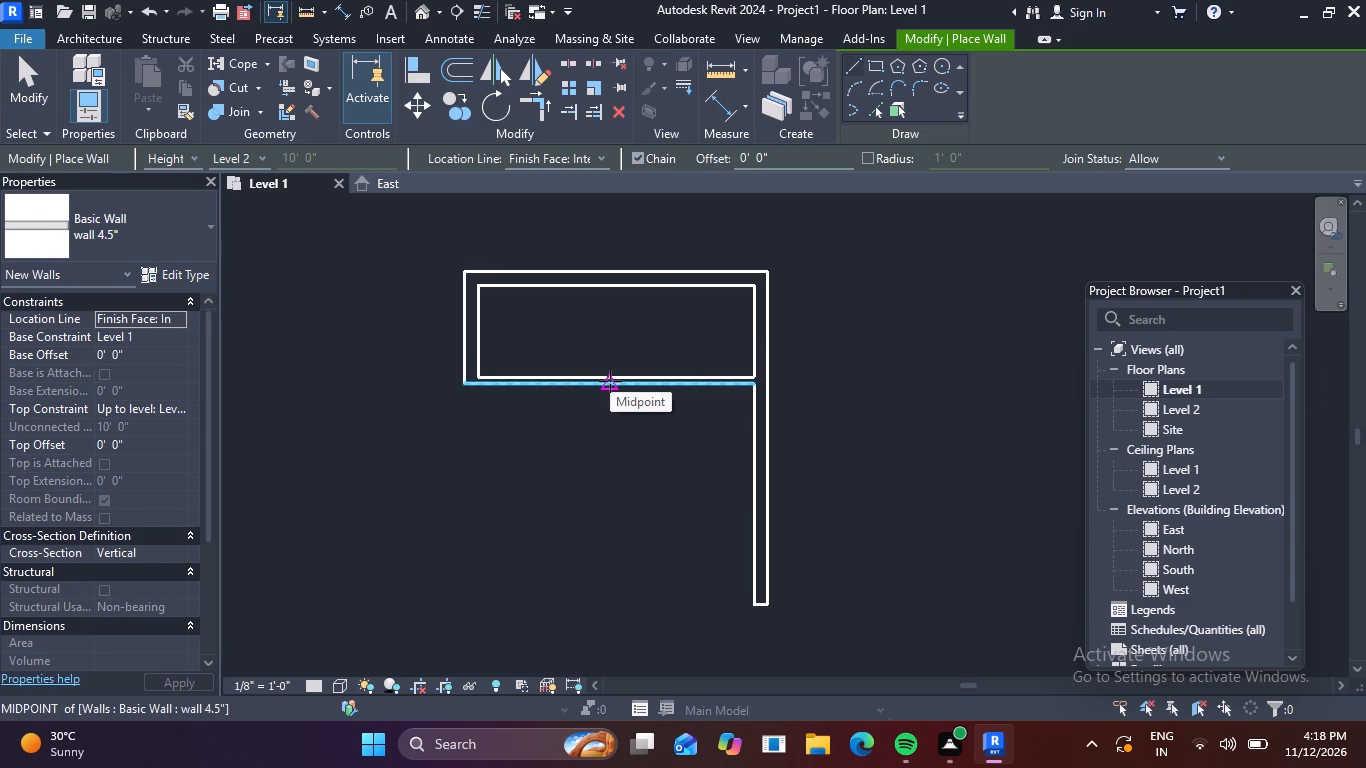
pyautogui.click(610, 381)
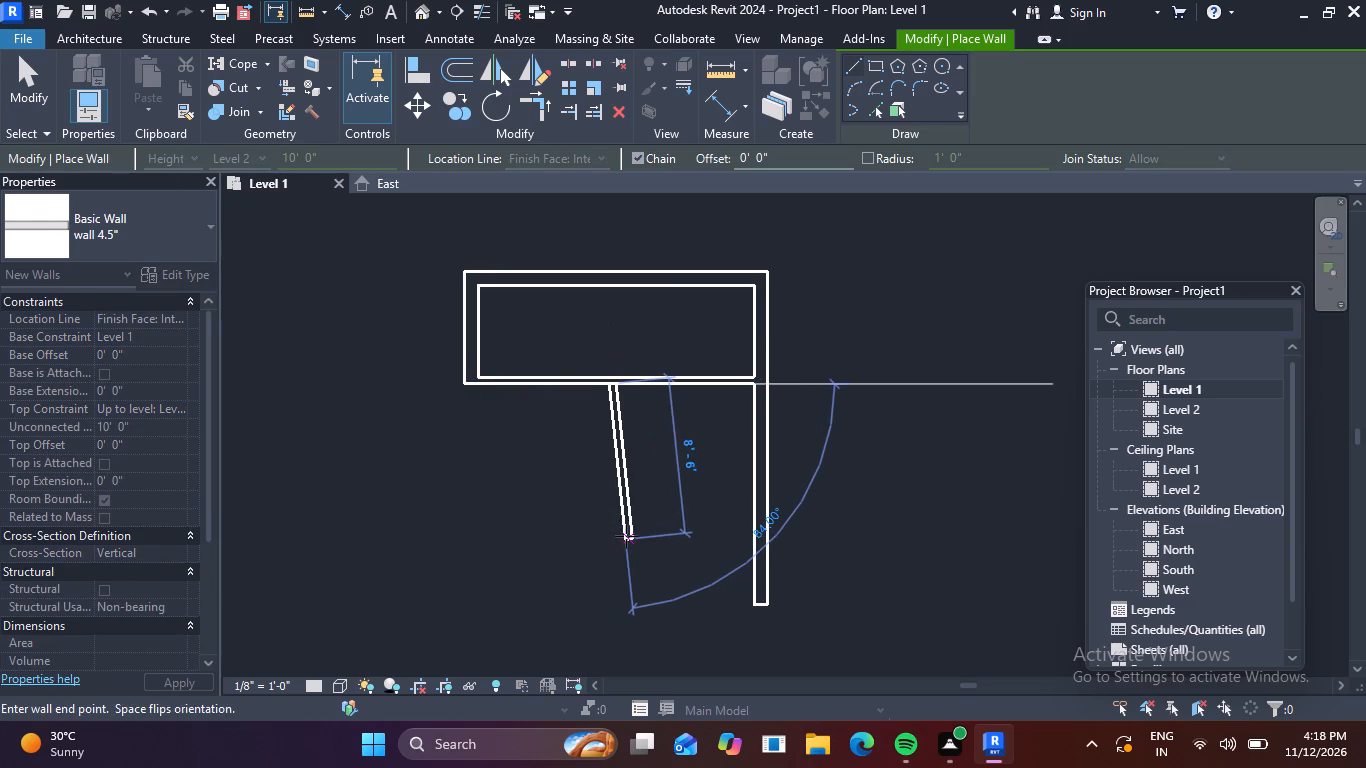
pyautogui.press('space')
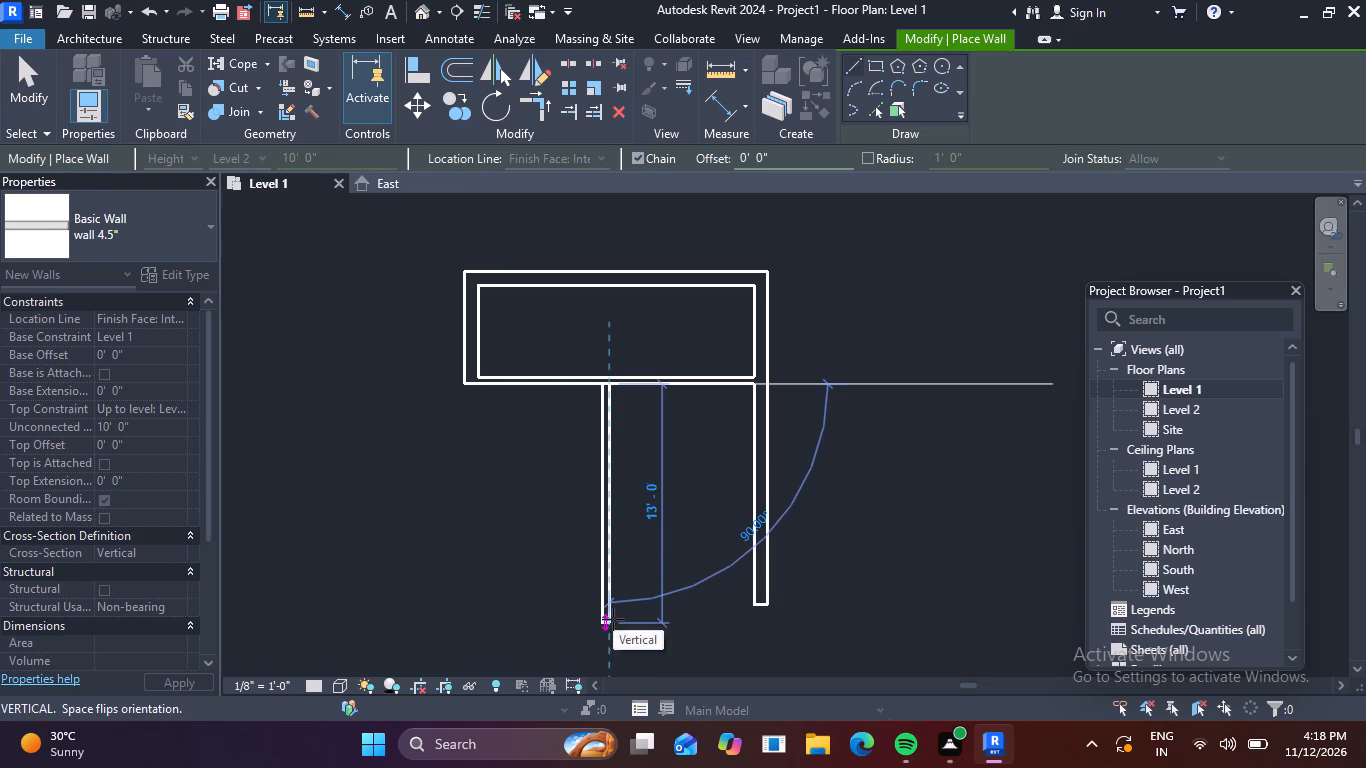
pyautogui.write("12'")
pyautogui.press('Return')
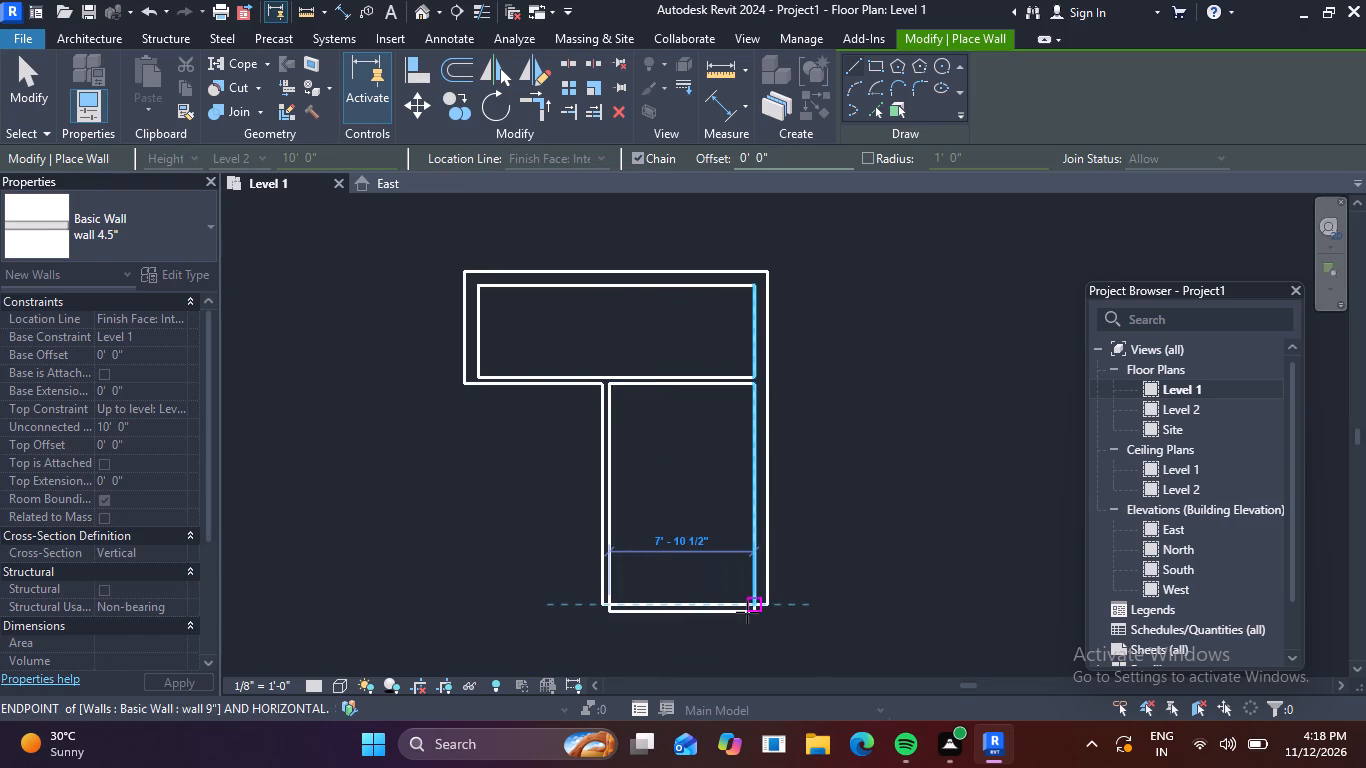
pyautogui.click(747, 612)
pyautogui.press('Escape')
pyautogui.scroll(-3, 777, 680)
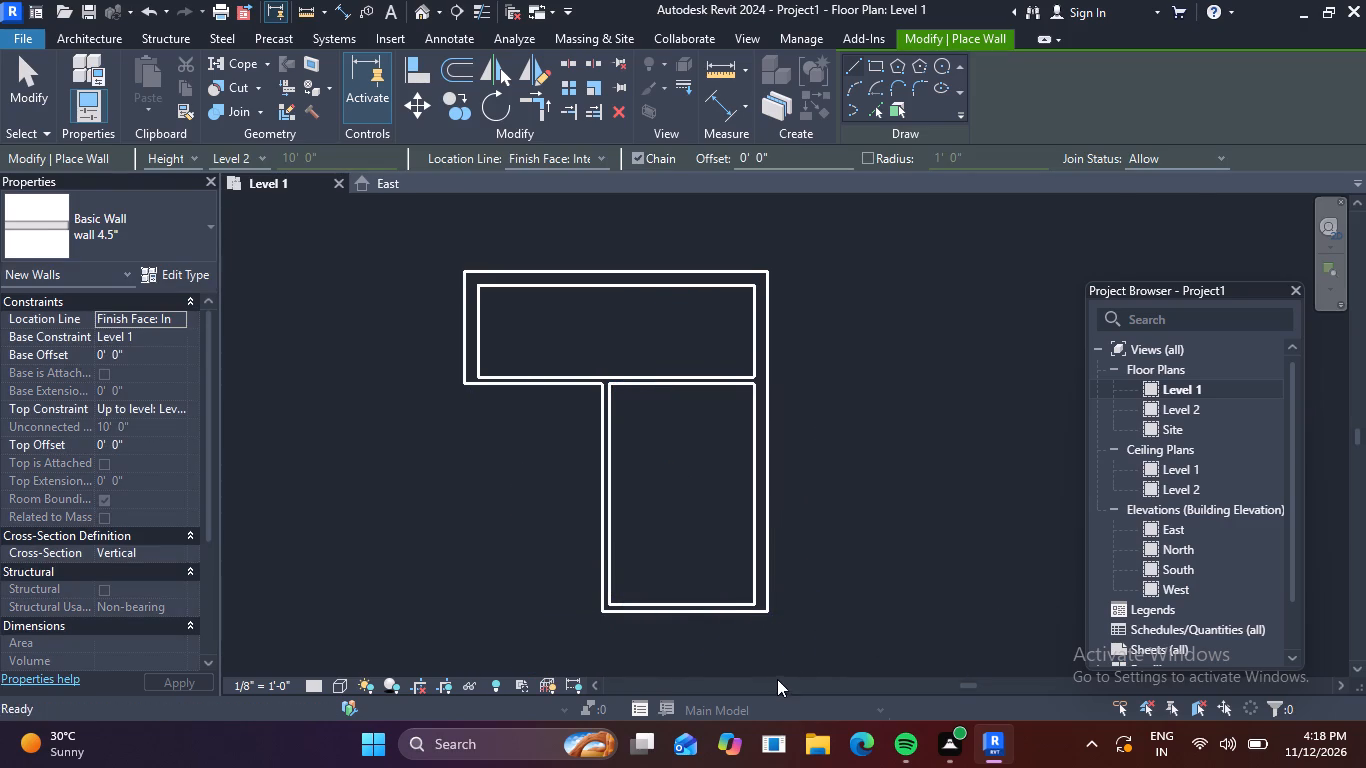
pyautogui.moveTo(771, 672); pyautogui.dragTo(803, 508, button='middle')
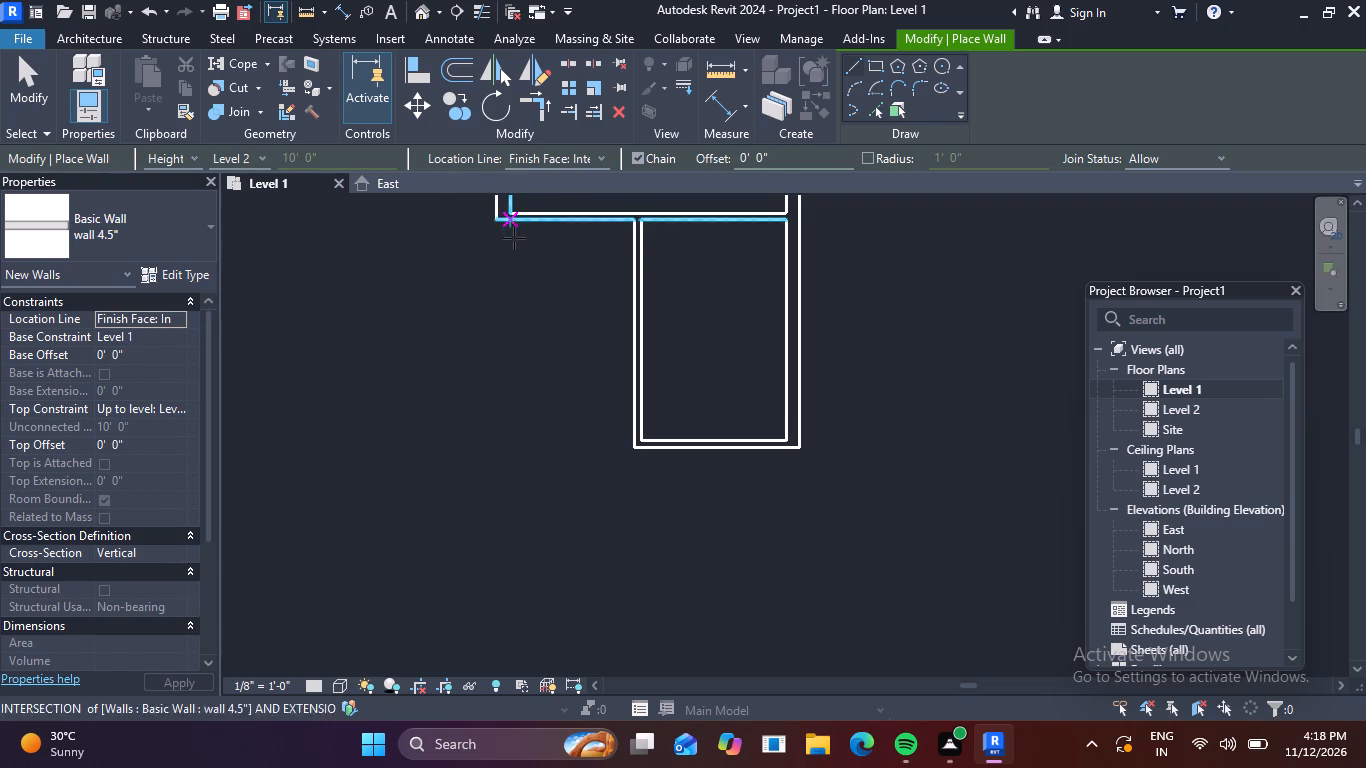
pyautogui.moveTo(503, 288); pyautogui.dragTo(513, 421, button='middle')
pyautogui.press('Escape')
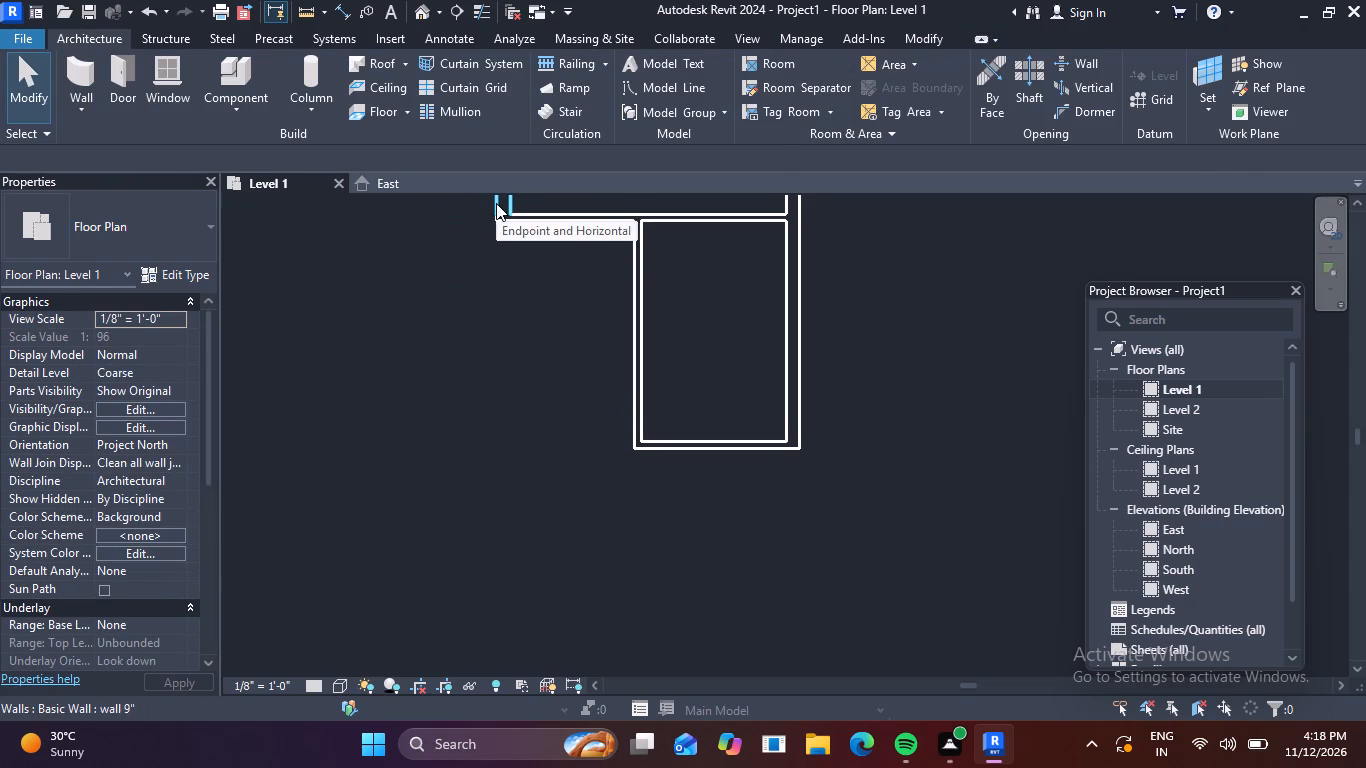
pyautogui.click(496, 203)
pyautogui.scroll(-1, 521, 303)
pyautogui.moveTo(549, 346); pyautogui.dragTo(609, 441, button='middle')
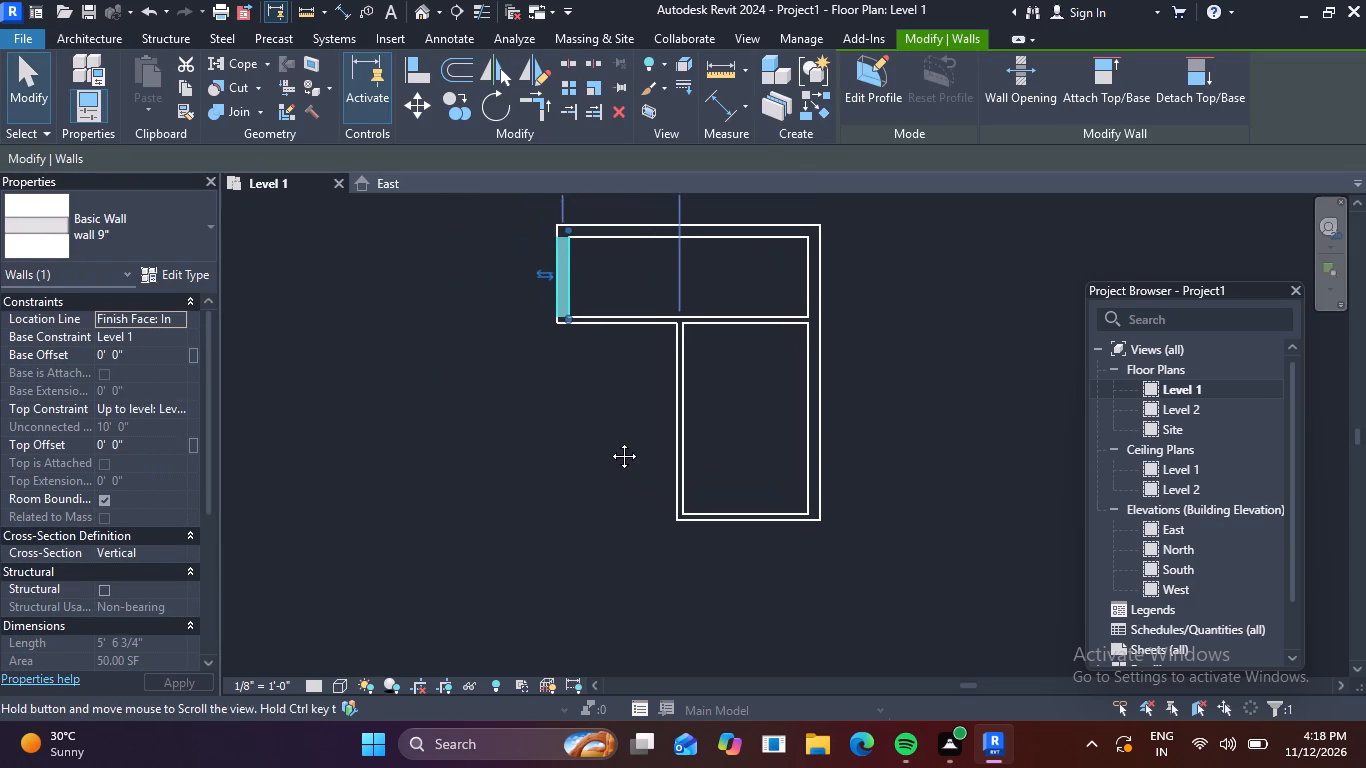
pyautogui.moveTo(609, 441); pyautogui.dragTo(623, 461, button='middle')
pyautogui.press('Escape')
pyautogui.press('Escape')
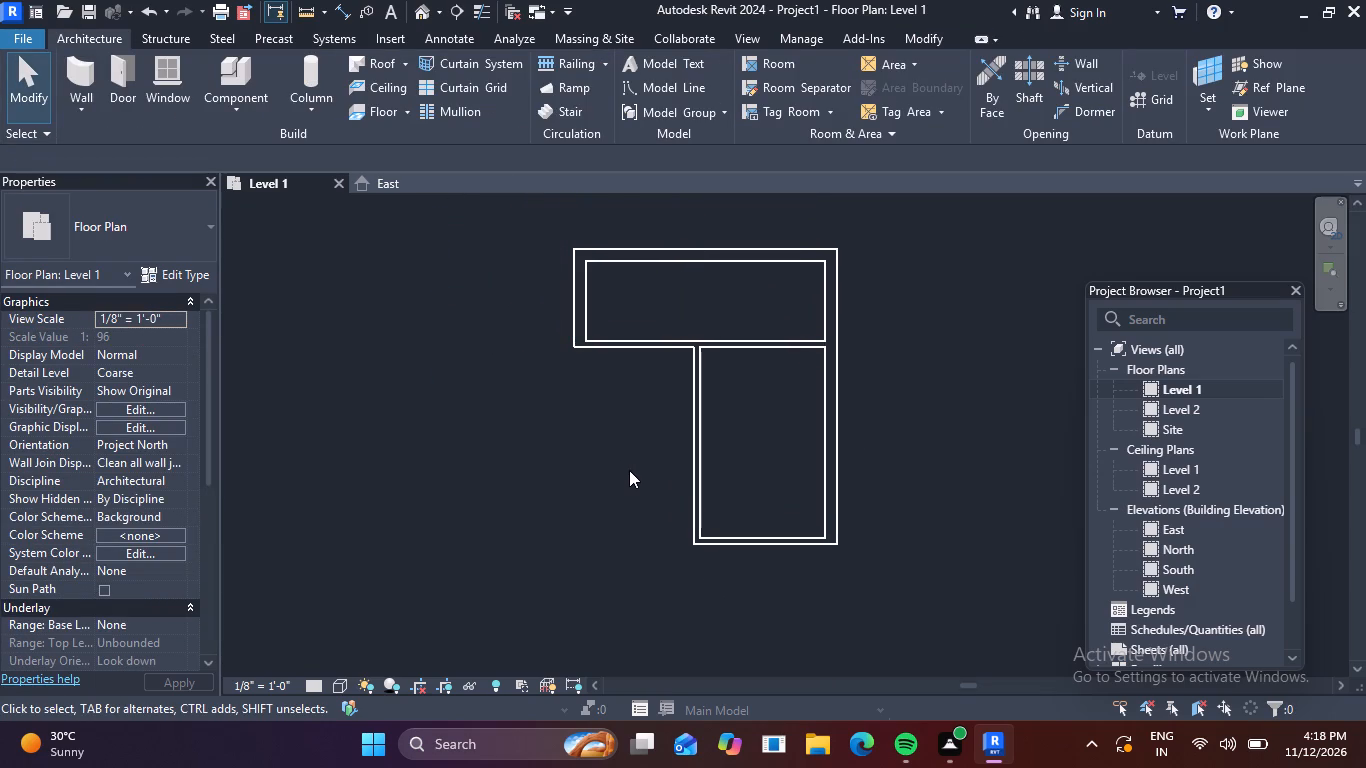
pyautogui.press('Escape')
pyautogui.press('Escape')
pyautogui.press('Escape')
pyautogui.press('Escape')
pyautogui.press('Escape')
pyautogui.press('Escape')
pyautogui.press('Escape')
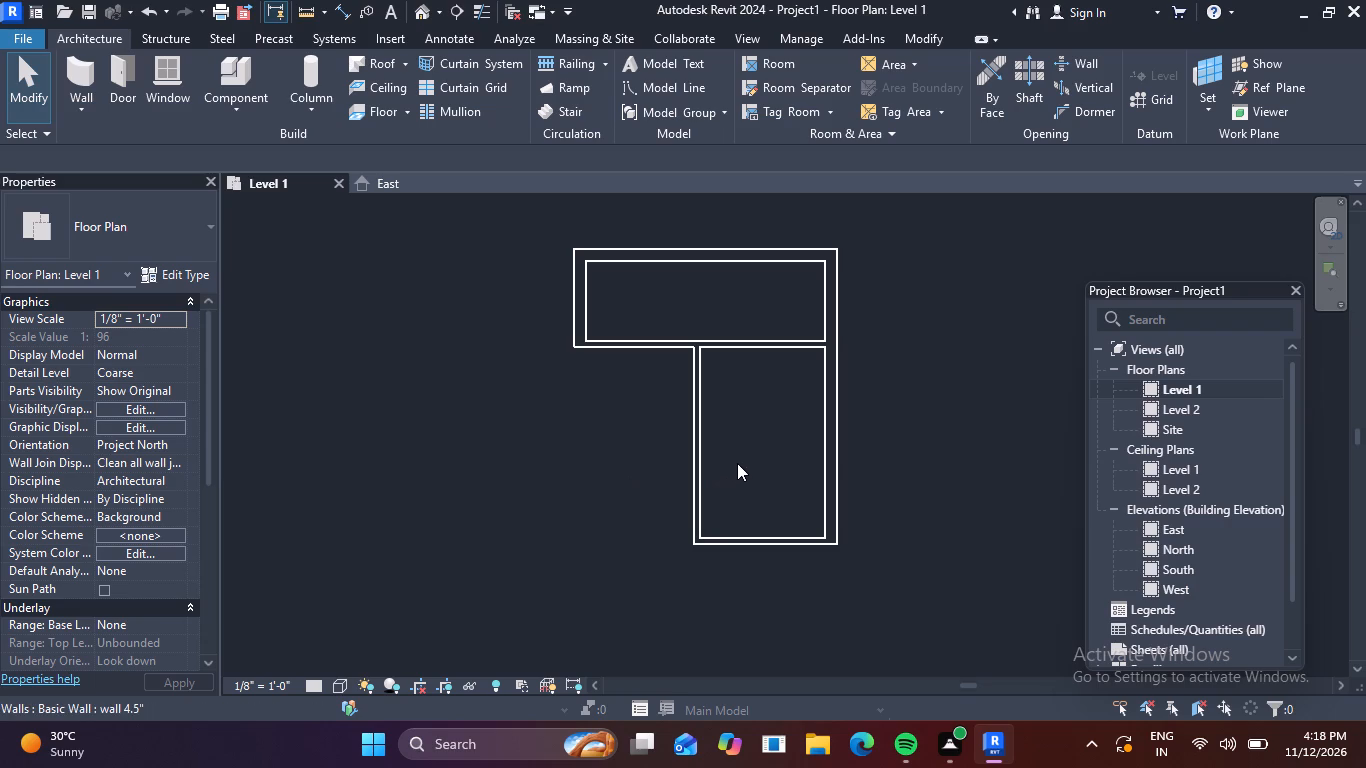
# Draw a 12' wall 9" downward from the second room's lower-right outer corner, flipped to line up with the wall above.
pyautogui.scroll(-3, 747, 461)
pyautogui.moveTo(773, 494); pyautogui.dragTo(760, 470, button='middle')
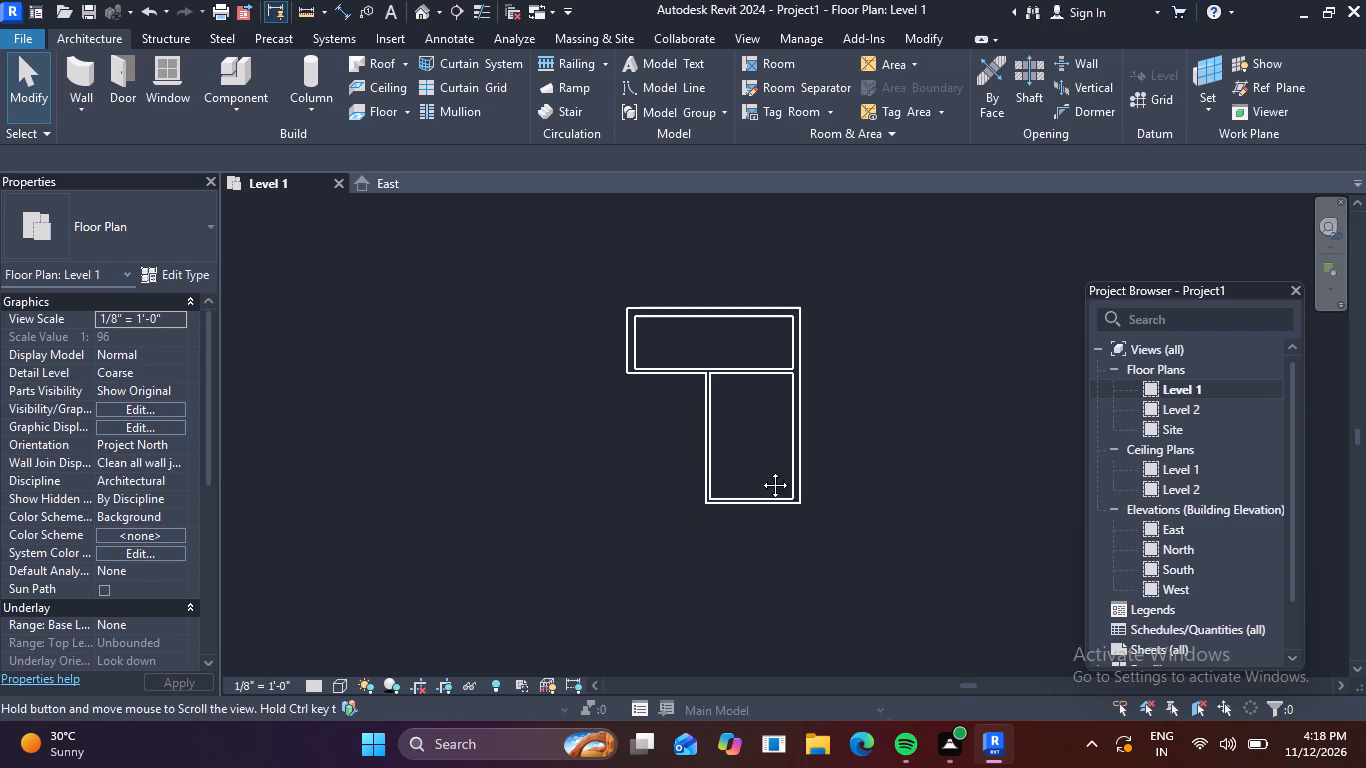
pyautogui.moveTo(760, 470); pyautogui.dragTo(730, 405, button='middle')
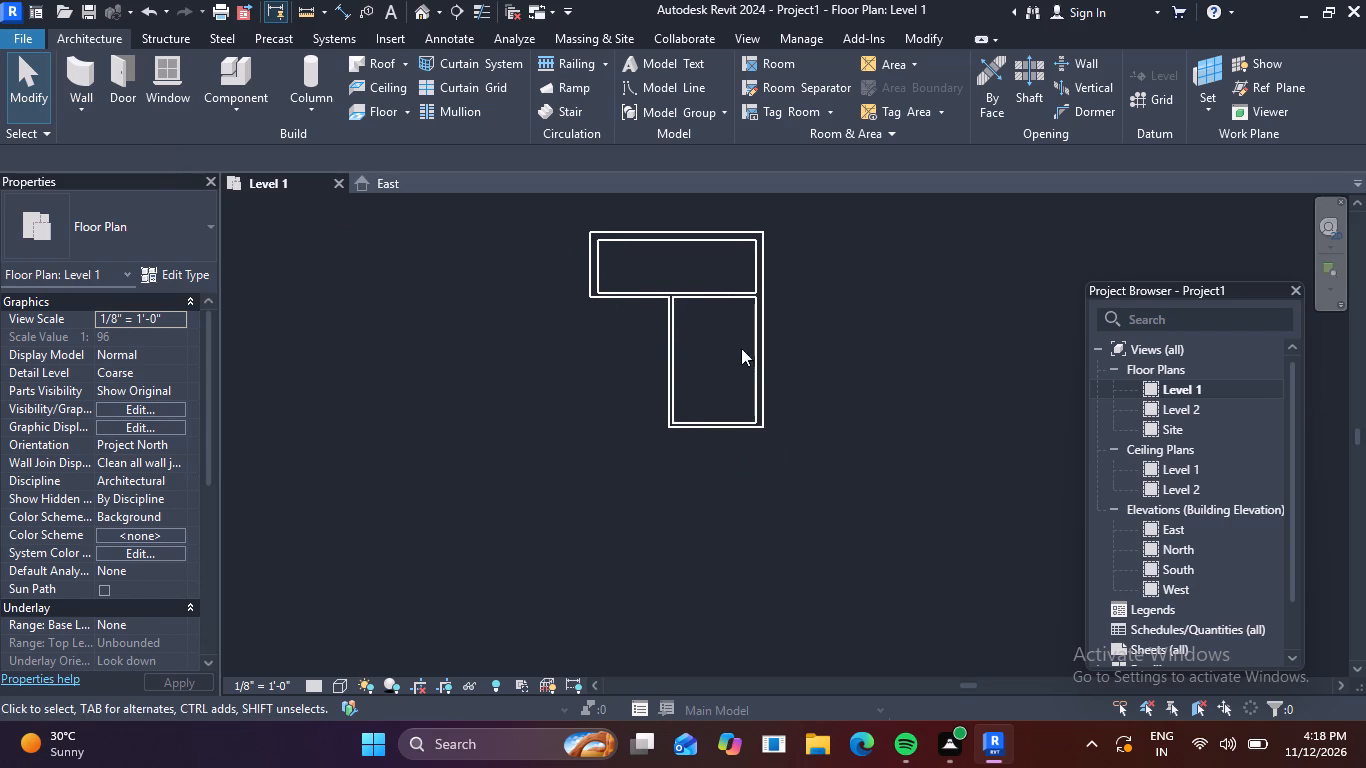
pyautogui.click(758, 360)
pyautogui.write('cs')
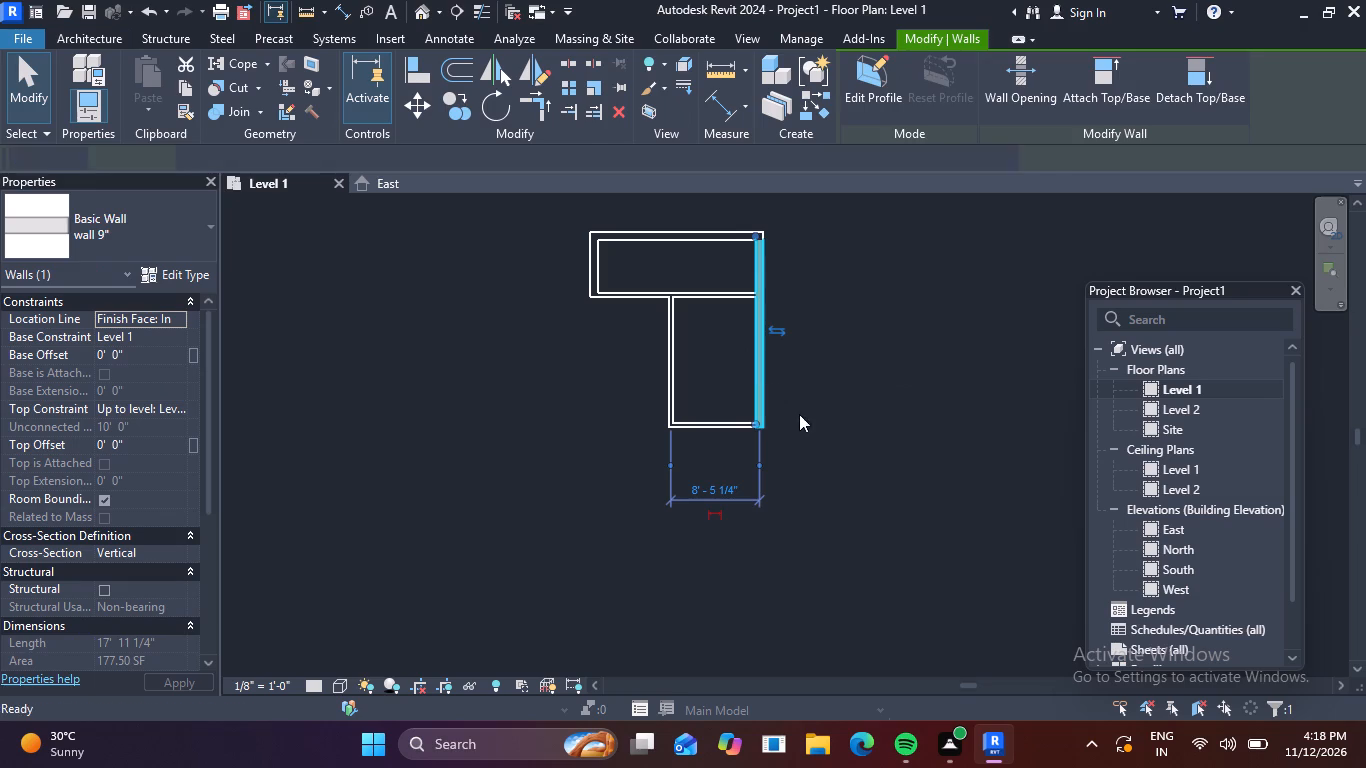
pyautogui.scroll(3, 756, 441)
pyautogui.click(769, 422)
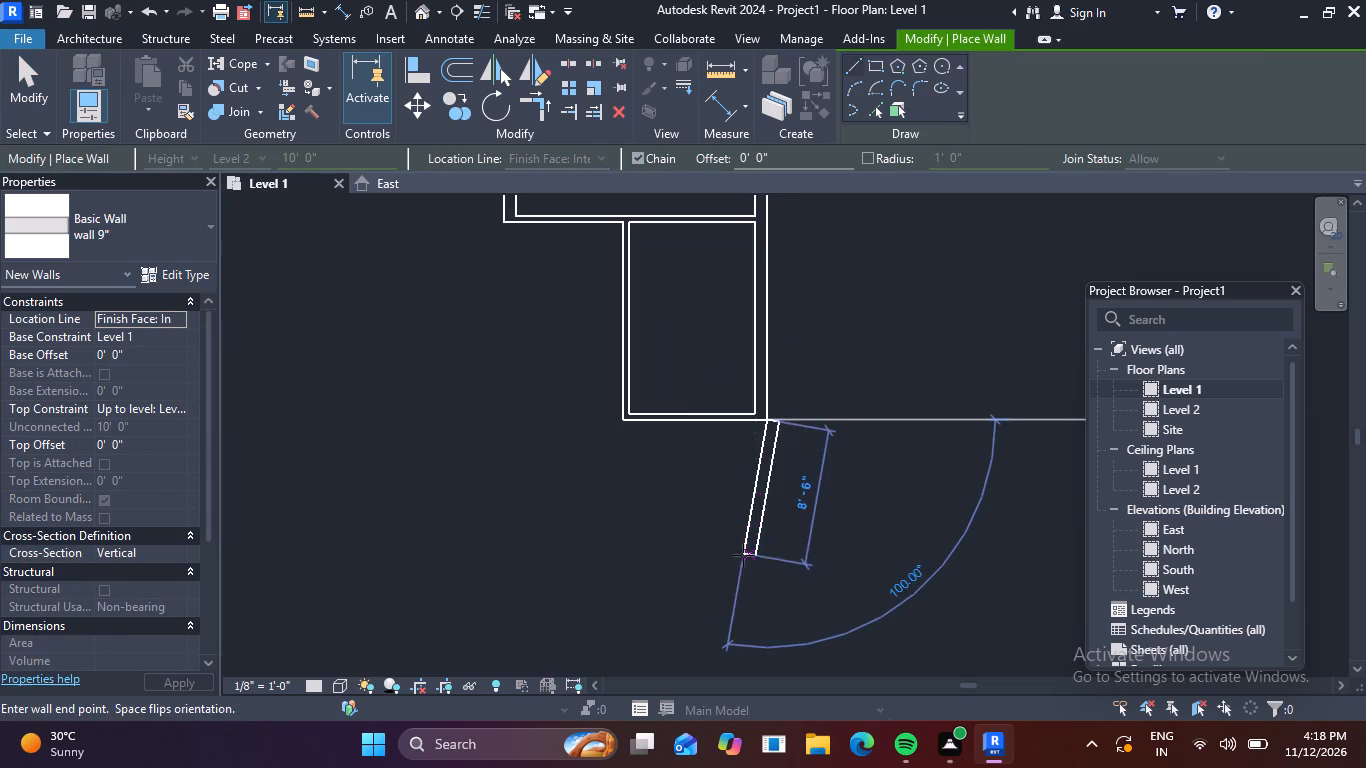
pyautogui.press('space')
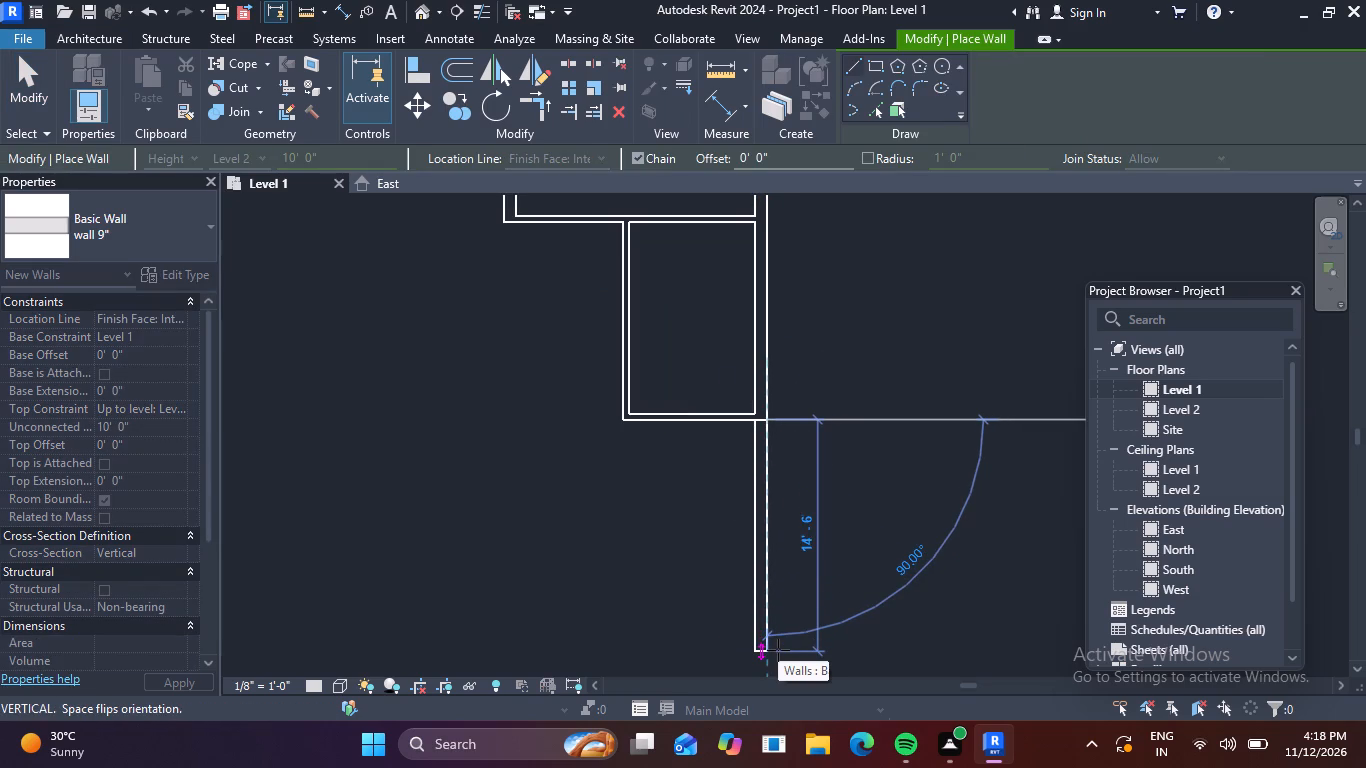
pyautogui.write('12')
pyautogui.press("'")
pyautogui.press('Return')
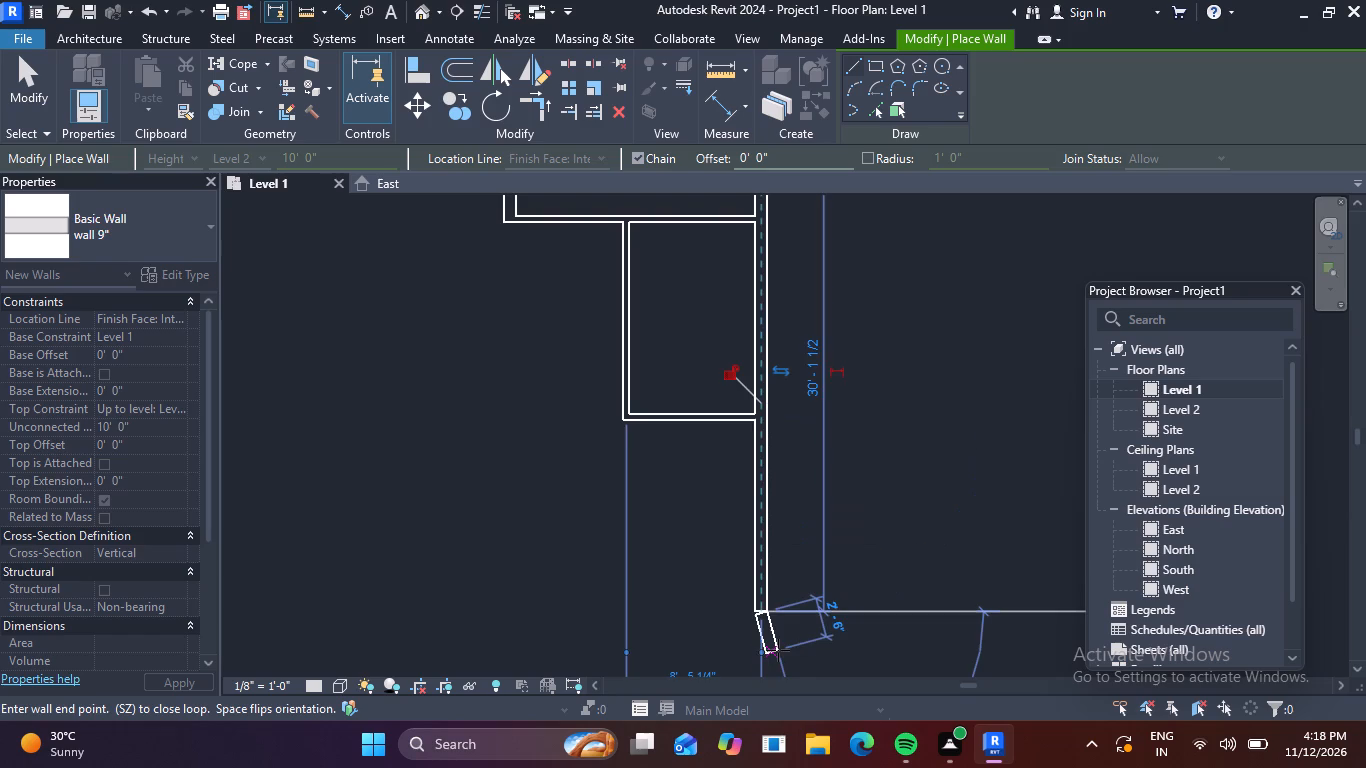
pyautogui.press('Escape')
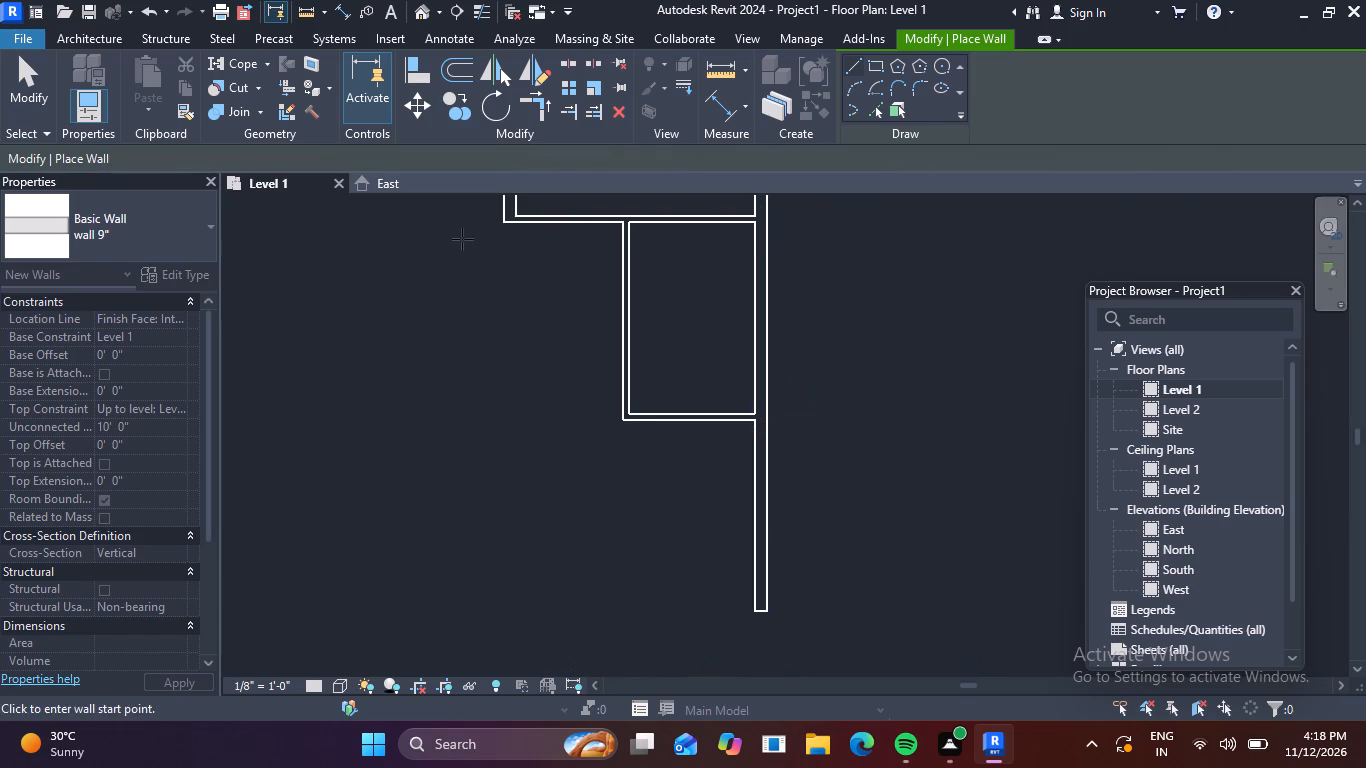
pyautogui.press('Escape')
# Draw chained wall 4.5" walls from the second room's lower-left corner: 12' downward, flipped outward, and horizontally to the right 9" wall's end.
pyautogui.click(636, 325)
pyautogui.write('cs')
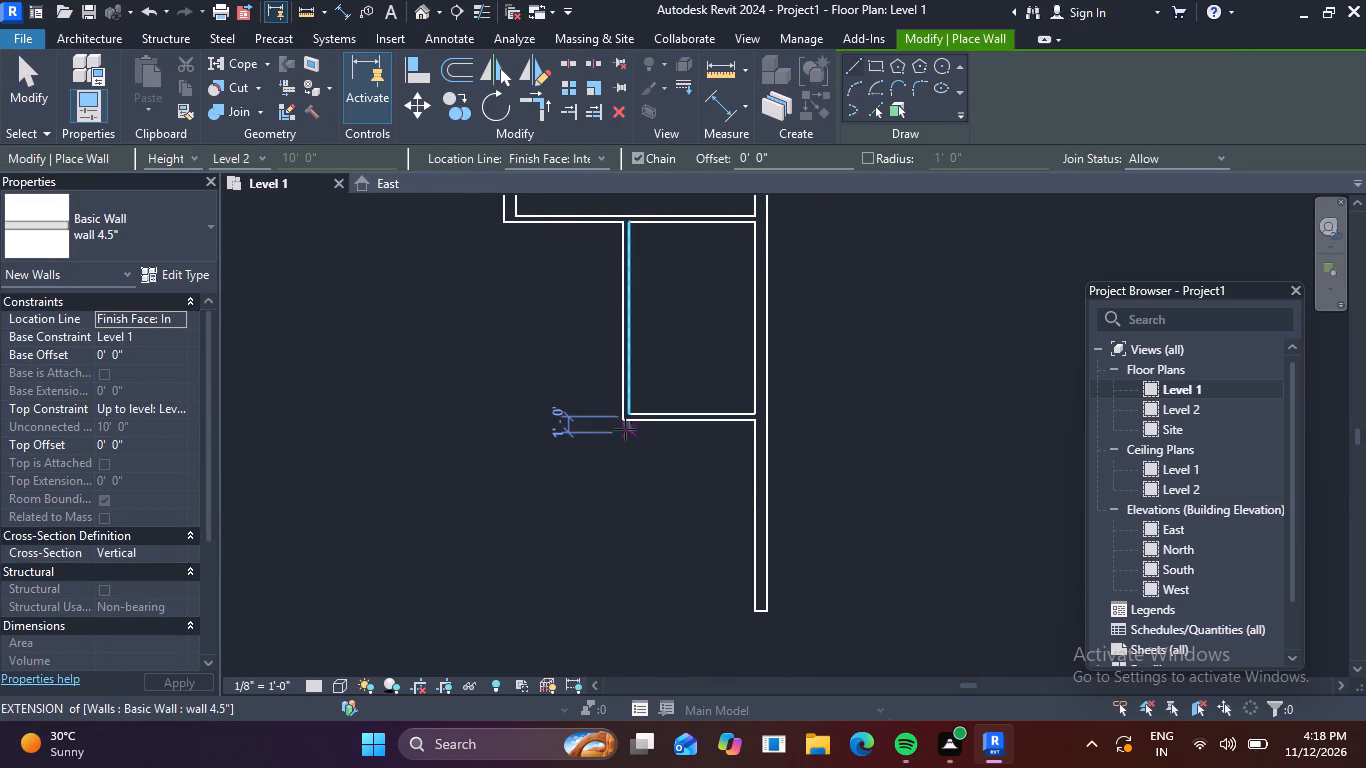
pyautogui.click(631, 429)
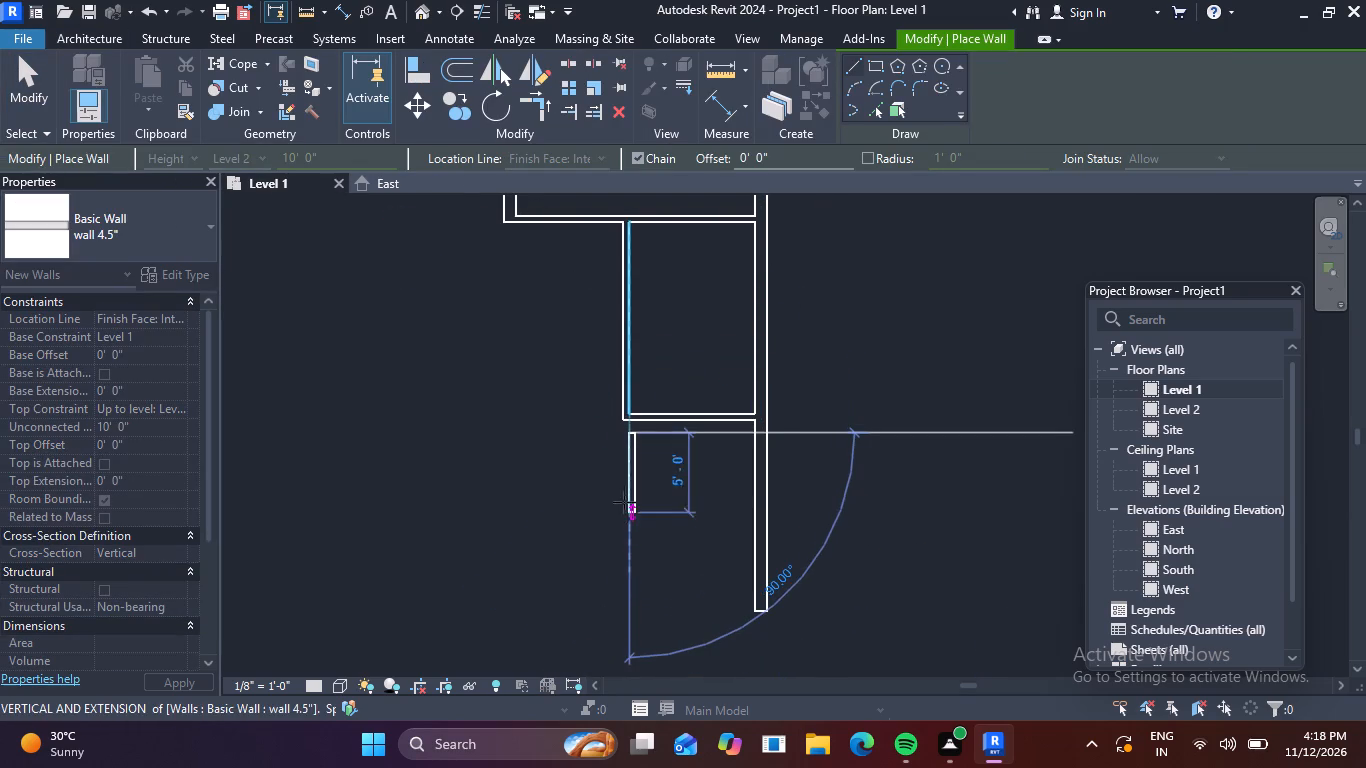
pyautogui.press('Escape')
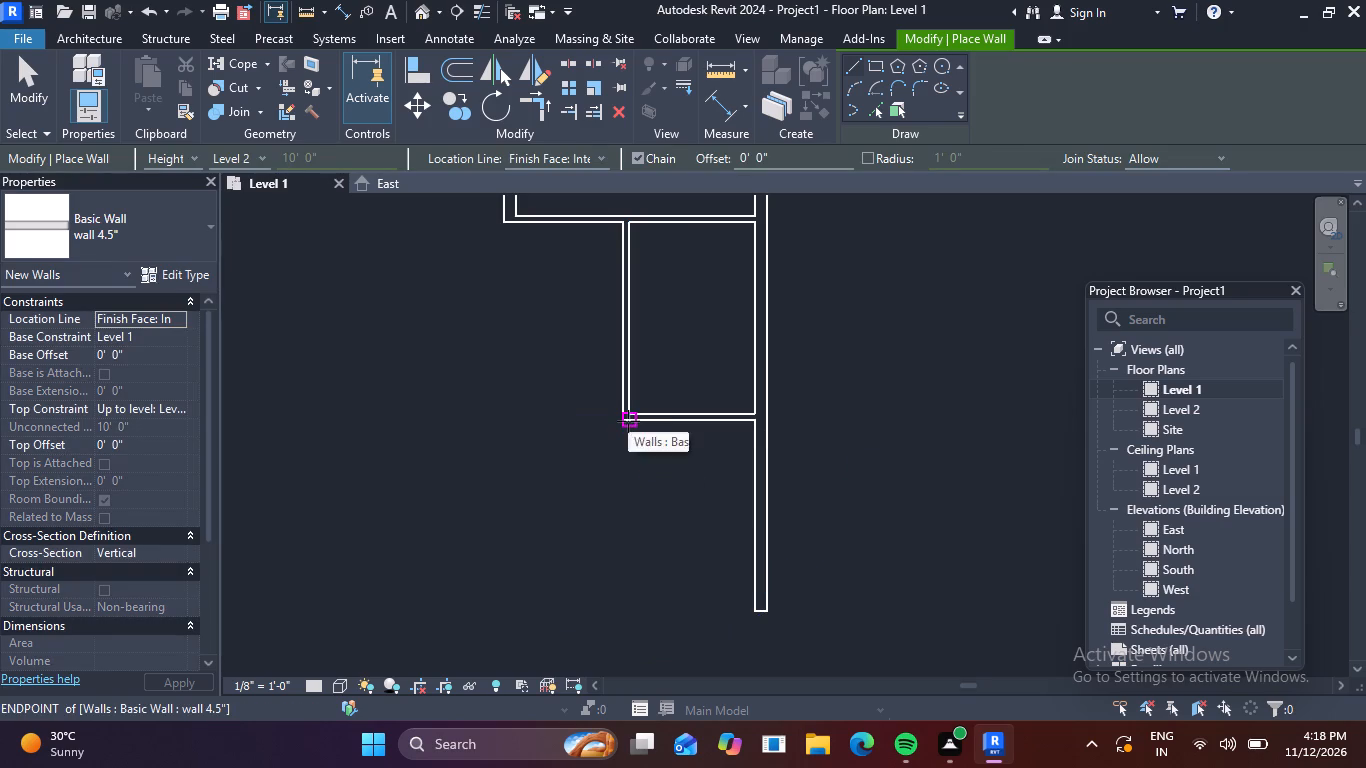
pyautogui.scroll(3, 630, 421)
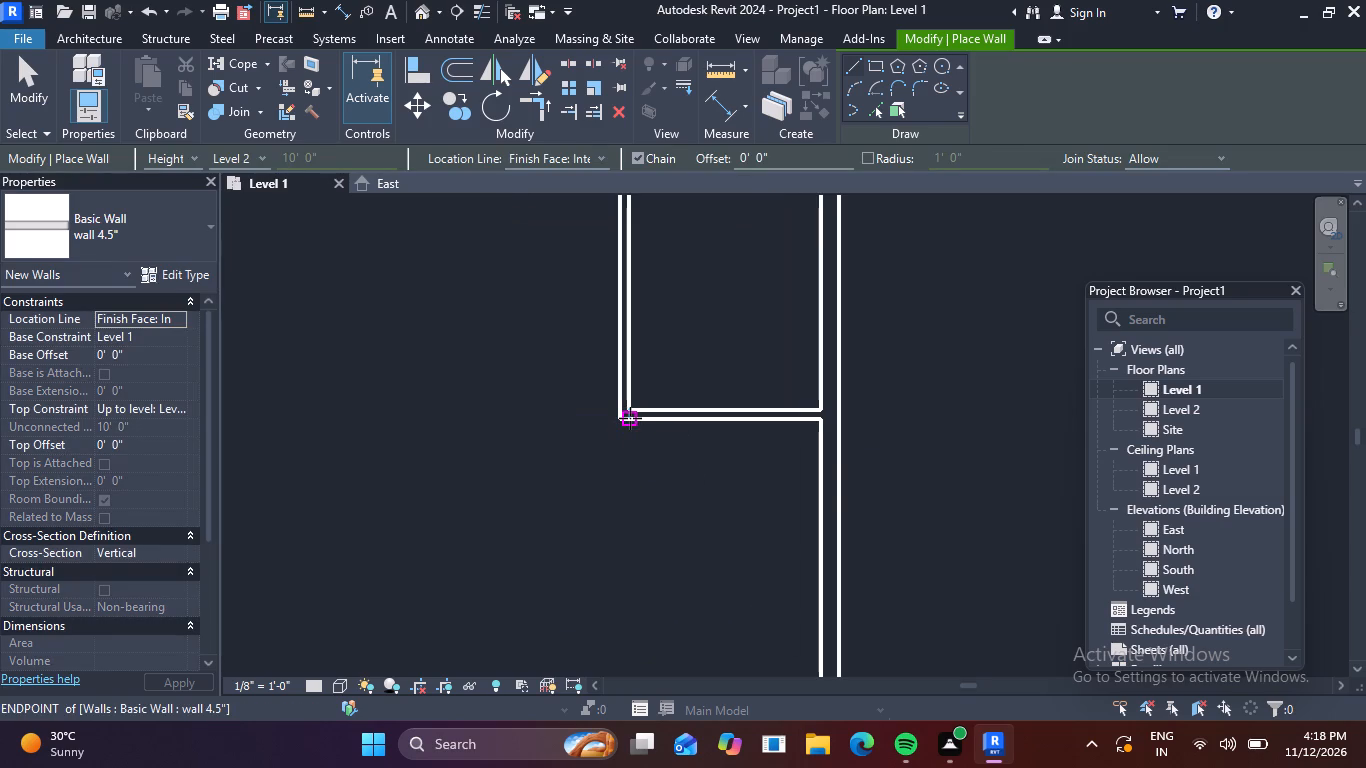
pyautogui.click(630, 418)
pyautogui.press('space')
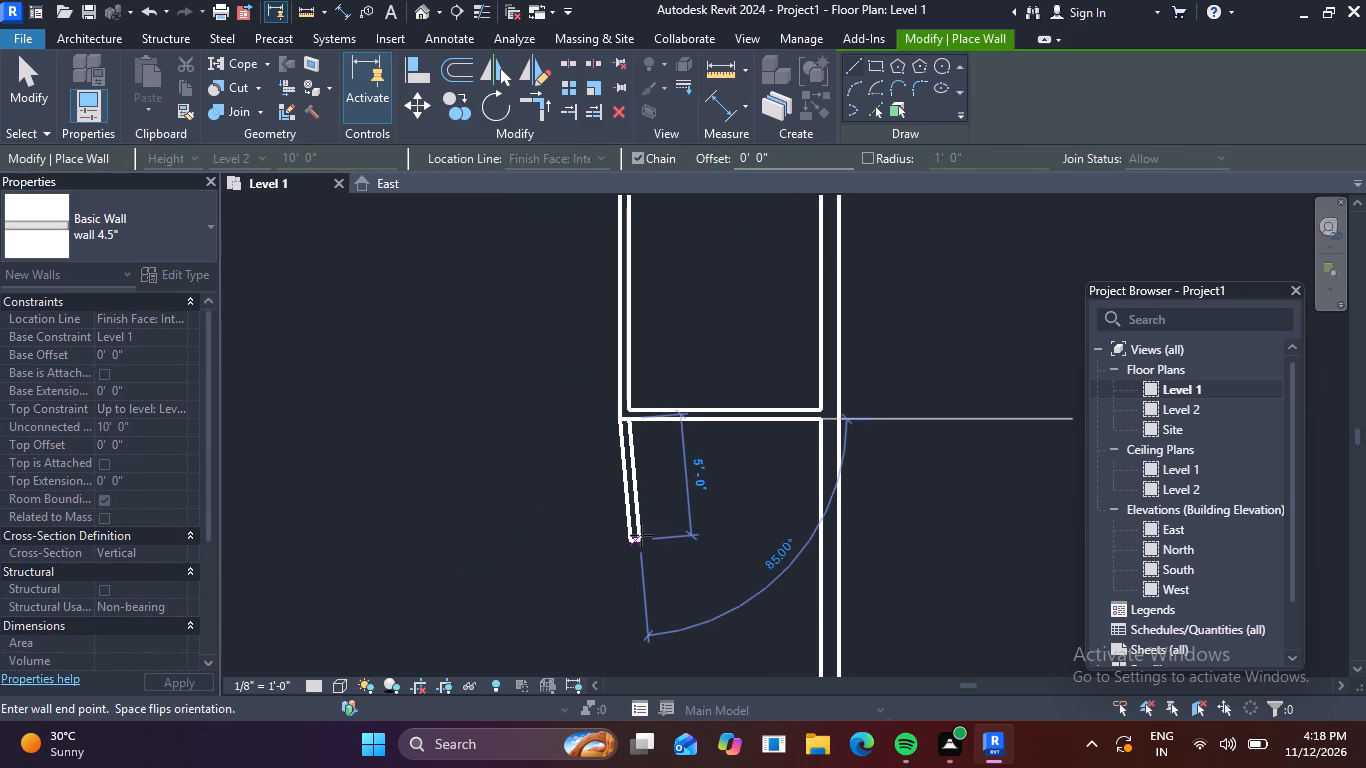
pyautogui.moveTo(639, 588); pyautogui.dragTo(649, 462, button='middle')
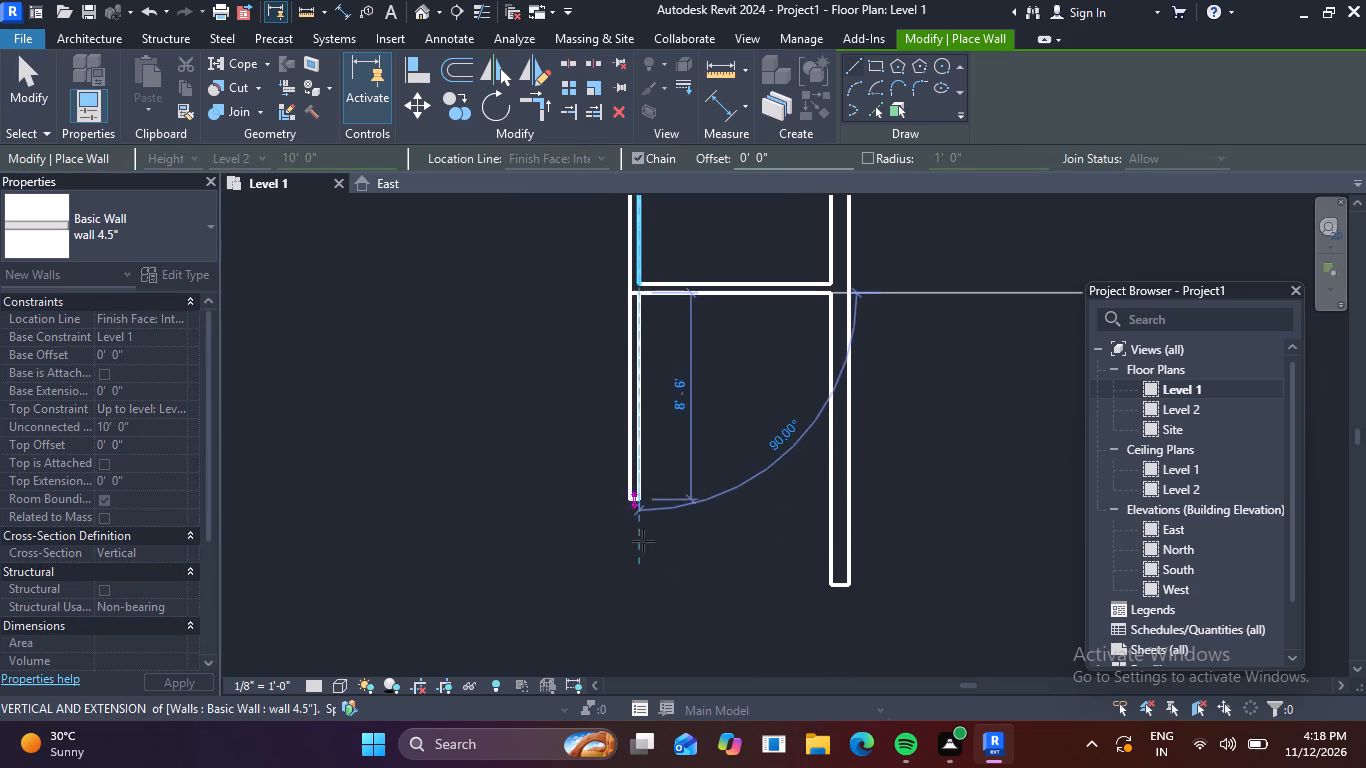
pyautogui.write('12')
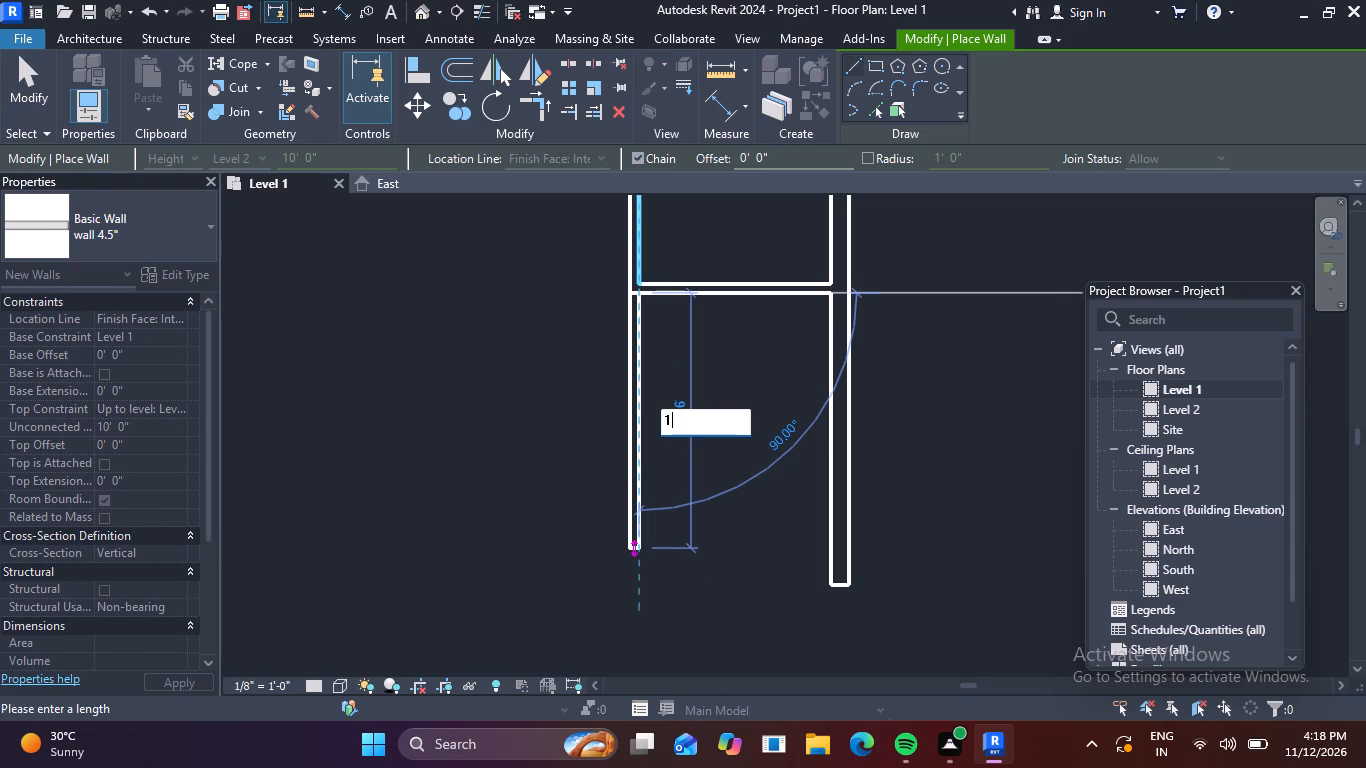
pyautogui.press("'")
pyautogui.press('Return')
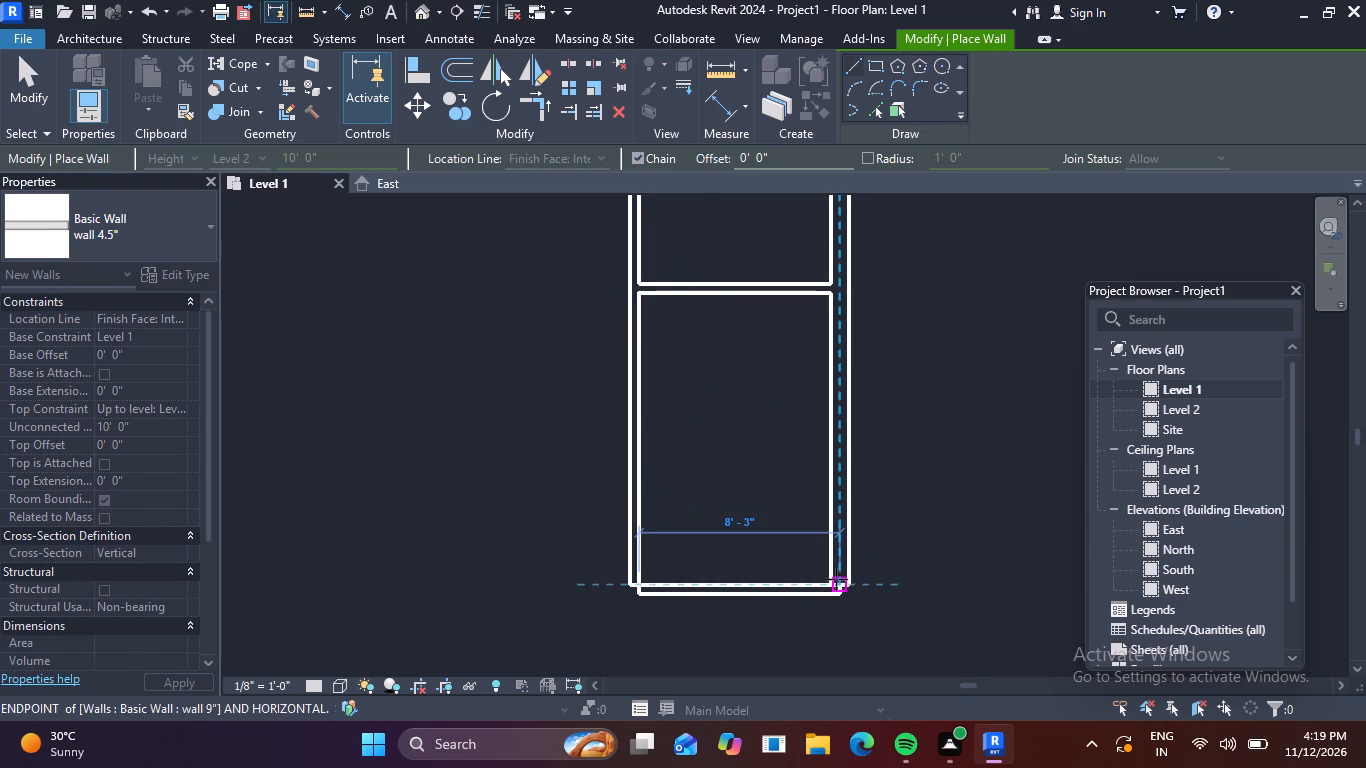
pyautogui.click(845, 579)
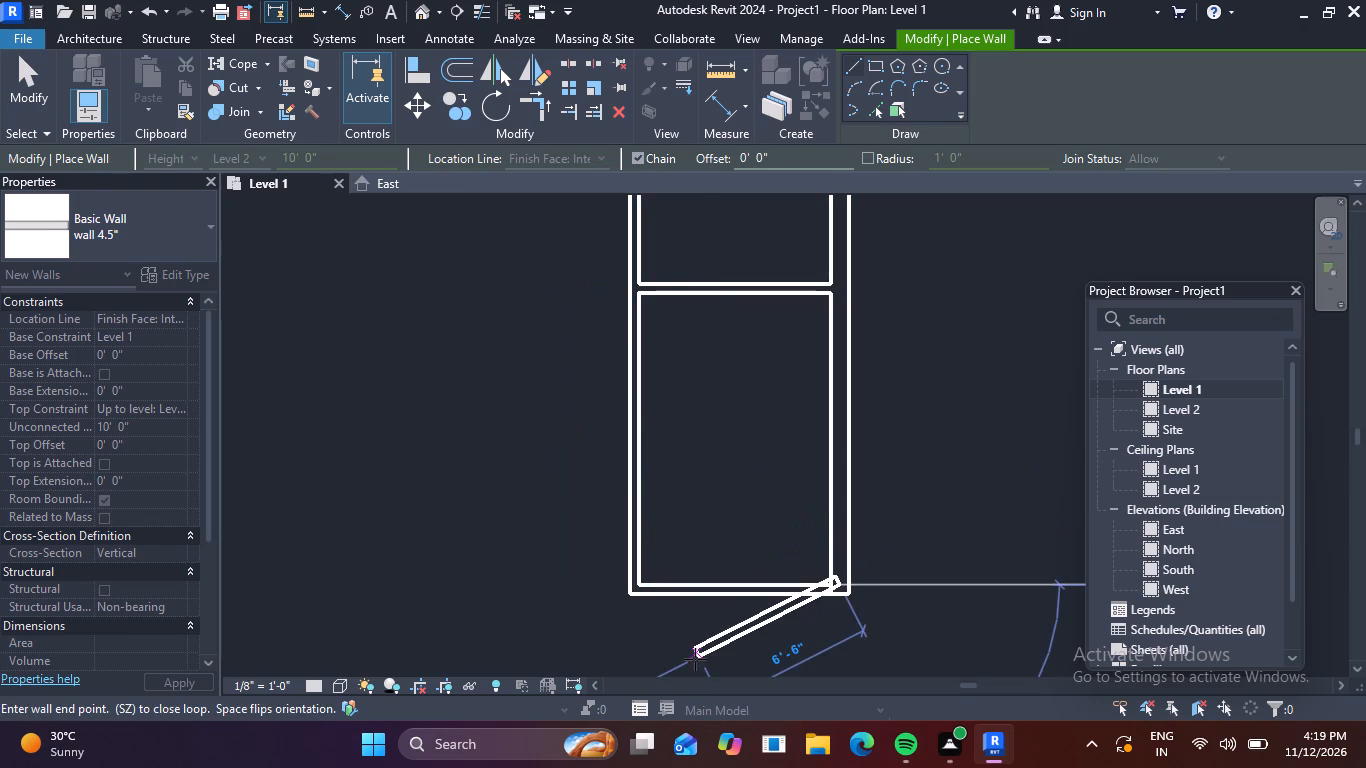
pyautogui.press('Escape')
# Draw a 10' wall 9" vertically downward from the third room's lower-right outer corner, flipped to line up with the wall above.
pyautogui.scroll(-3, 697, 649)
pyautogui.moveTo(722, 718); pyautogui.dragTo(721, 596, button='middle')
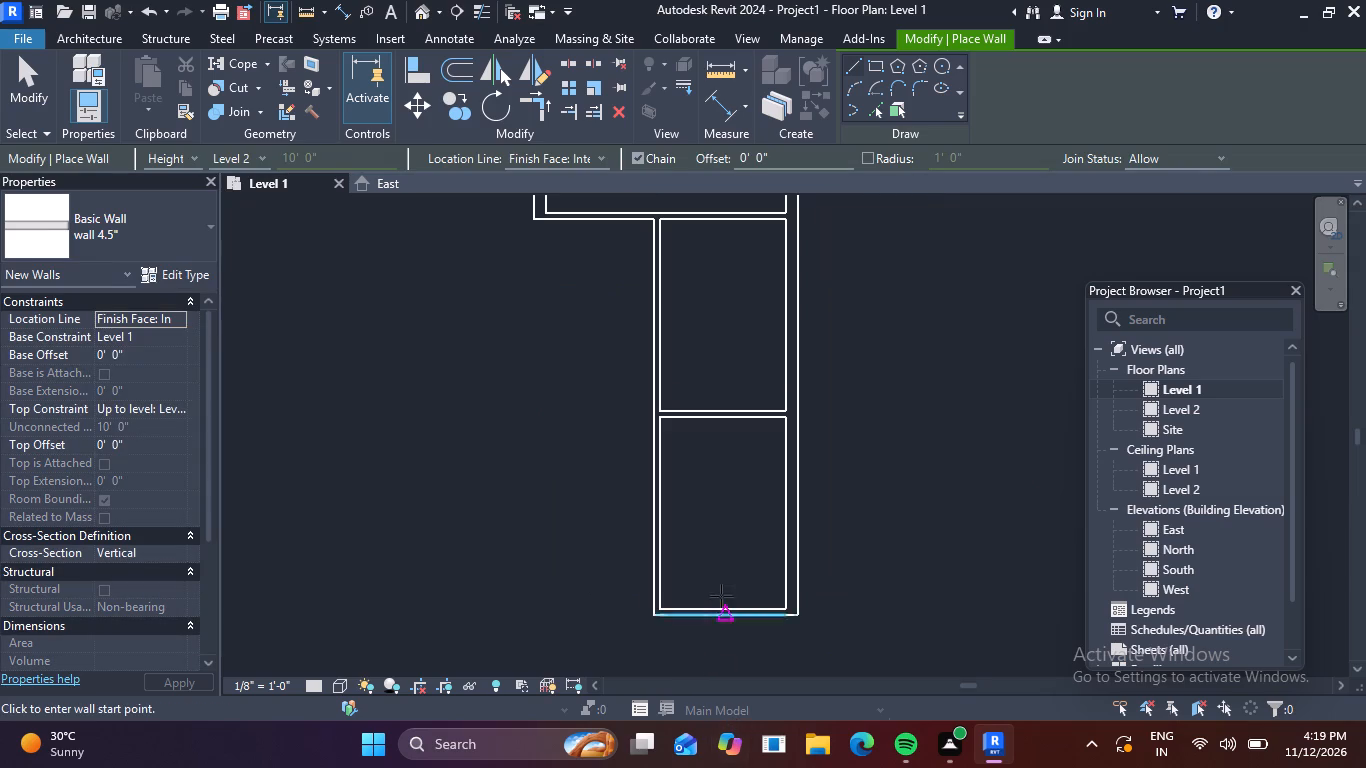
pyautogui.moveTo(721, 596); pyautogui.dragTo(731, 434, button='middle')
pyautogui.moveTo(779, 594); pyautogui.dragTo(773, 380, button='middle')
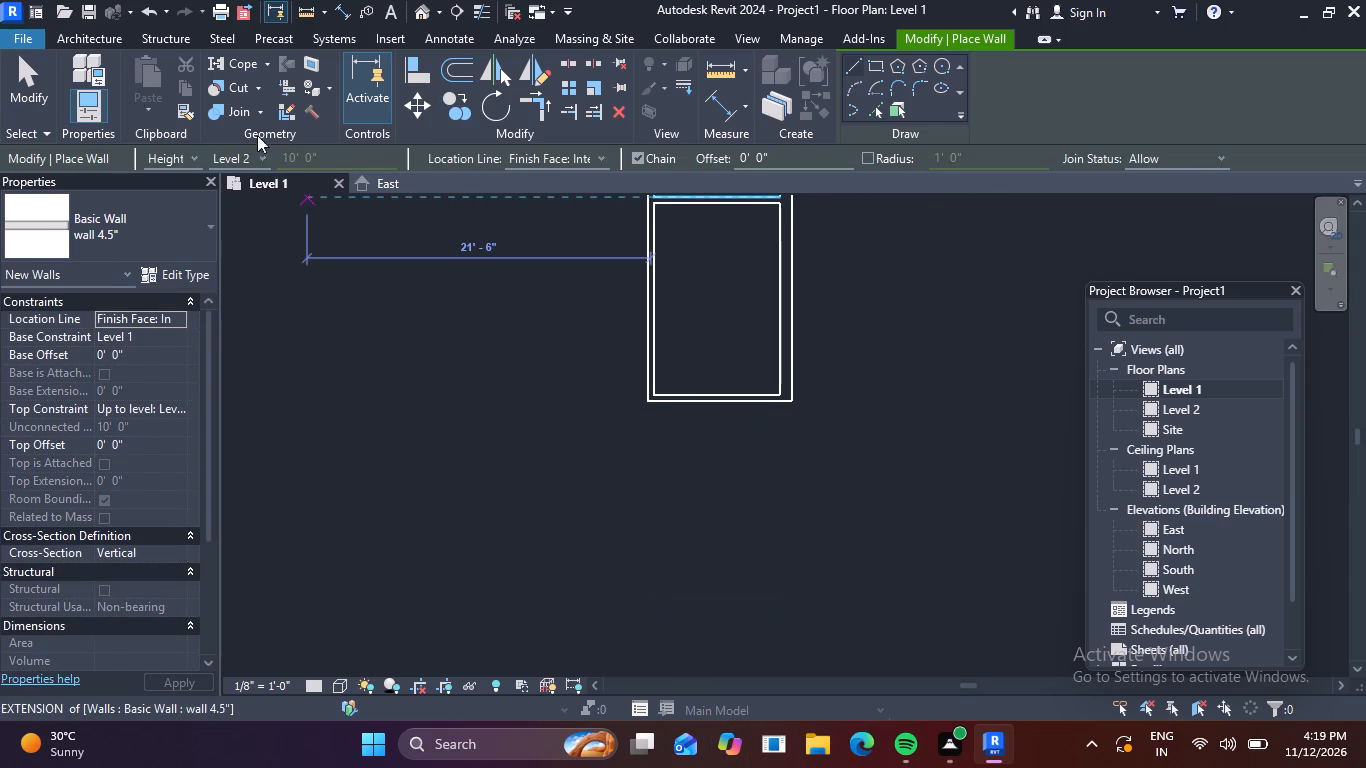
pyautogui.press('Escape')
pyautogui.press('Escape')
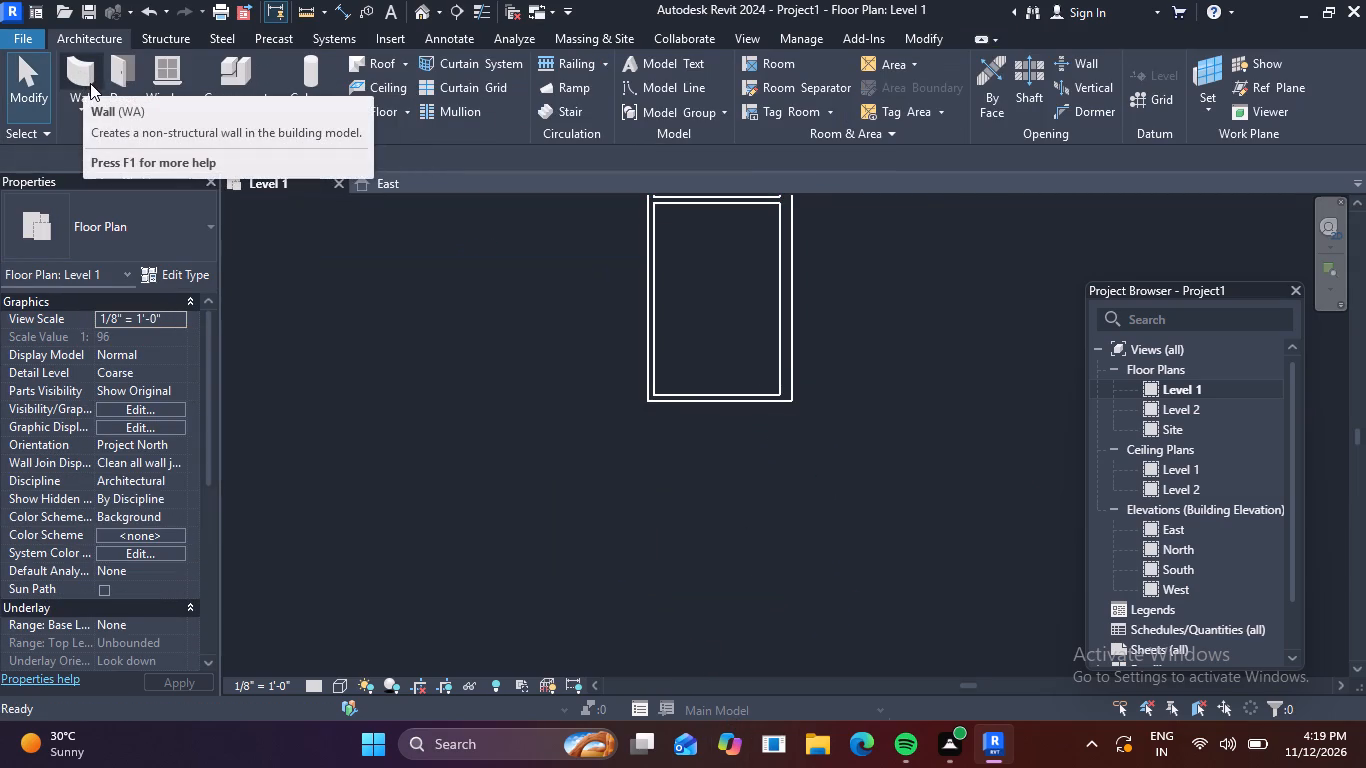
pyautogui.click(782, 356)
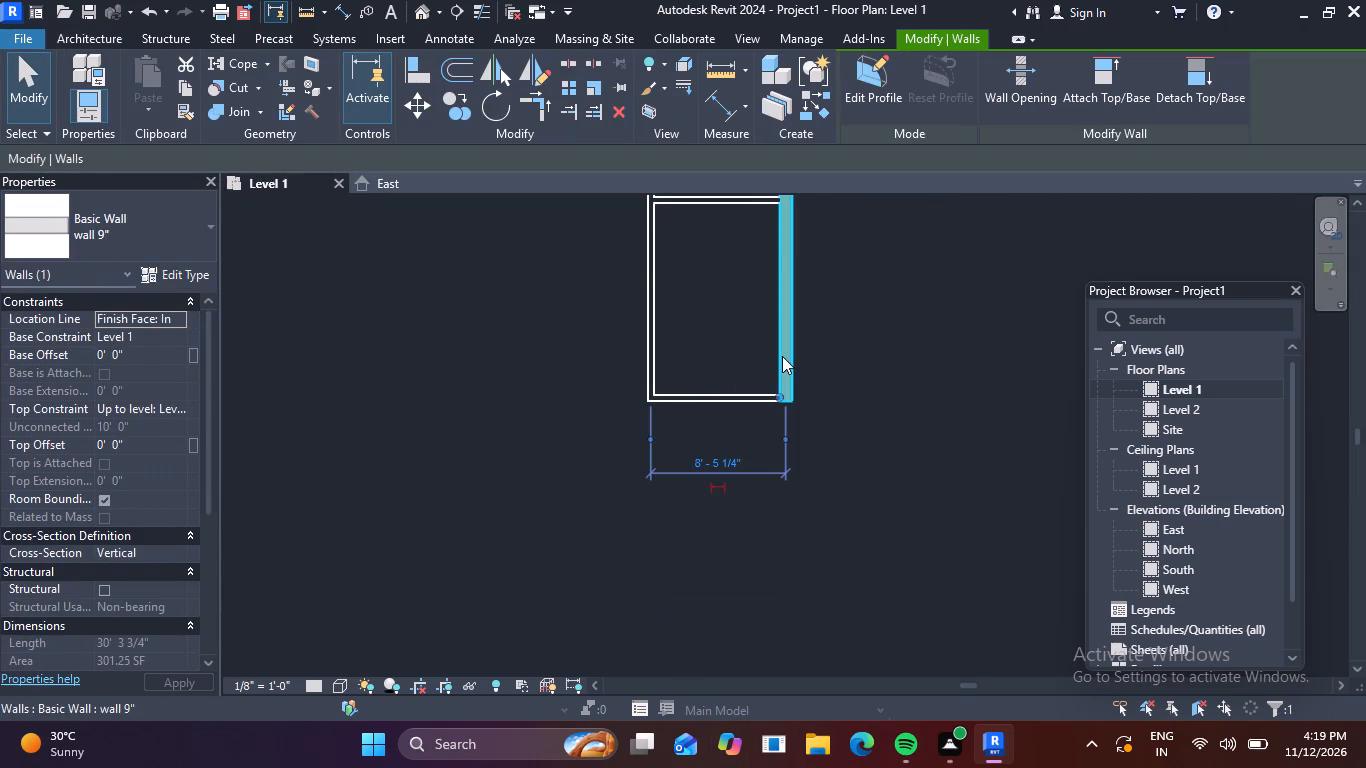
pyautogui.write('cs')
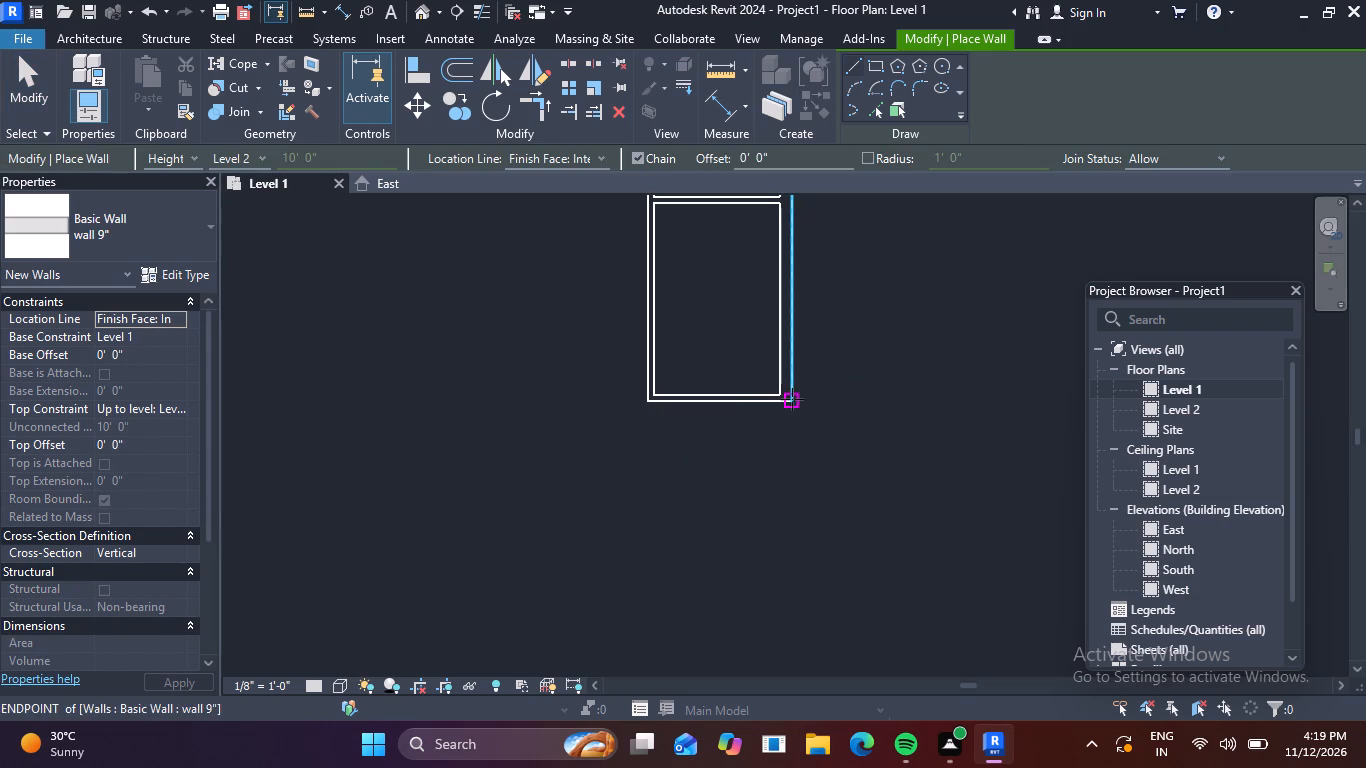
pyautogui.click(792, 399)
pyautogui.press('space')
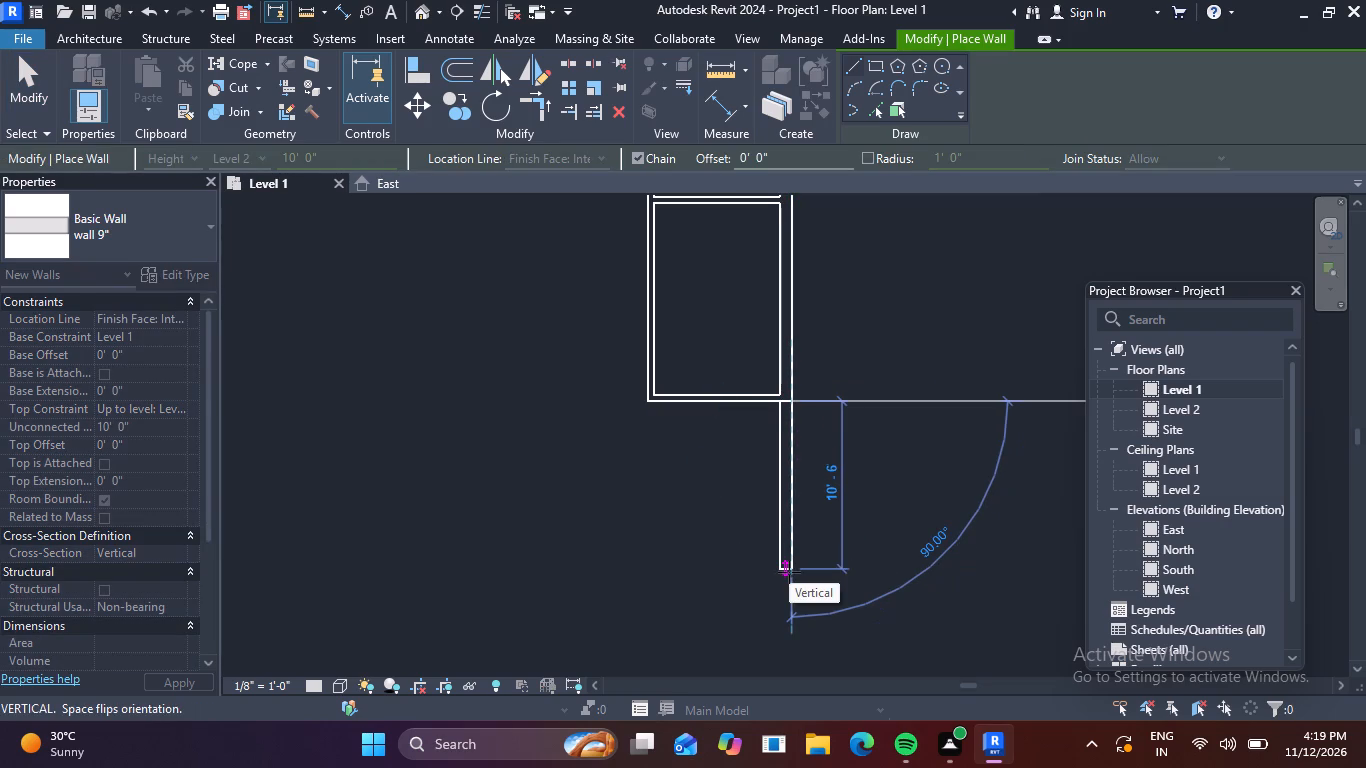
pyautogui.press('1')
pyautogui.press('0')
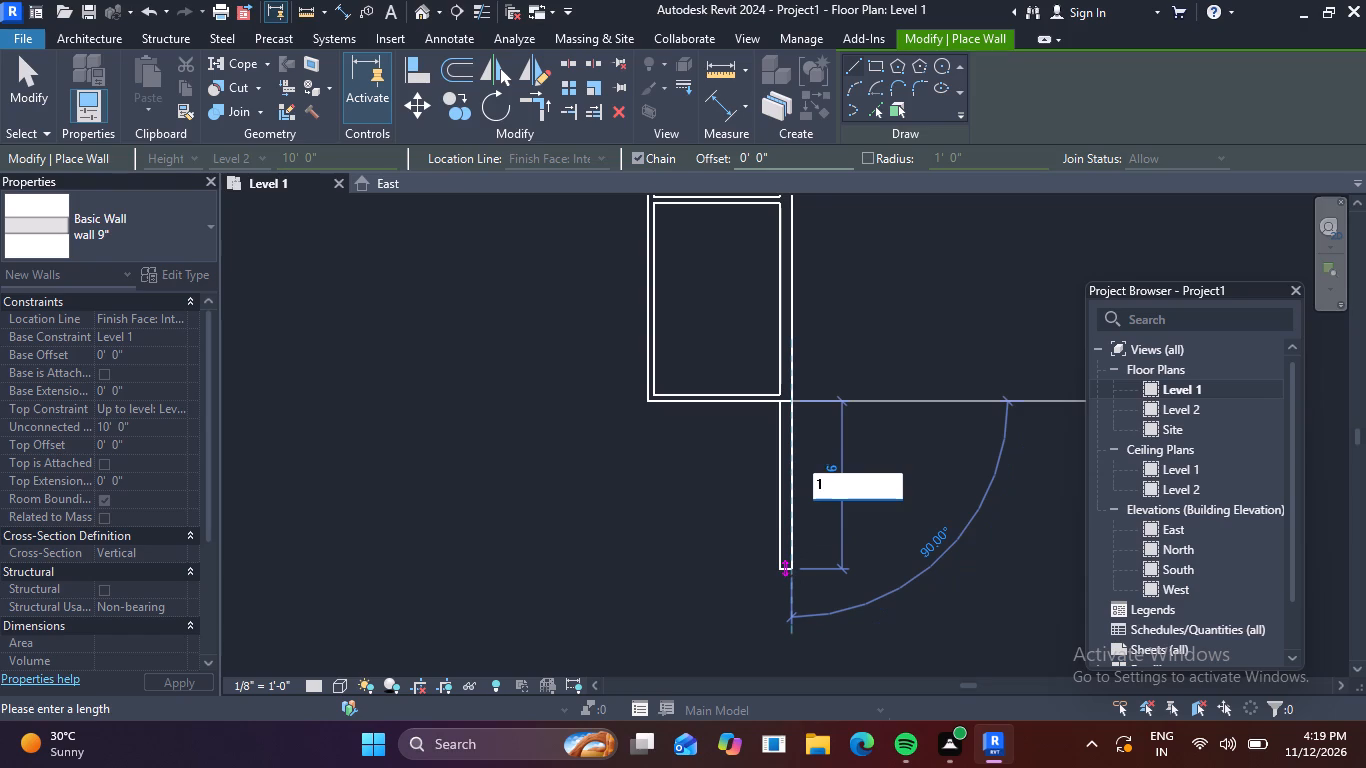
pyautogui.press("'")
pyautogui.press('Return')
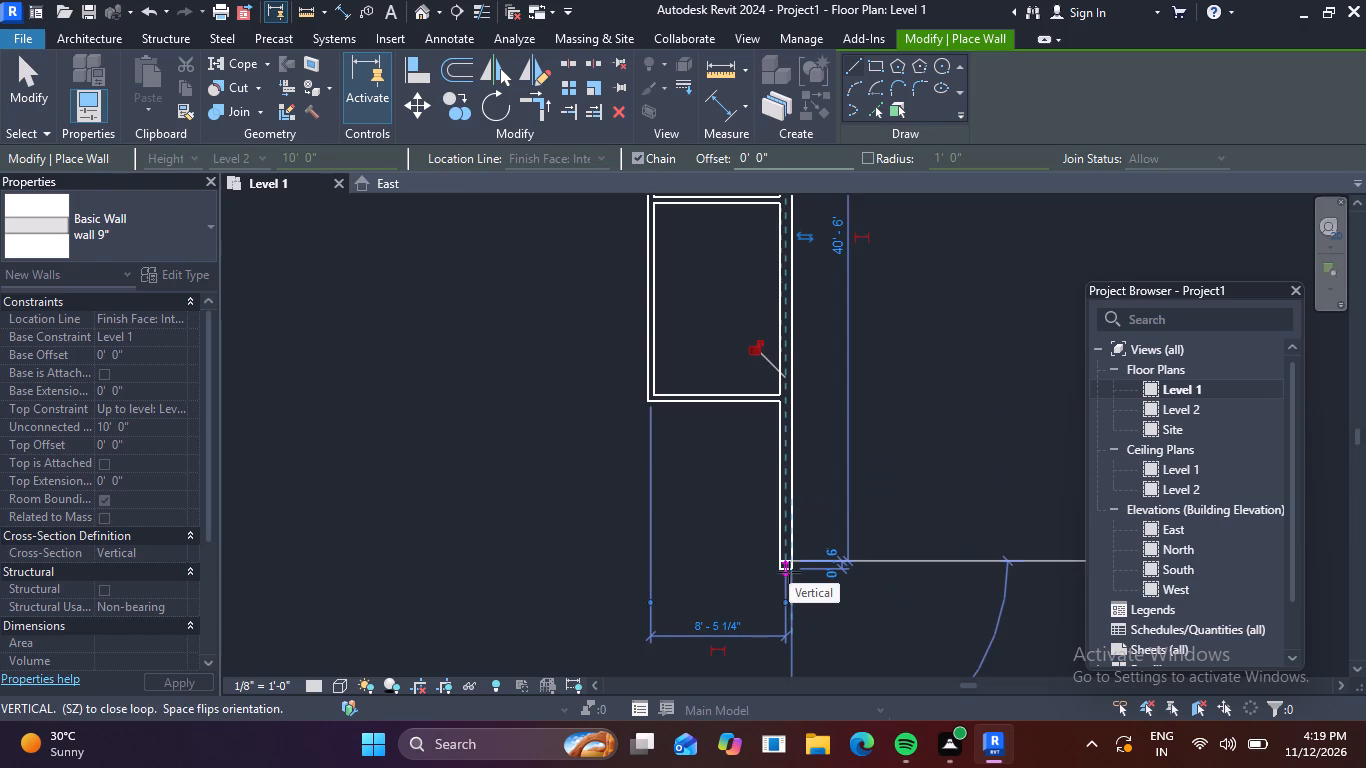
pyautogui.press('Escape')
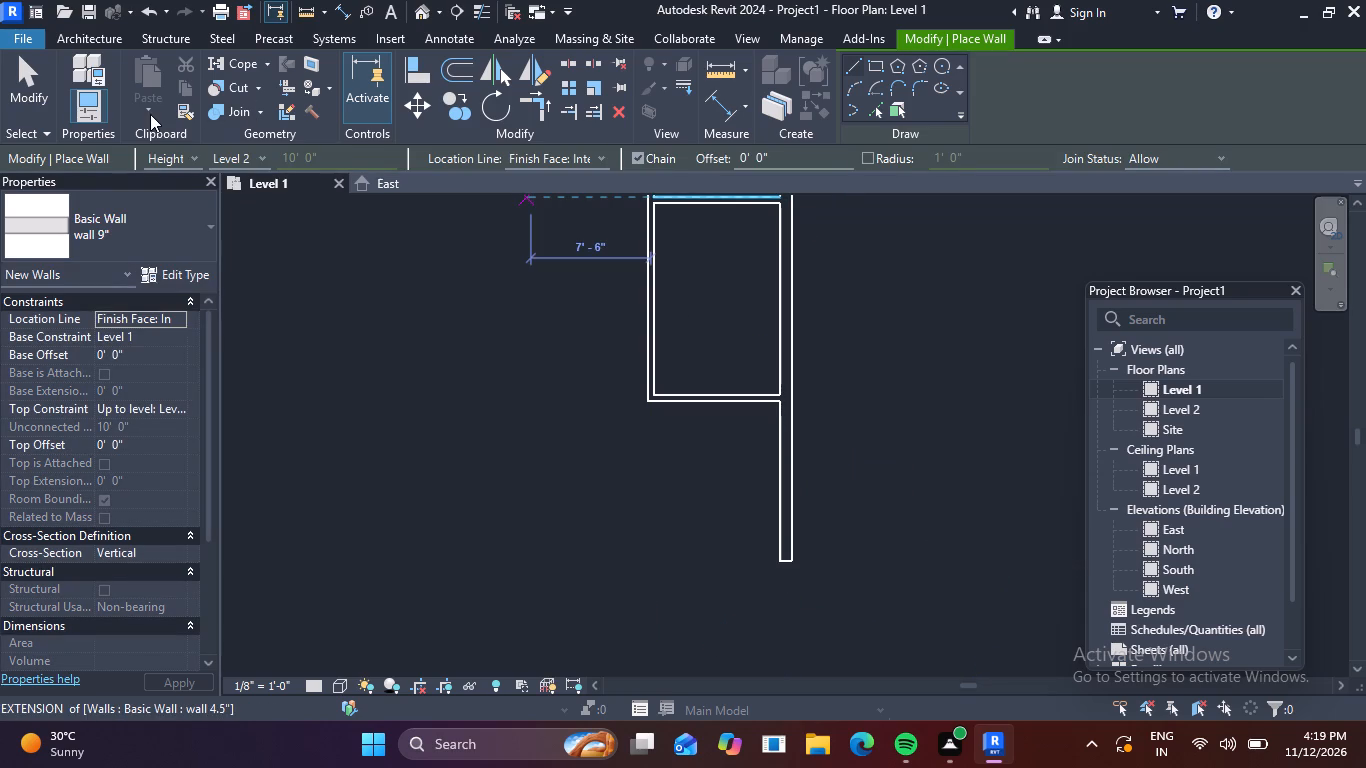
pyautogui.click(97, 37)
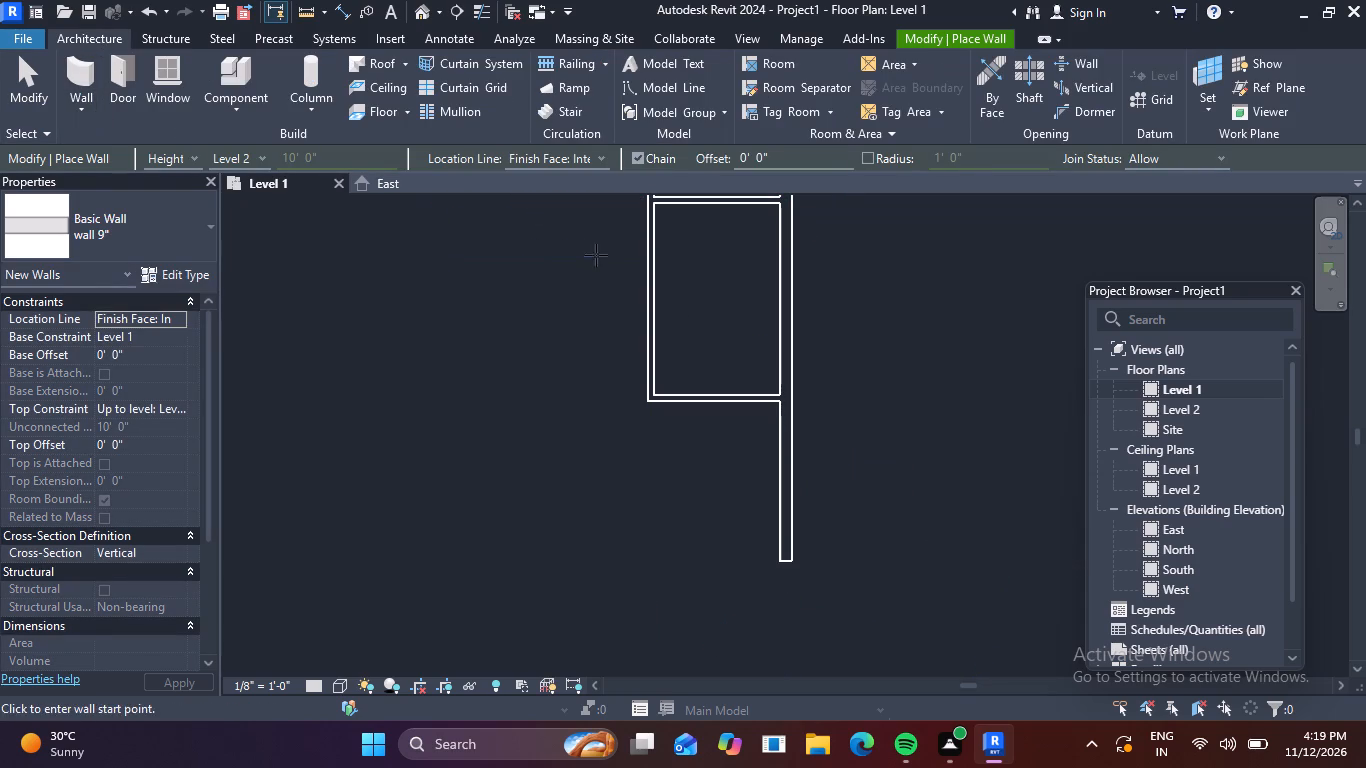
pyautogui.press('Escape')
# Draw chained wall 4.5" walls from the third room's lower-left outer corner: 10' downward and horizontally to the right 9" wall's end.
pyautogui.click(664, 397)
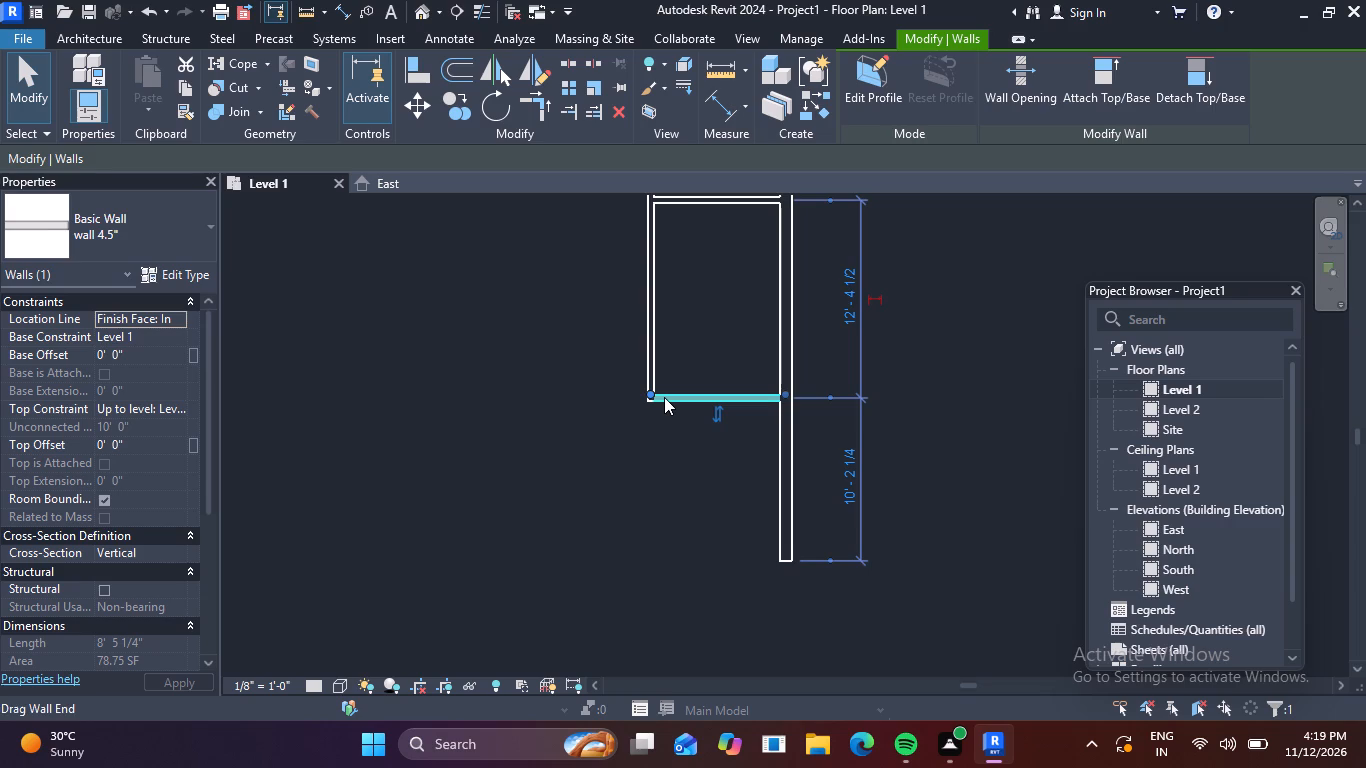
pyautogui.write('cs')
pyautogui.click(647, 408)
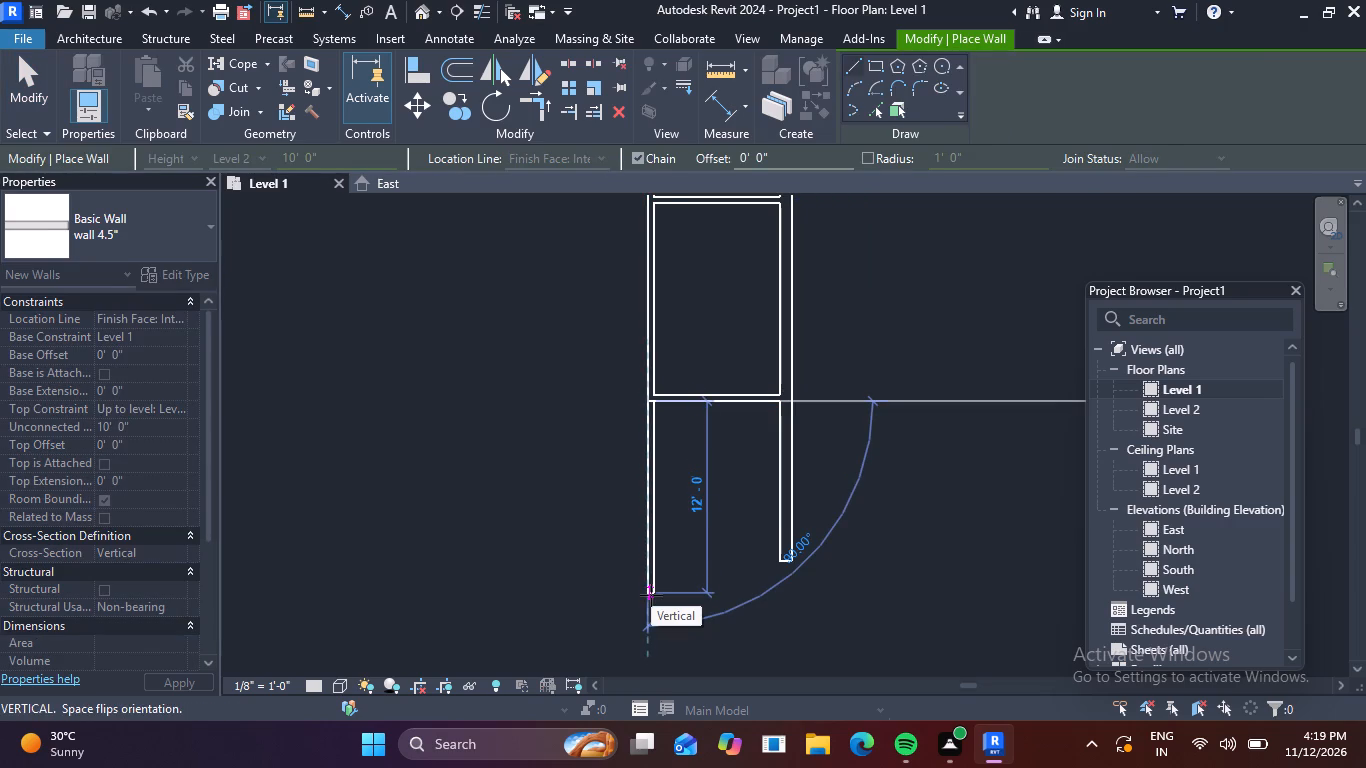
pyautogui.write('10')
pyautogui.press('Return')
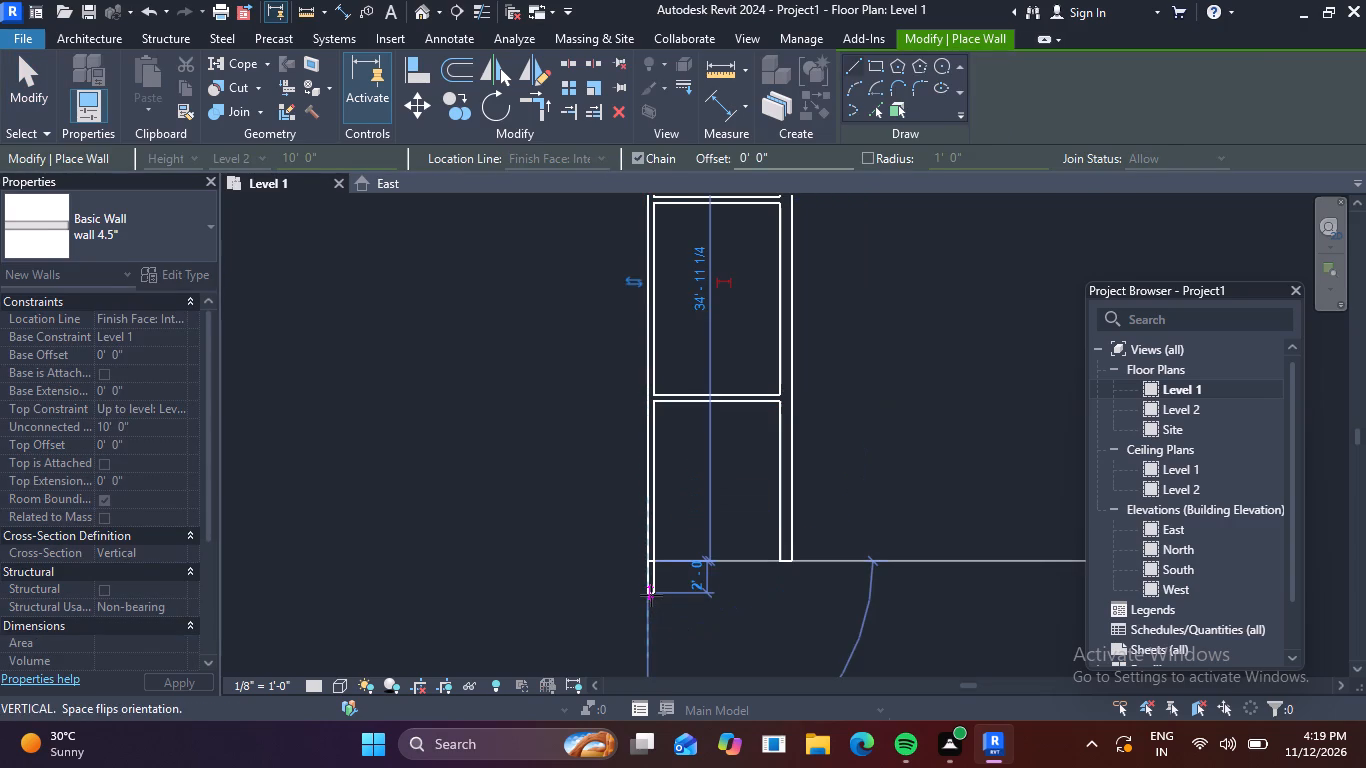
pyautogui.click(798, 565)
pyautogui.press('Escape')
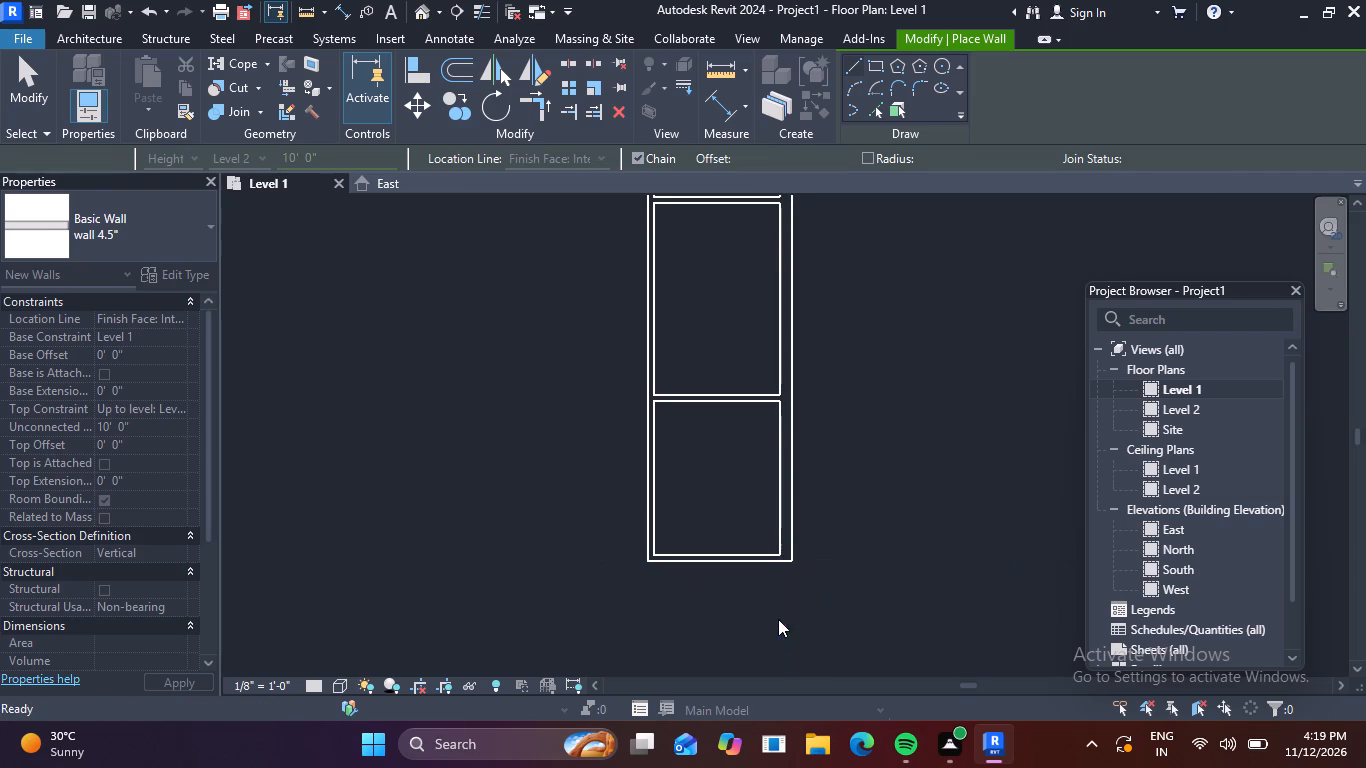
pyautogui.scroll(-4, 778, 619)
pyautogui.scroll(4, 800, 611)
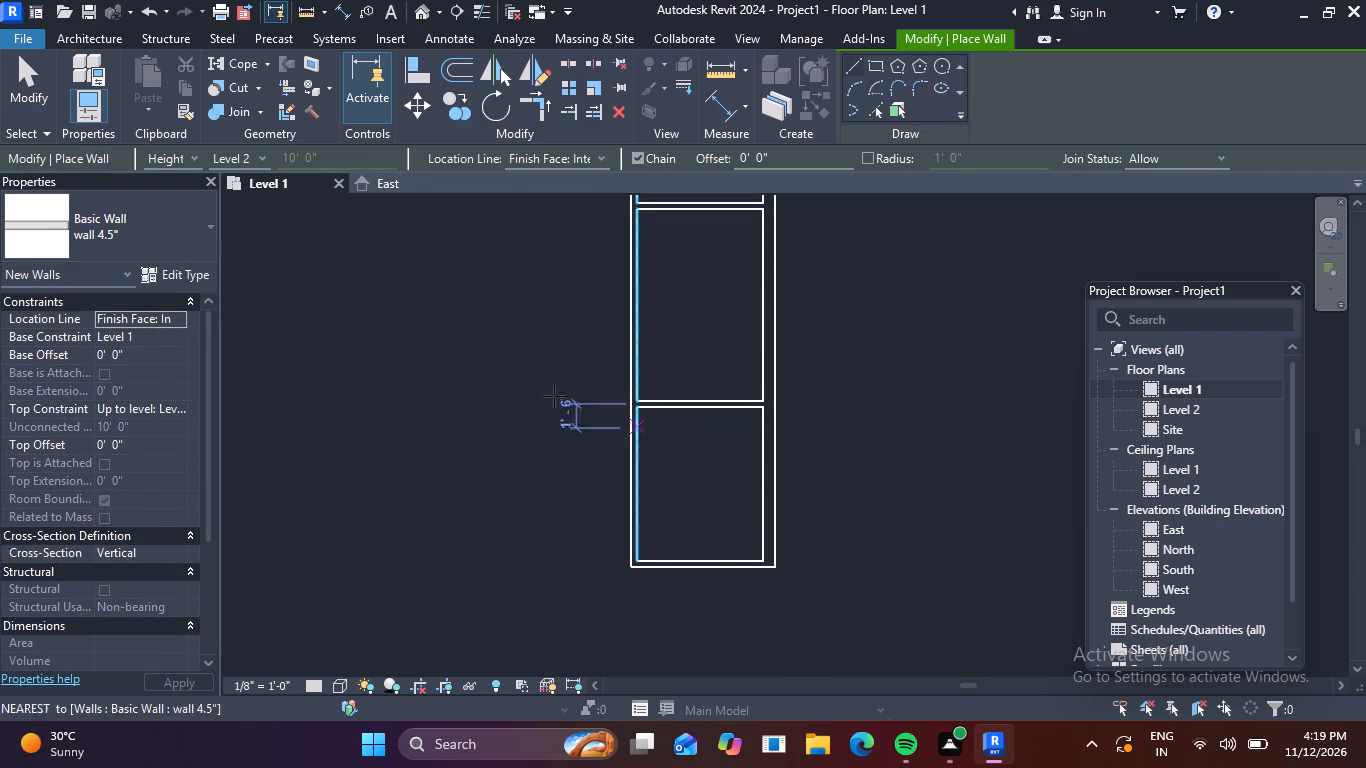
pyautogui.press('Escape')
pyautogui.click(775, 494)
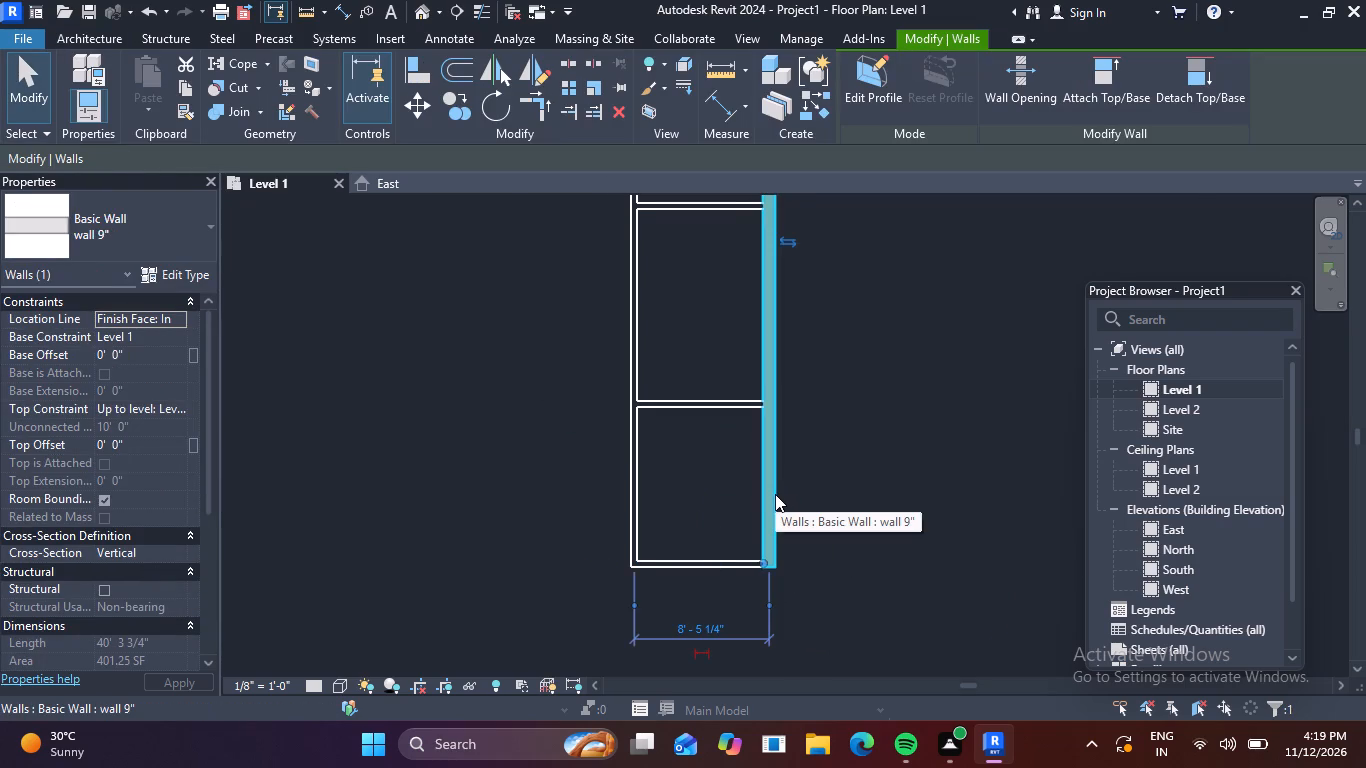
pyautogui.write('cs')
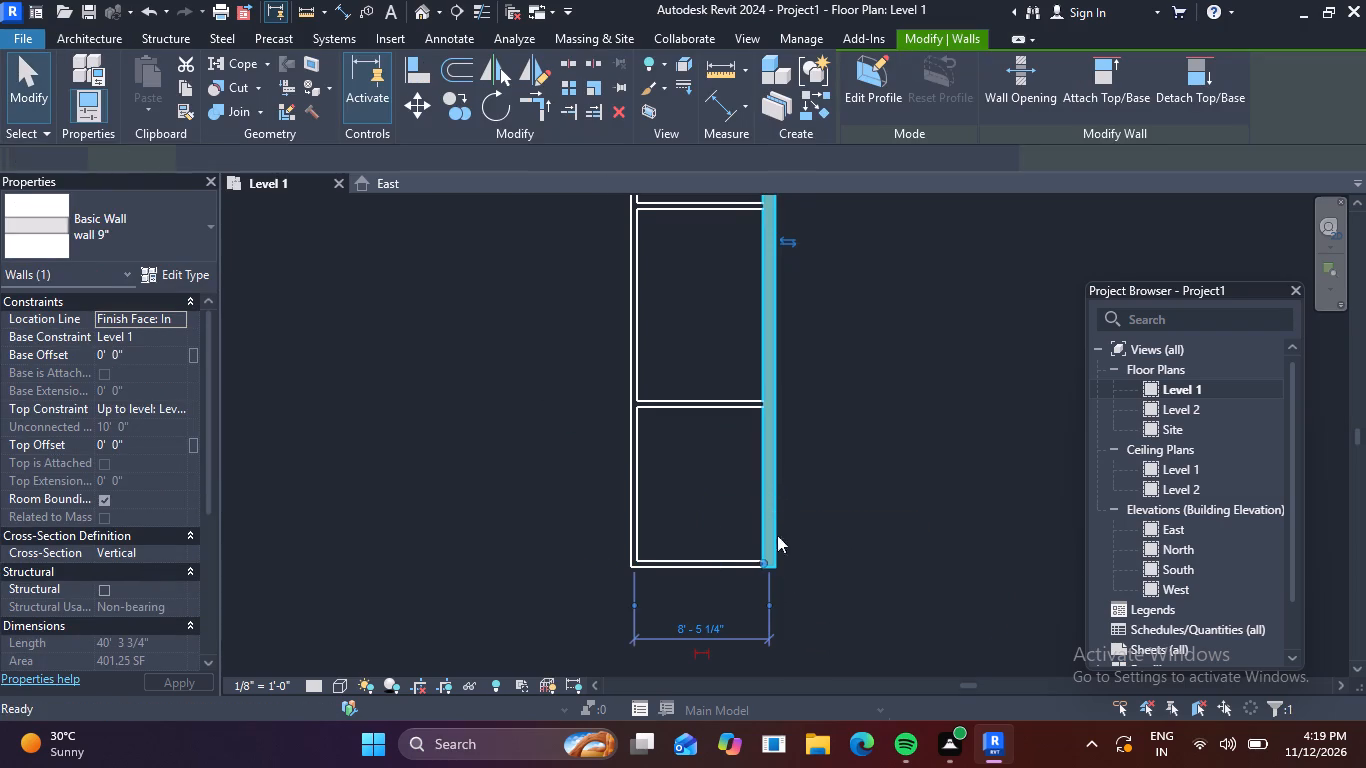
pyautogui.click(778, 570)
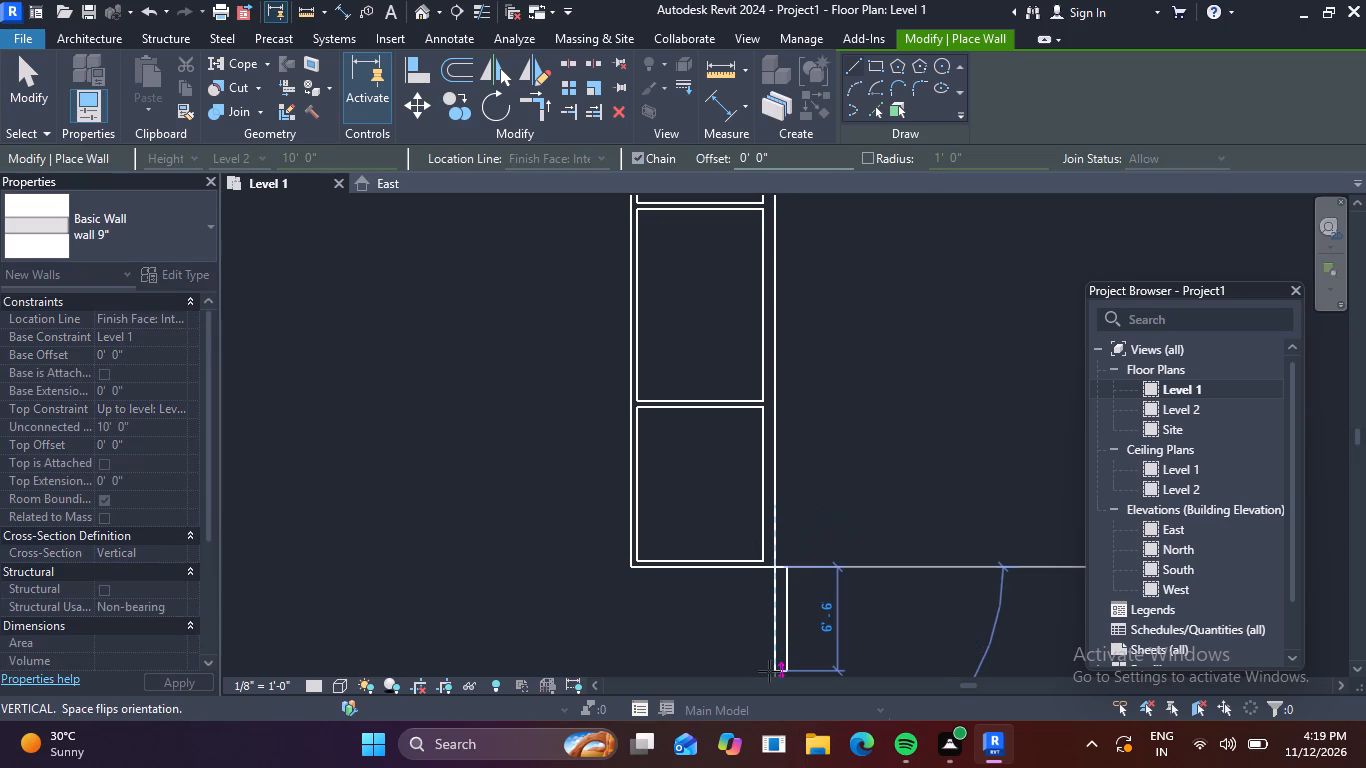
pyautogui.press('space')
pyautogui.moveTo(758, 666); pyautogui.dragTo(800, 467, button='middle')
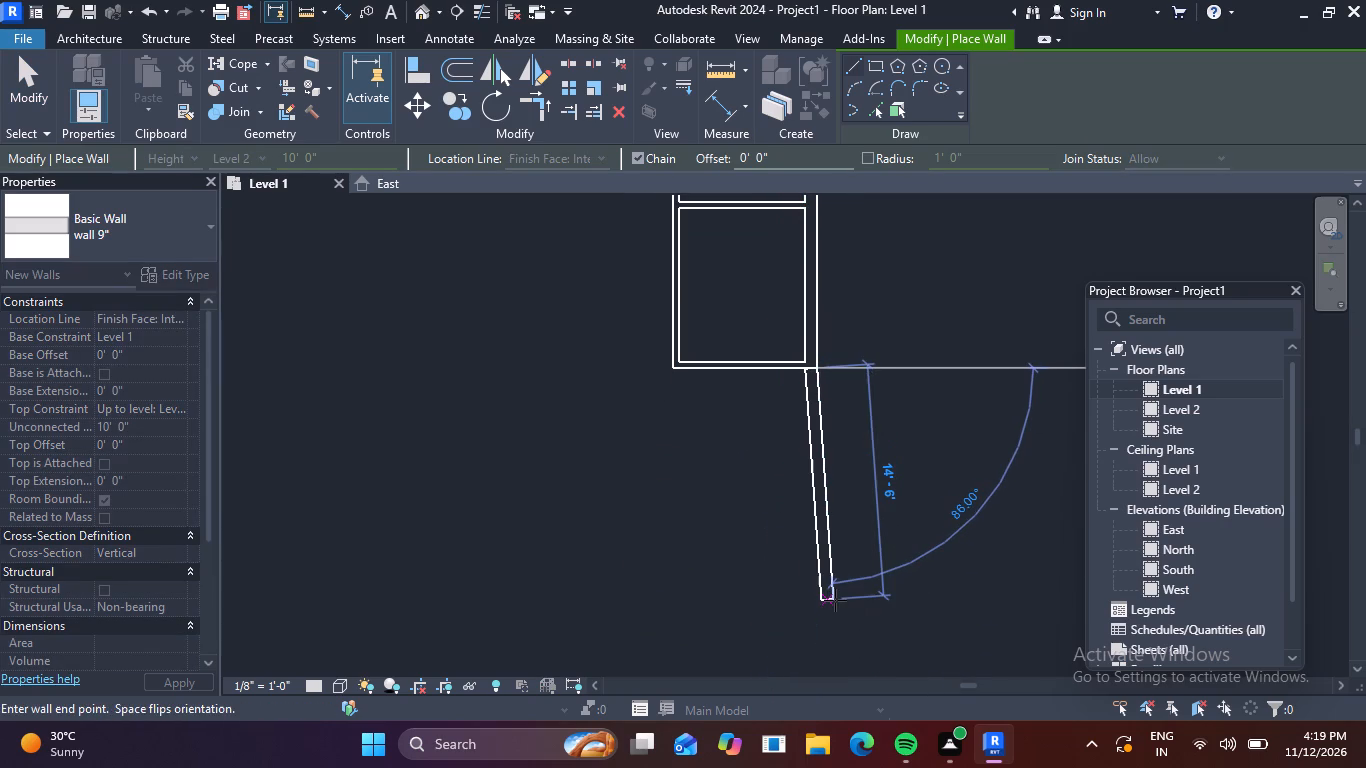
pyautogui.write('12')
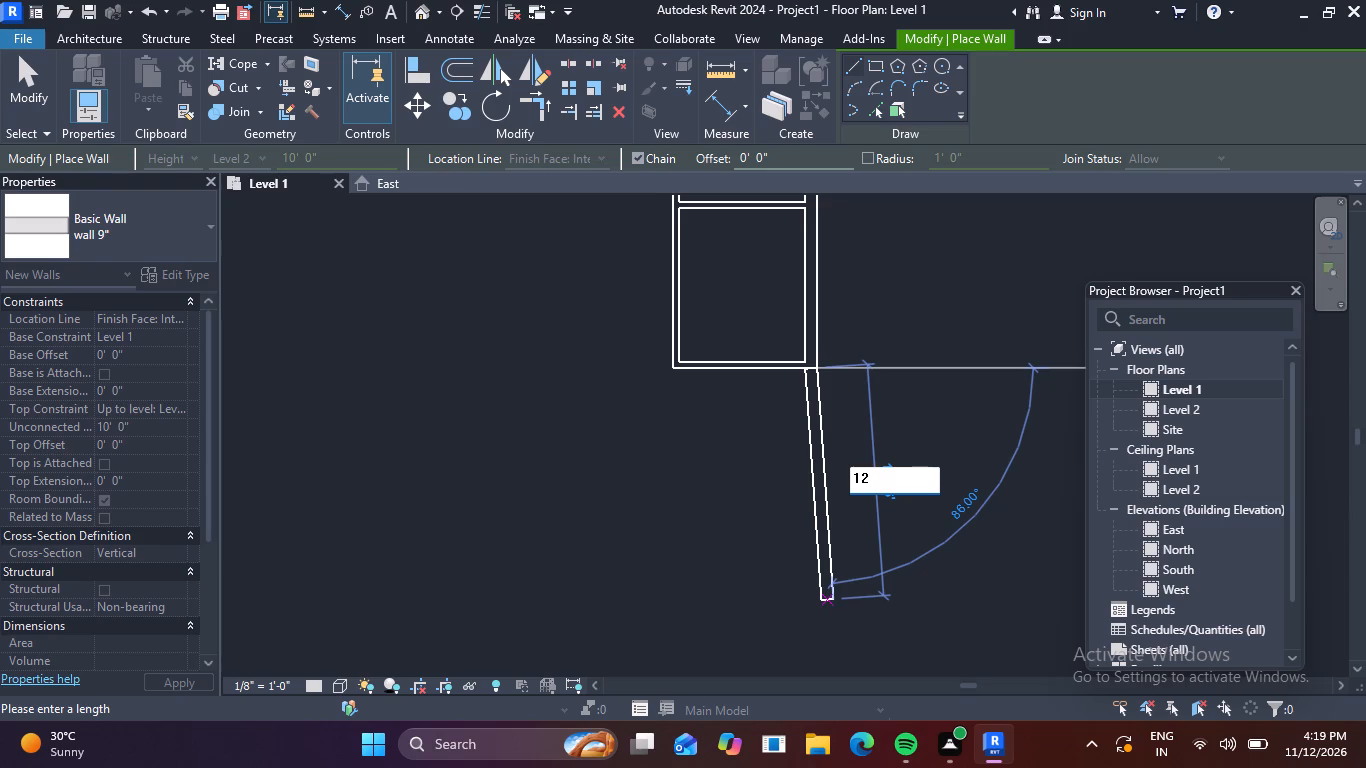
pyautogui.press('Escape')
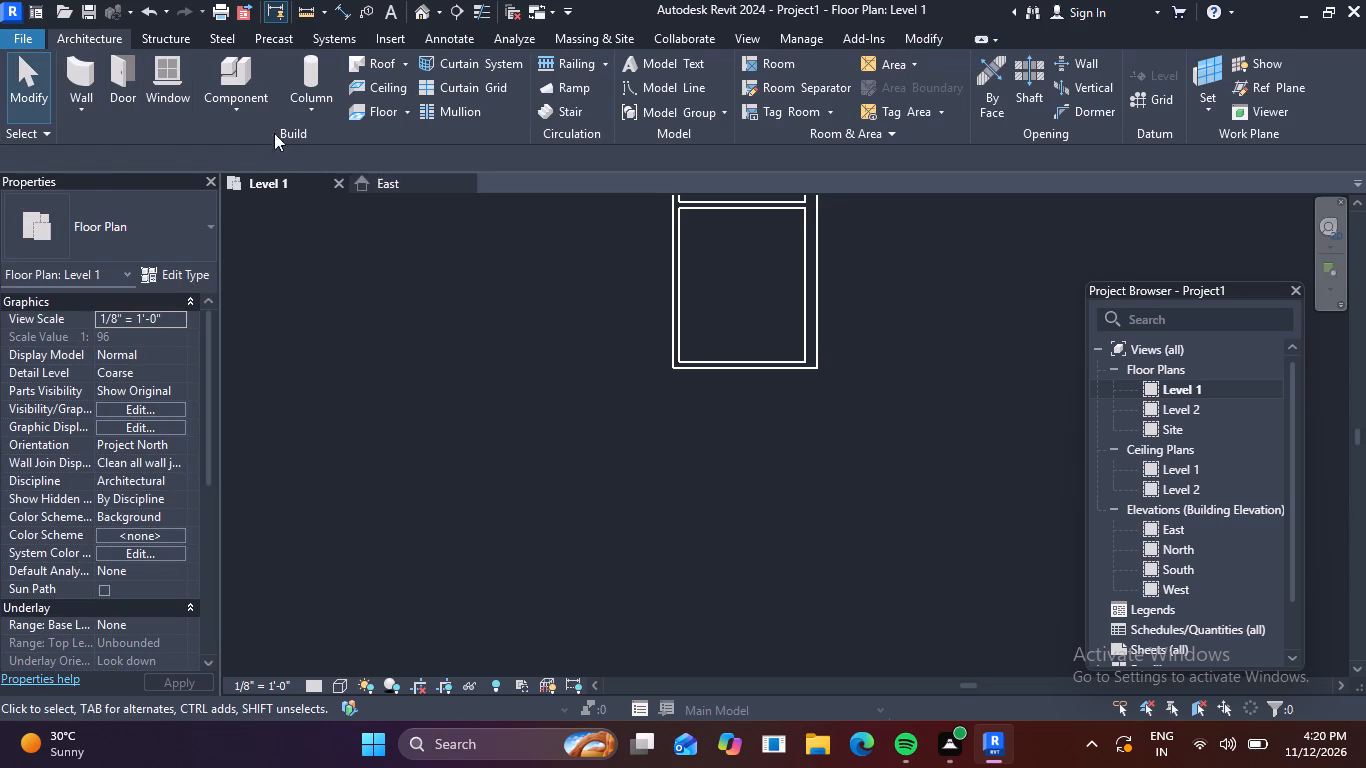
# Draw a 15' wall 9" vertically downward from the fourth room's lower-right outer corner, flipped to line up with the wall above.
pyautogui.click(822, 329)
pyautogui.write('cs')
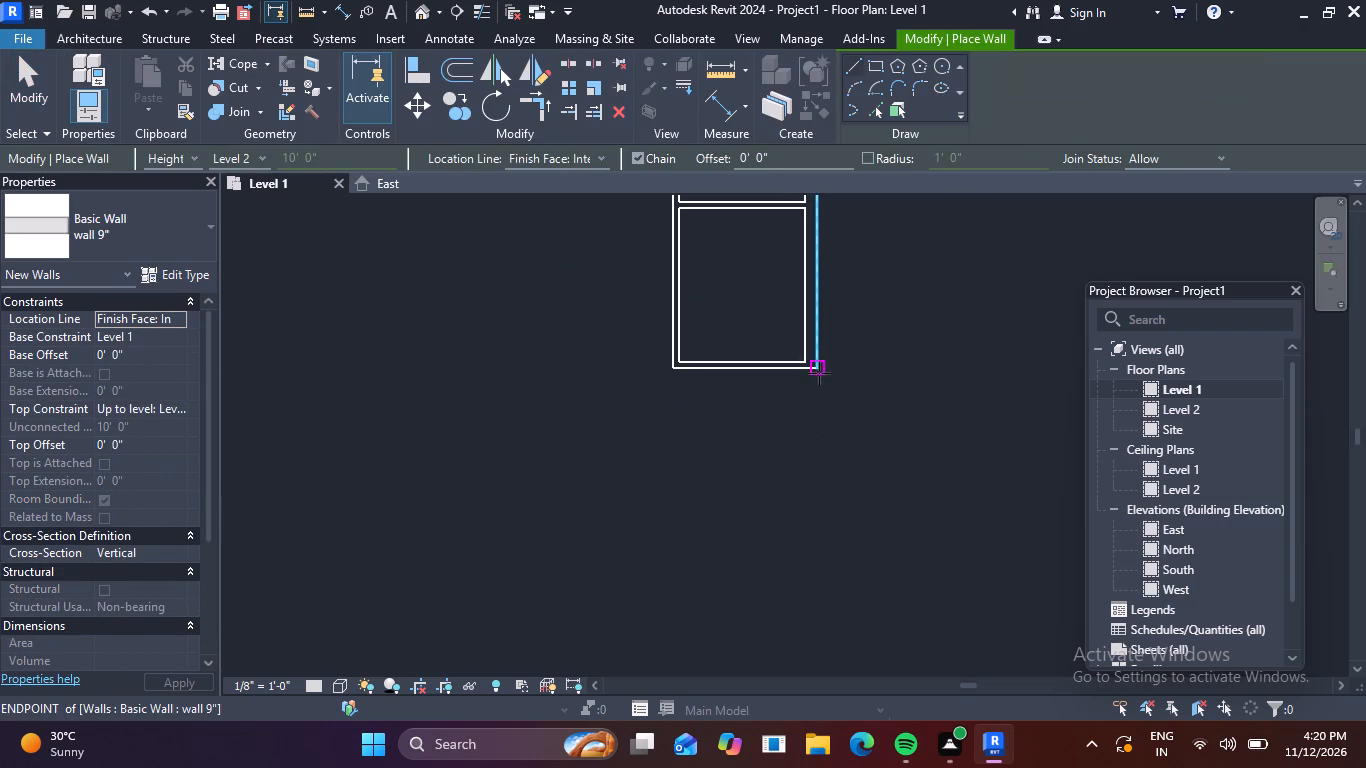
pyautogui.click(813, 370)
pyautogui.press('space')
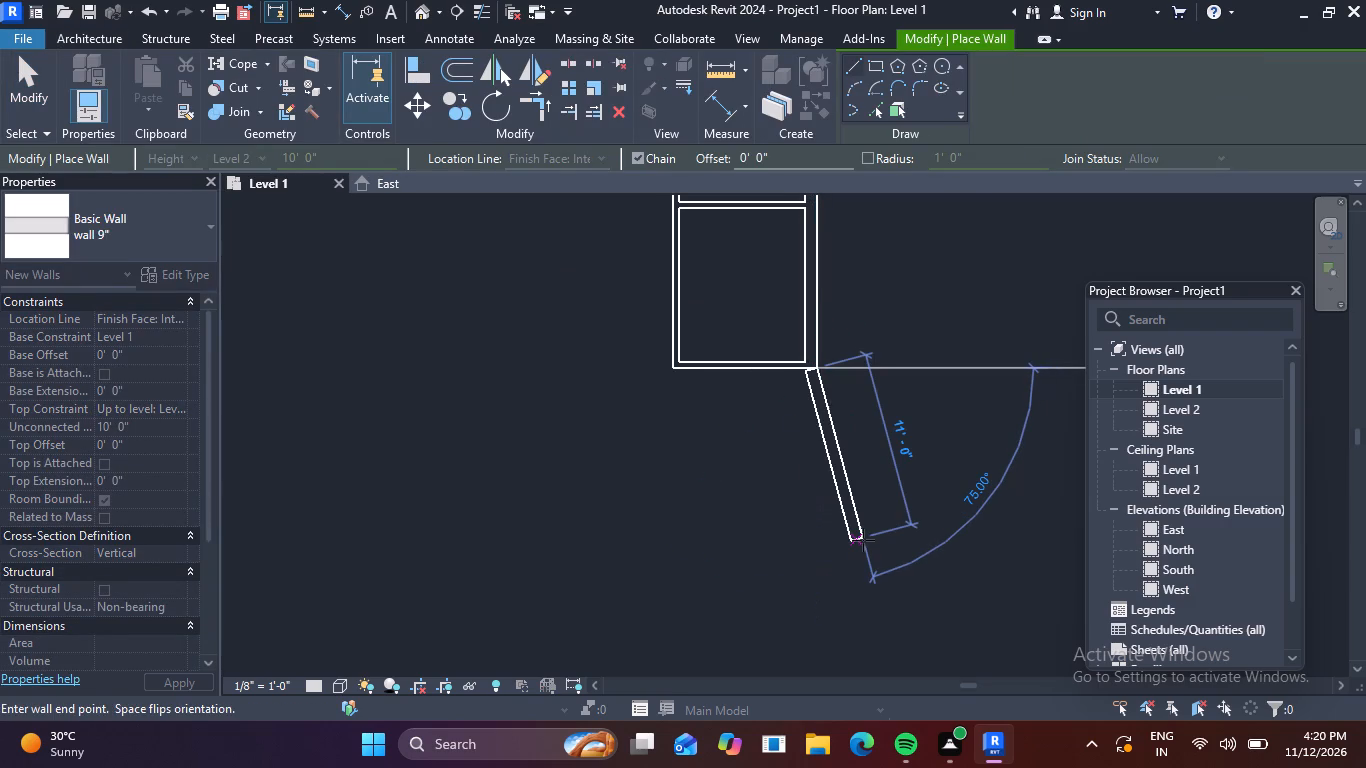
pyautogui.press('1')
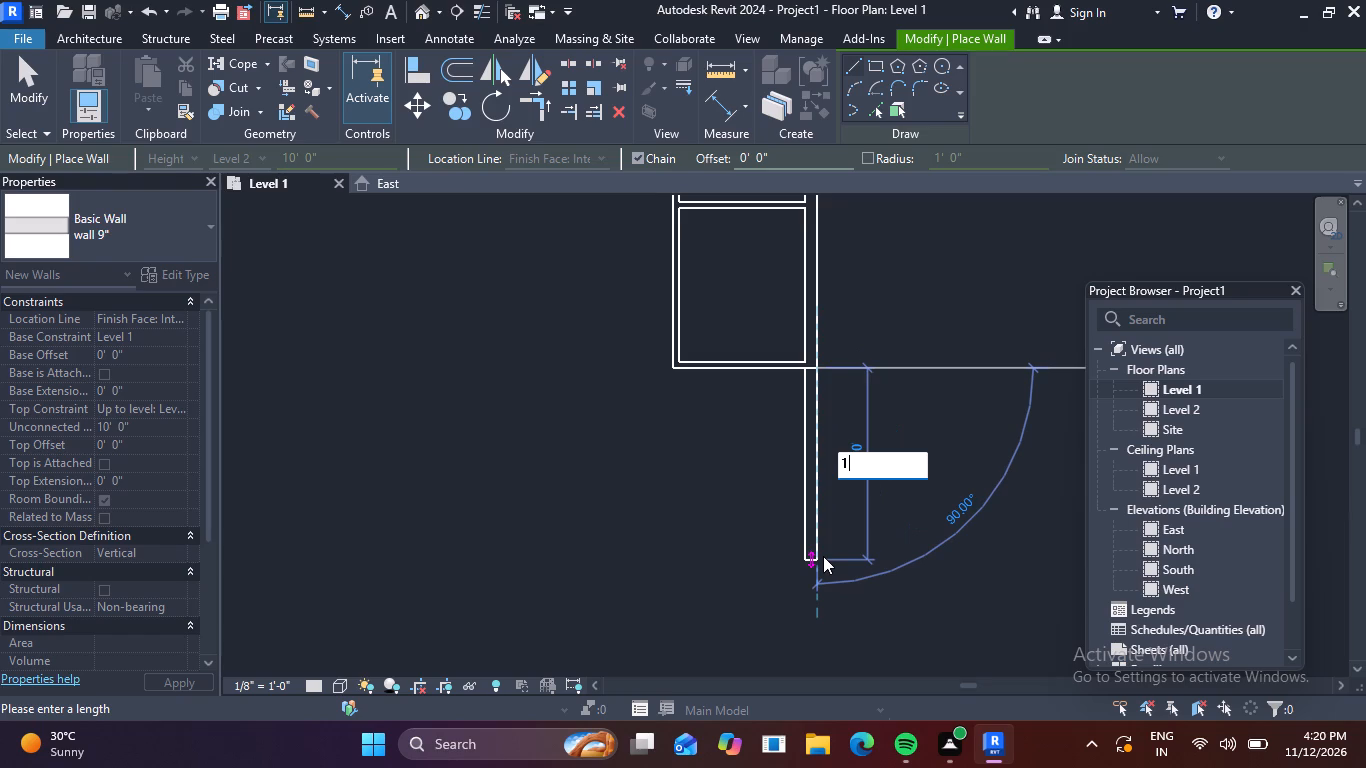
pyautogui.press('5')
pyautogui.press("'")
pyautogui.press('Return')
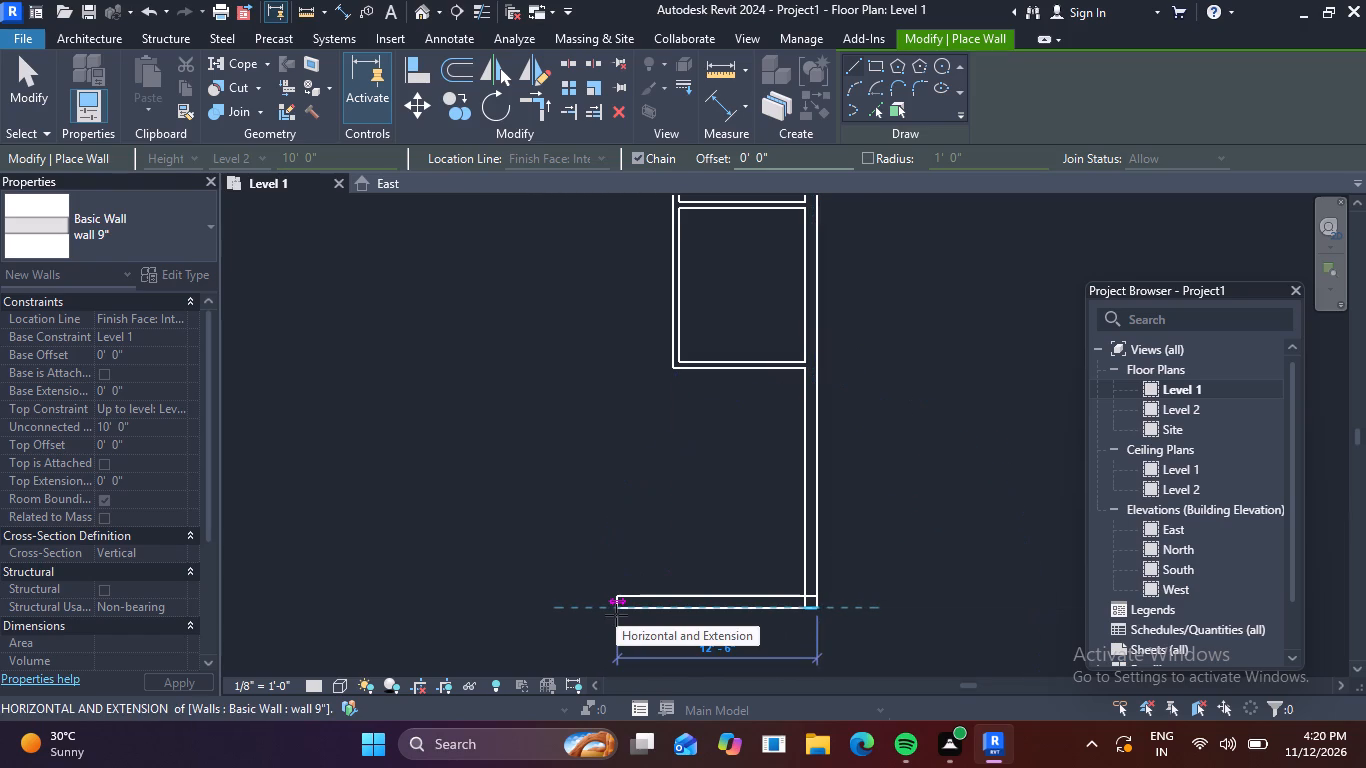
# Draw chained wall 9" walls from the 15' wall's lower end: 15' 9" leftward, flipped outward, and vertically up to the top room's left wall.
pyautogui.press('space')
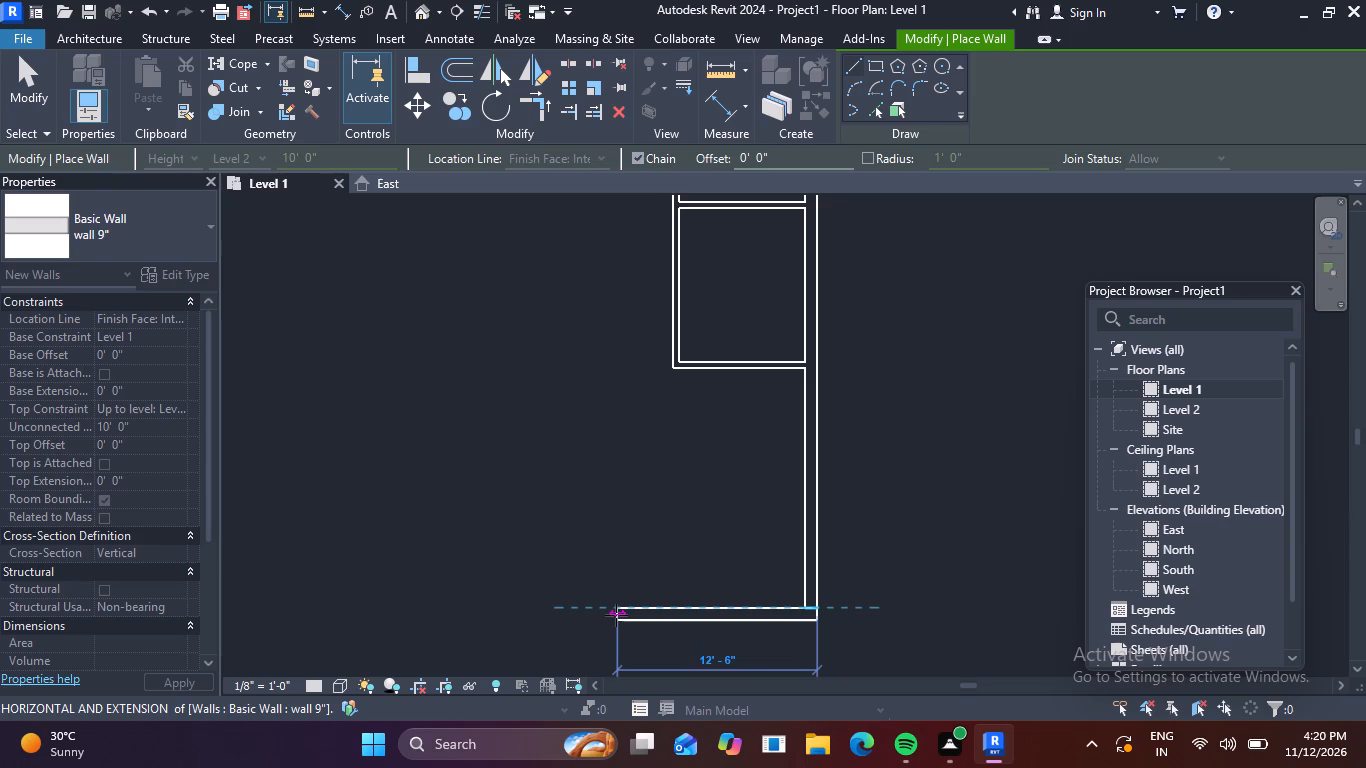
pyautogui.scroll(-5, 616, 615)
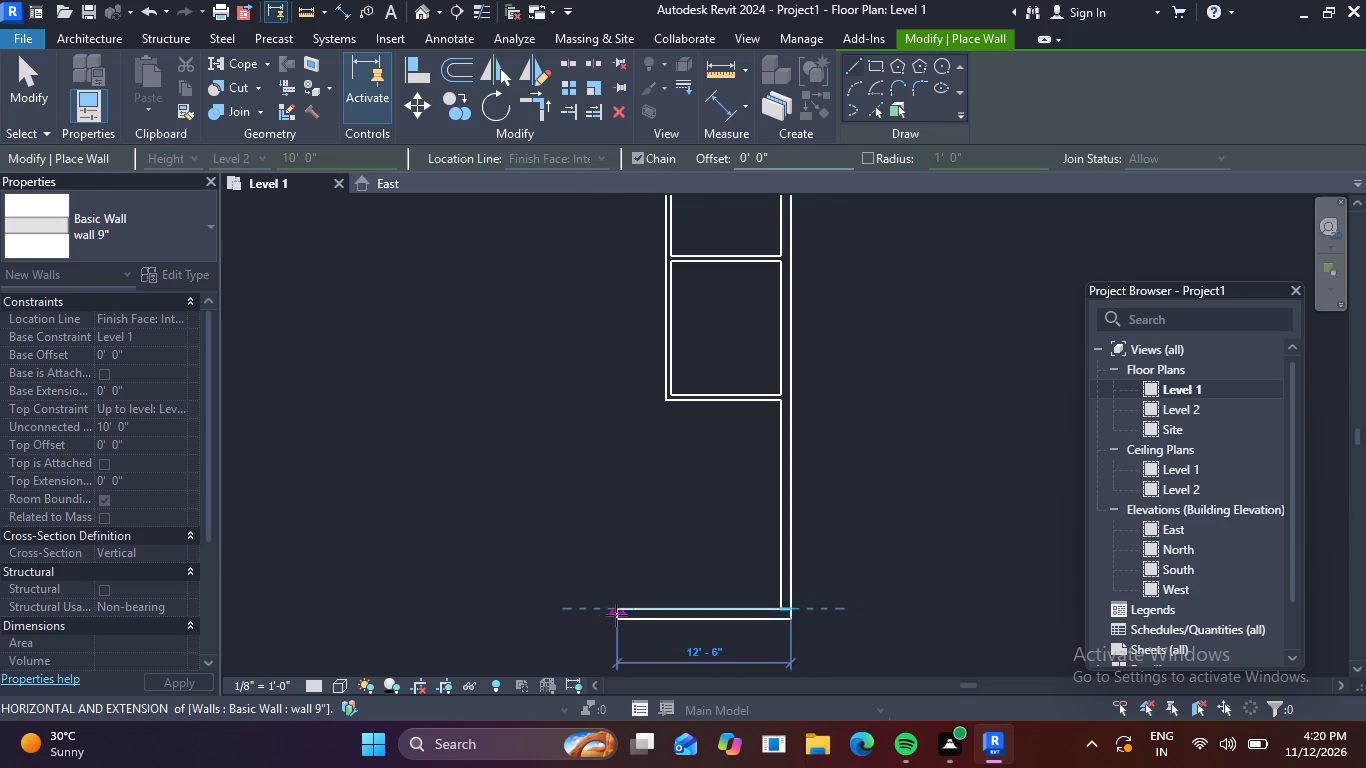
pyautogui.moveTo(587, 605); pyautogui.dragTo(546, 607, button='middle')
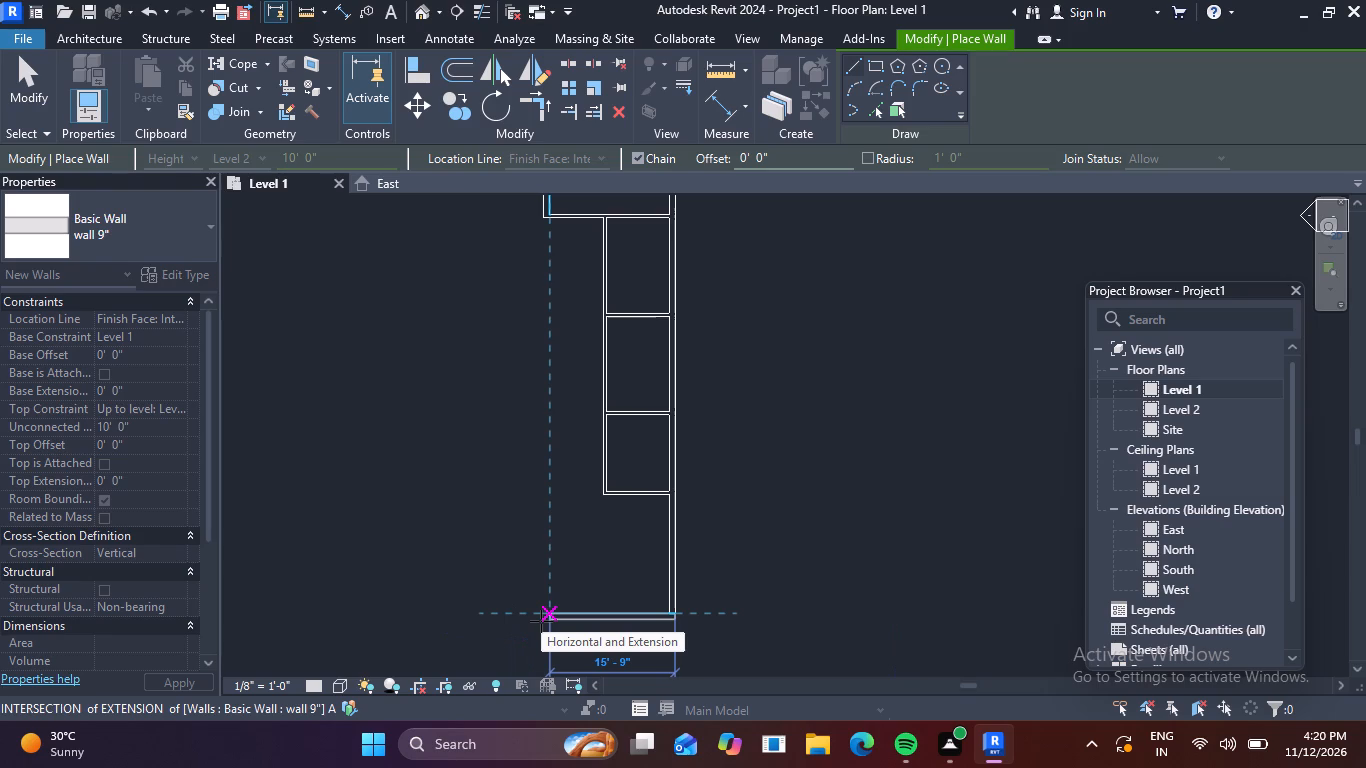
pyautogui.click(541, 621)
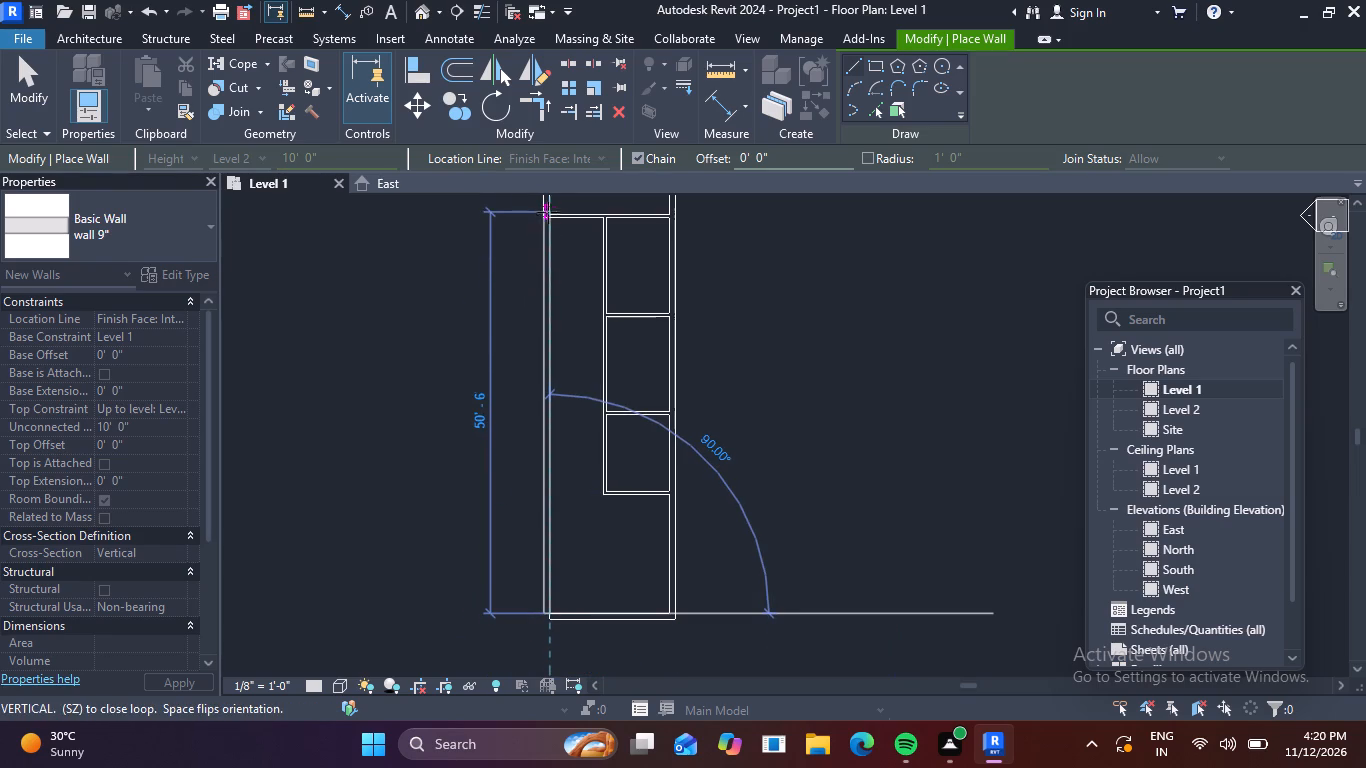
pyautogui.scroll(4, 551, 214)
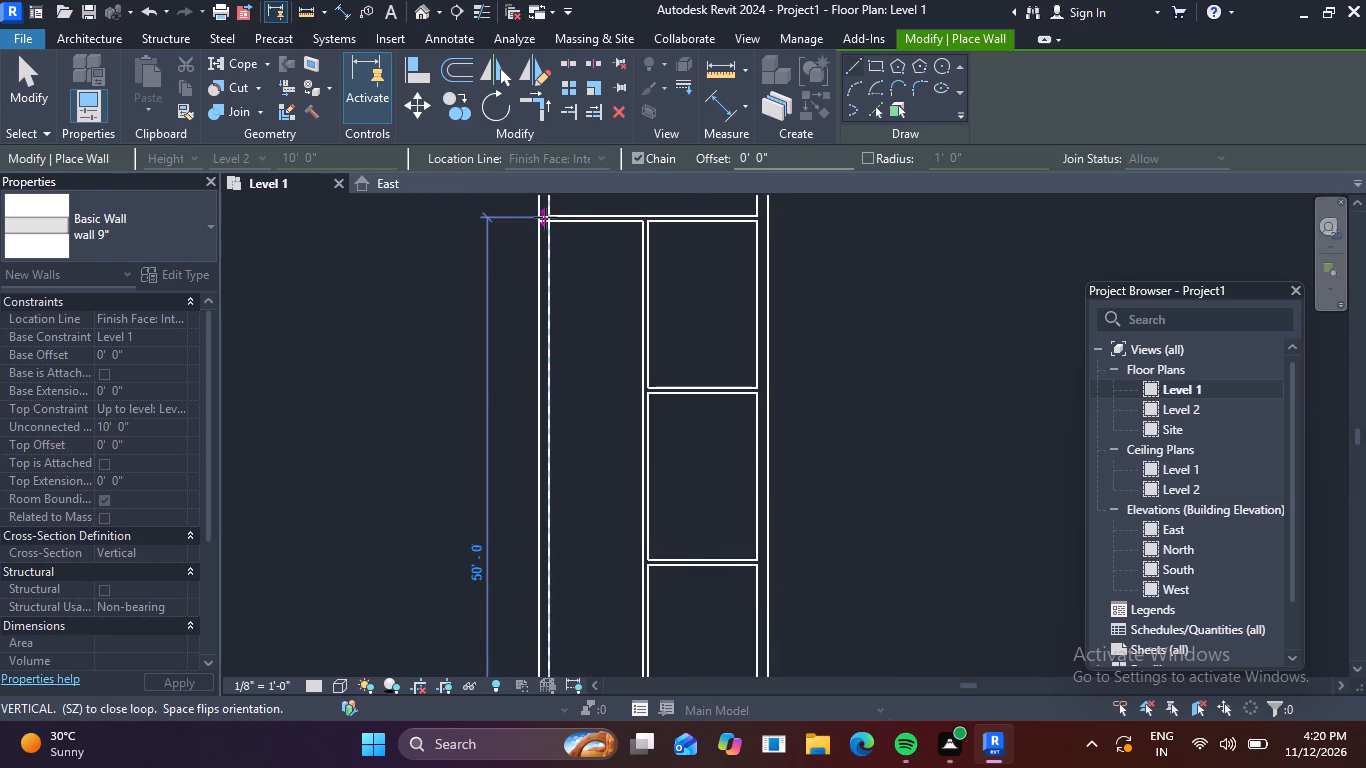
pyautogui.click(546, 216)
pyautogui.press('Escape')
pyautogui.scroll(-4, 582, 342)
pyautogui.moveTo(614, 423); pyautogui.dragTo(615, 341, button='middle')
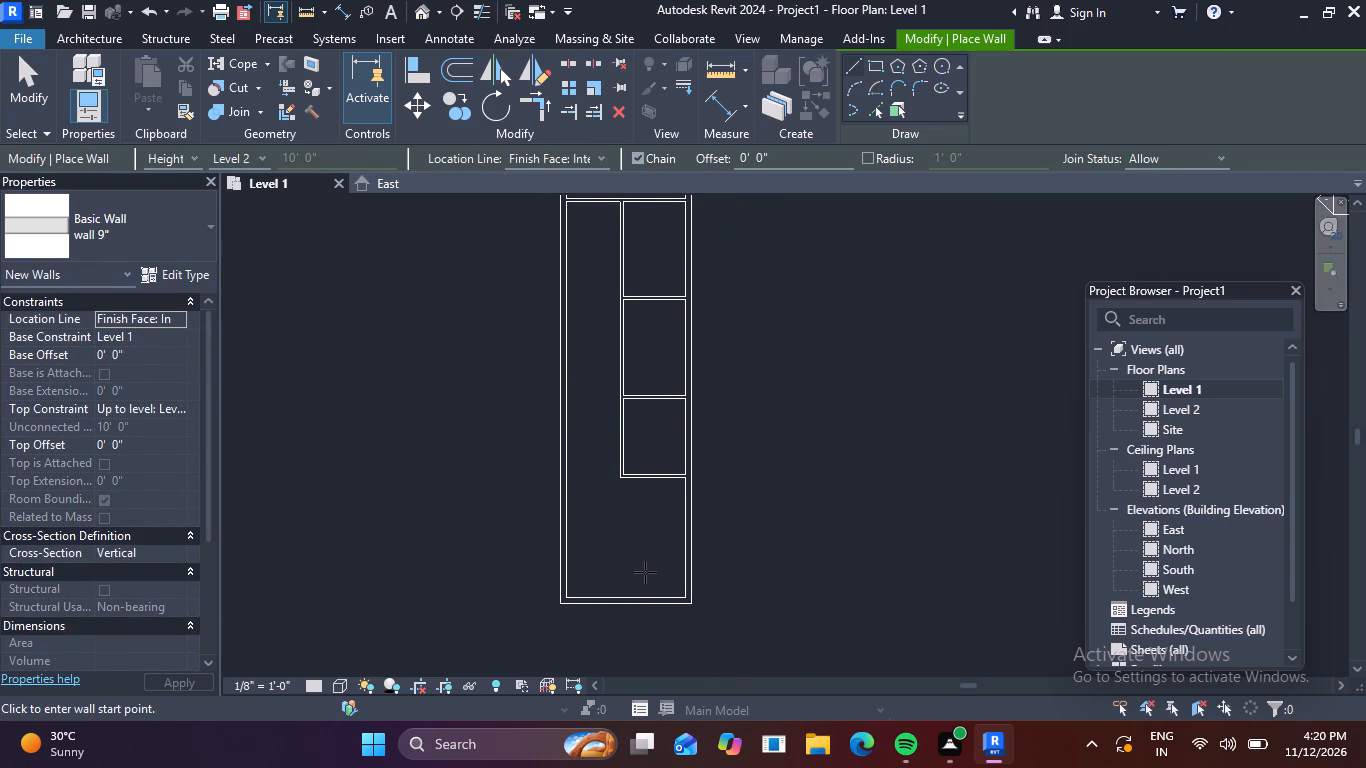
pyautogui.scroll(5, 651, 552)
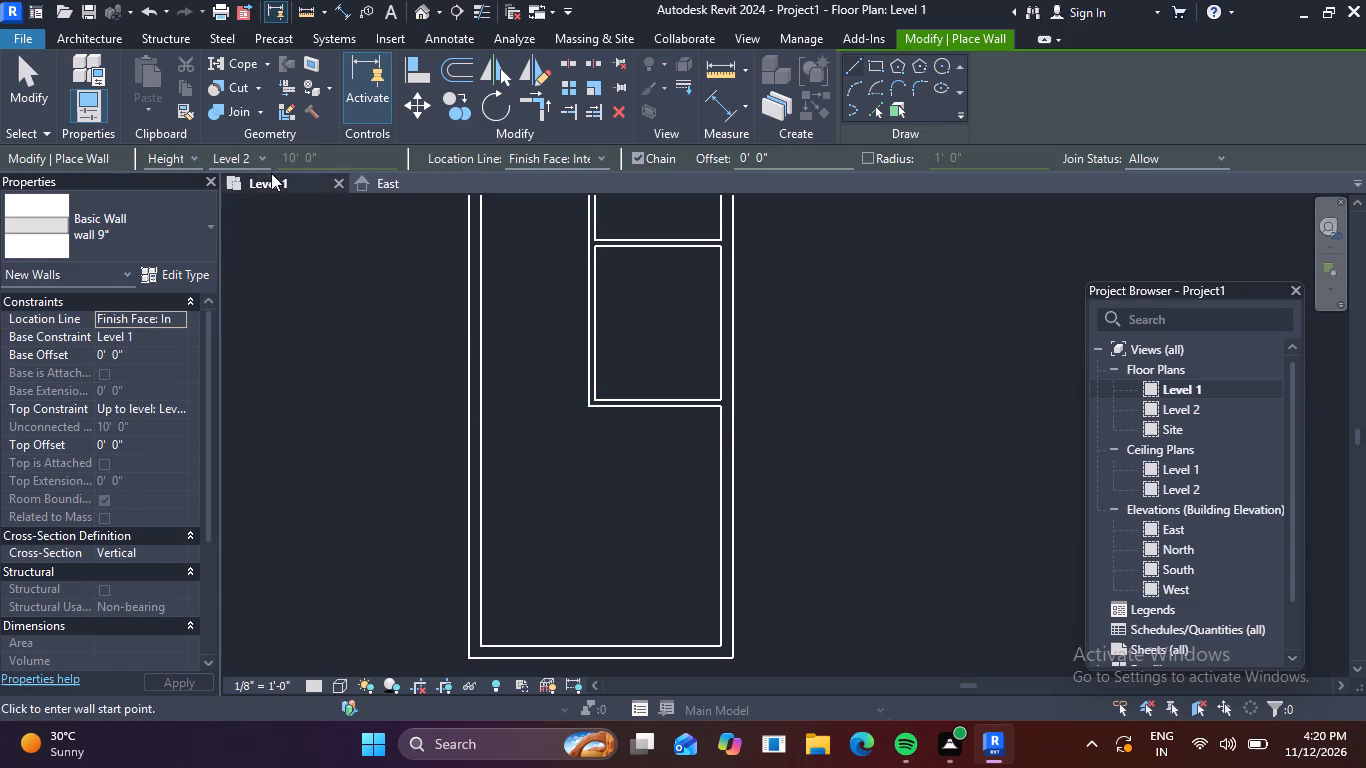
pyautogui.press('Escape')
pyautogui.press('Escape')
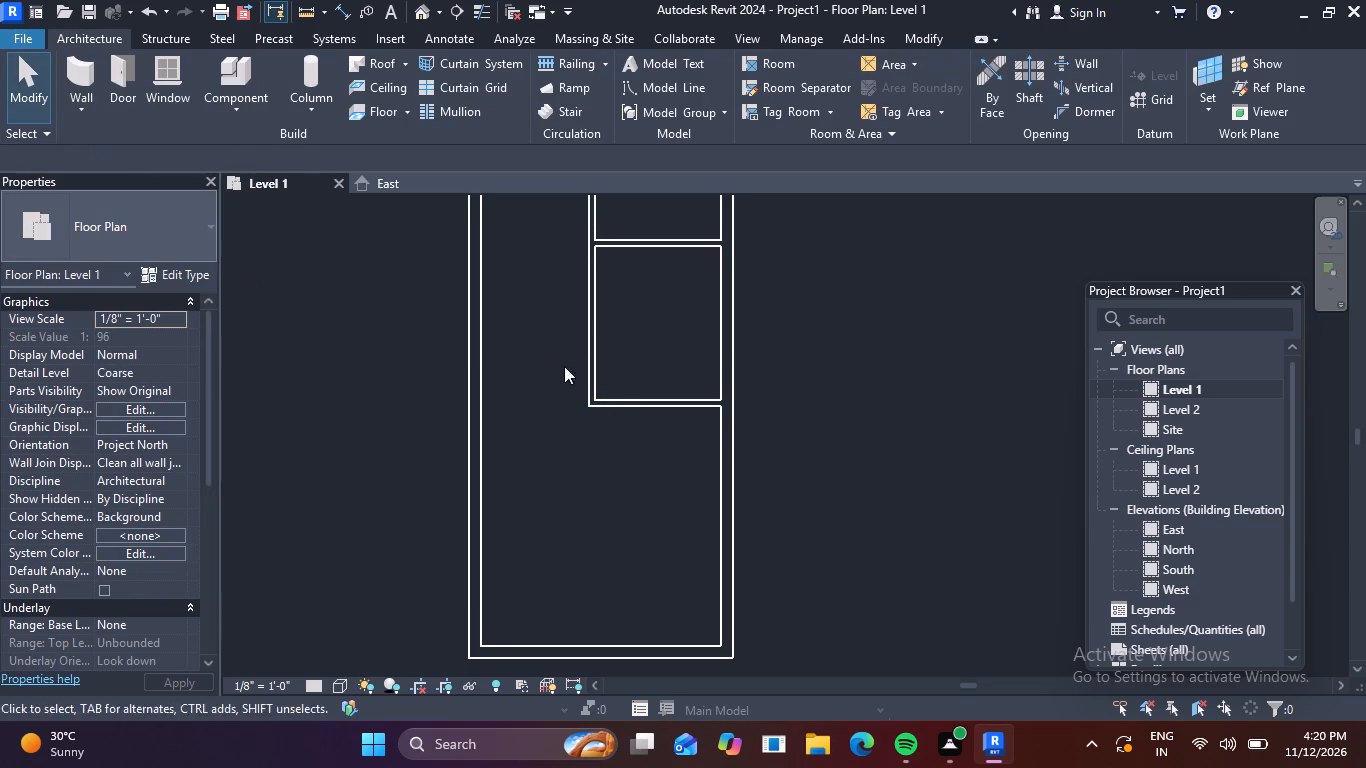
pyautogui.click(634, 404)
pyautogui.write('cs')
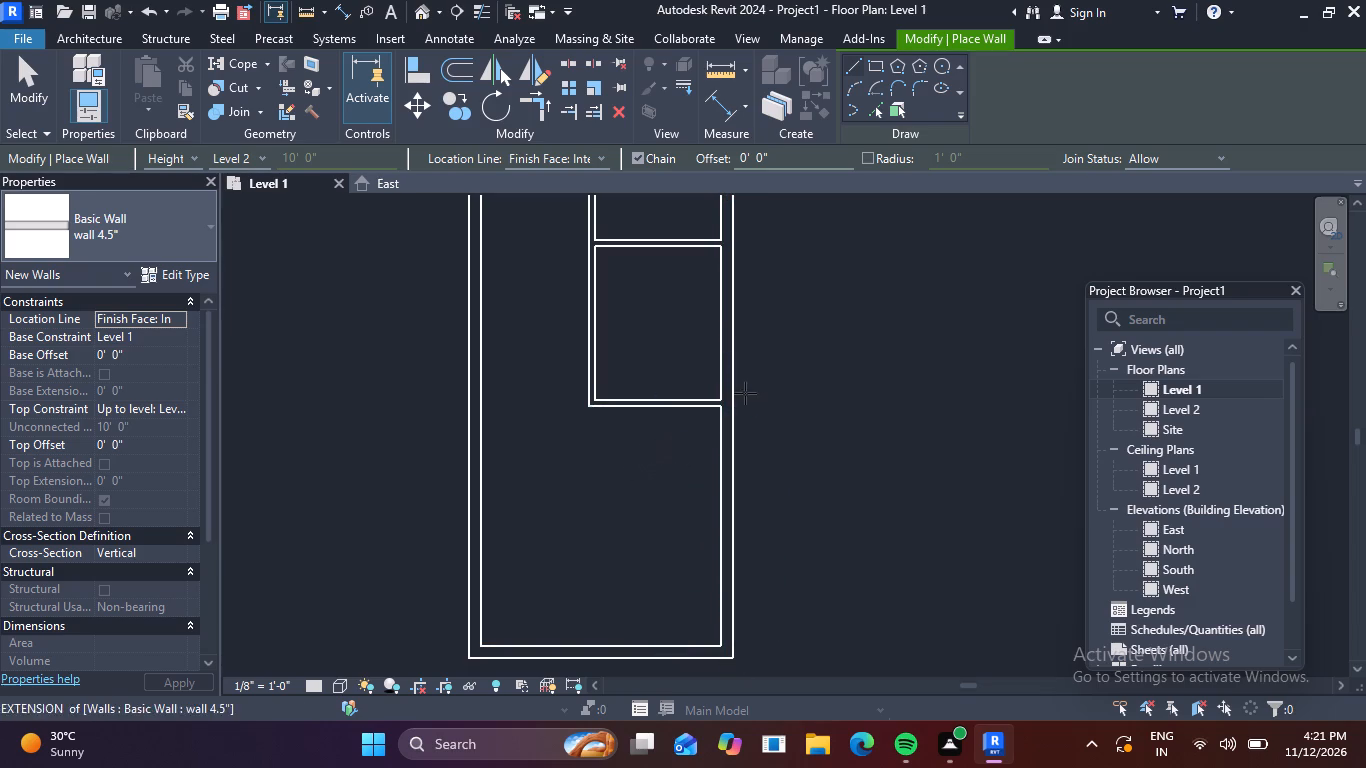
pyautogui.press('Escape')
# Measure the distance between the bottom 9" wall and the fourth room's lower 4.5" wall using an aligned dimension.
pyautogui.press('d')
pyautogui.press('i')
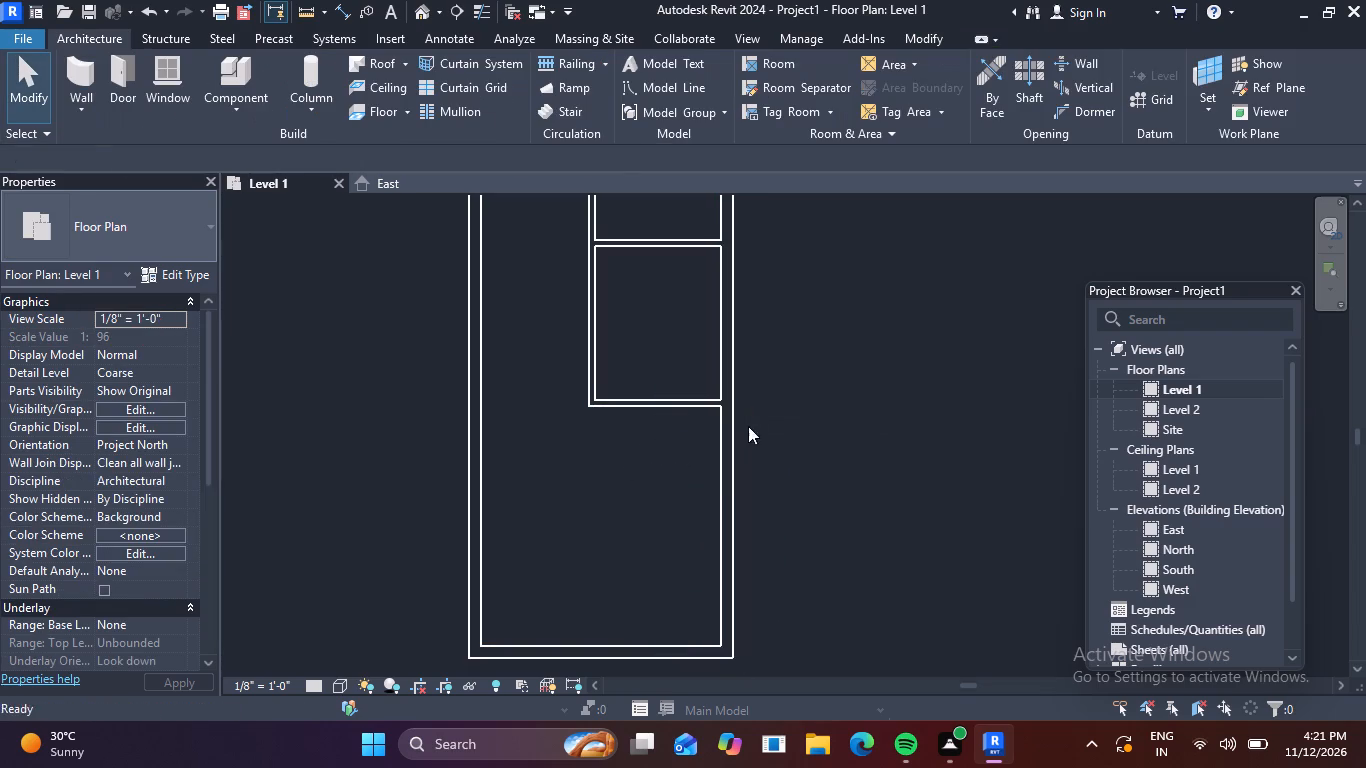
pyautogui.click(692, 644)
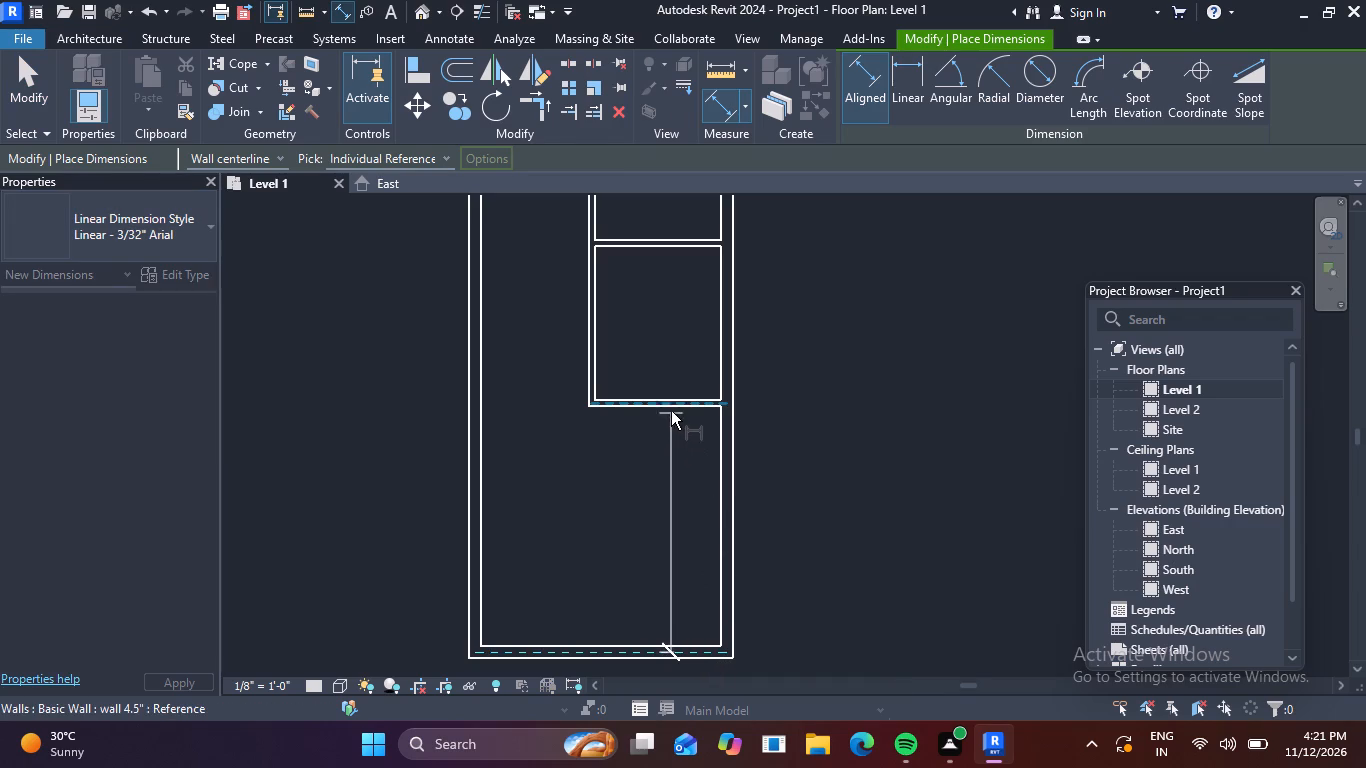
pyautogui.click(672, 406)
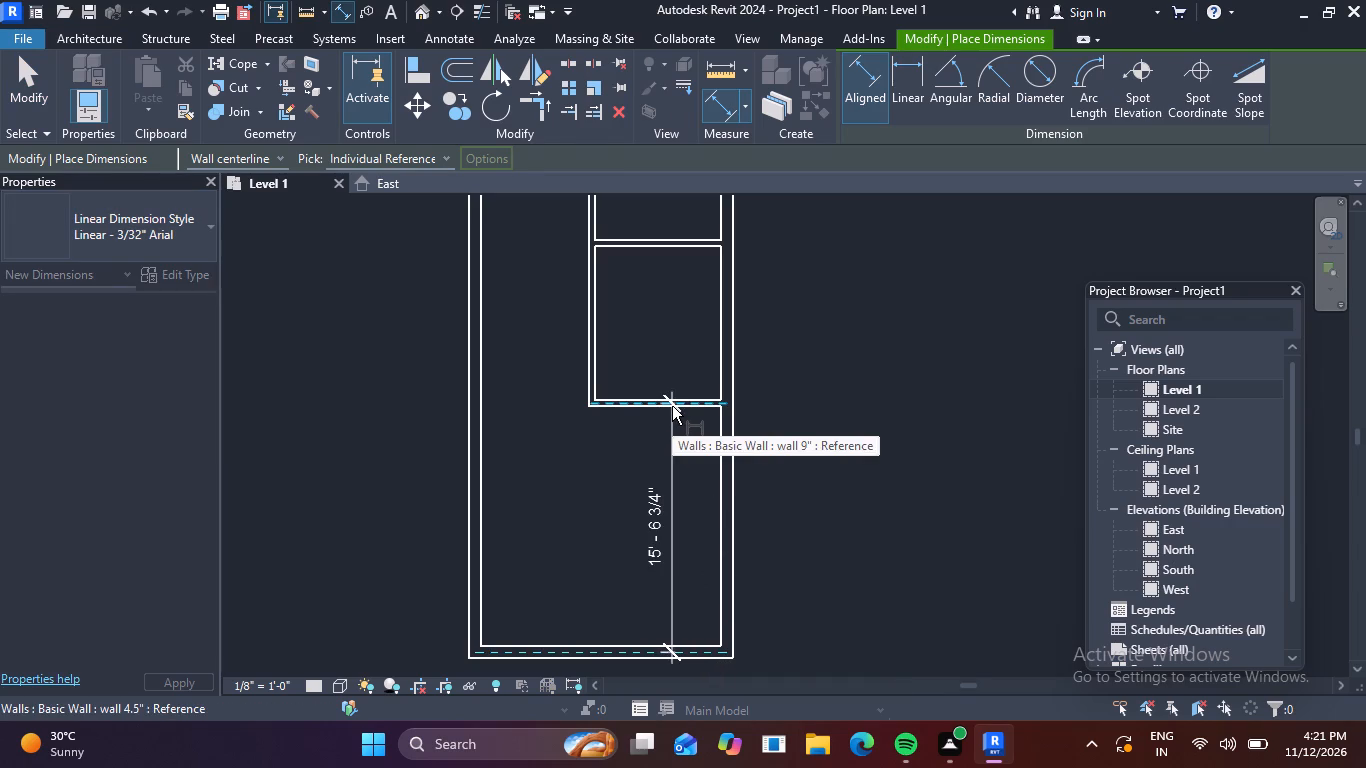
pyautogui.press('Escape')
pyautogui.press('Escape')
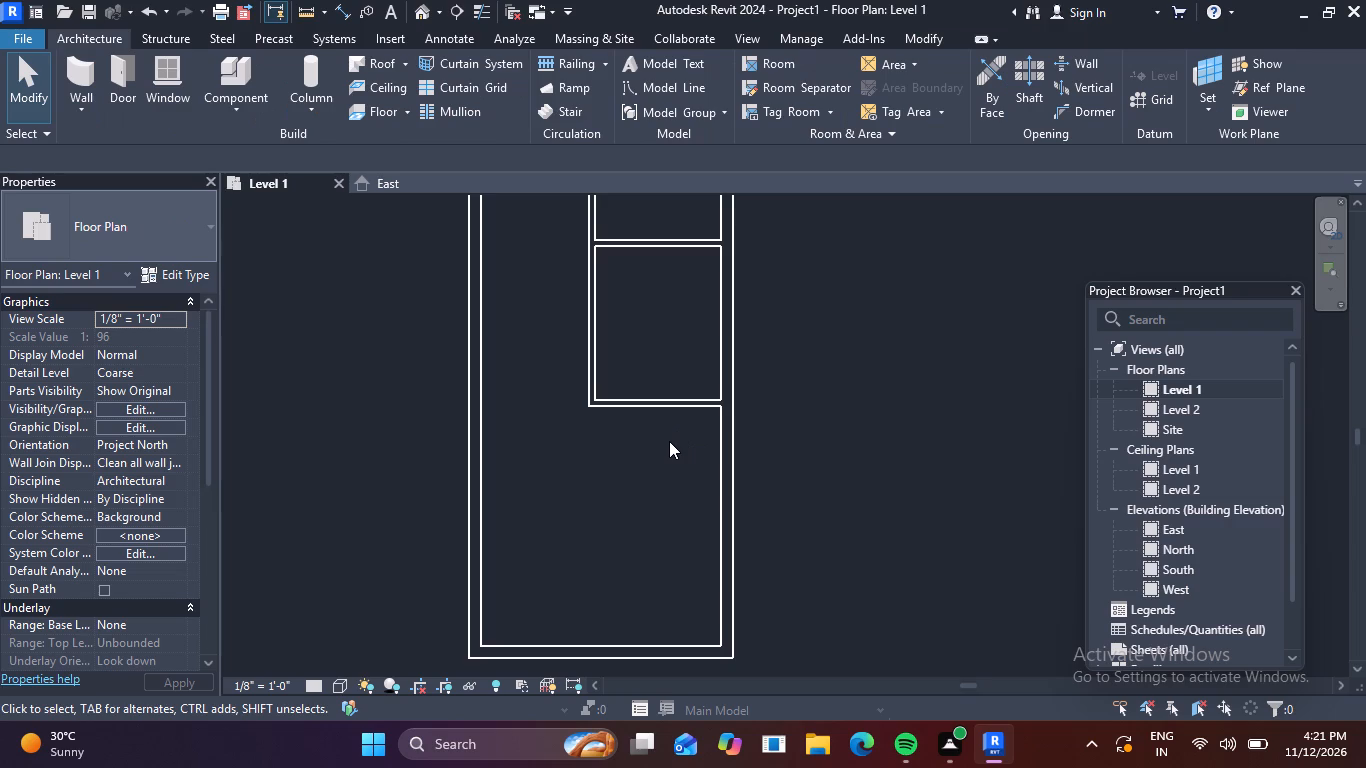
# Draw chained wall 4.5" walls from the fourth room's lower-left corner: 10' downward, flipped outward, and horizontally to the right 9" wall's inner face.
pyautogui.scroll(-2, 669, 441)
pyautogui.moveTo(659, 490); pyautogui.dragTo(671, 677, button='middle')
pyautogui.scroll(-1, 658, 493)
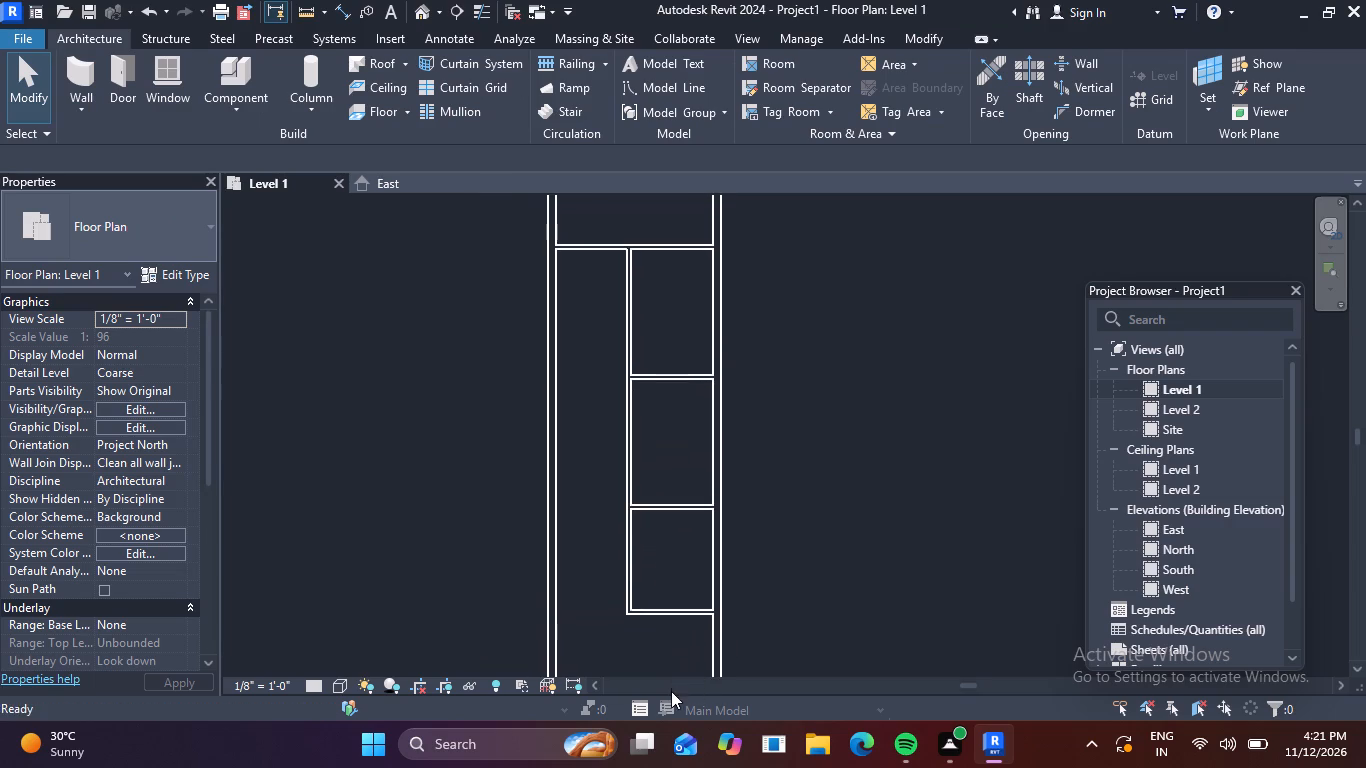
pyautogui.scroll(-2, 751, 530)
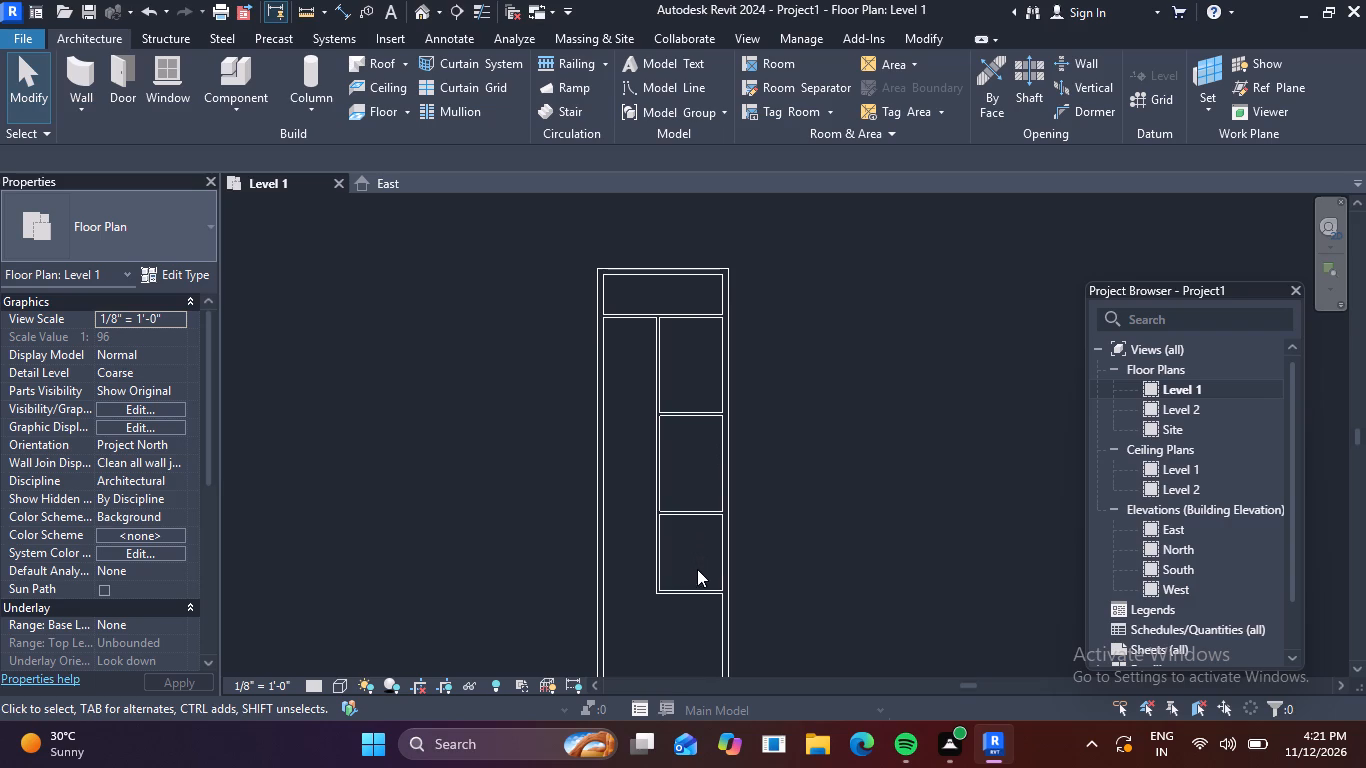
pyautogui.scroll(-1, 684, 569)
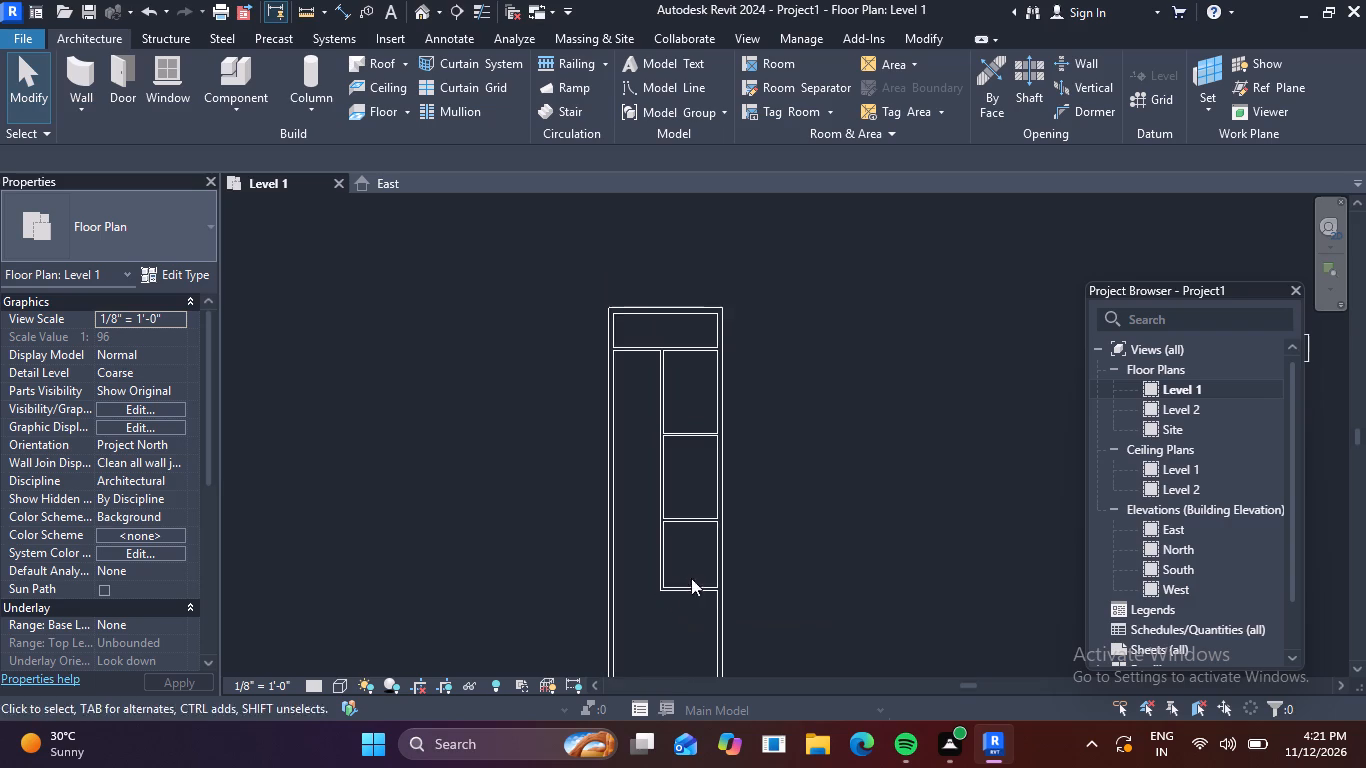
pyautogui.scroll(-1, 691, 578)
pyautogui.moveTo(699, 594); pyautogui.dragTo(675, 500, button='middle')
pyautogui.scroll(6, 656, 529)
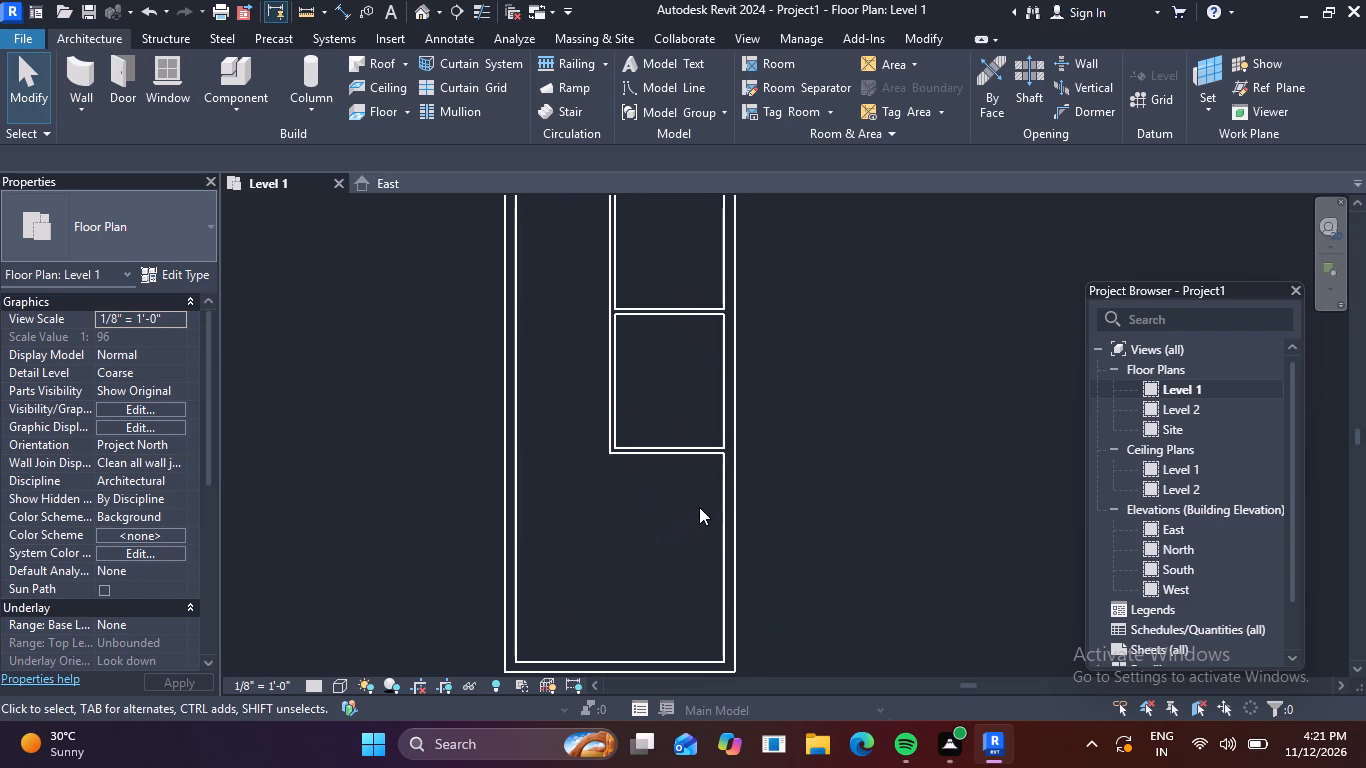
pyautogui.click(616, 419)
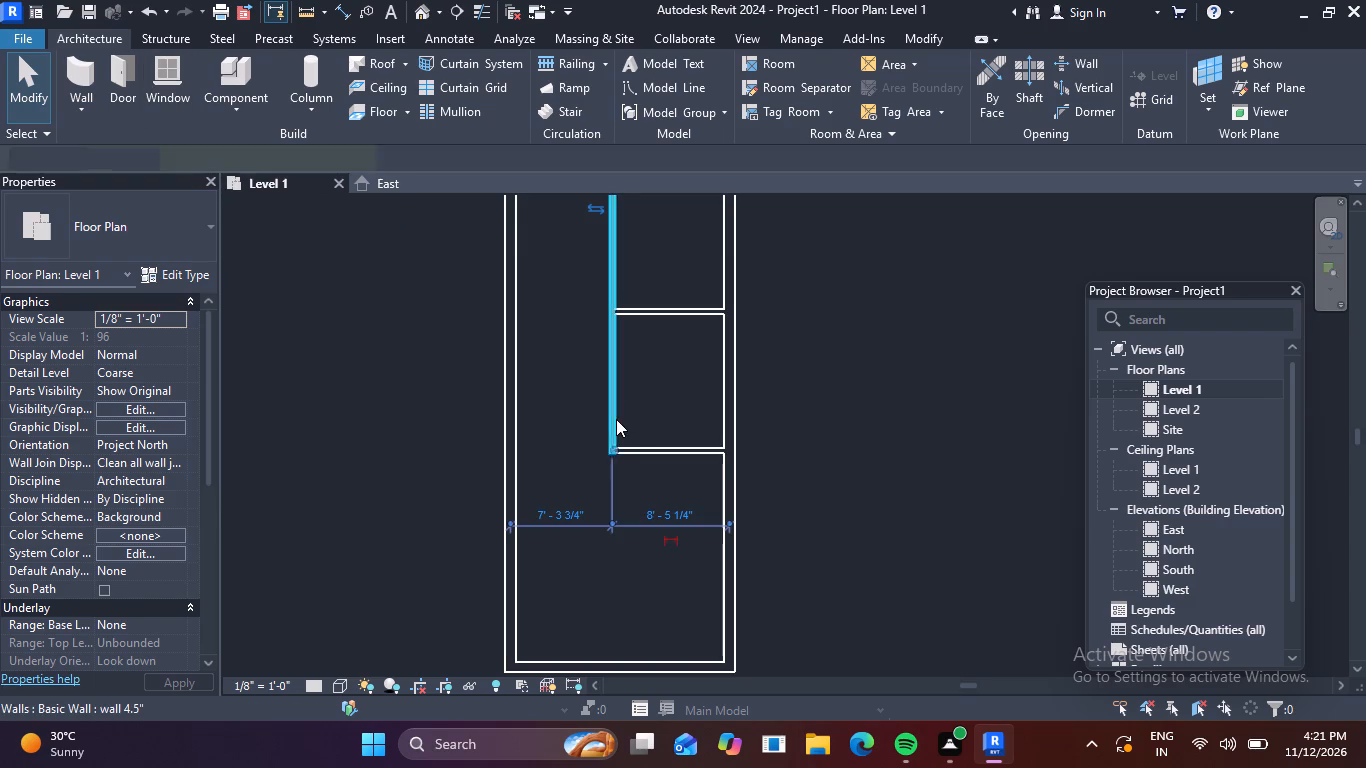
pyautogui.write('cs')
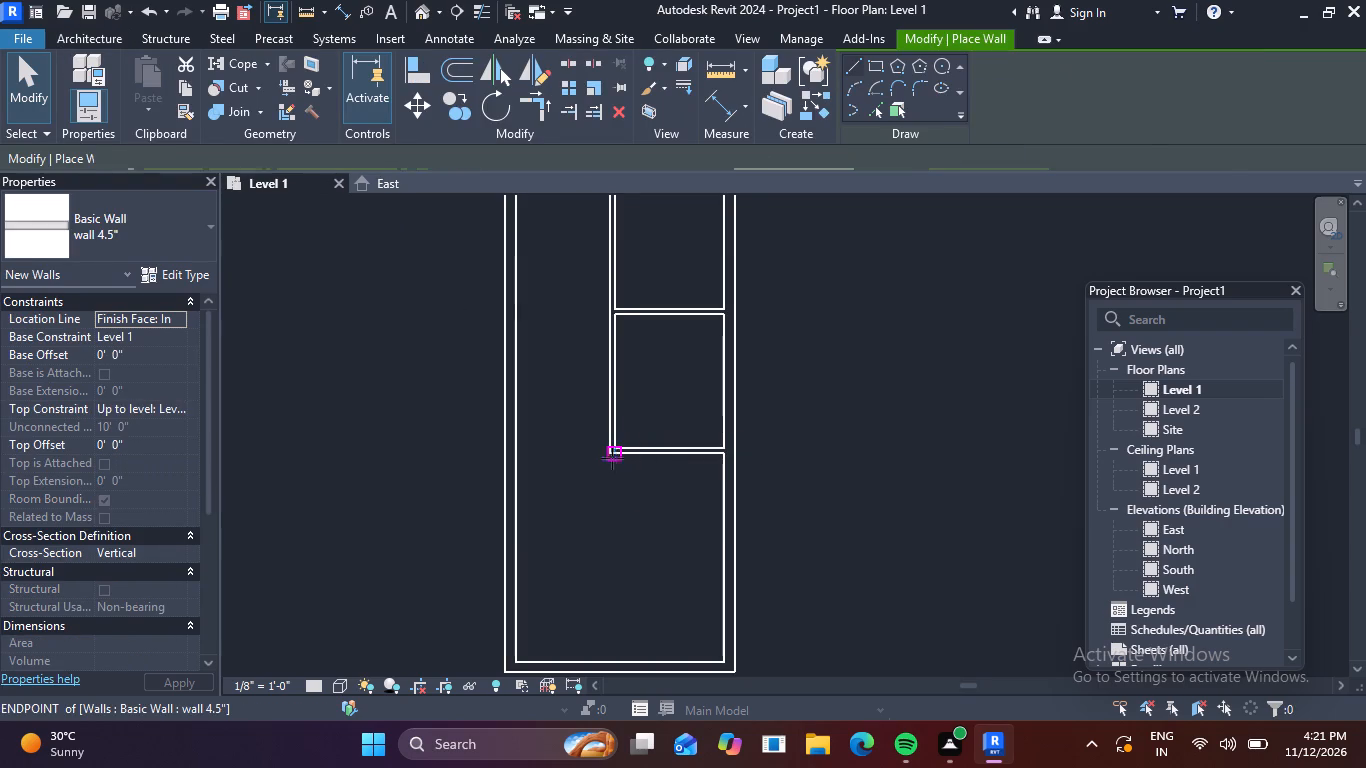
pyautogui.scroll(3, 614, 460)
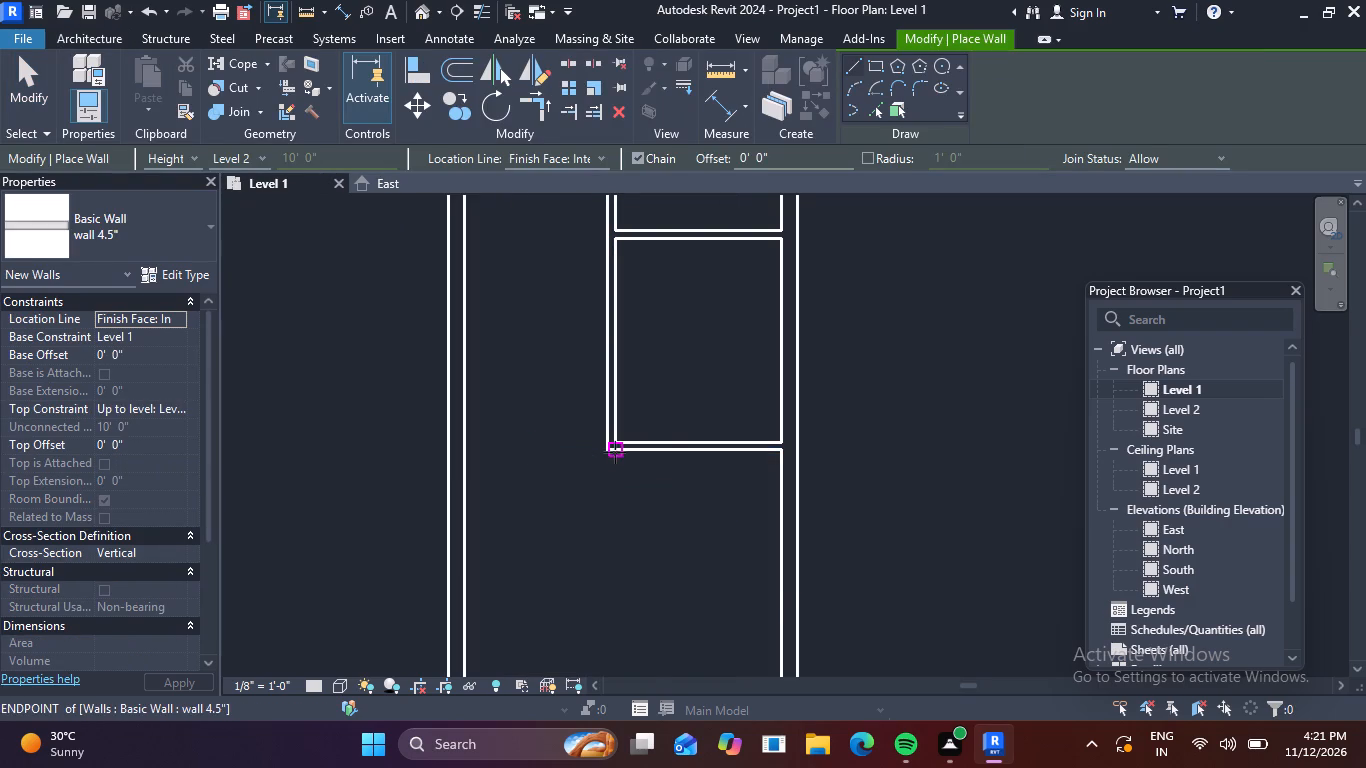
pyautogui.click(614, 452)
pyautogui.press('space')
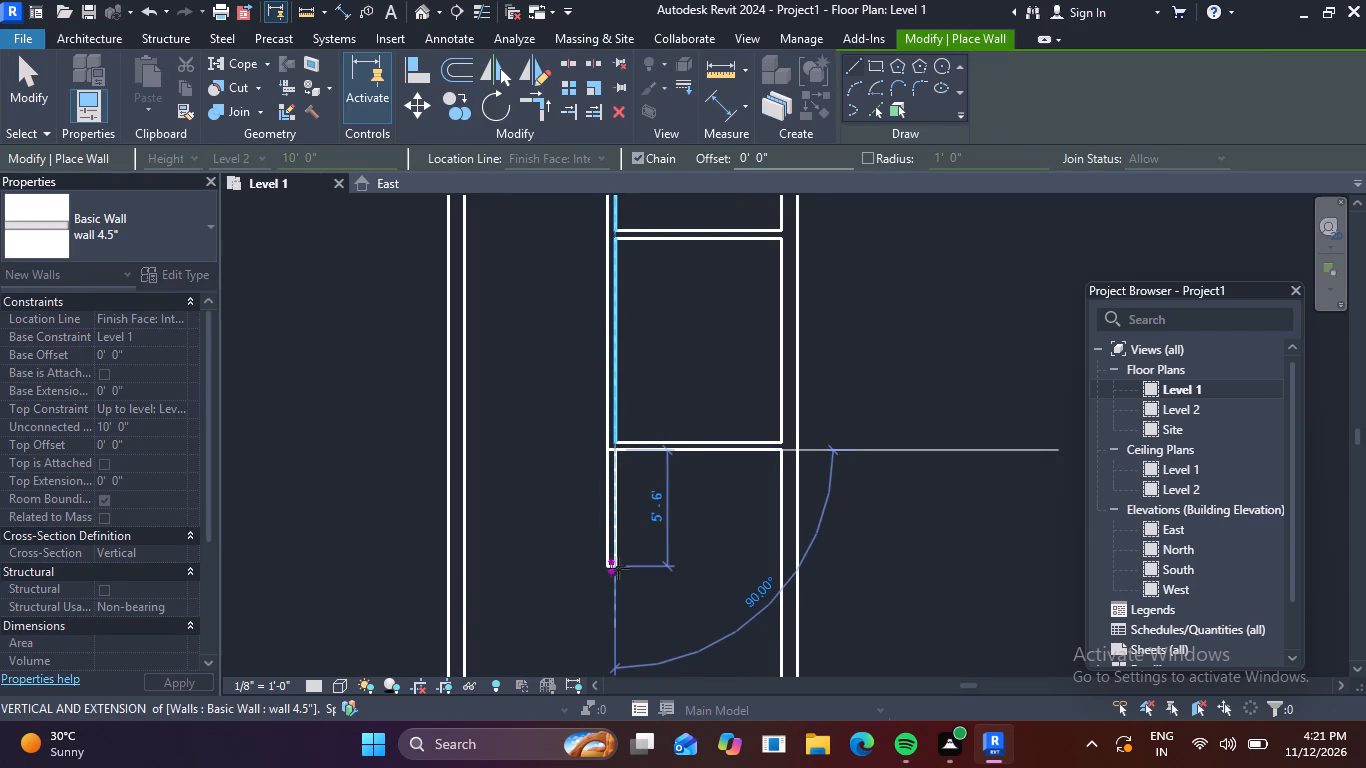
pyautogui.moveTo(621, 580); pyautogui.dragTo(604, 454, button='middle')
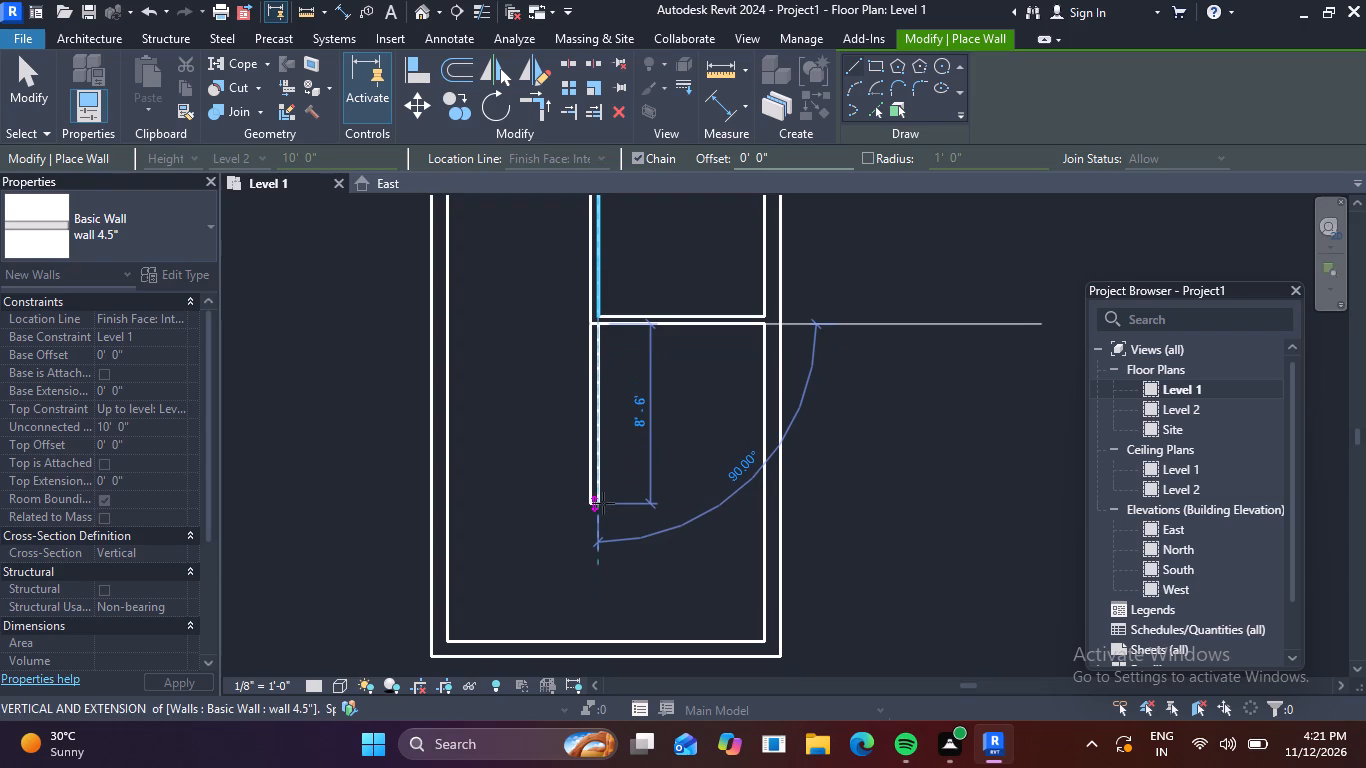
pyautogui.press('1')
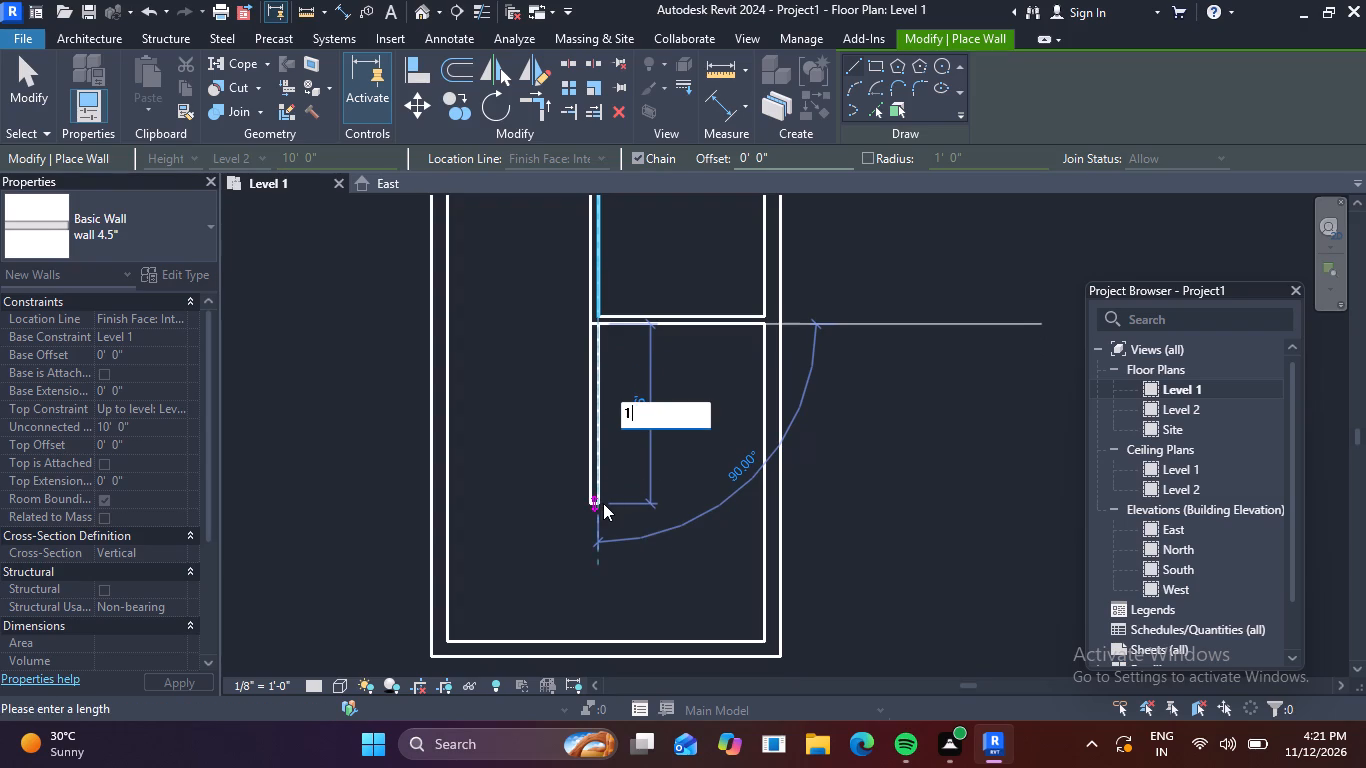
pyautogui.write("0'")
pyautogui.press('Return')
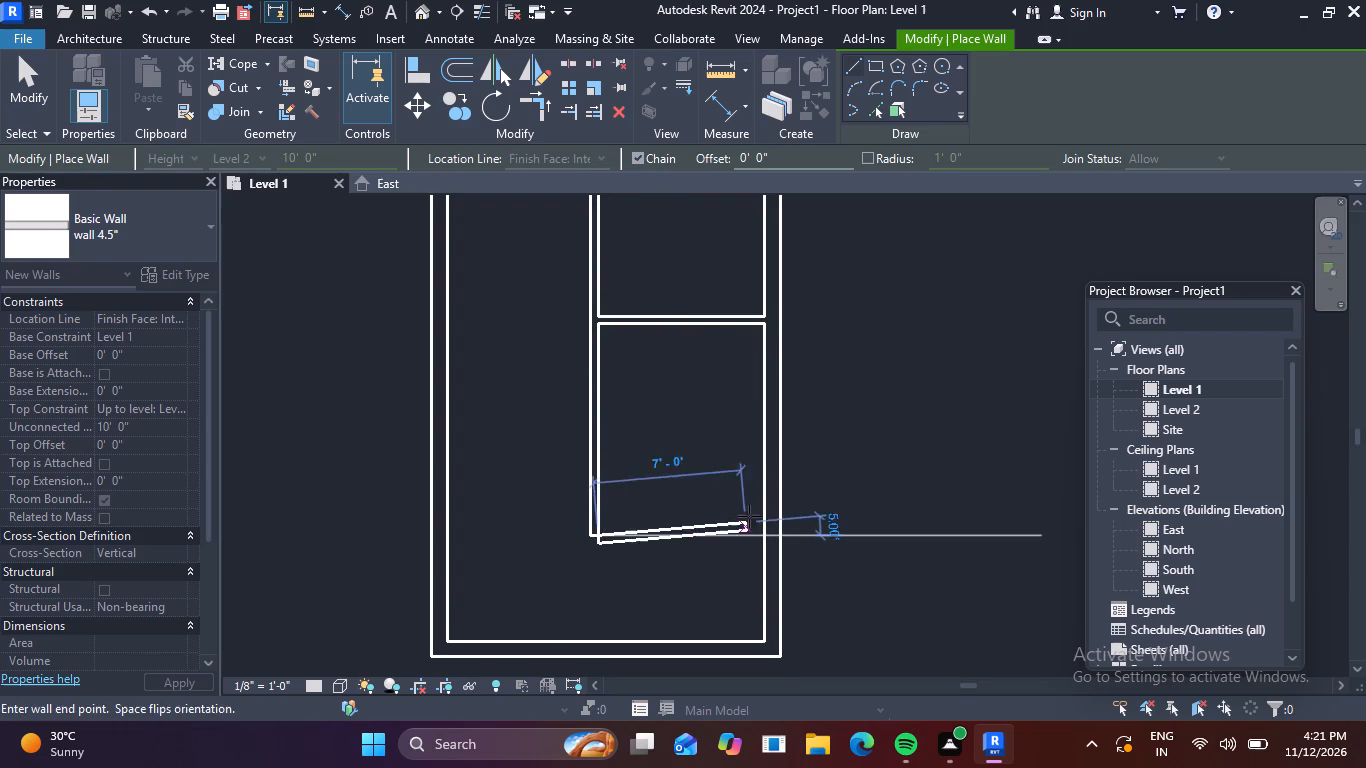
pyautogui.click(767, 532)
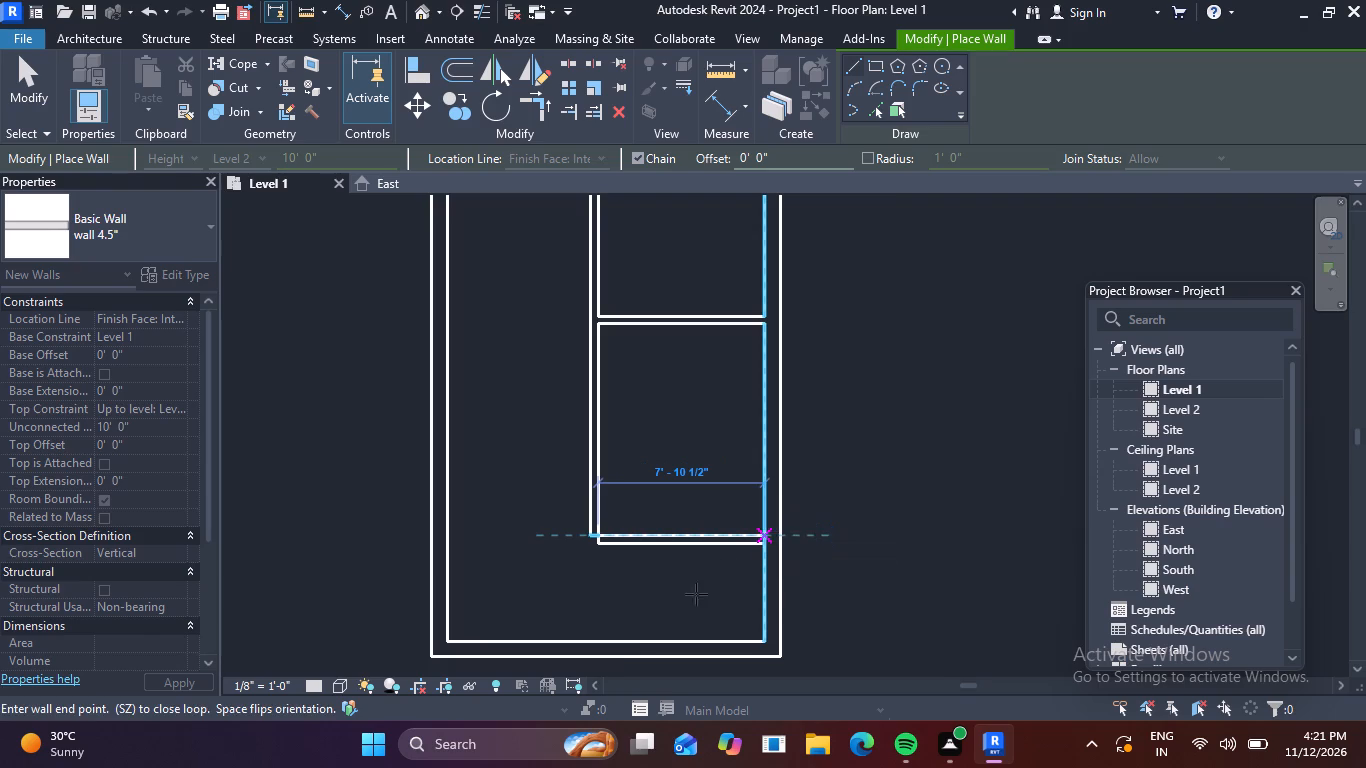
pyautogui.press('Escape')
pyautogui.scroll(-3, 655, 584)
pyautogui.moveTo(655, 584); pyautogui.dragTo(723, 632, button='middle')
pyautogui.scroll(-3, 734, 548)
pyautogui.moveTo(651, 463); pyautogui.dragTo(692, 532, button='middle')
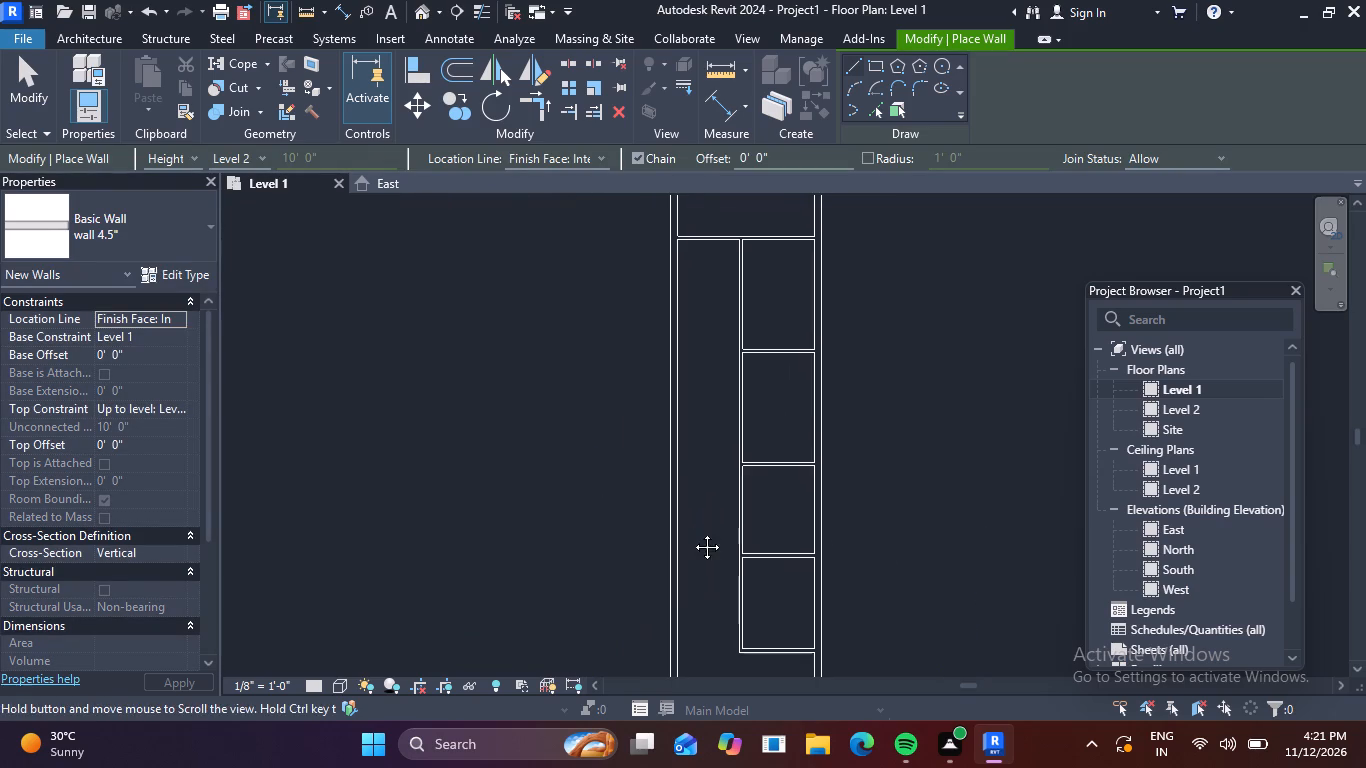
pyautogui.moveTo(692, 532); pyautogui.dragTo(692, 533, button='middle')
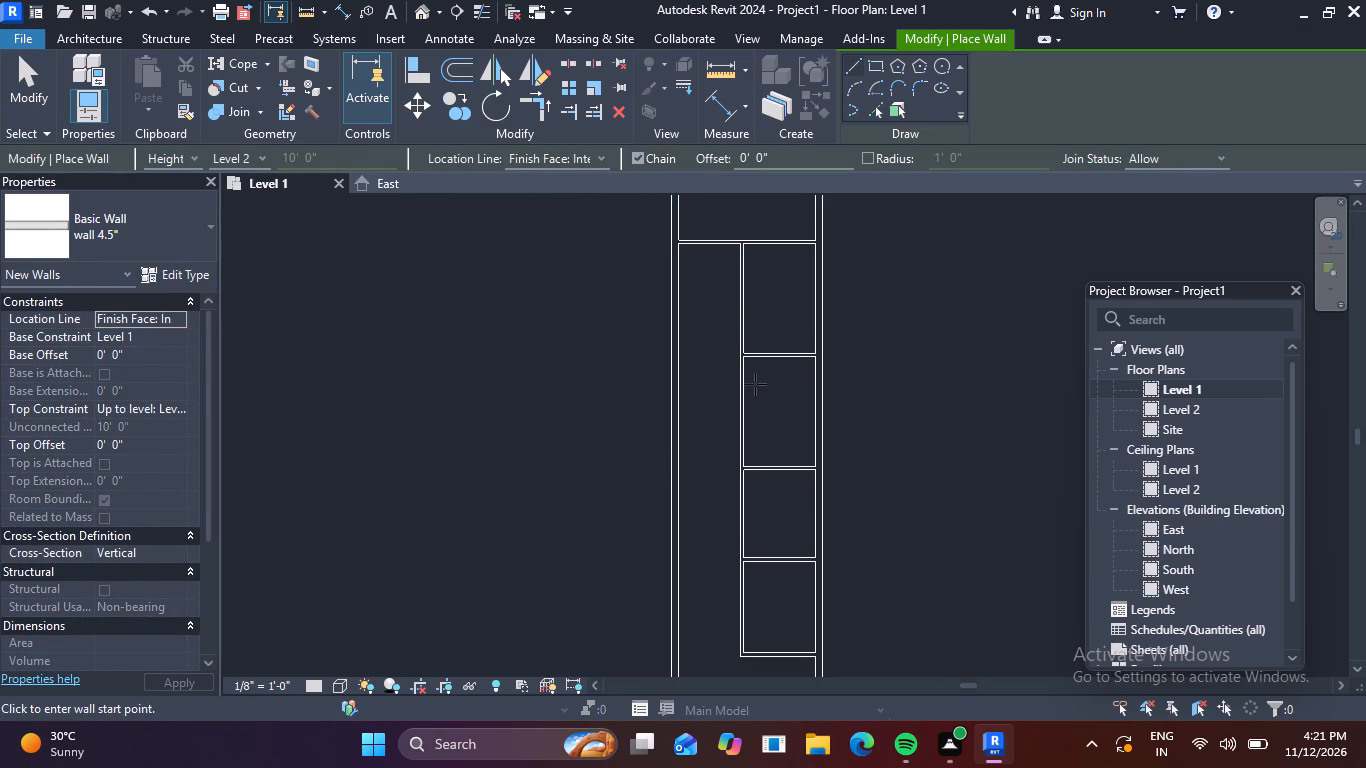
pyautogui.press('Escape')
pyautogui.press('Escape')
# Draw a 6' 9" wall 4.5" extending the partition between the second and third rooms leftward to the left 9" wall's inner face.
pyautogui.scroll(4, 715, 351)
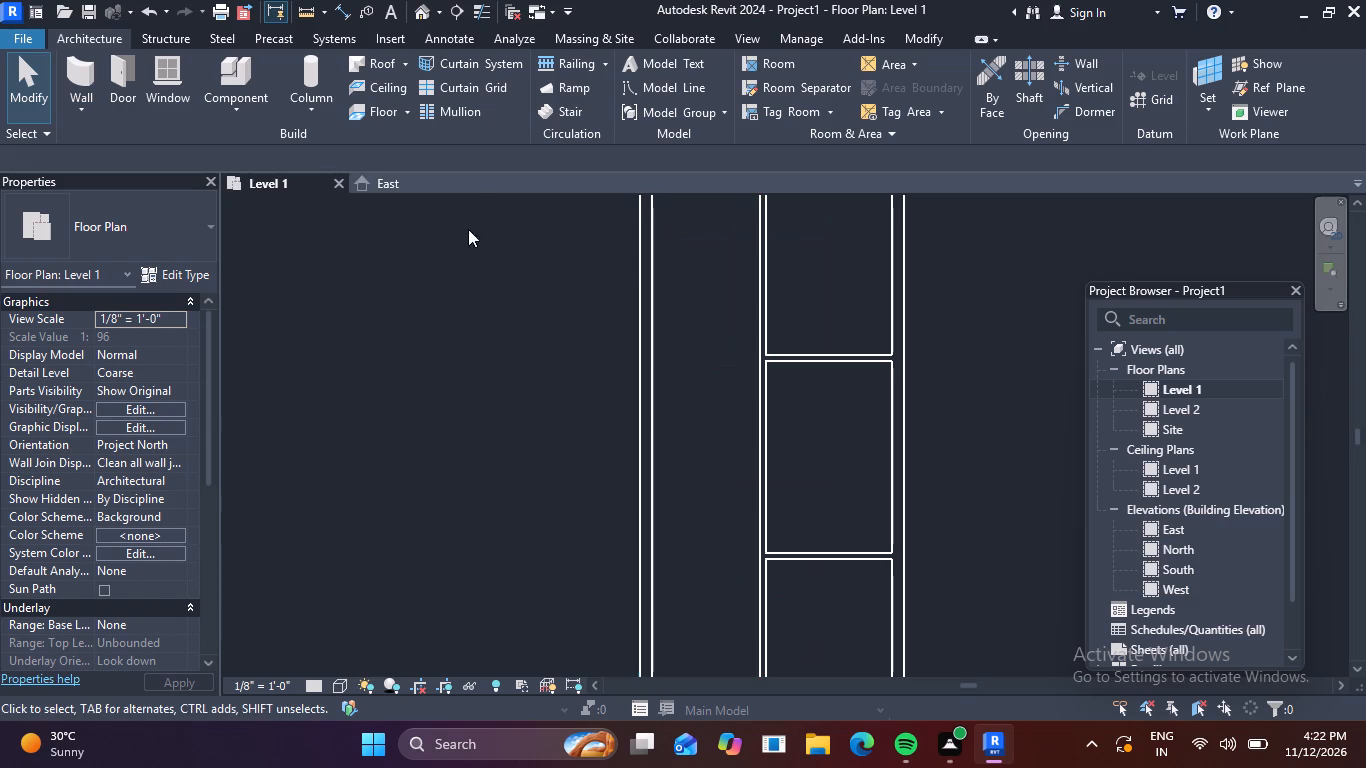
pyautogui.click(781, 349)
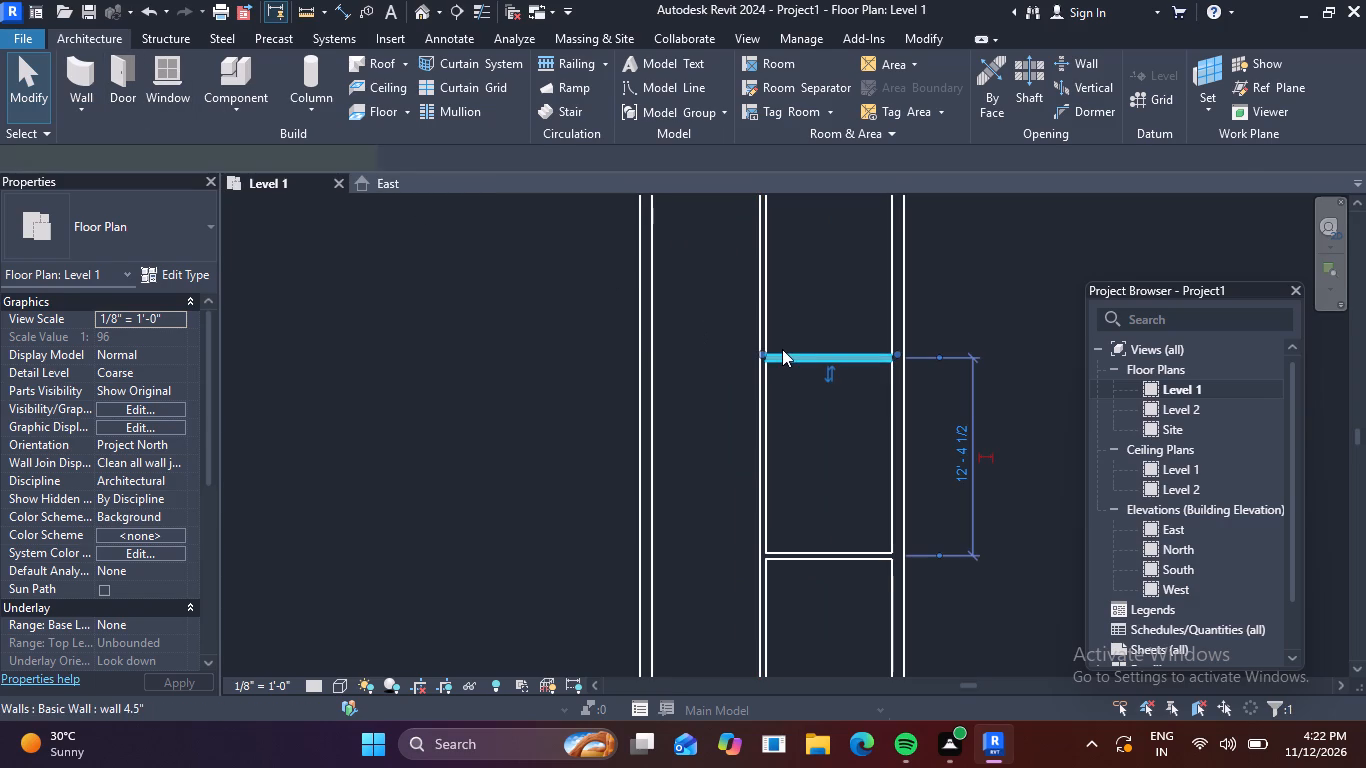
pyautogui.write('cs')
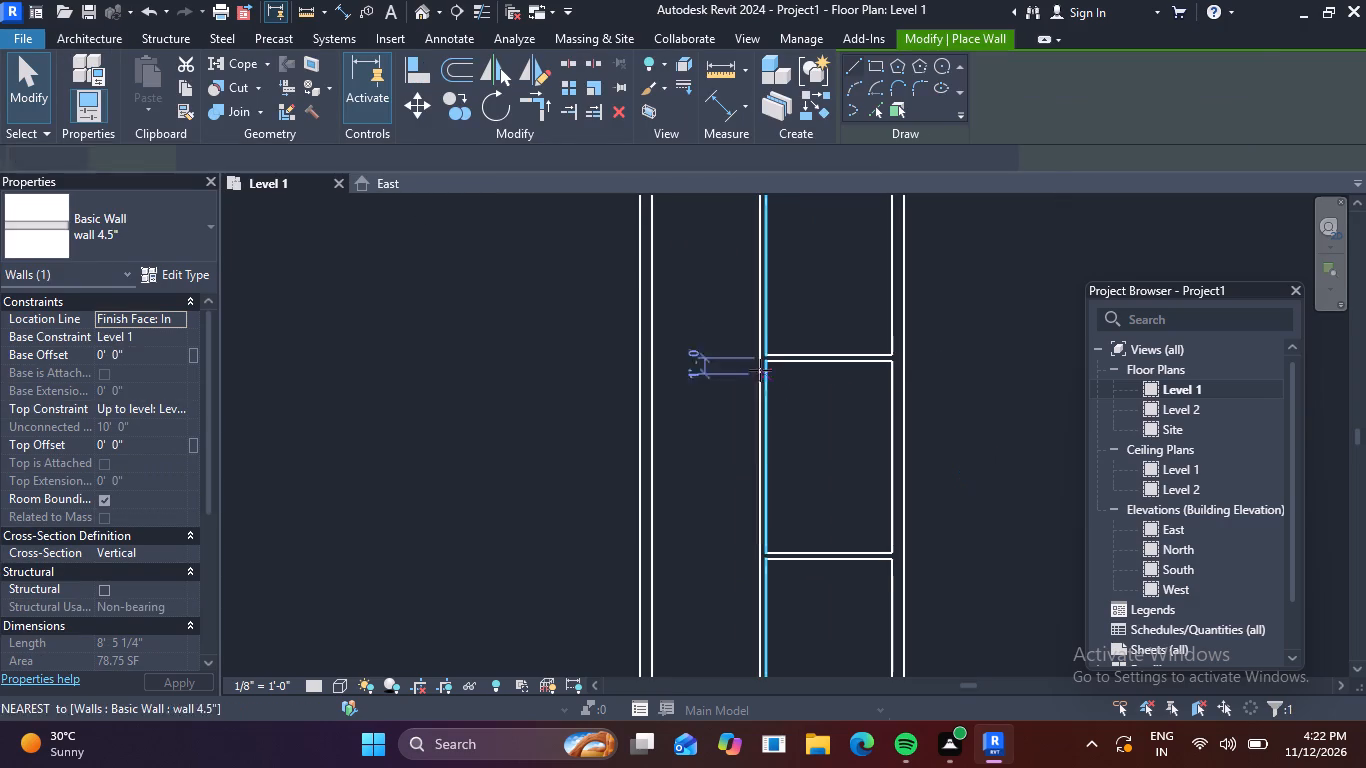
pyautogui.scroll(-2, 747, 356)
pyautogui.moveTo(738, 373); pyautogui.dragTo(748, 424, button='middle')
pyautogui.scroll(3, 760, 416)
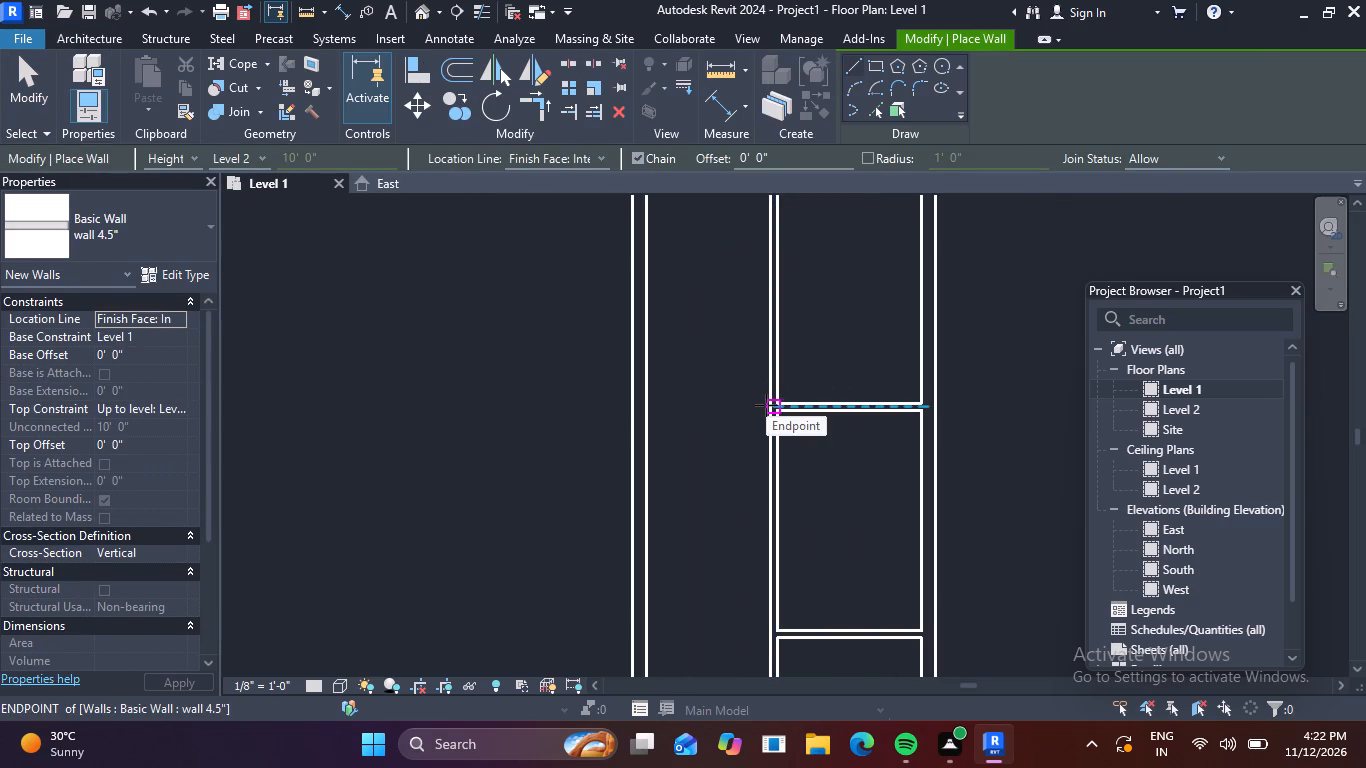
pyautogui.scroll(4, 780, 407)
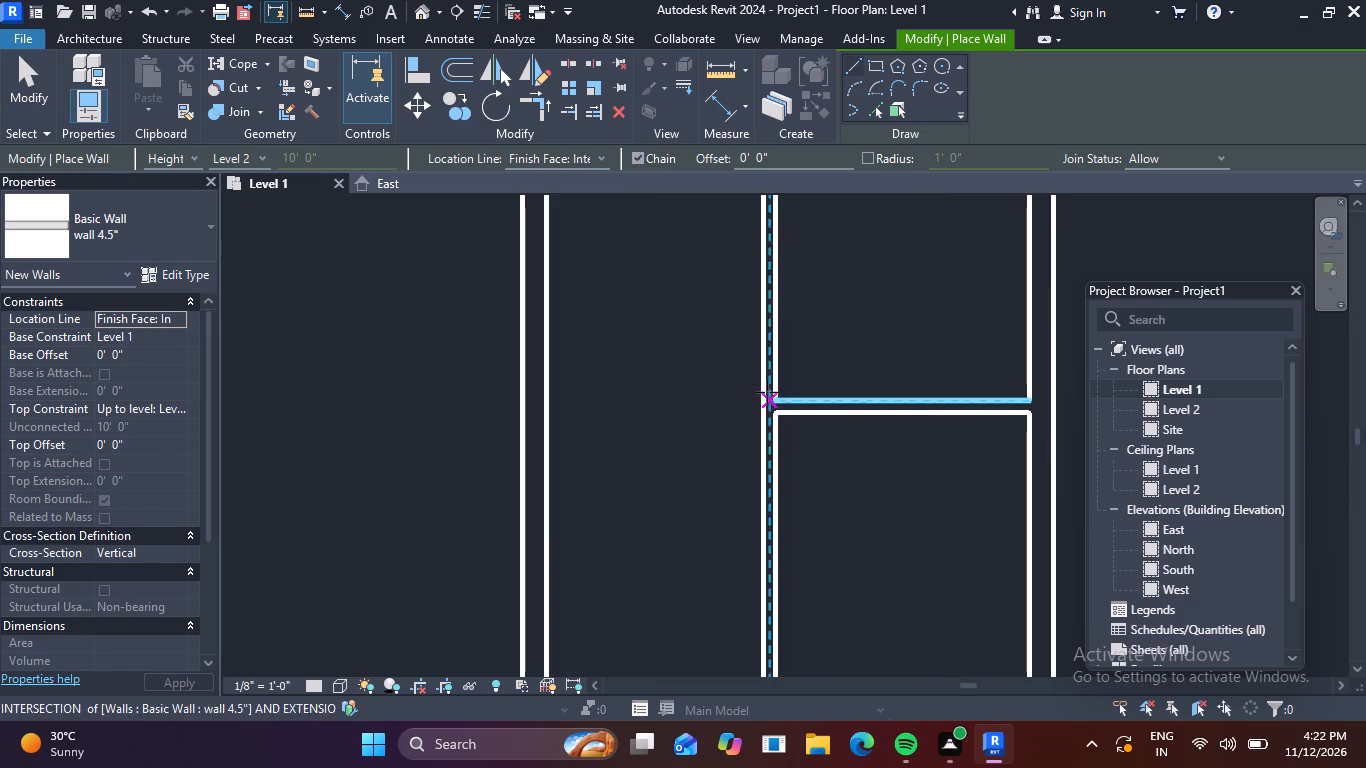
pyautogui.click(764, 398)
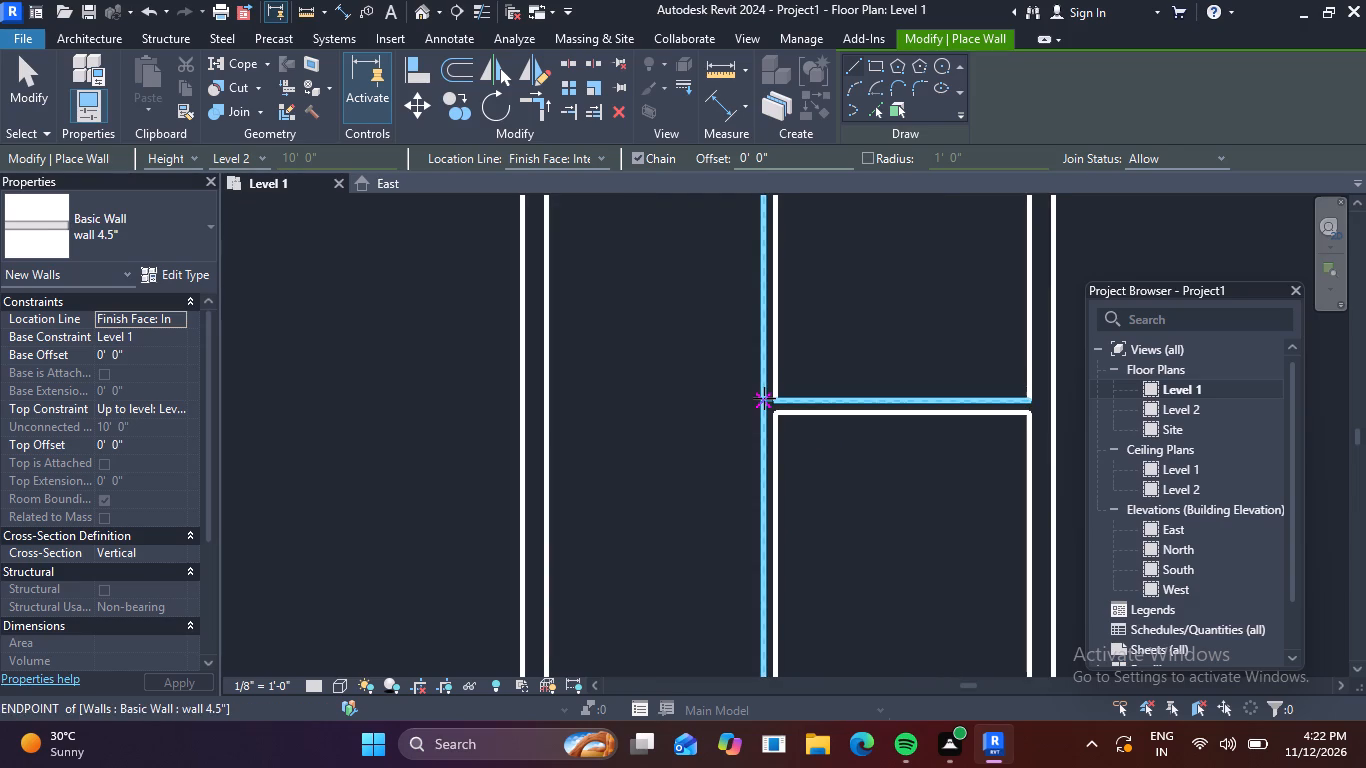
pyautogui.click(547, 404)
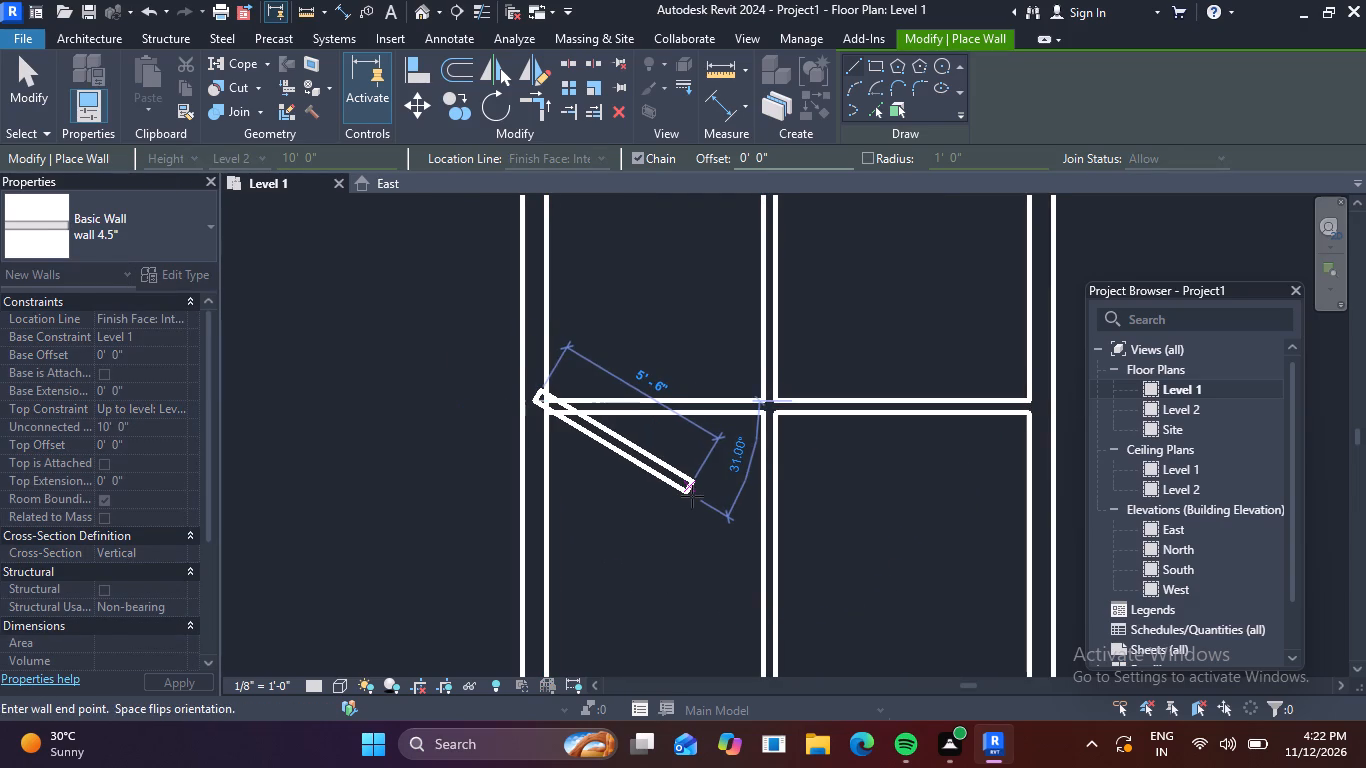
pyautogui.press('Escape')
pyautogui.scroll(-2, 692, 496)
pyautogui.moveTo(693, 508); pyautogui.dragTo(661, 276, button='middle')
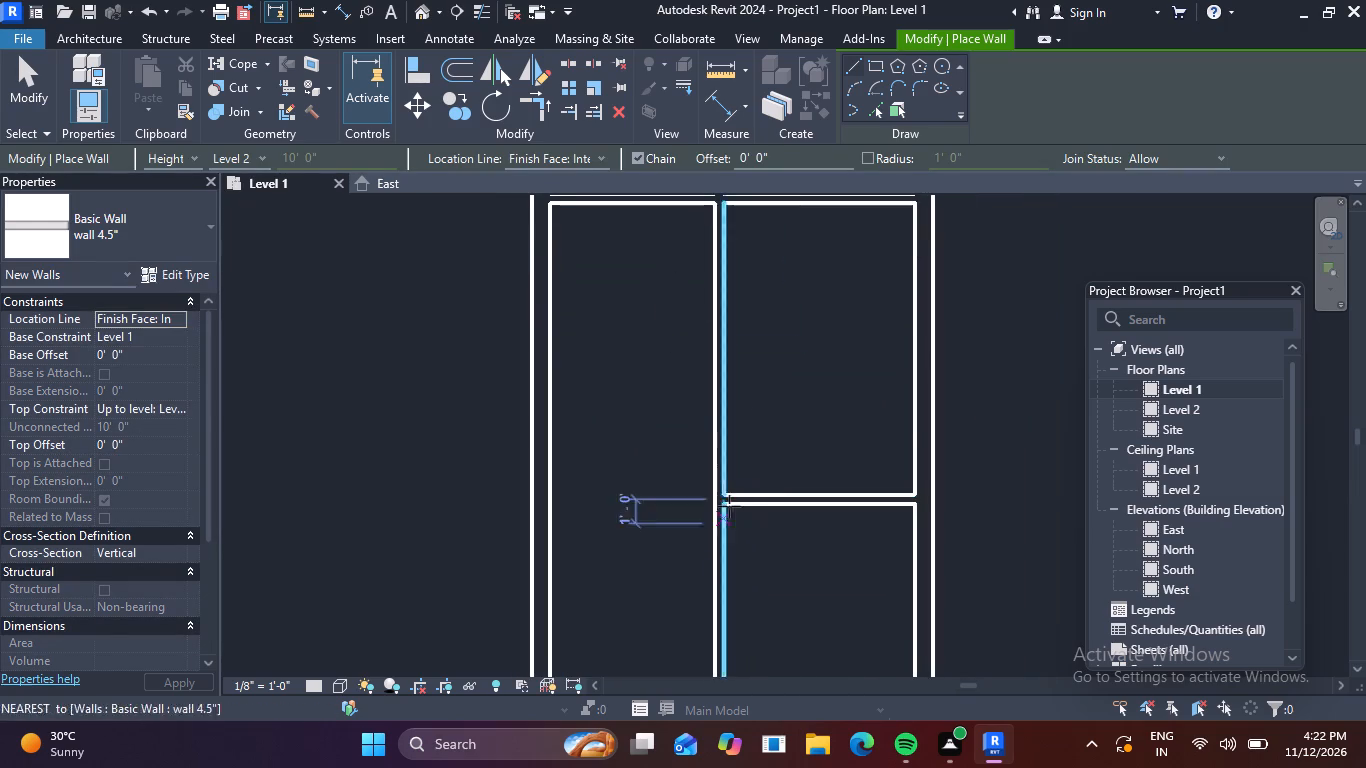
# Draw a wall 4.5" extending the partition between the third and fourth rooms leftward to the left 9" wall's inner face.
pyautogui.moveTo(728, 503); pyautogui.dragTo(717, 398, button='middle')
pyautogui.scroll(3, 706, 382)
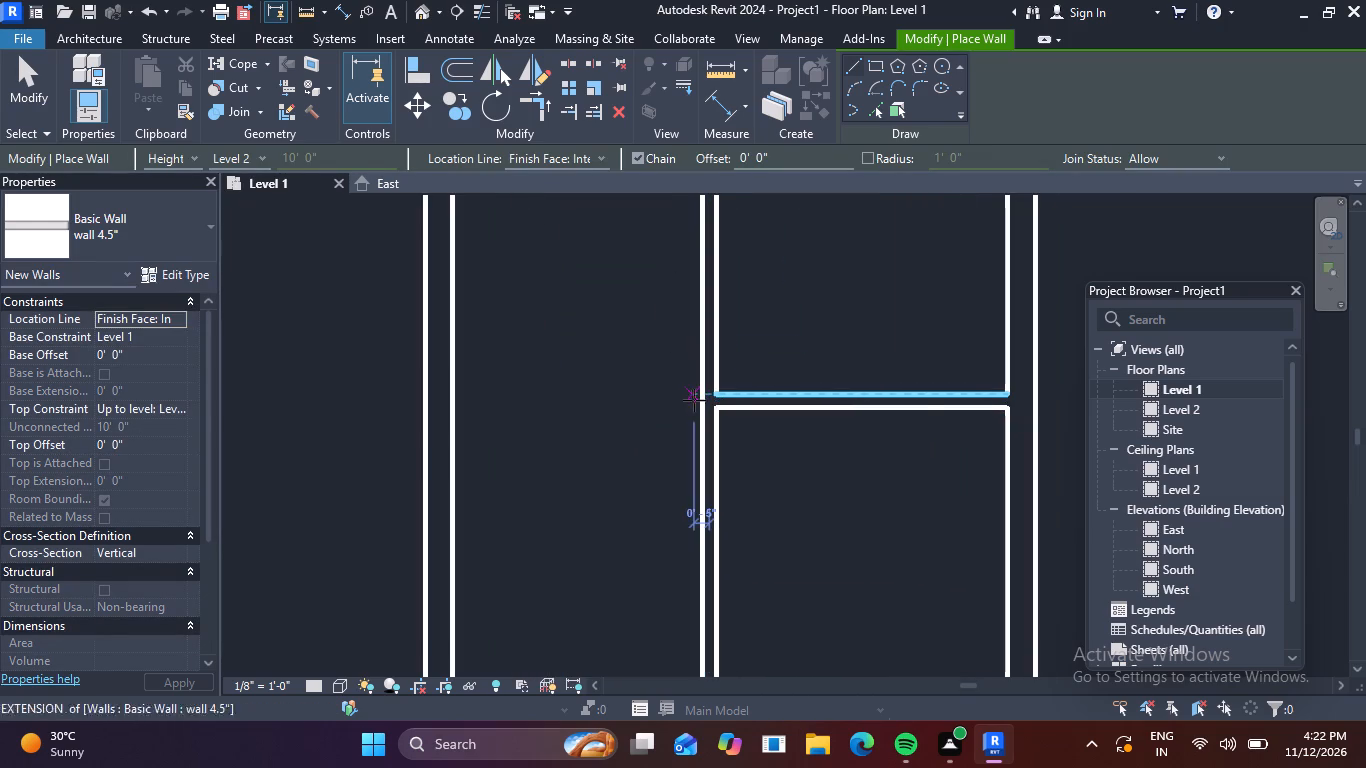
pyautogui.click(695, 400)
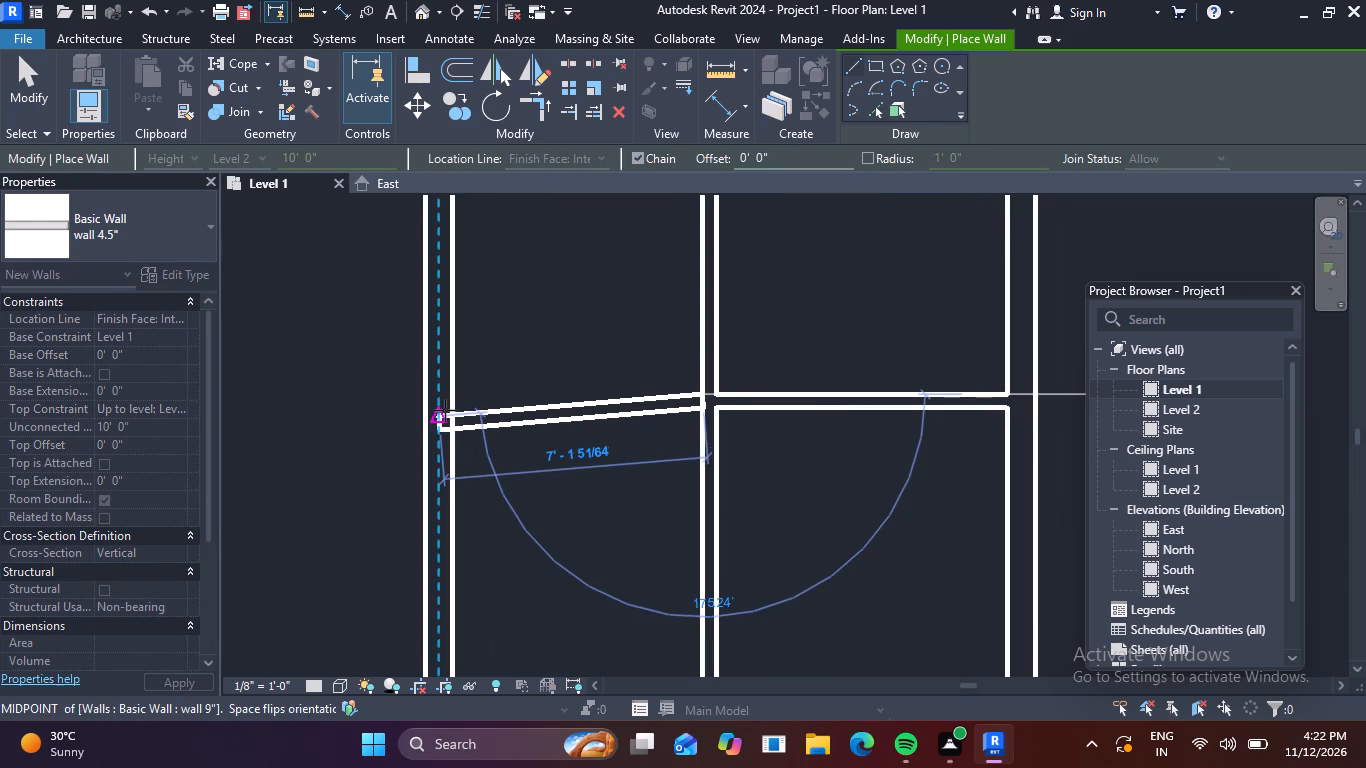
pyautogui.click(451, 402)
pyautogui.press('Escape')
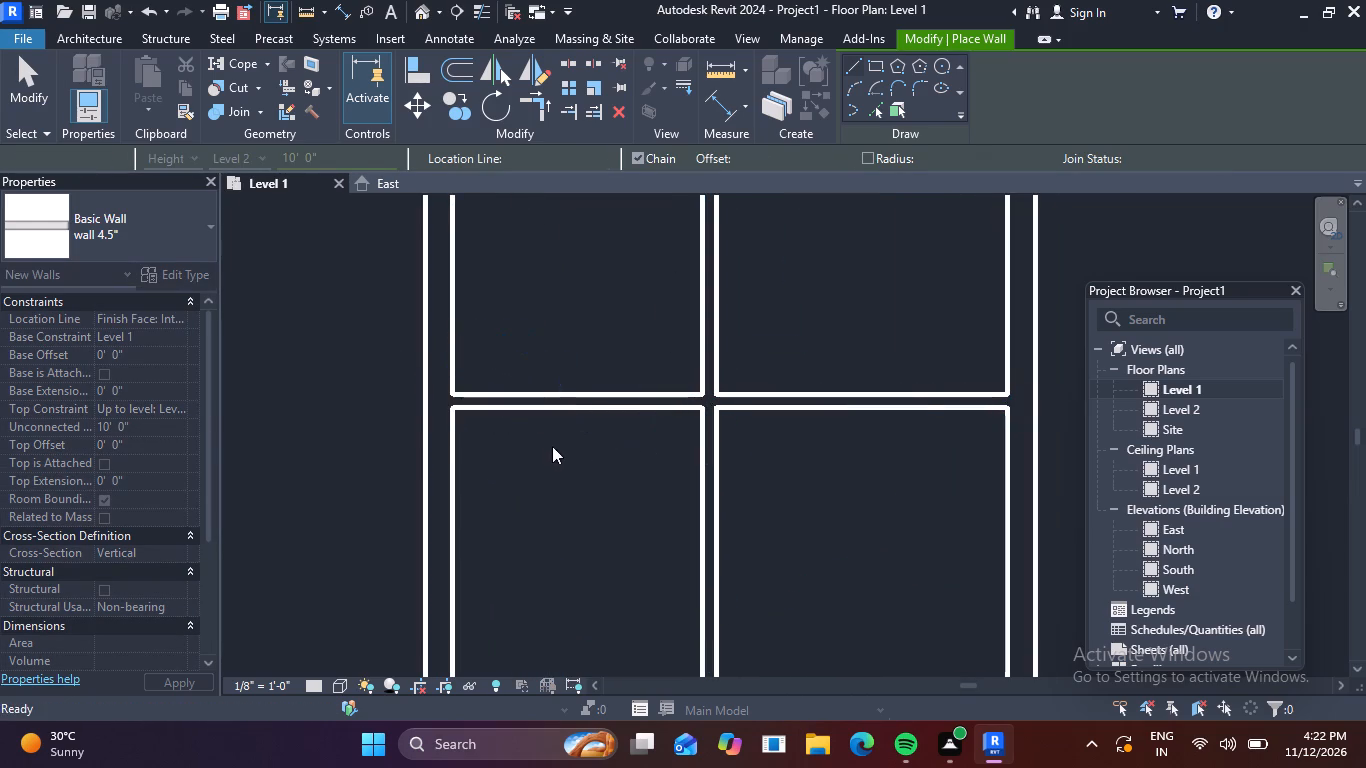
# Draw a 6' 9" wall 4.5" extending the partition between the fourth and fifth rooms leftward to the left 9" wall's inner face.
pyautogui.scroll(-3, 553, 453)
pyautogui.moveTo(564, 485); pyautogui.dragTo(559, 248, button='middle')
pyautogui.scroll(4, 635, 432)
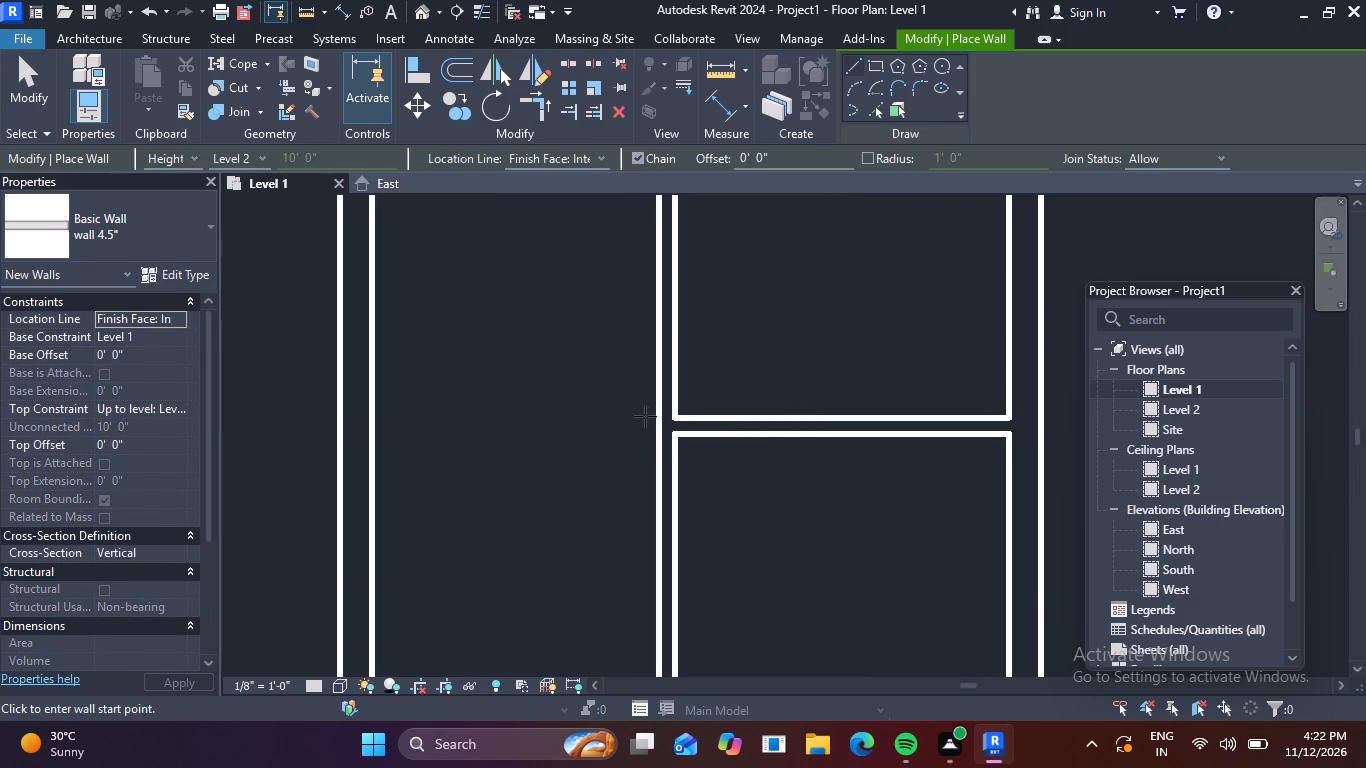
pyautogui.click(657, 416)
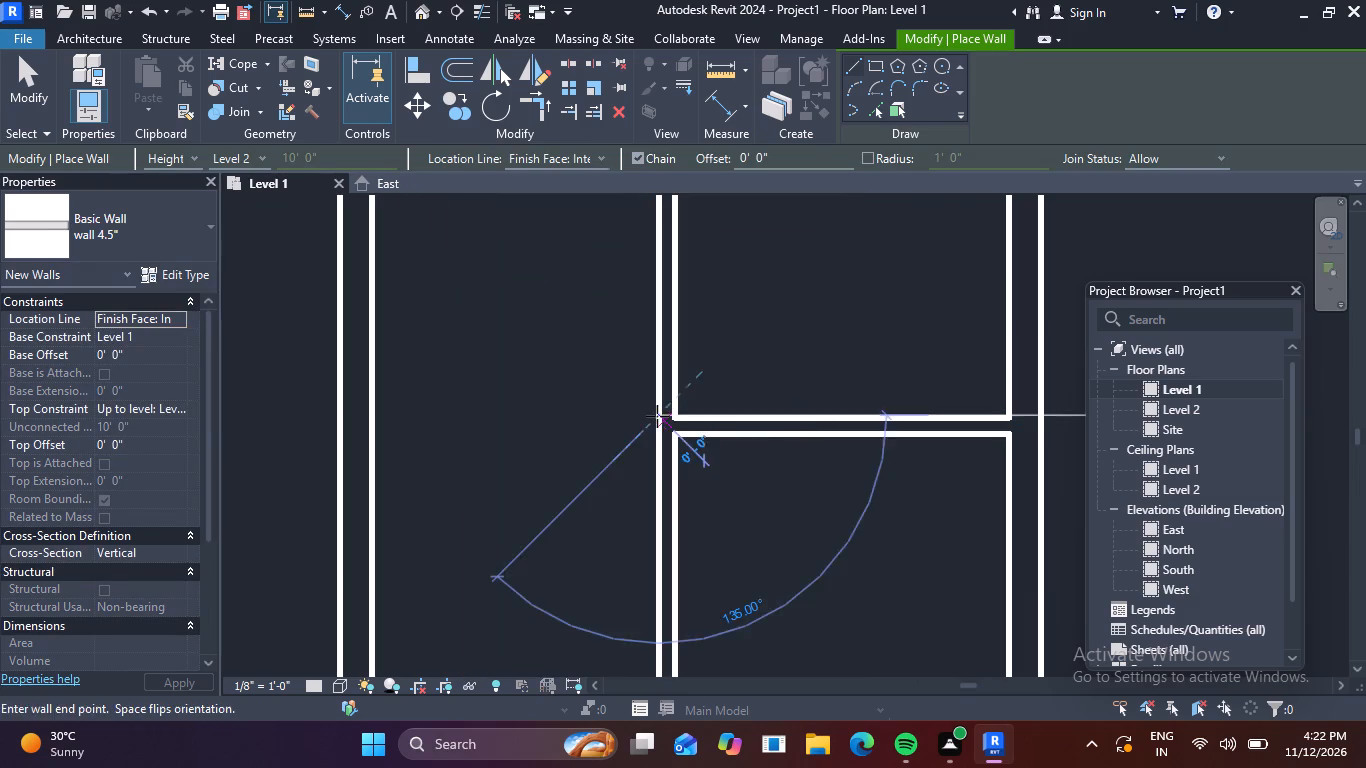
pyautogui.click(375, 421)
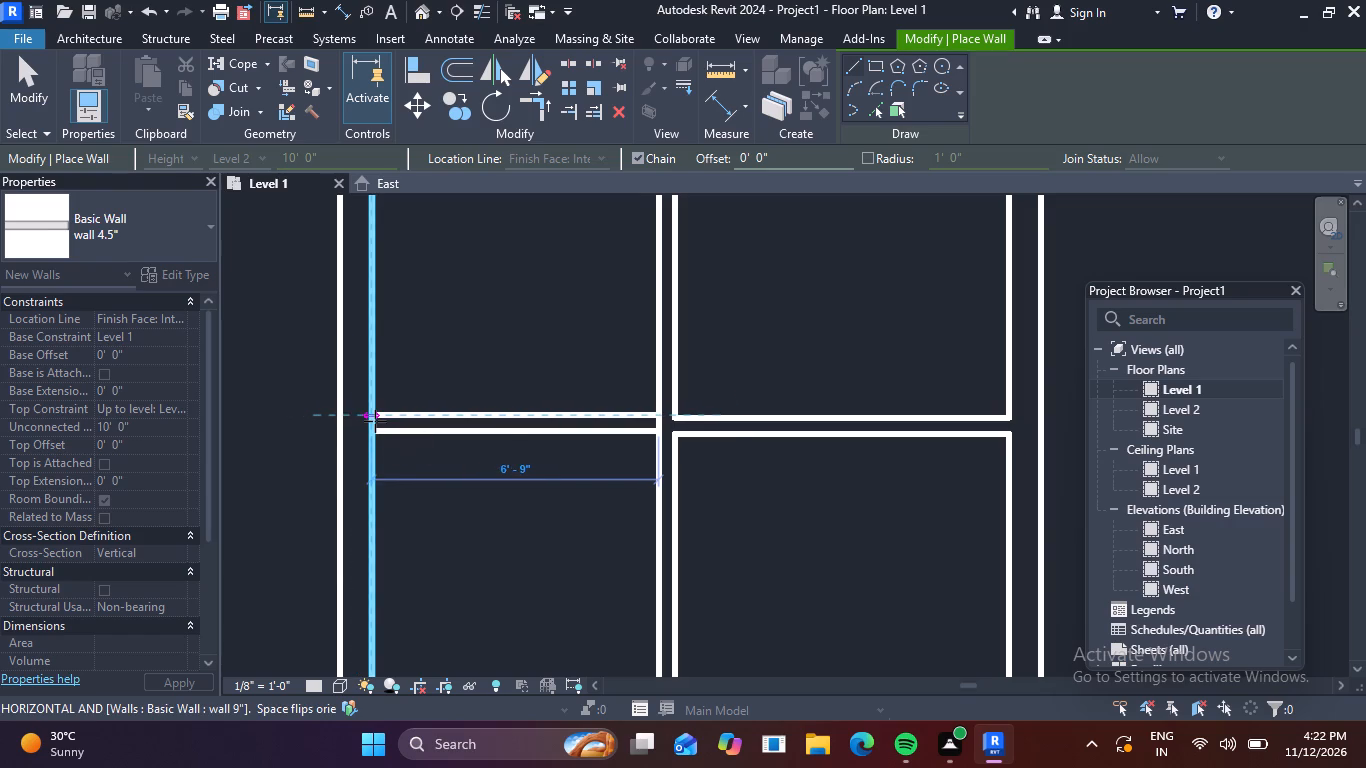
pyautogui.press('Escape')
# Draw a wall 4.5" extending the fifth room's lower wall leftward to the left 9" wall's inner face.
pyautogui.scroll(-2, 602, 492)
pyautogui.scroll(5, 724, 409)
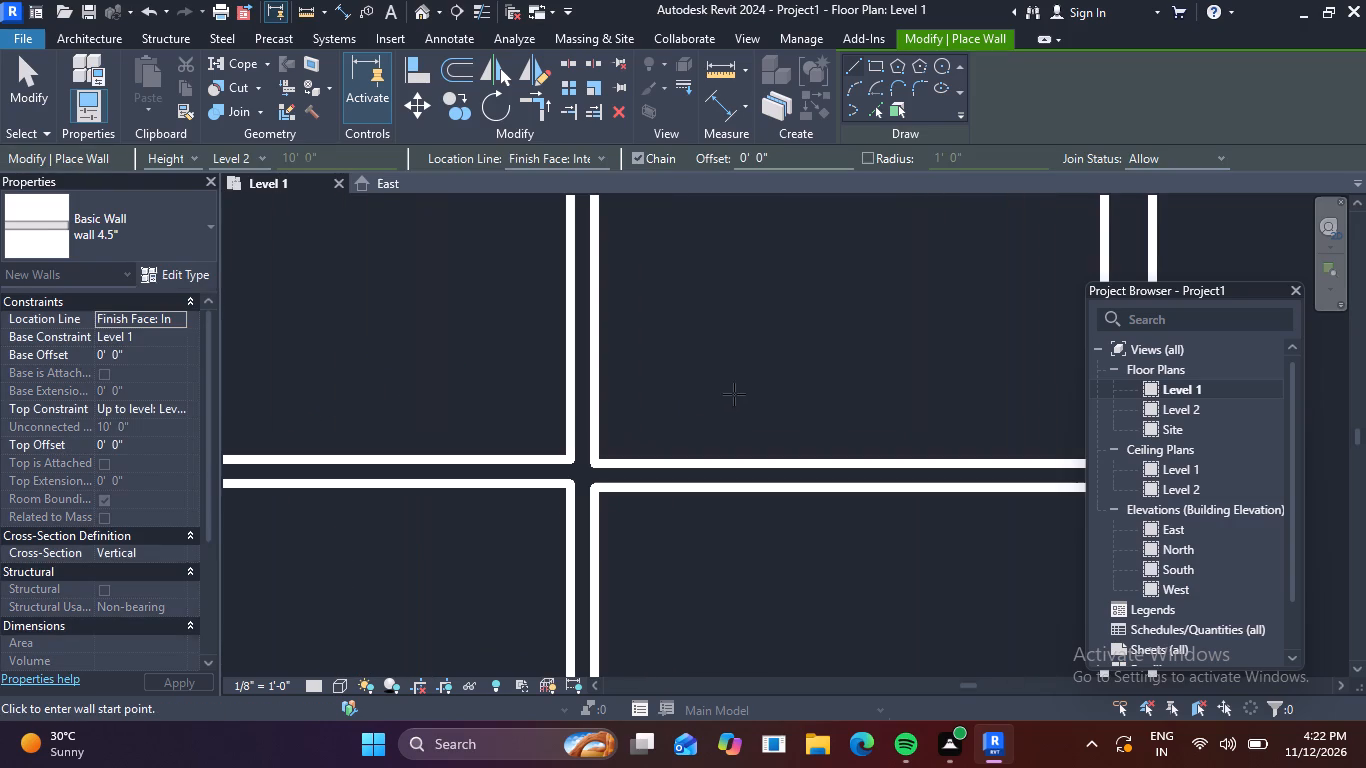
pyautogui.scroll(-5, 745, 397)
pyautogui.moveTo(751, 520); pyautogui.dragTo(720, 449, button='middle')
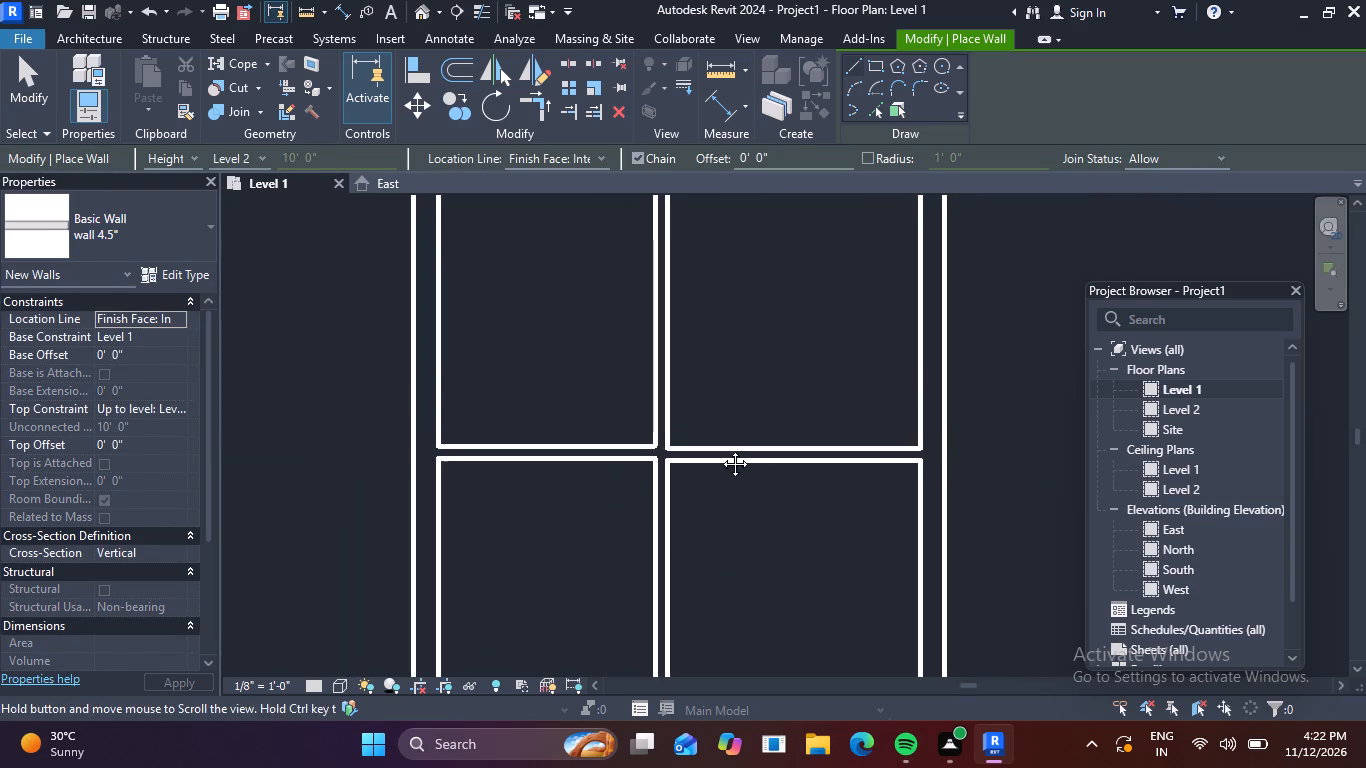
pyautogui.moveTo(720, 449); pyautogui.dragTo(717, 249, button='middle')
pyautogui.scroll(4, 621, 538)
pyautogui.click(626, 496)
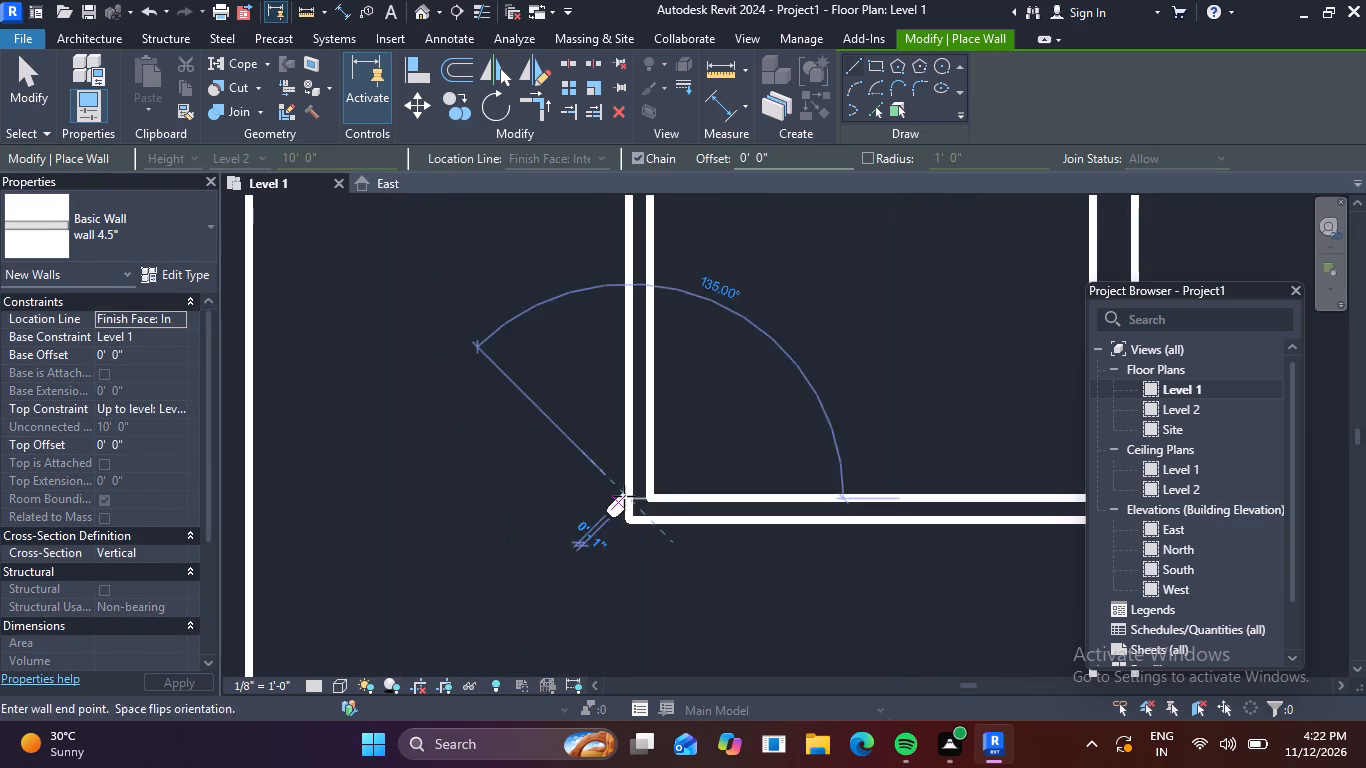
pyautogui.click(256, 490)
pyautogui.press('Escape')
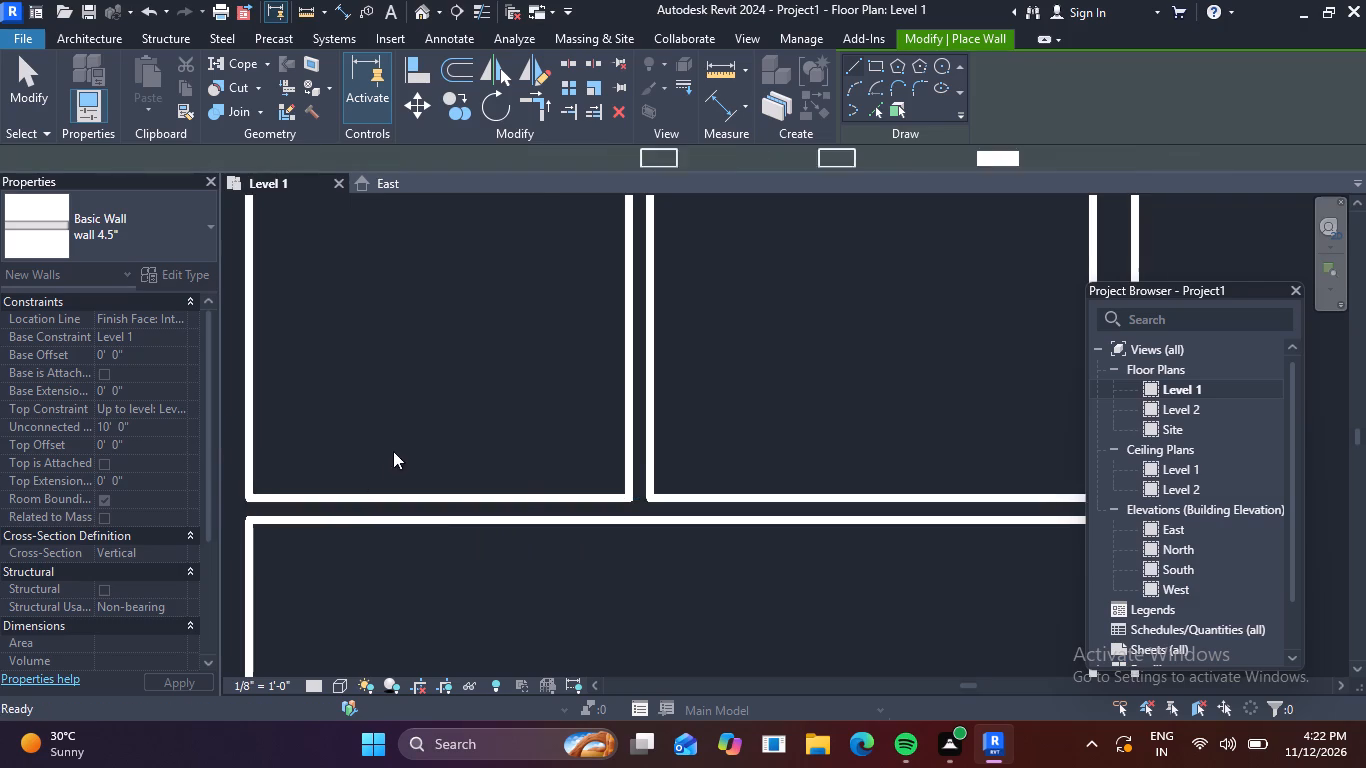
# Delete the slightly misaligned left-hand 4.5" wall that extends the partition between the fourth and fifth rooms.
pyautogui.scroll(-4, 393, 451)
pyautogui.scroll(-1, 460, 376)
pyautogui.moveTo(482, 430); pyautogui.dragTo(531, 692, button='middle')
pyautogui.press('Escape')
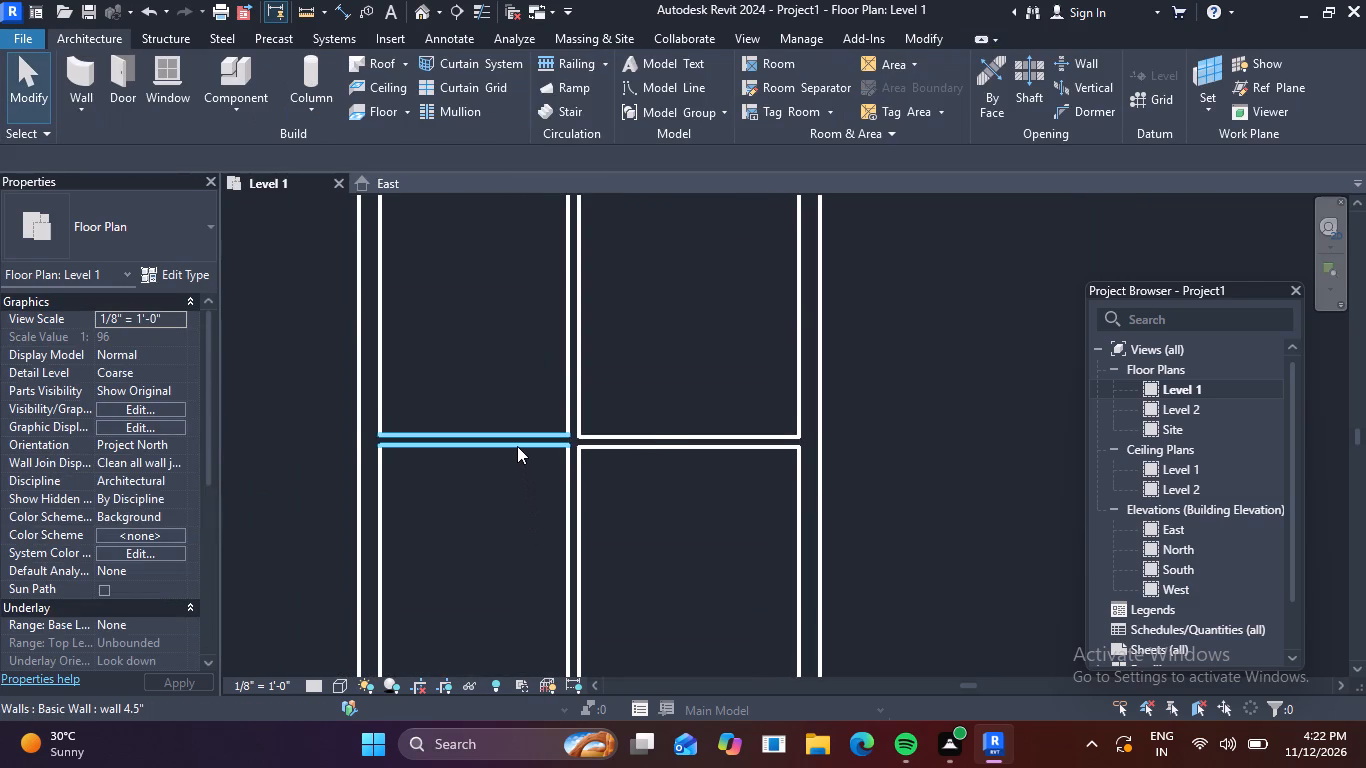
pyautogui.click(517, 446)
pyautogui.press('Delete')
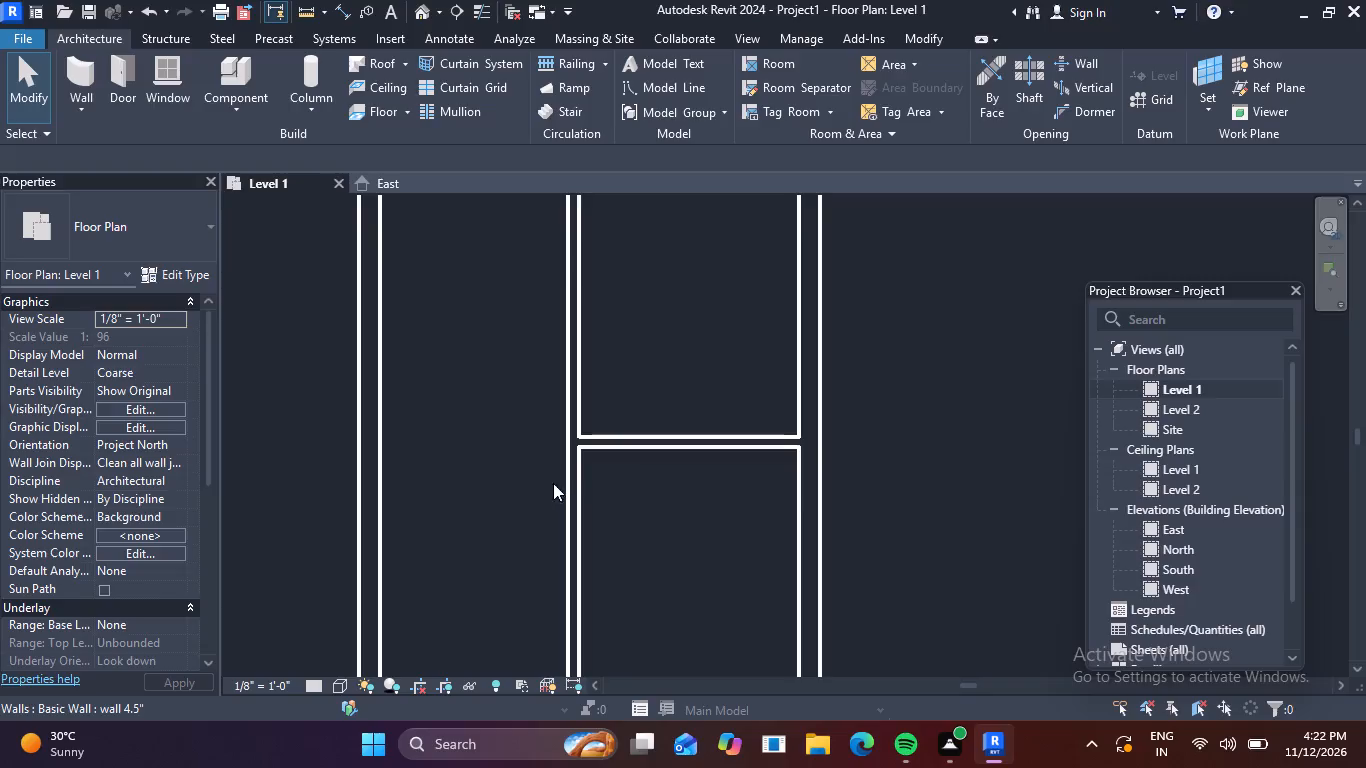
# Draw a similar wall 4.5" from the lower-left endpoint of the fourth–fifth room partition, flipped upward, to the left 9" wall's inner face.
pyautogui.click(601, 450)
pyautogui.write('cs')
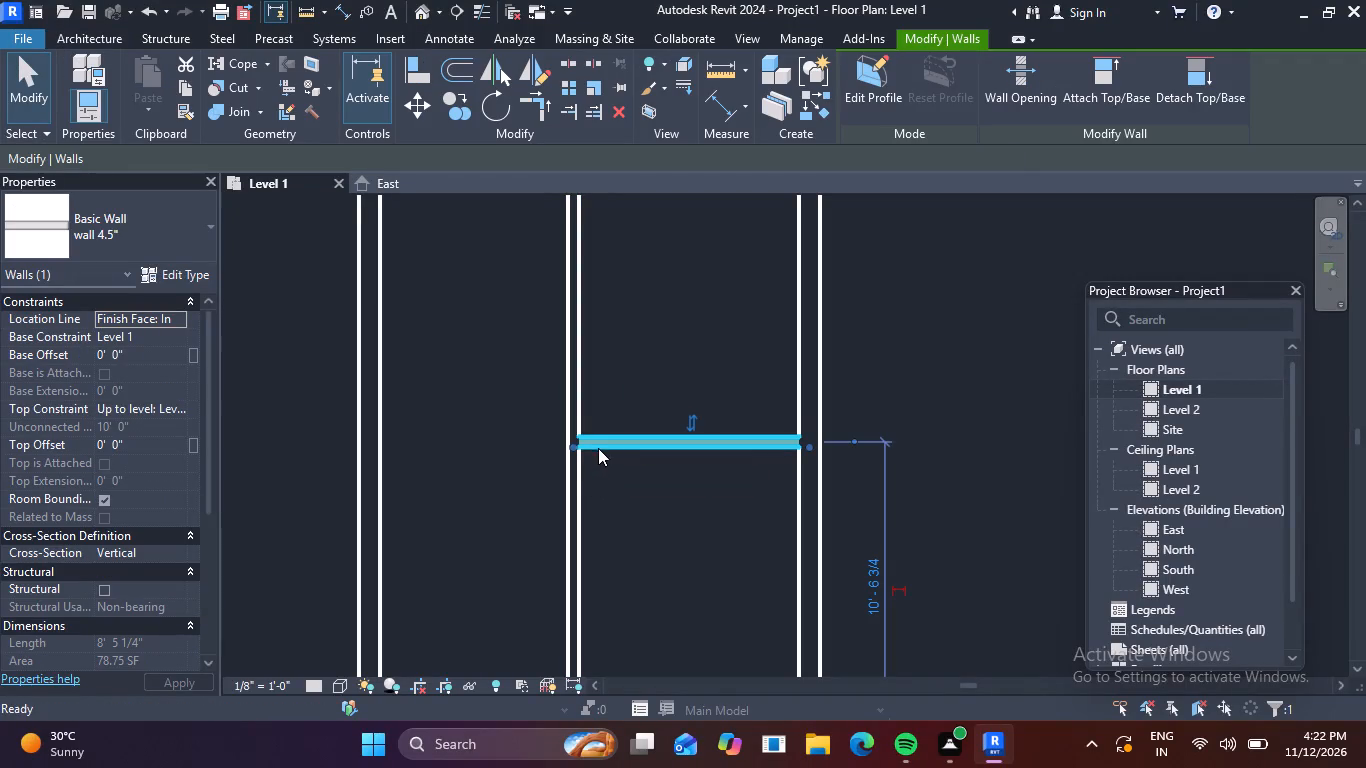
pyautogui.scroll(3, 561, 447)
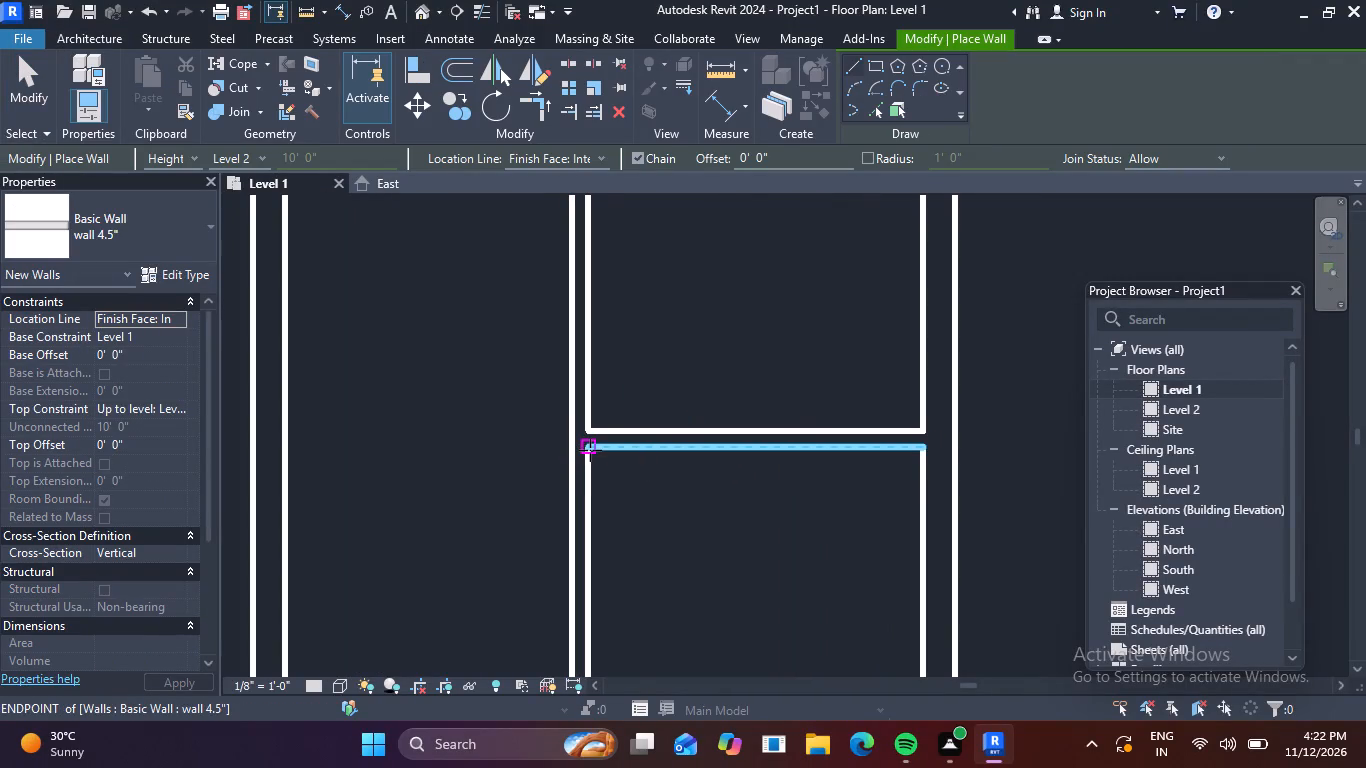
pyautogui.click(590, 450)
pyautogui.press('space')
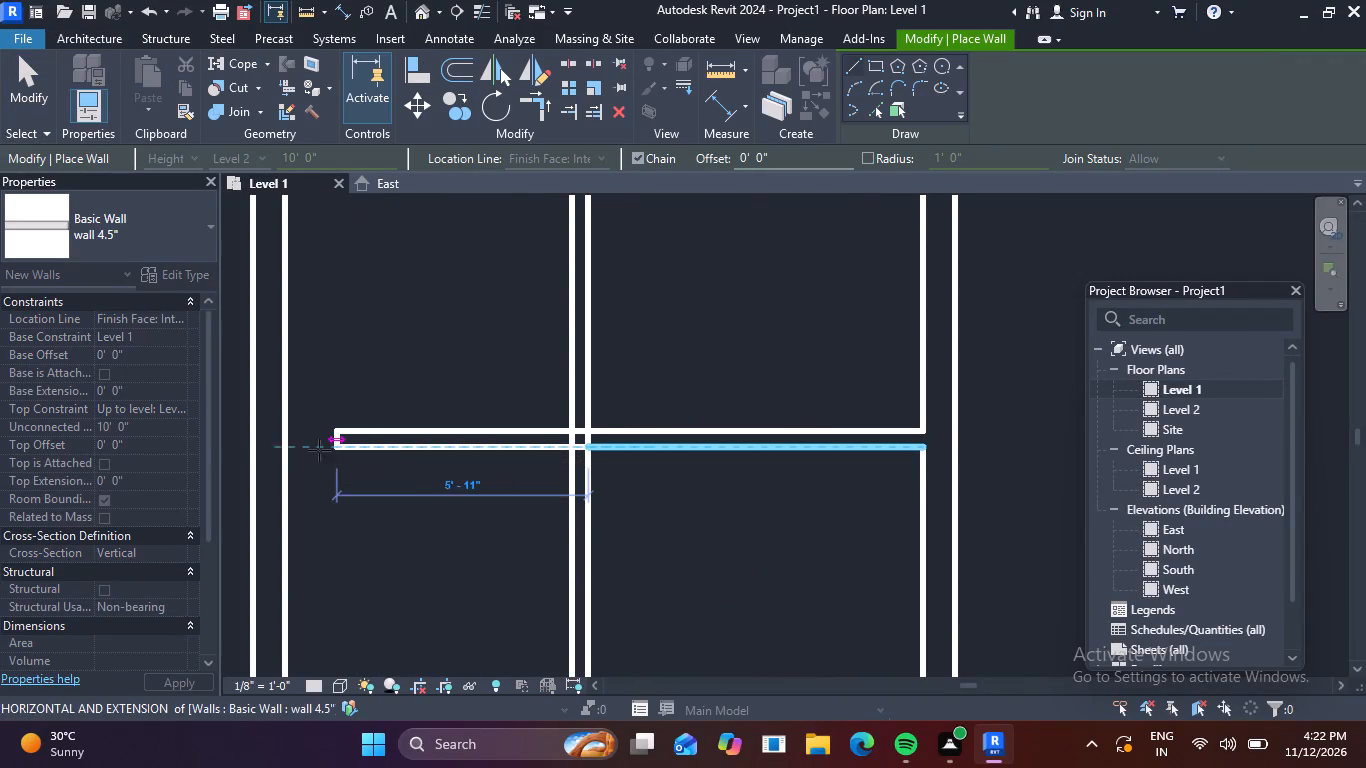
pyautogui.click(286, 448)
pyautogui.scroll(-3, 510, 390)
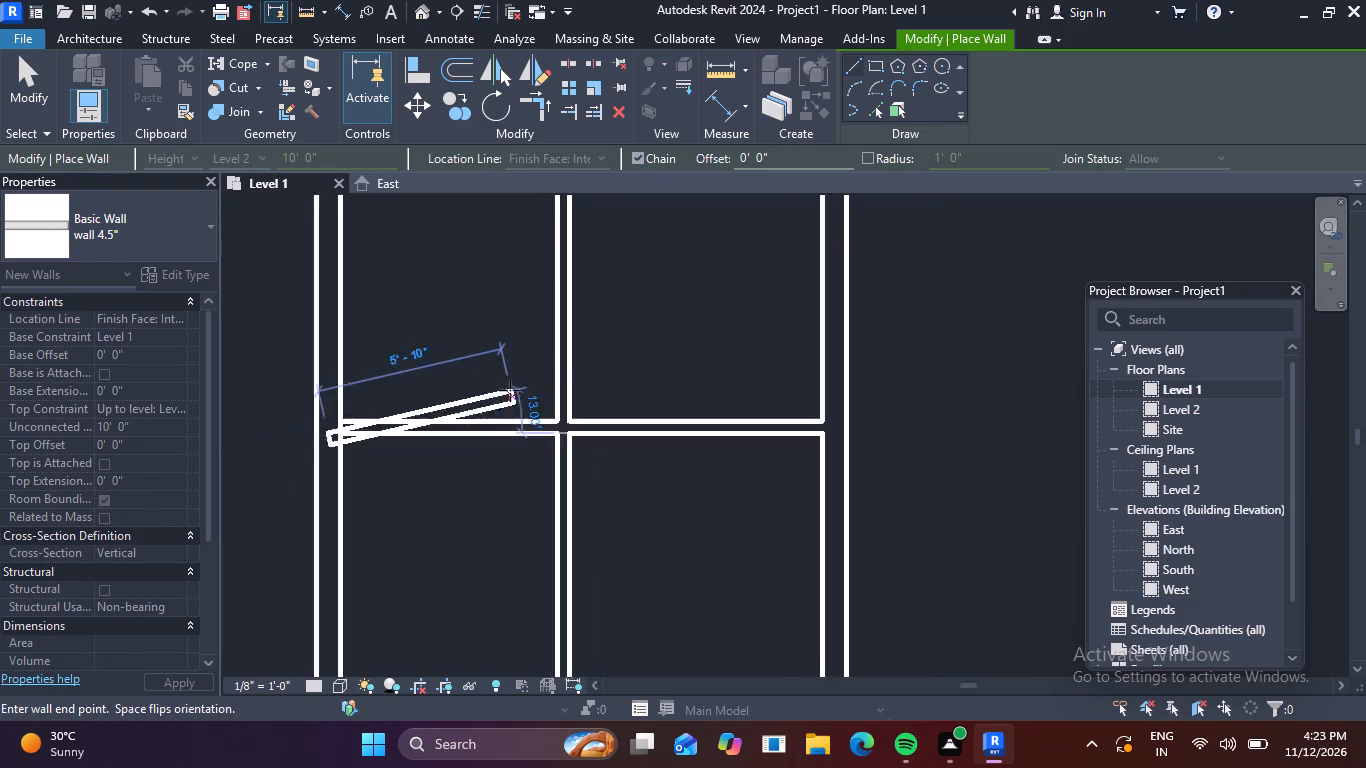
pyautogui.press('Escape')
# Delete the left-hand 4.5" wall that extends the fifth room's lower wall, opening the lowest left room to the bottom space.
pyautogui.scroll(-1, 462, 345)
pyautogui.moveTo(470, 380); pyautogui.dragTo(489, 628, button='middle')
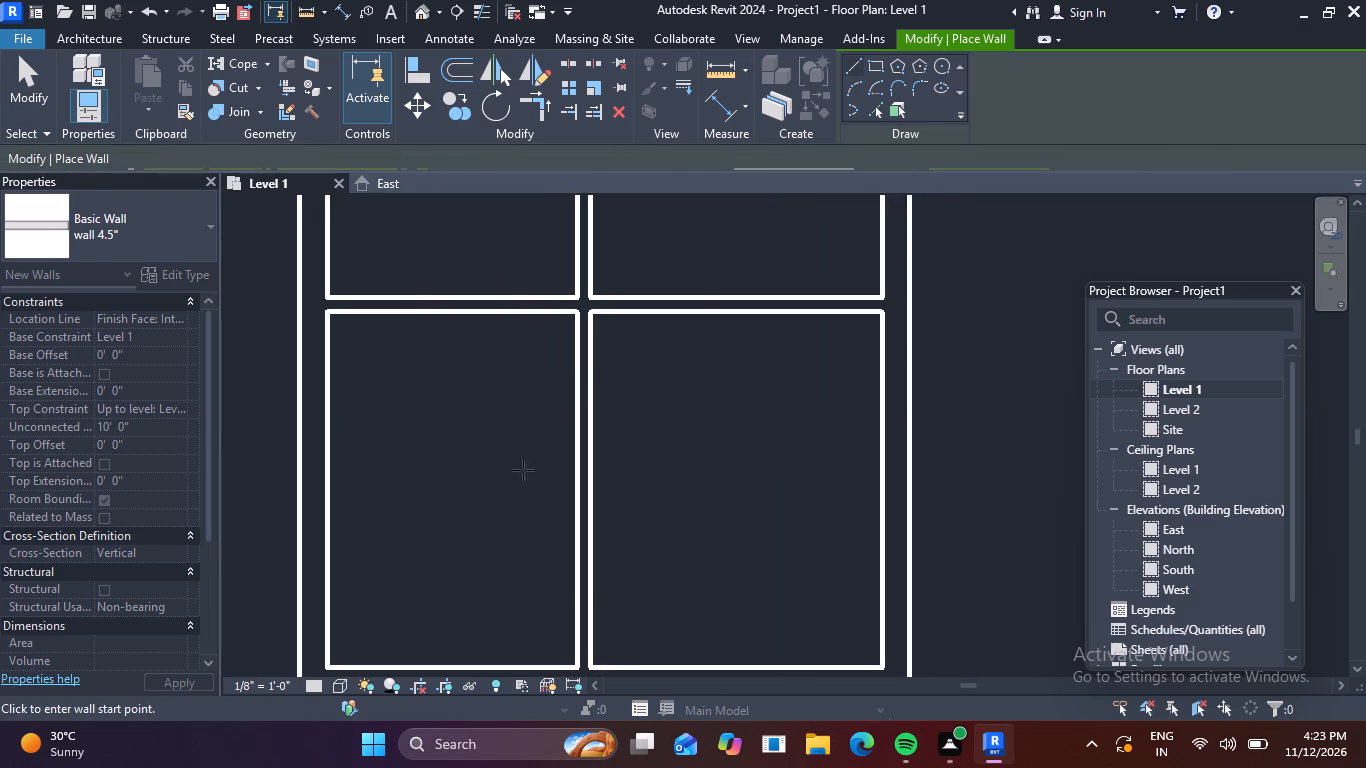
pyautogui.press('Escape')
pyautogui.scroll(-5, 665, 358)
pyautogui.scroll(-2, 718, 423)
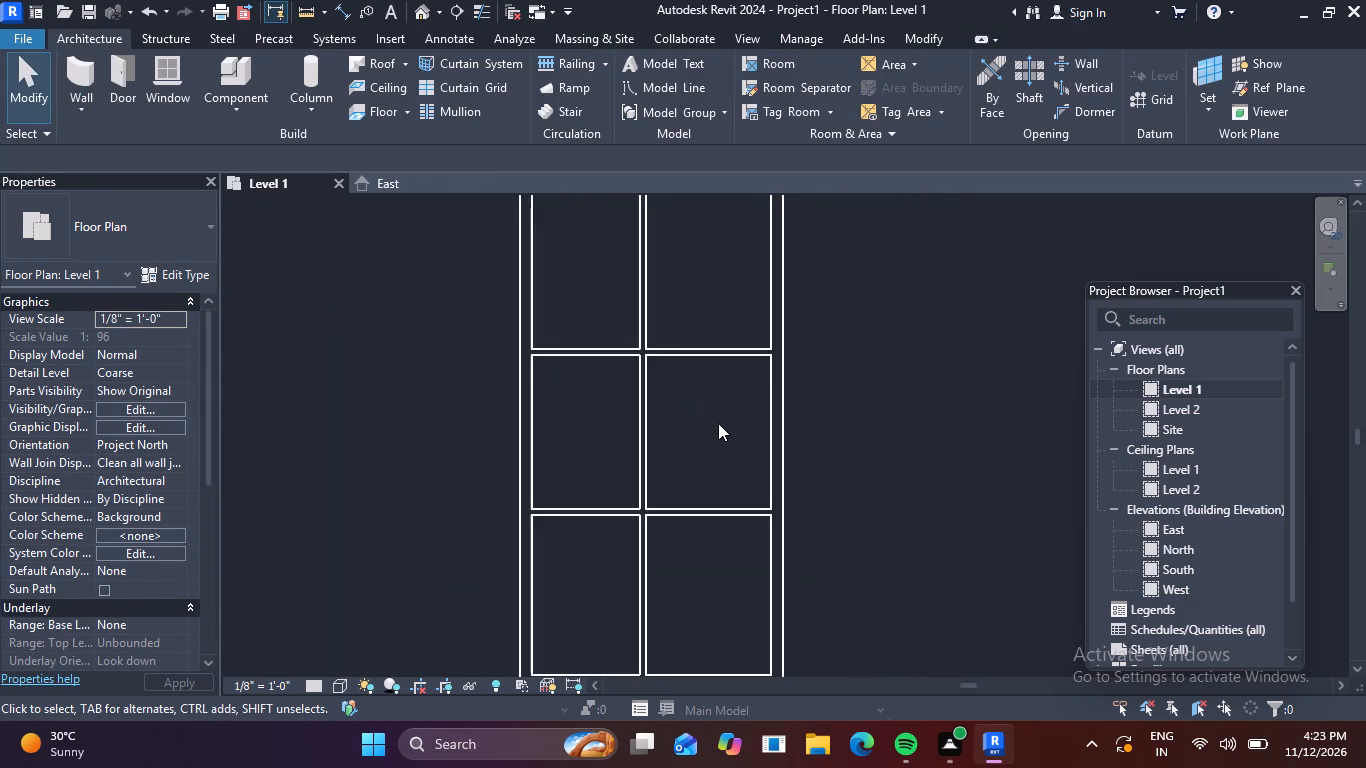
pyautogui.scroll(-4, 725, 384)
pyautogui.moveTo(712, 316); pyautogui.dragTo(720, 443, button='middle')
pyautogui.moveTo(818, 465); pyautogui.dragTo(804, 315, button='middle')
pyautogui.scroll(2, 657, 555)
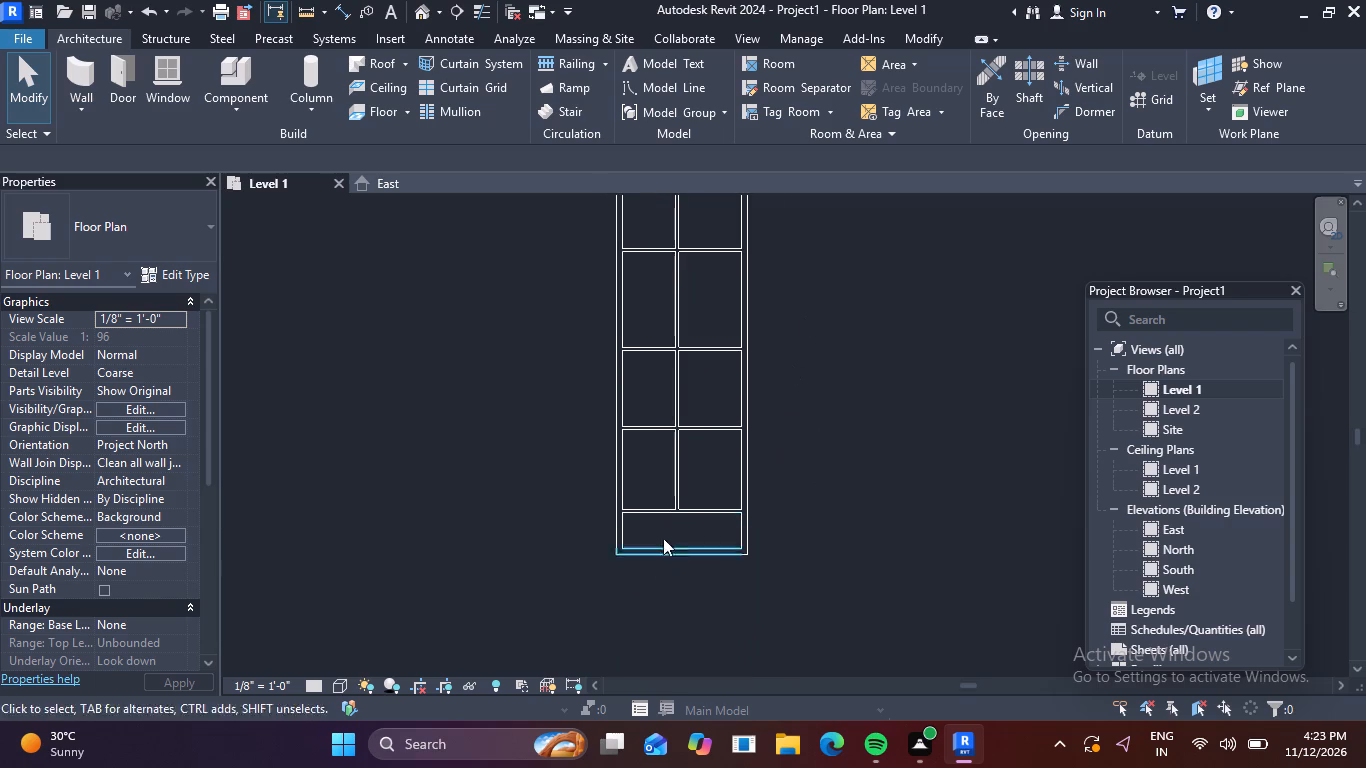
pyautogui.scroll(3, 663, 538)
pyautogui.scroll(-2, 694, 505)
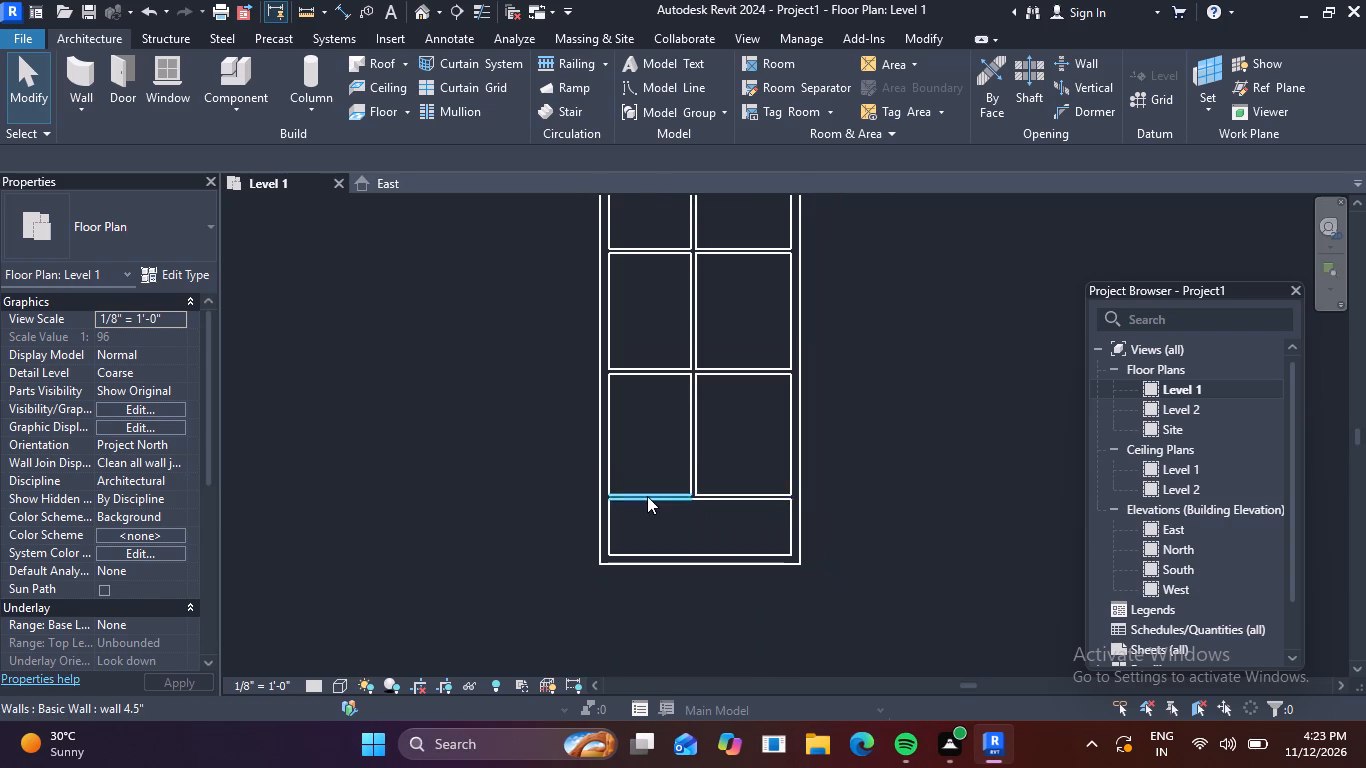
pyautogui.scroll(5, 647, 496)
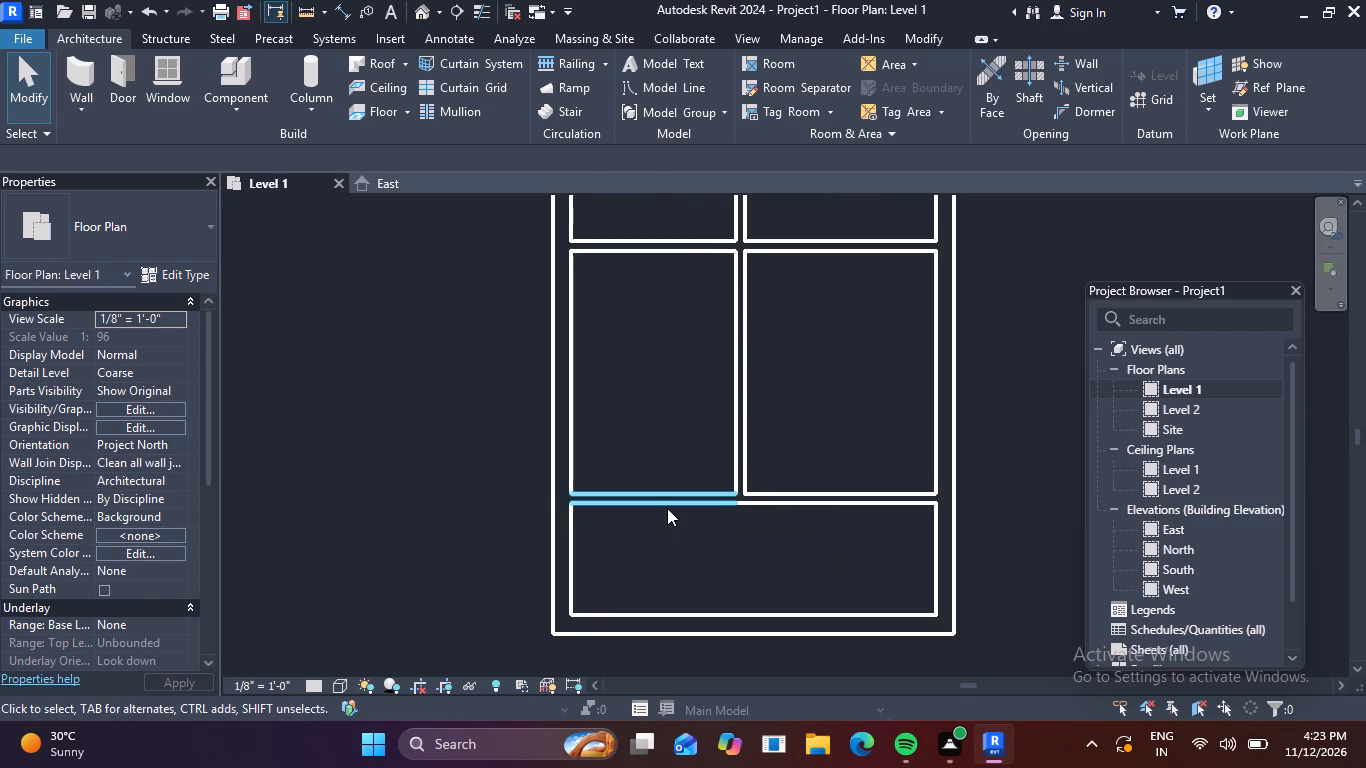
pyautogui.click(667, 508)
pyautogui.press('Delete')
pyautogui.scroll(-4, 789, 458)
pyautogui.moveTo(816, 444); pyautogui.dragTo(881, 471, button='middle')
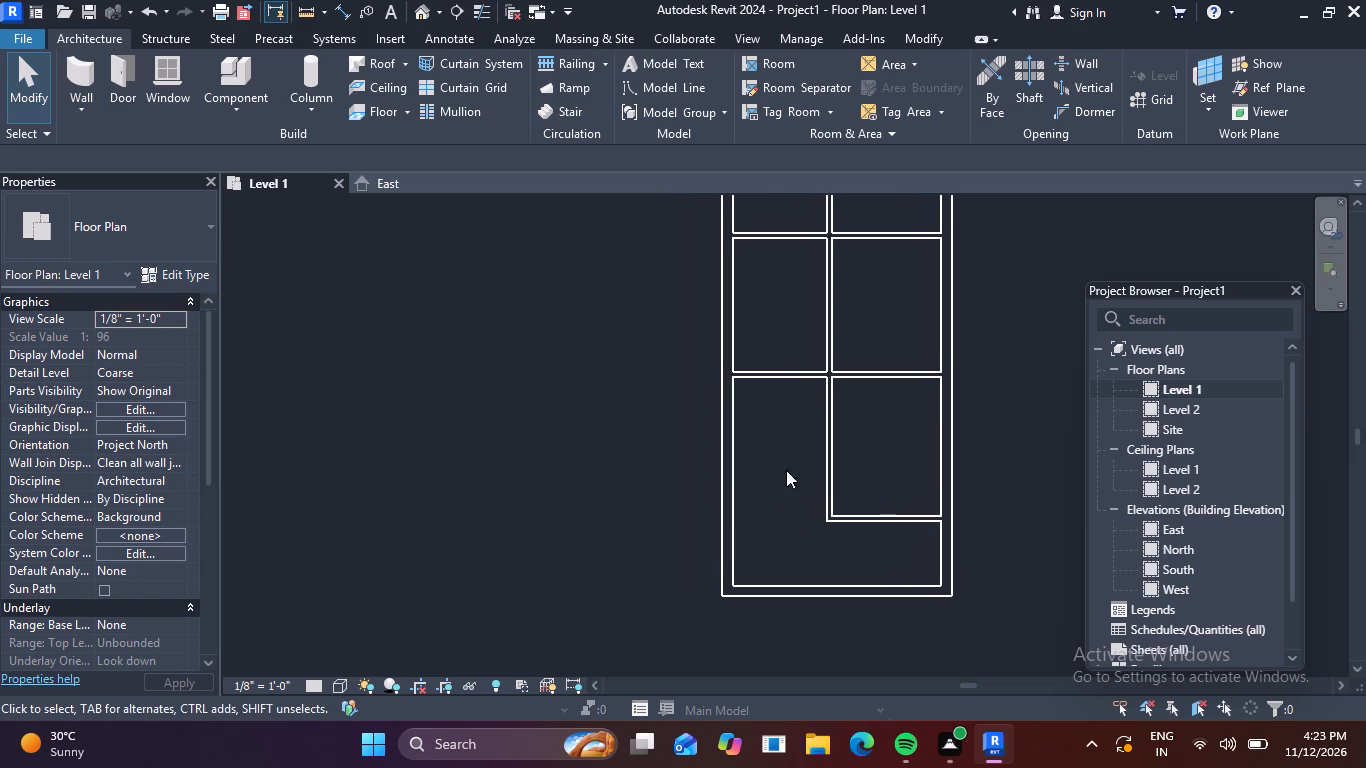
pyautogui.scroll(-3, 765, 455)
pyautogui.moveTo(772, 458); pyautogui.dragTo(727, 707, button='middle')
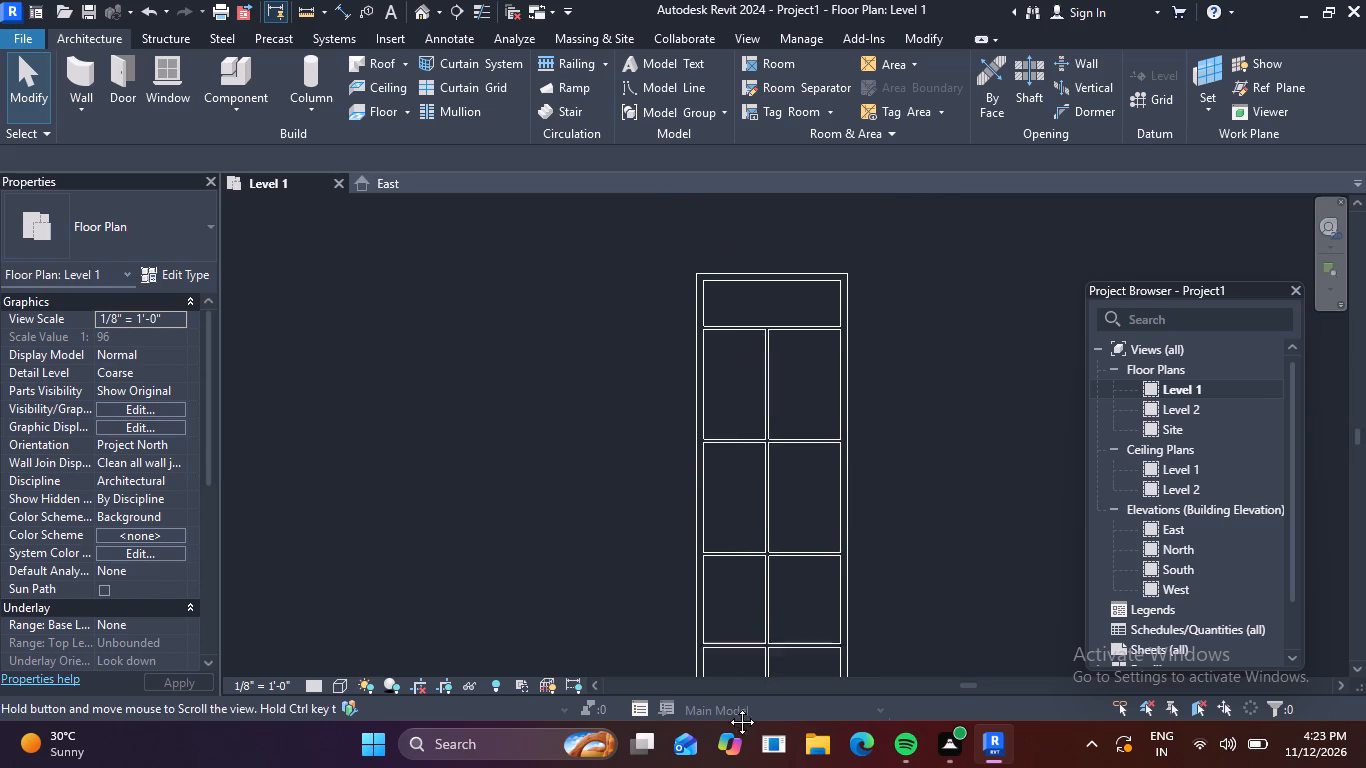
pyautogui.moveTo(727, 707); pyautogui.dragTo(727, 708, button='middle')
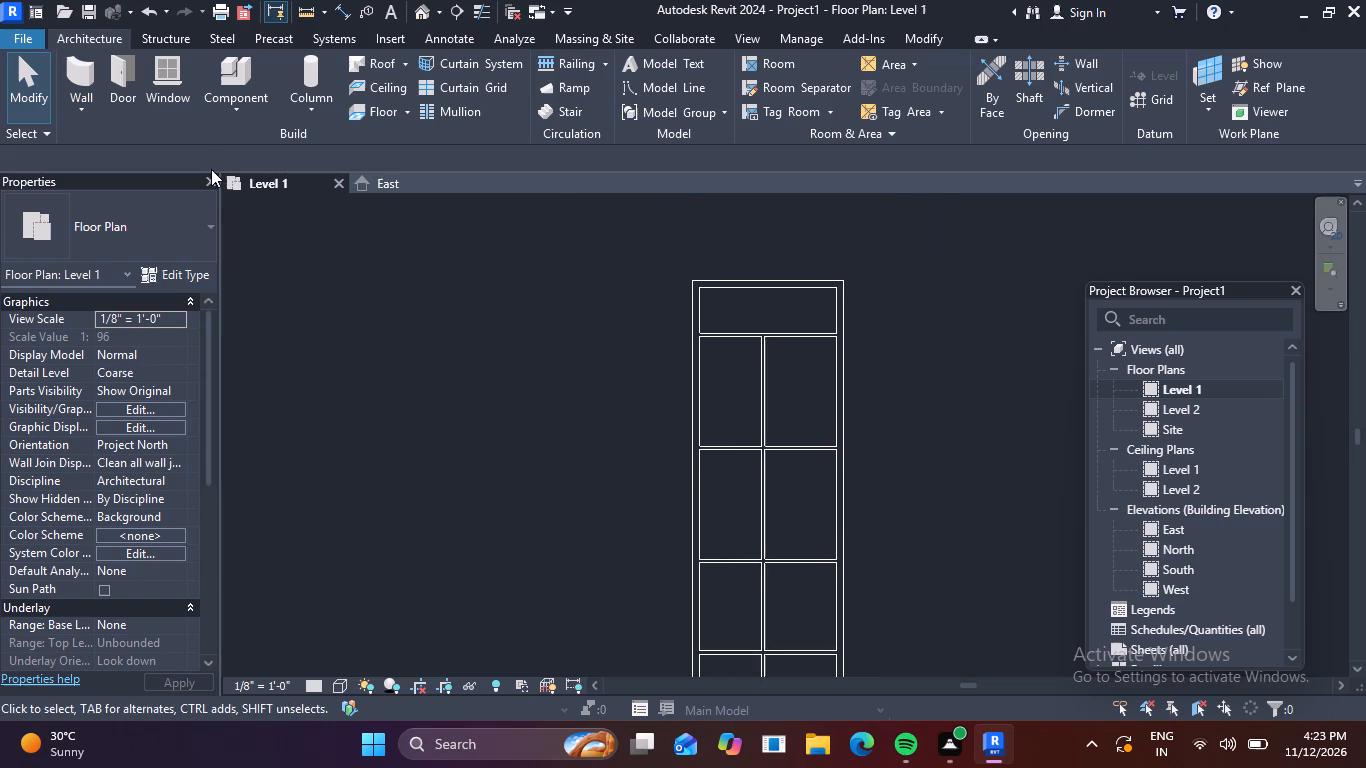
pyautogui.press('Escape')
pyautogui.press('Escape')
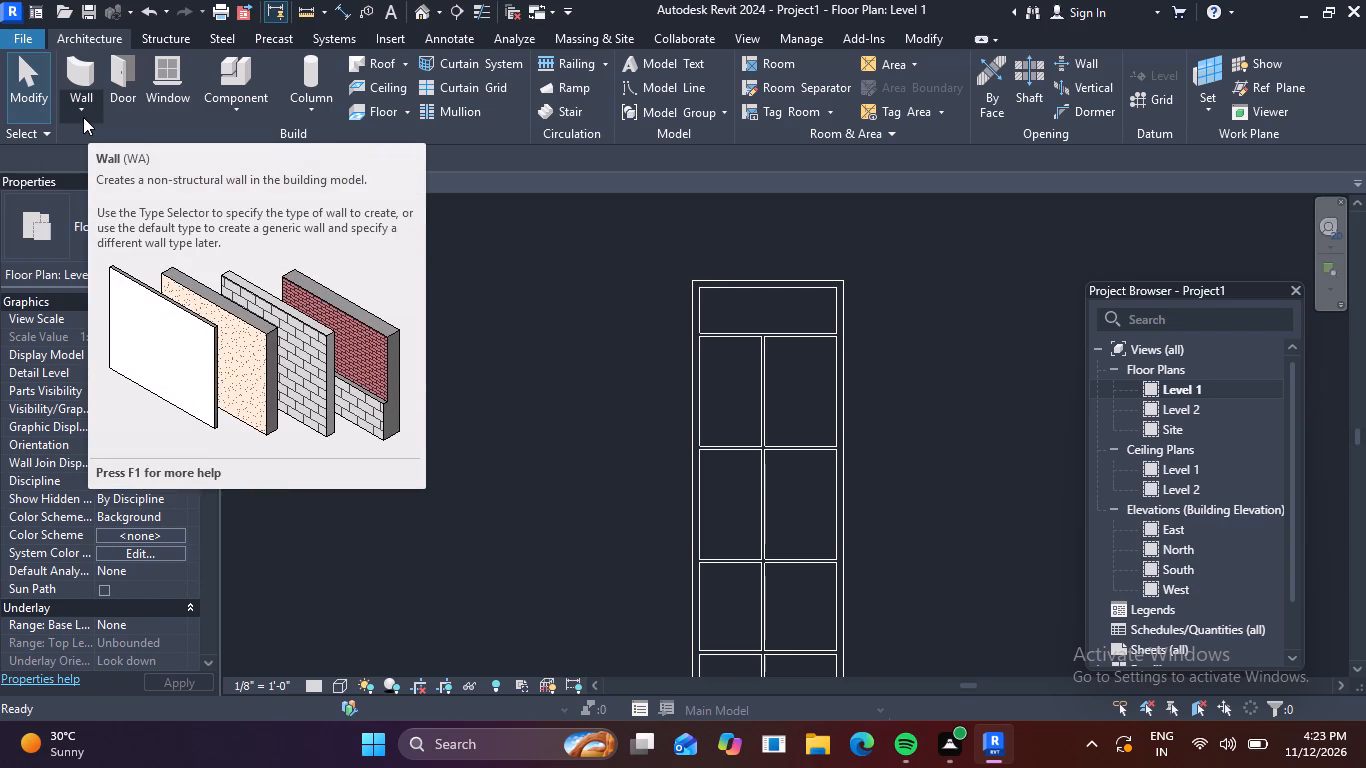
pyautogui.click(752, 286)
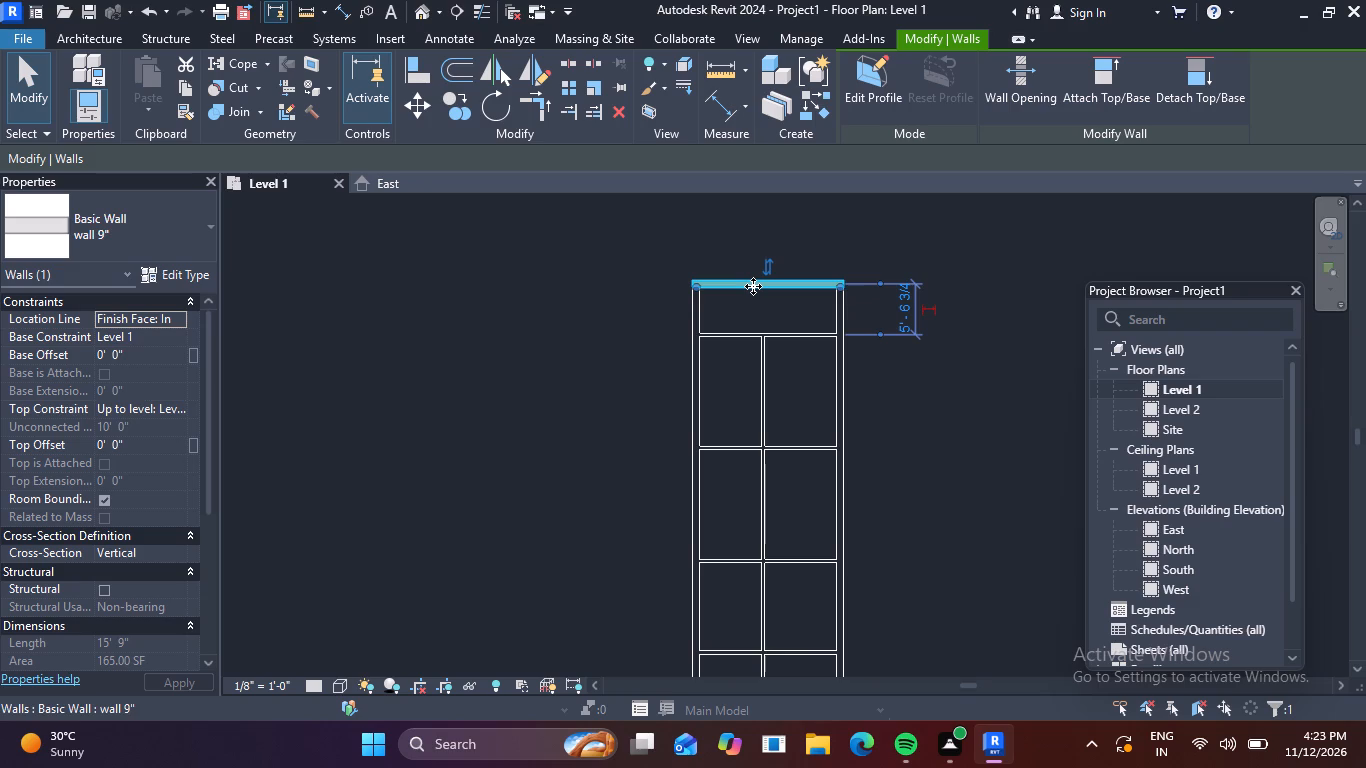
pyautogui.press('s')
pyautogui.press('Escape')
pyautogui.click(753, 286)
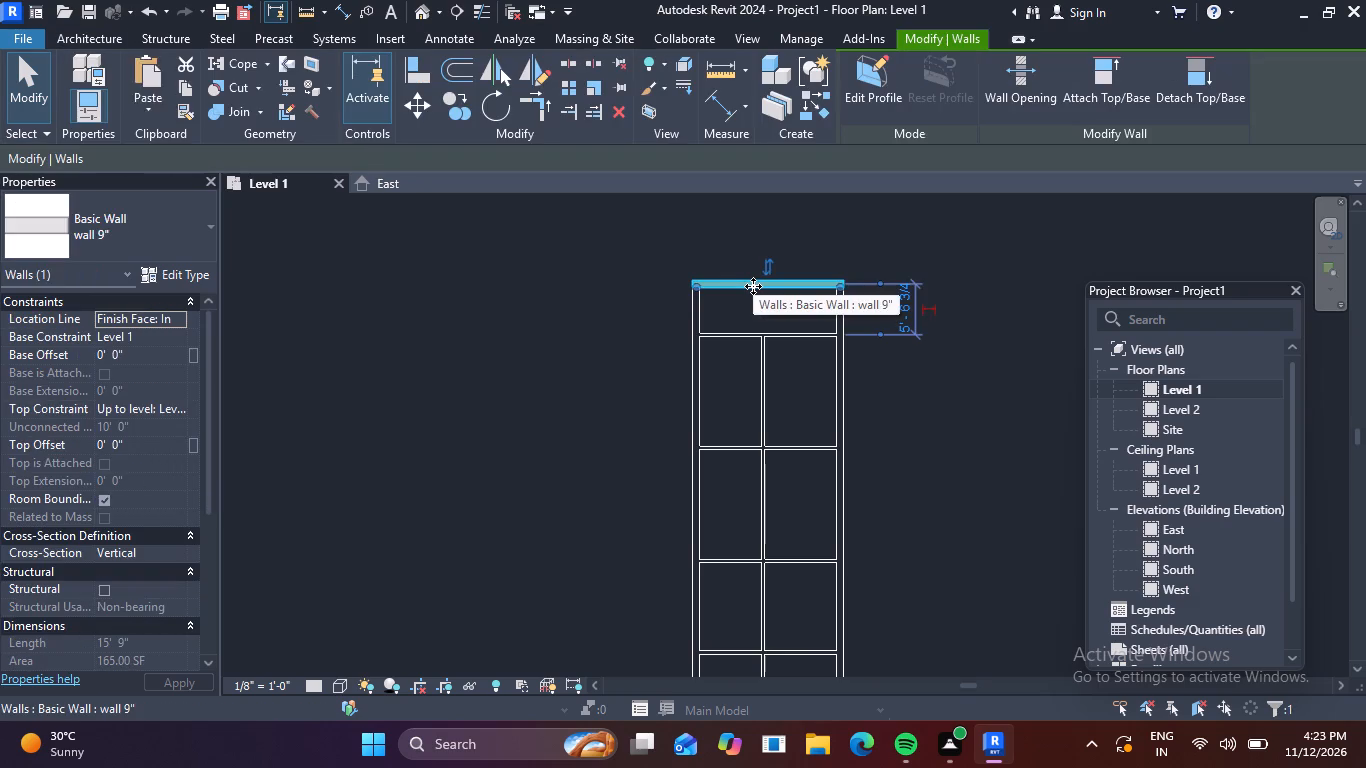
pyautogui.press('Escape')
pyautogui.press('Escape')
# Draw a similar wall 9" from the top-left corner's outer face, 2' 6" leftward in line with the top wall, flipped outward.
pyautogui.click(753, 286)
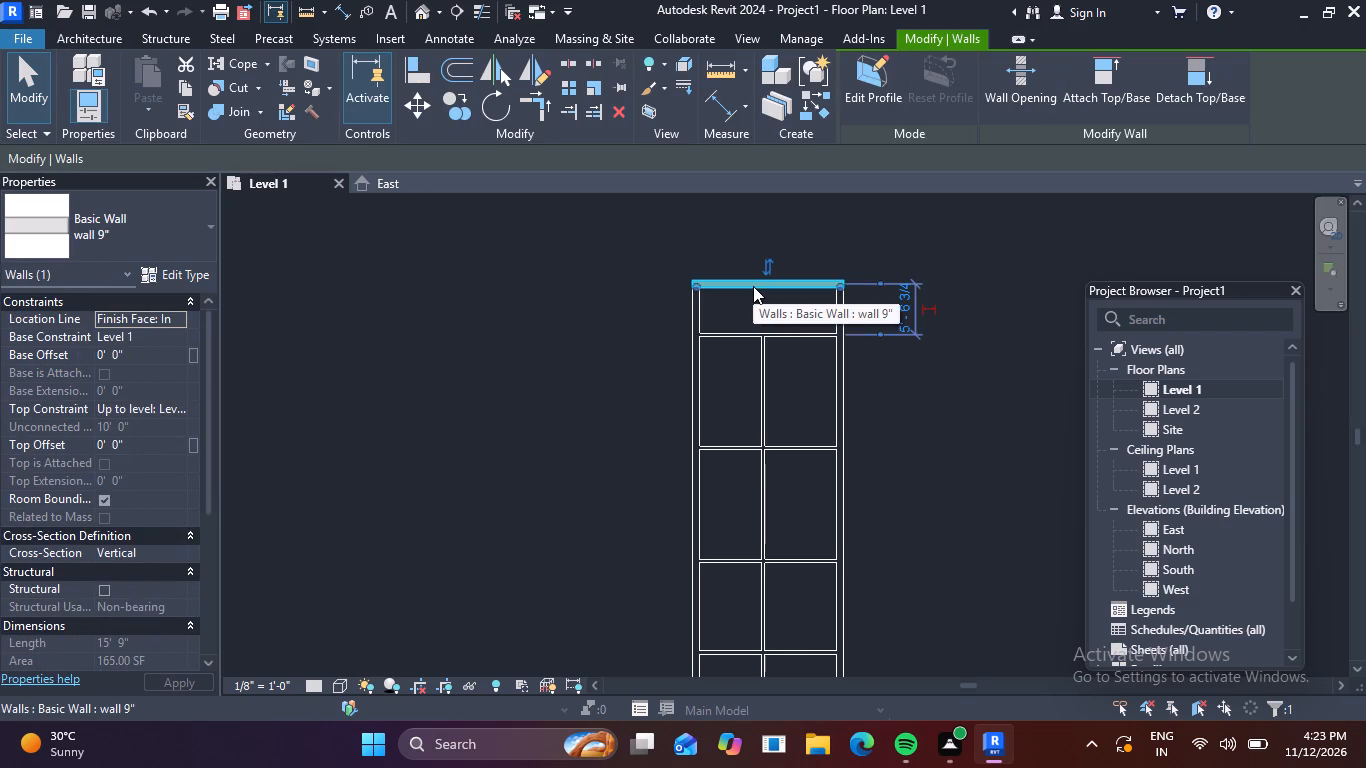
pyautogui.write('cs')
pyautogui.scroll(5, 662, 289)
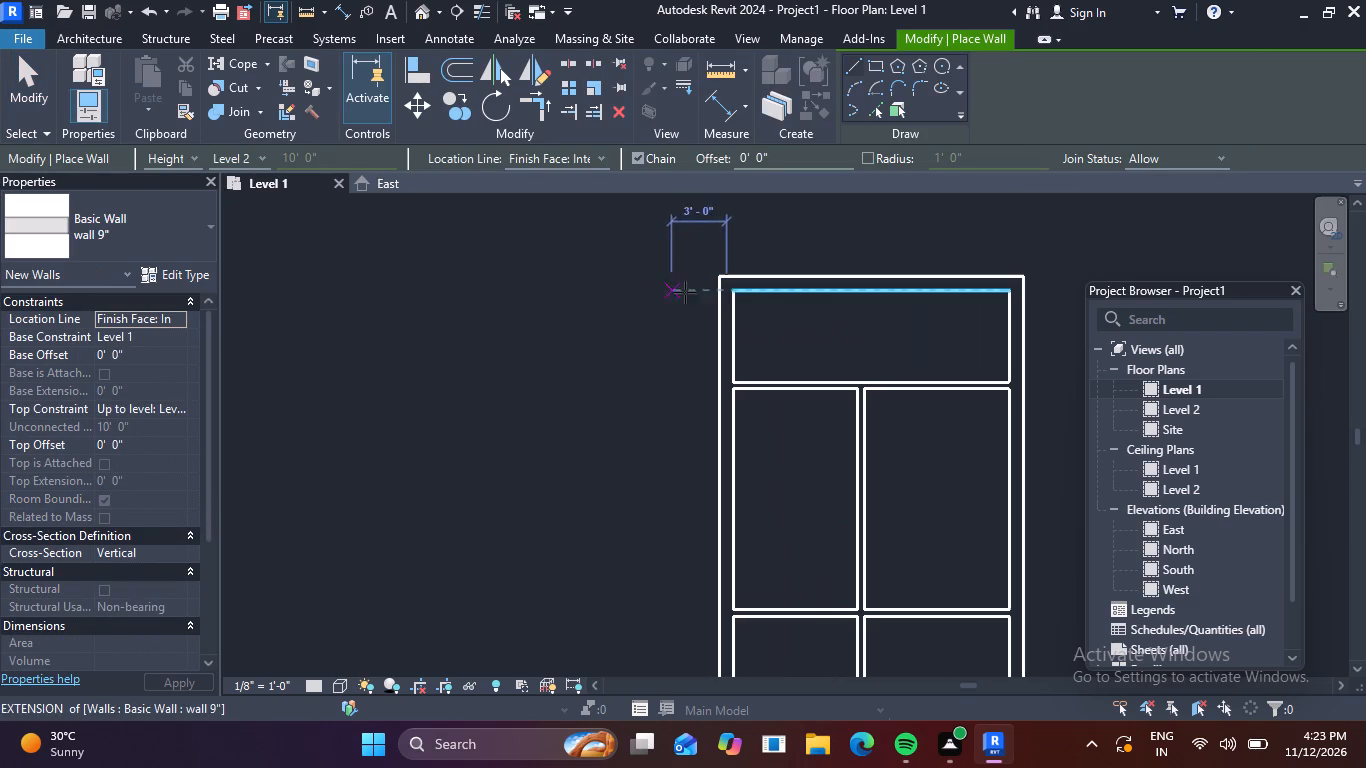
pyautogui.click(712, 296)
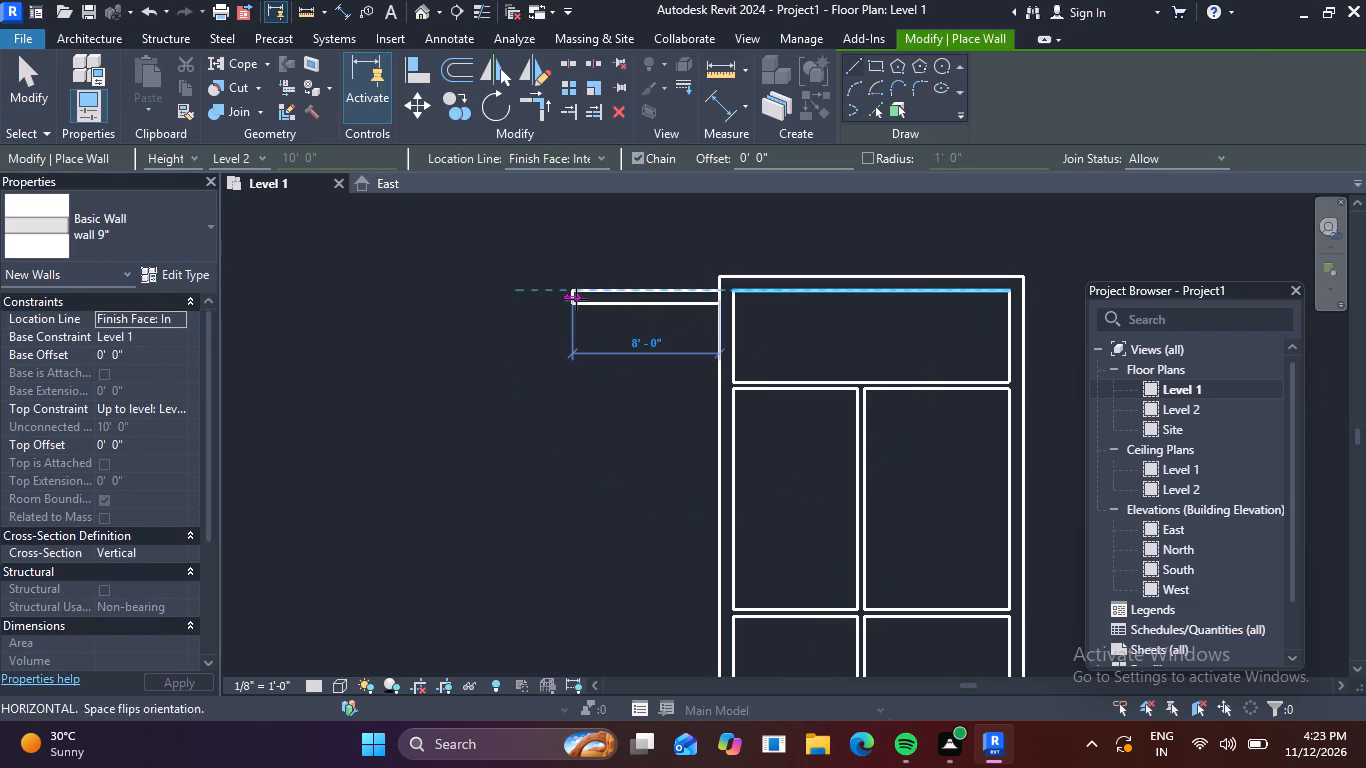
pyautogui.press('space')
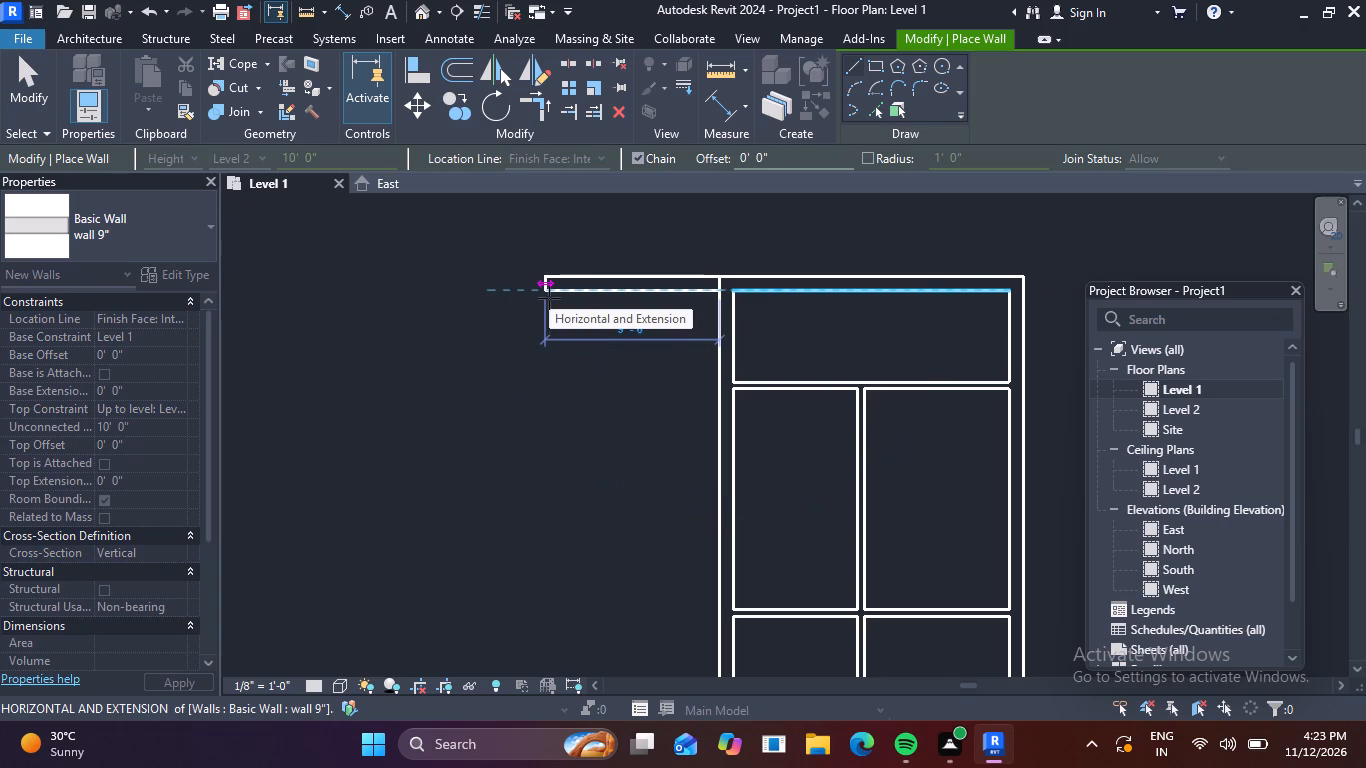
pyautogui.press('2')
pyautogui.write('\'6"')
pyautogui.press('Return')
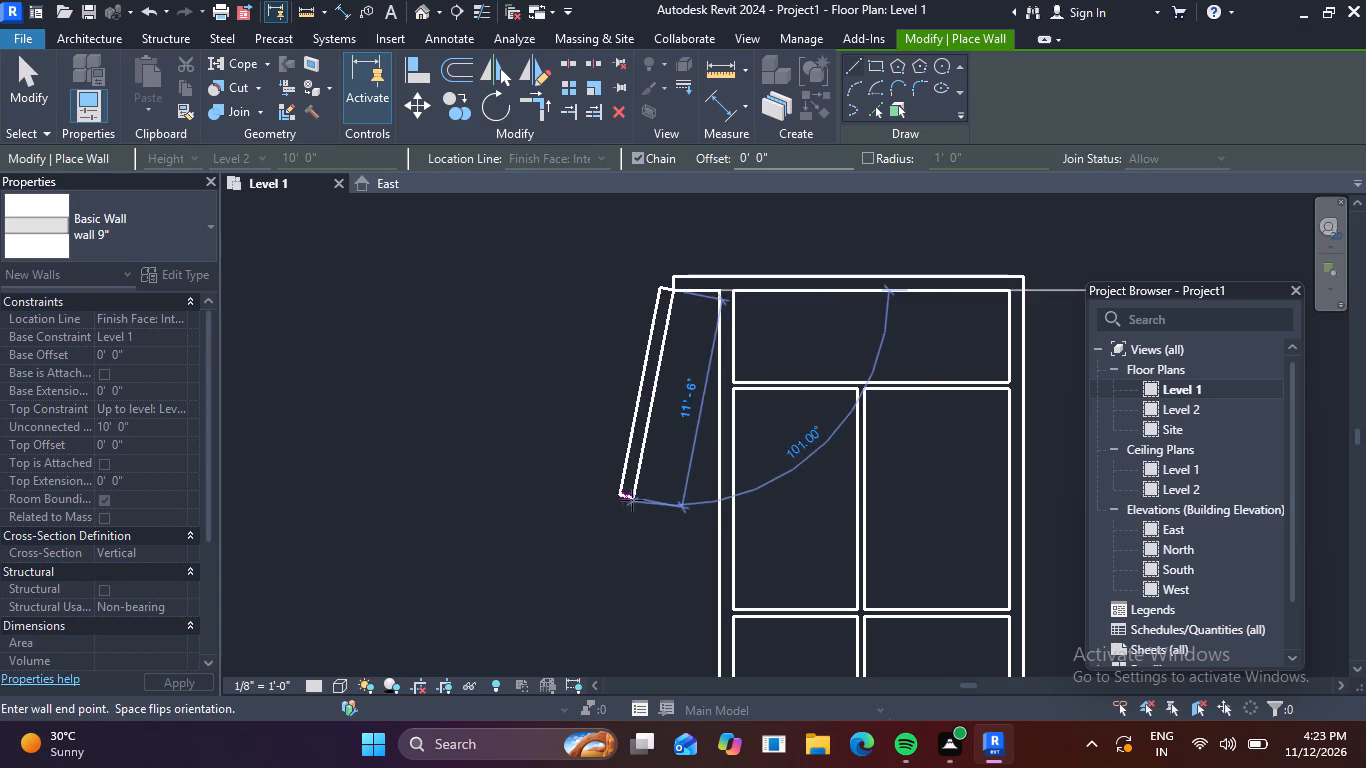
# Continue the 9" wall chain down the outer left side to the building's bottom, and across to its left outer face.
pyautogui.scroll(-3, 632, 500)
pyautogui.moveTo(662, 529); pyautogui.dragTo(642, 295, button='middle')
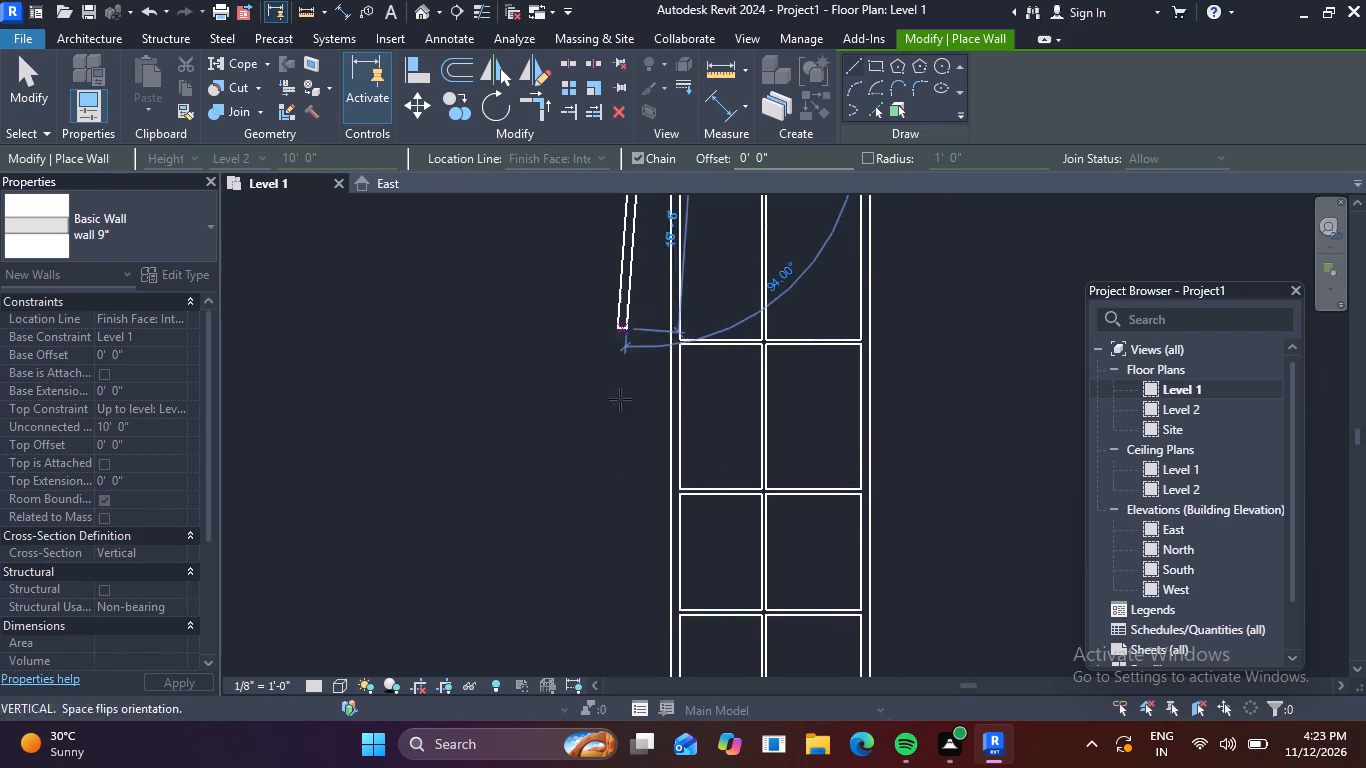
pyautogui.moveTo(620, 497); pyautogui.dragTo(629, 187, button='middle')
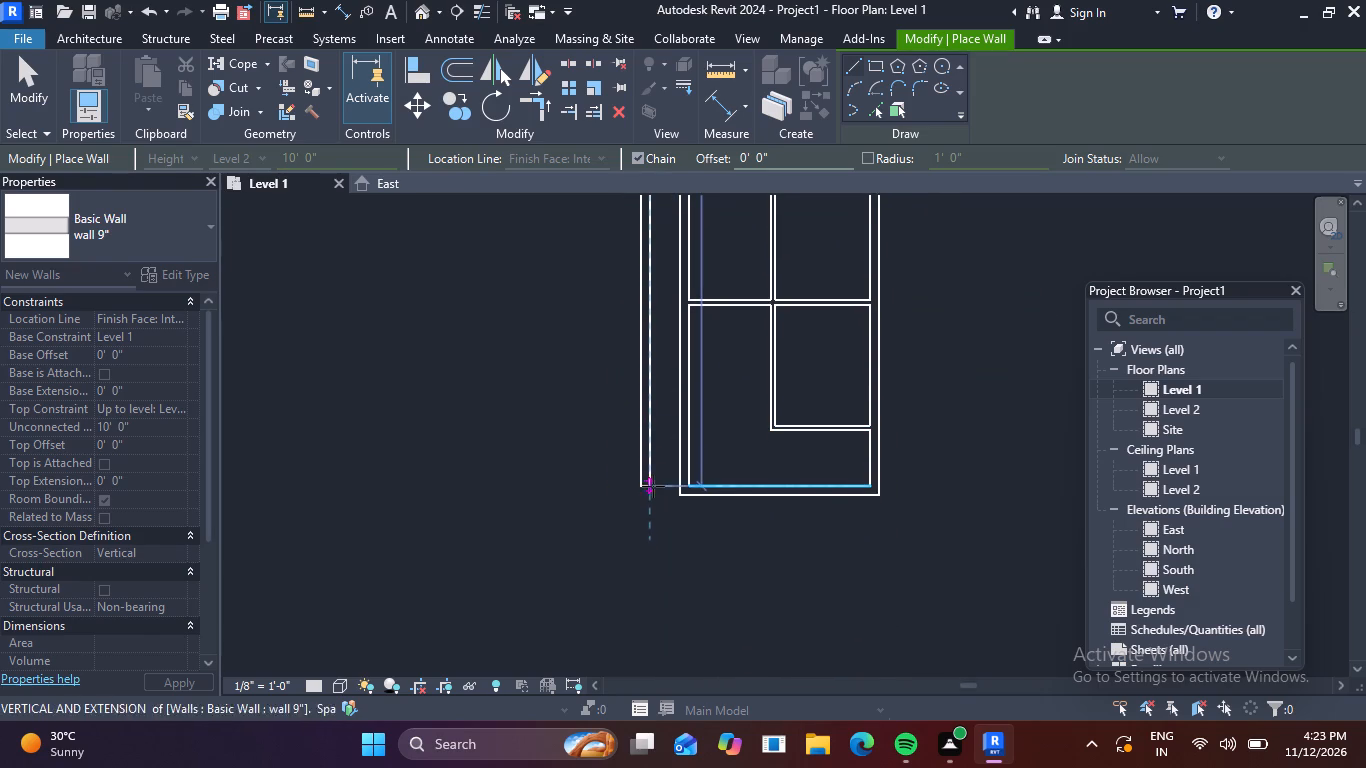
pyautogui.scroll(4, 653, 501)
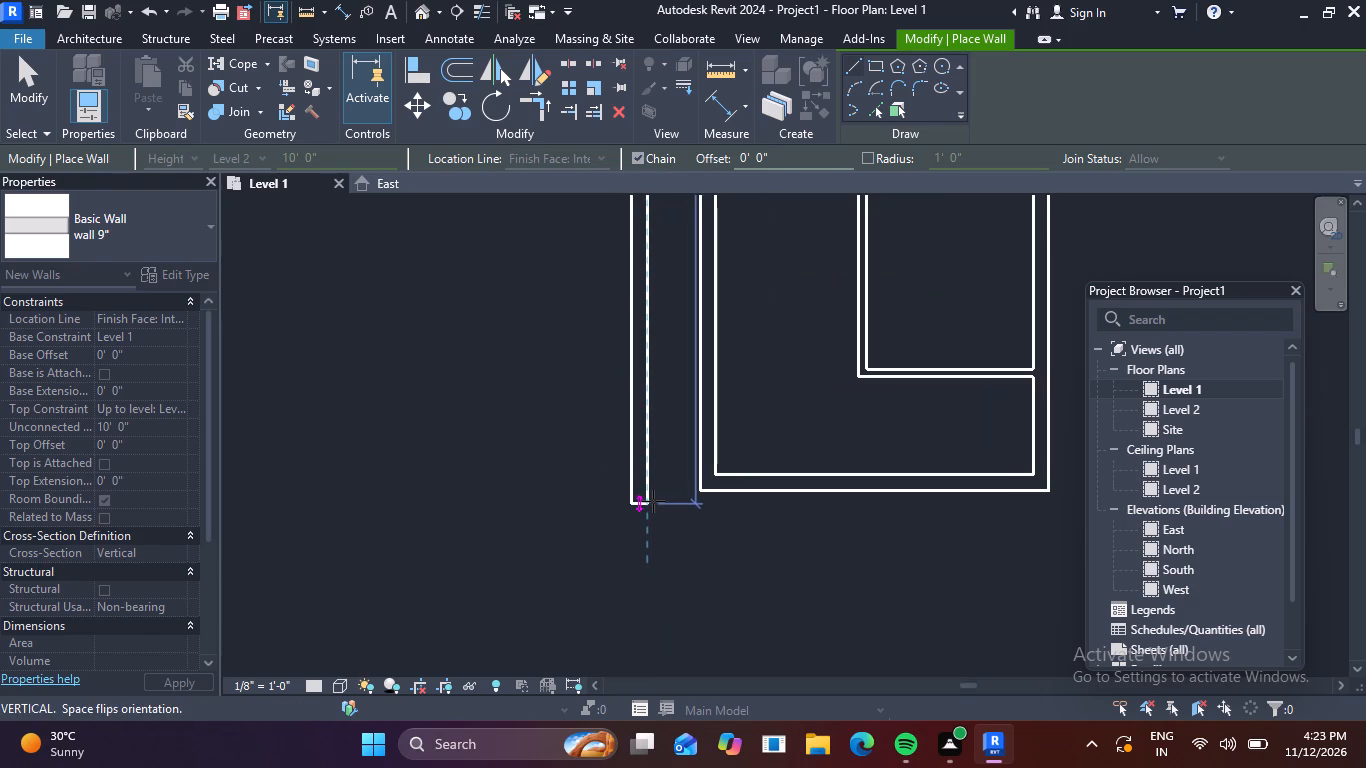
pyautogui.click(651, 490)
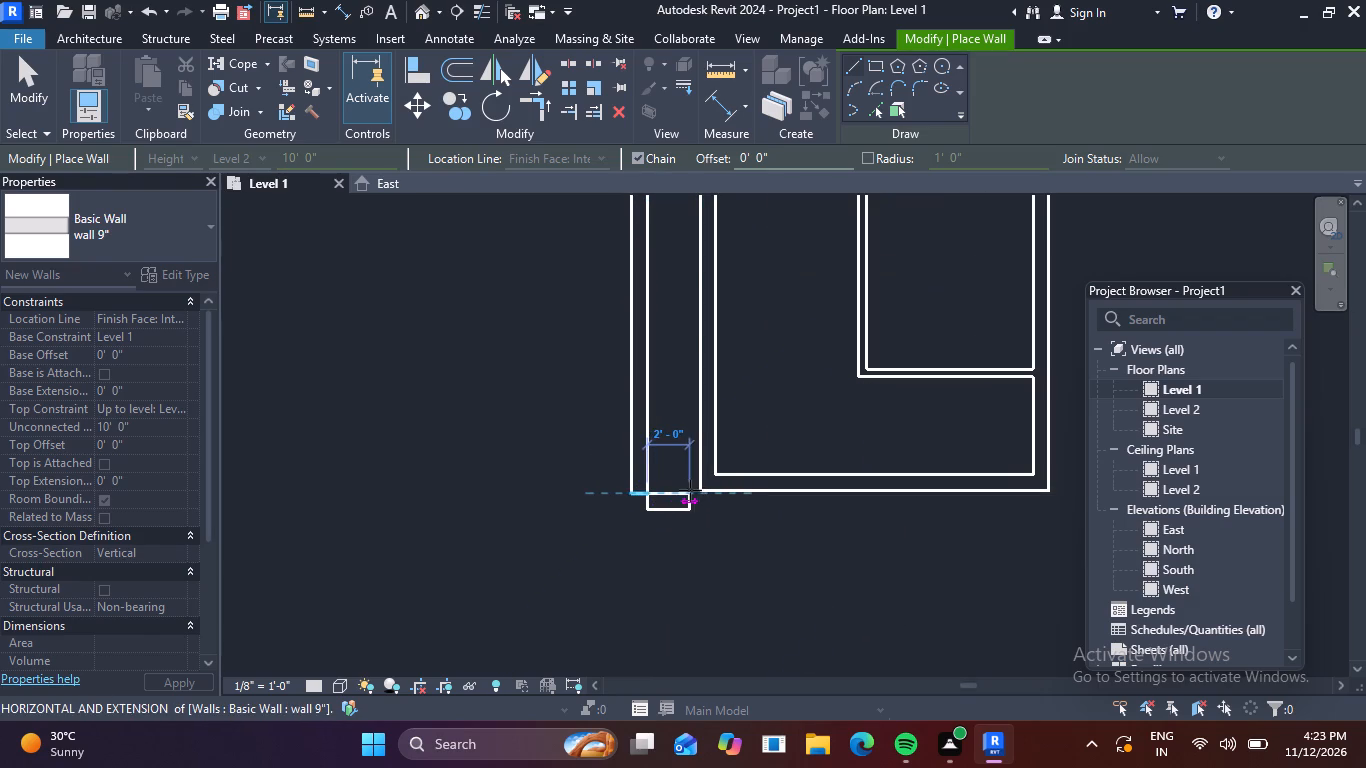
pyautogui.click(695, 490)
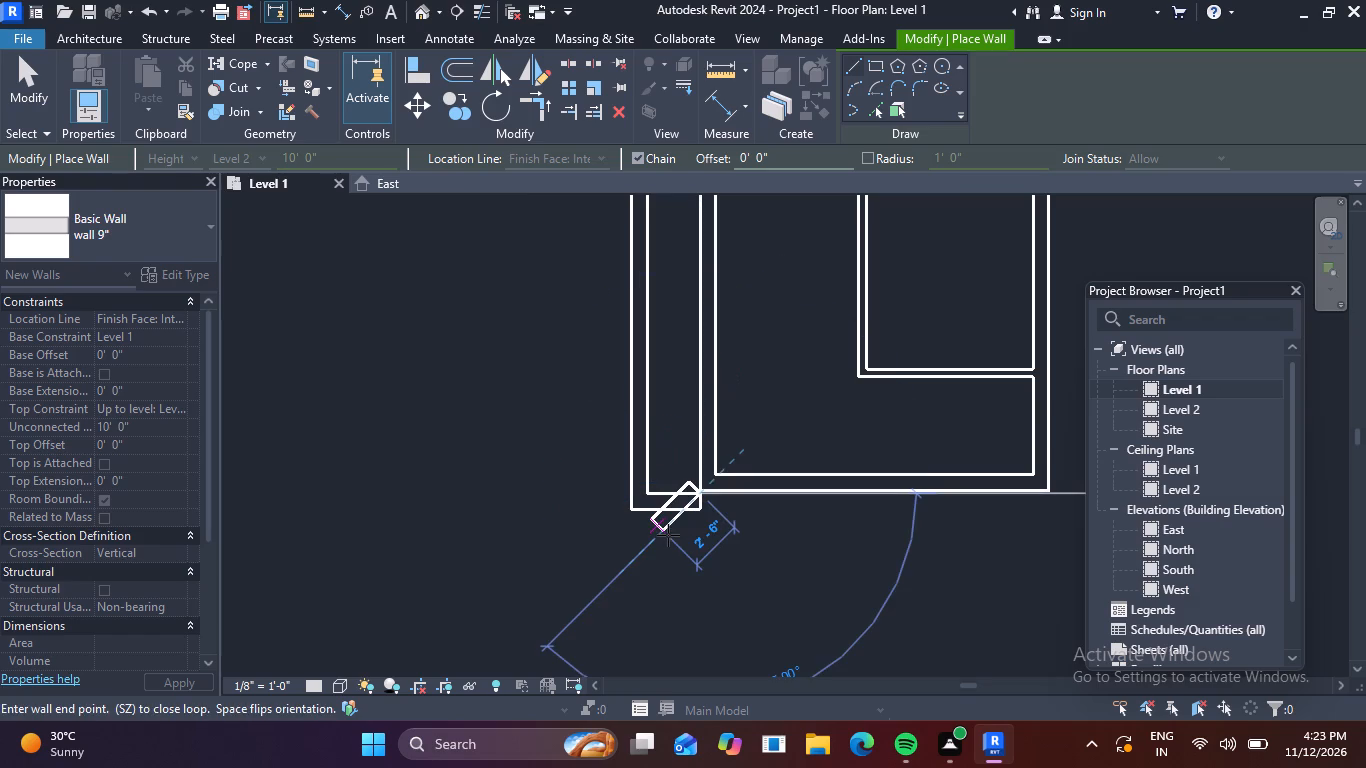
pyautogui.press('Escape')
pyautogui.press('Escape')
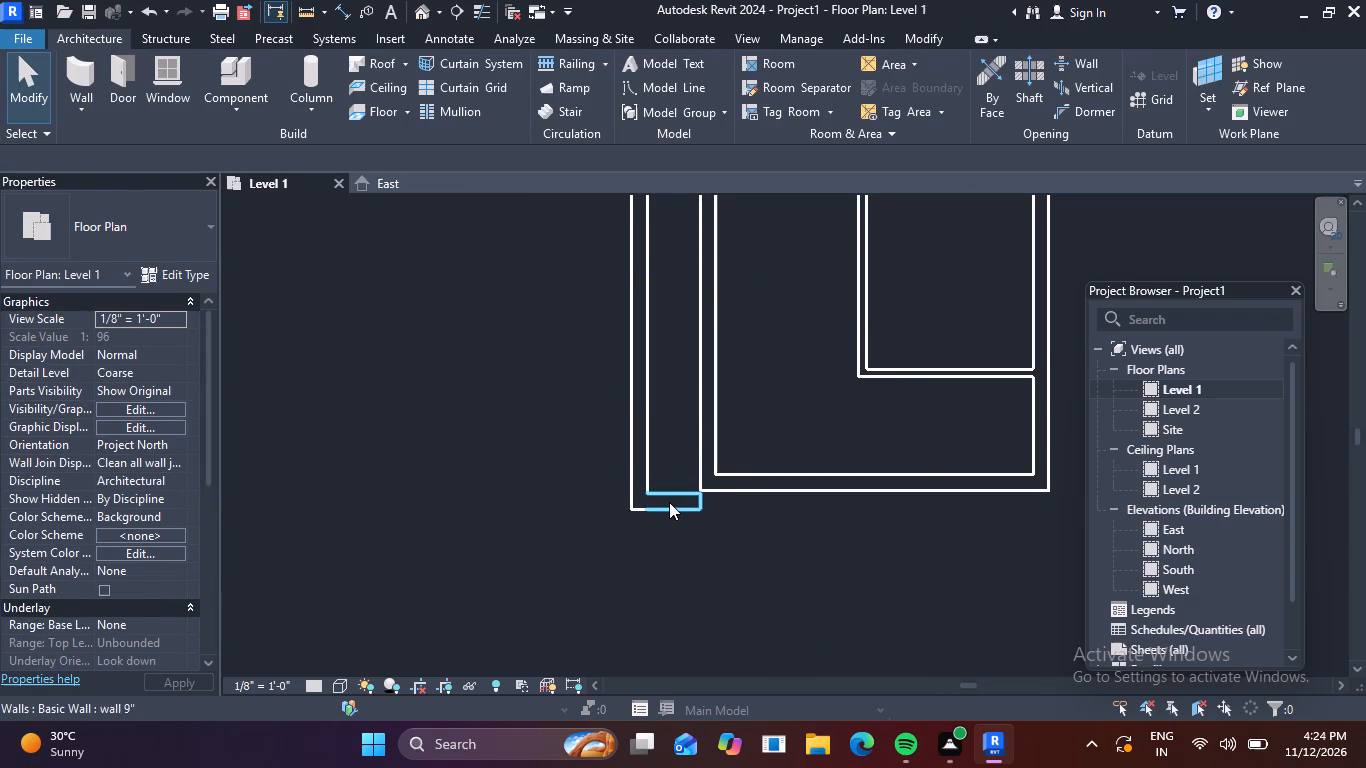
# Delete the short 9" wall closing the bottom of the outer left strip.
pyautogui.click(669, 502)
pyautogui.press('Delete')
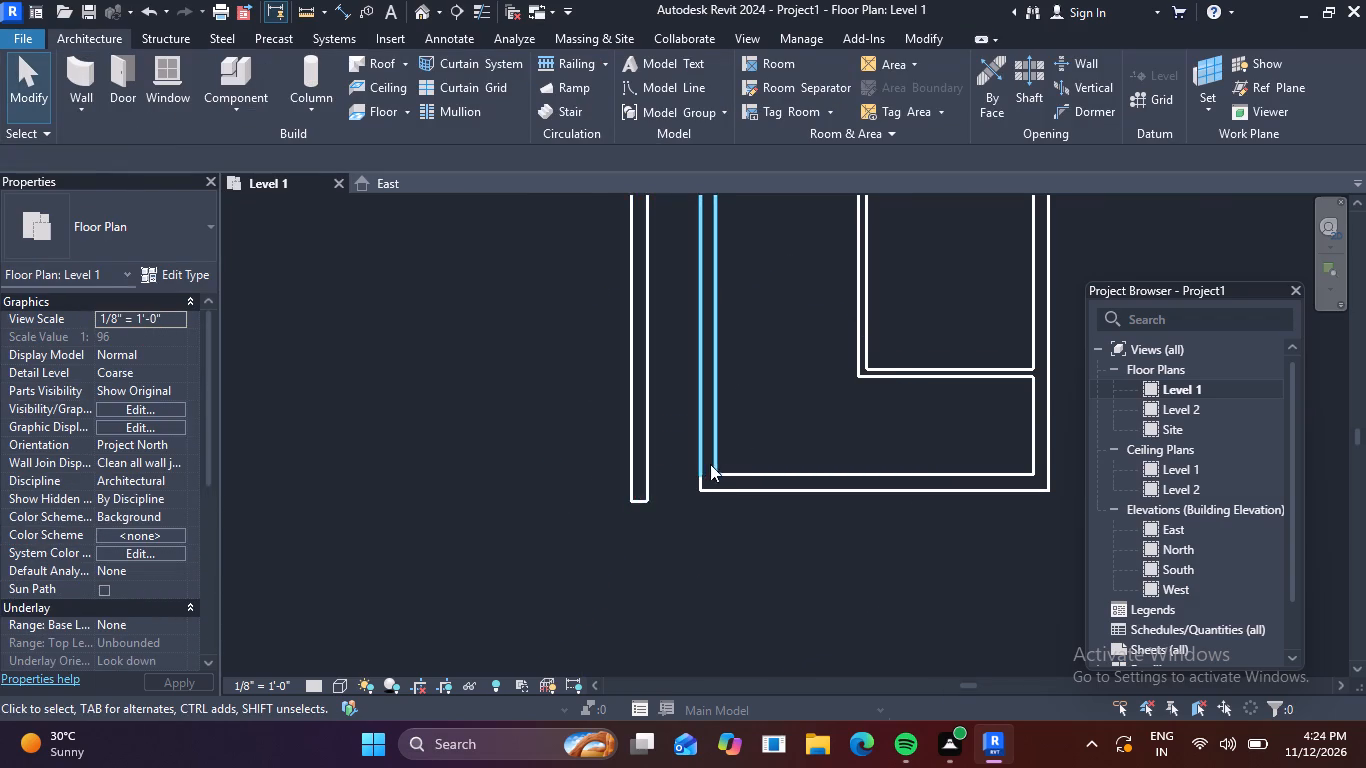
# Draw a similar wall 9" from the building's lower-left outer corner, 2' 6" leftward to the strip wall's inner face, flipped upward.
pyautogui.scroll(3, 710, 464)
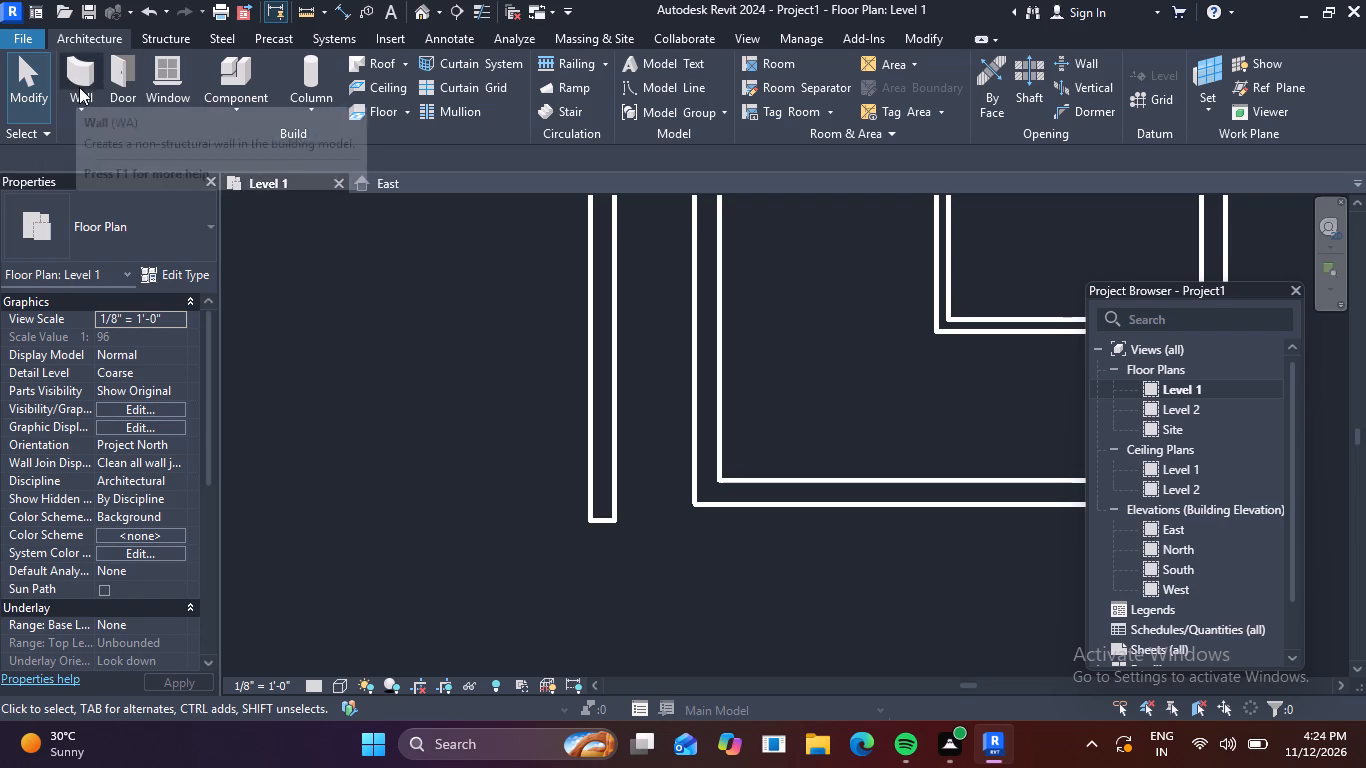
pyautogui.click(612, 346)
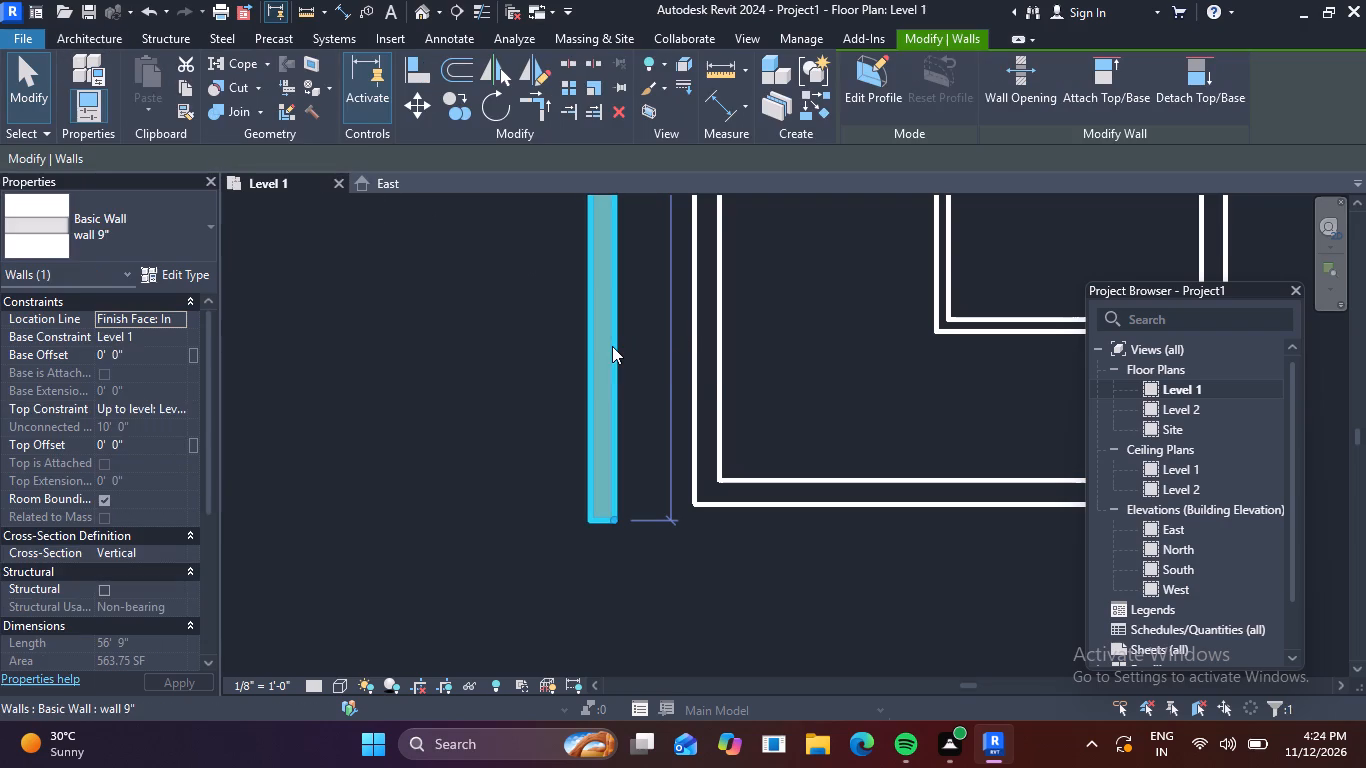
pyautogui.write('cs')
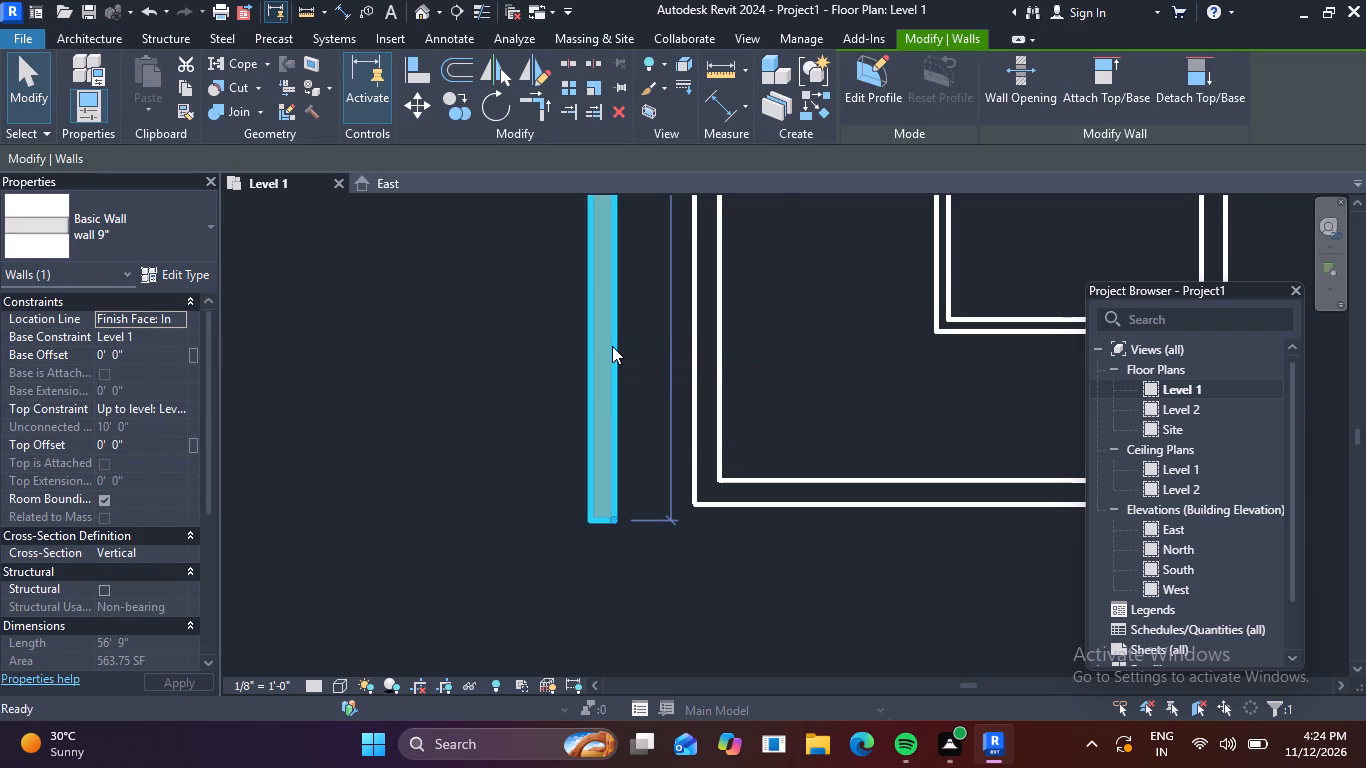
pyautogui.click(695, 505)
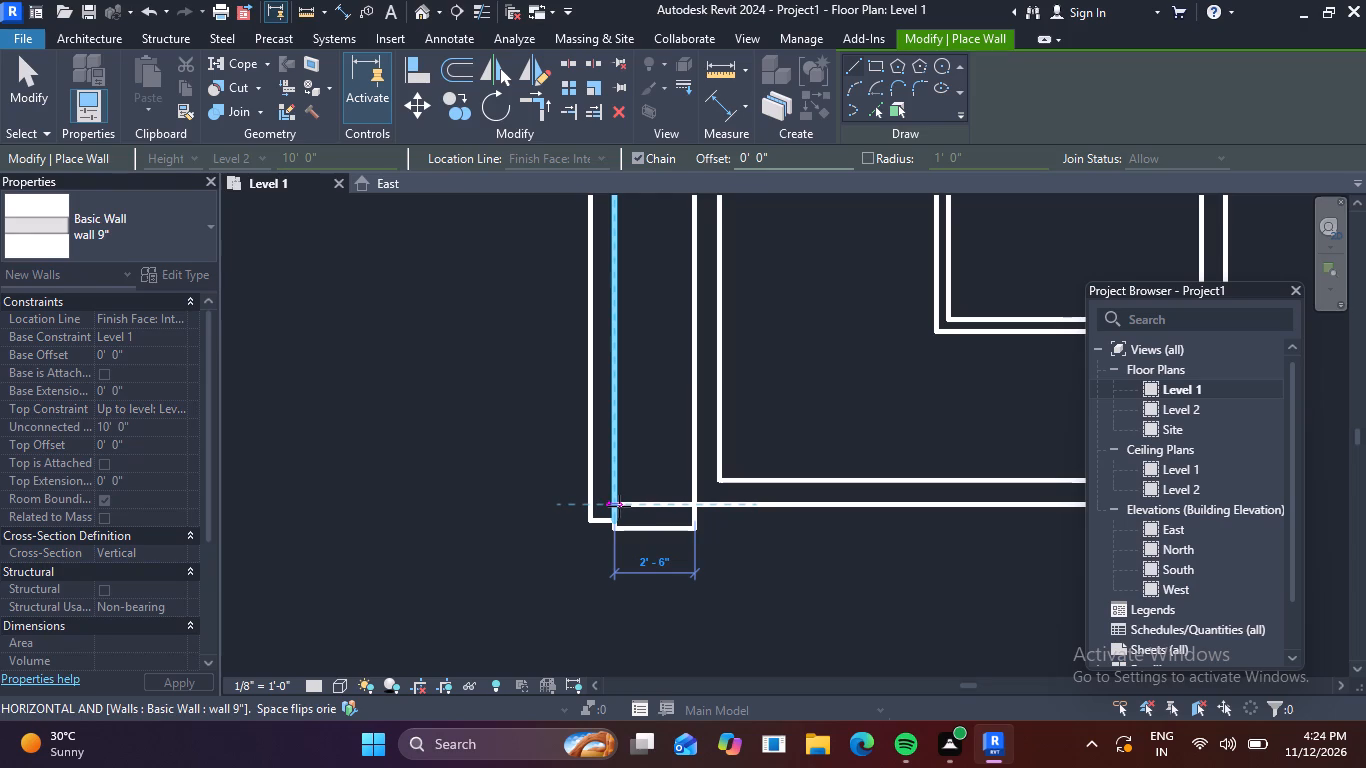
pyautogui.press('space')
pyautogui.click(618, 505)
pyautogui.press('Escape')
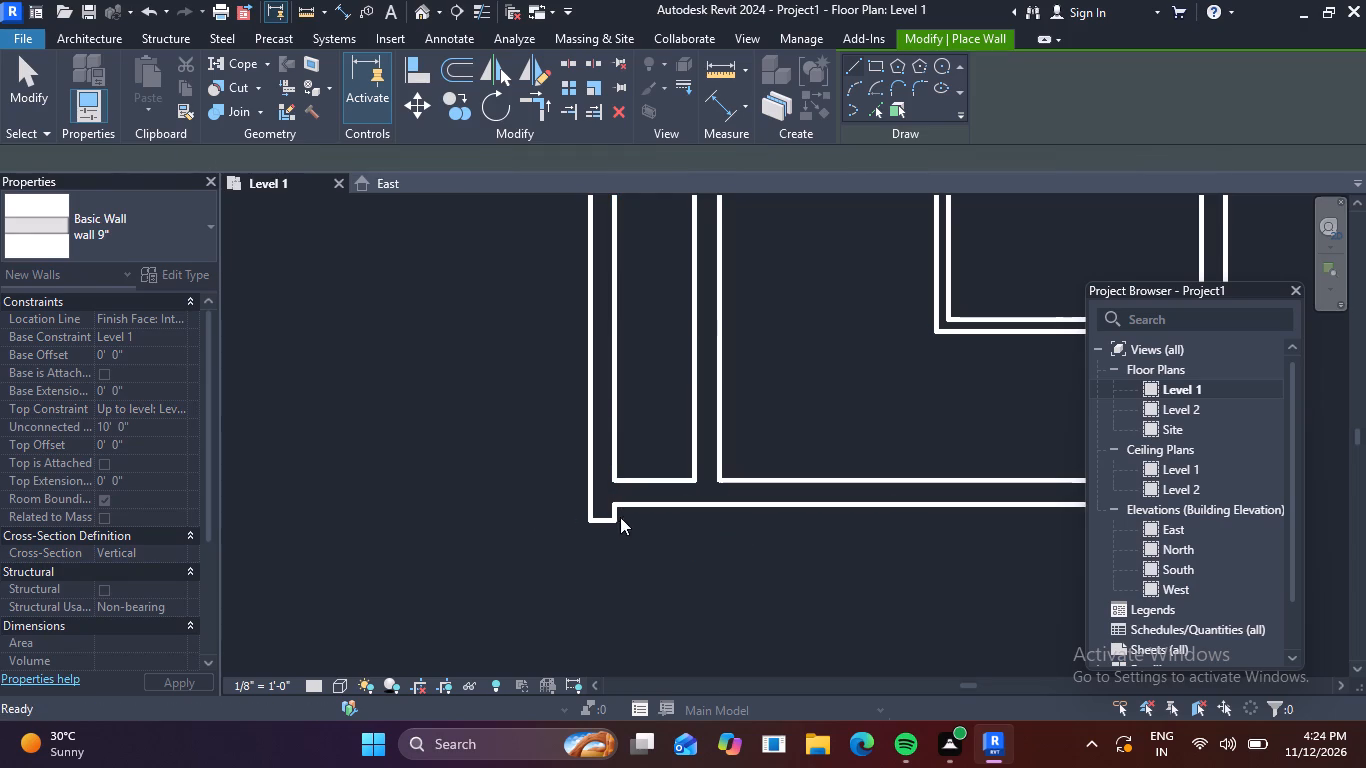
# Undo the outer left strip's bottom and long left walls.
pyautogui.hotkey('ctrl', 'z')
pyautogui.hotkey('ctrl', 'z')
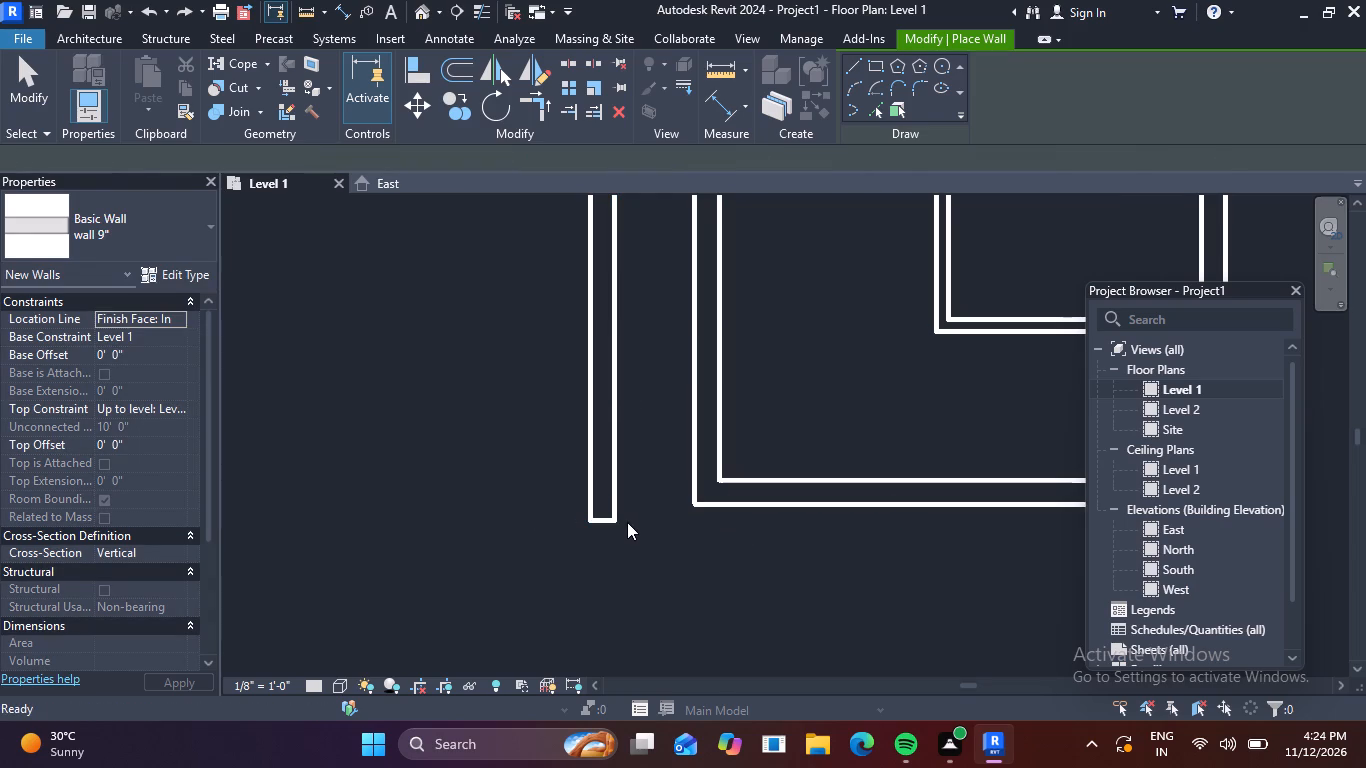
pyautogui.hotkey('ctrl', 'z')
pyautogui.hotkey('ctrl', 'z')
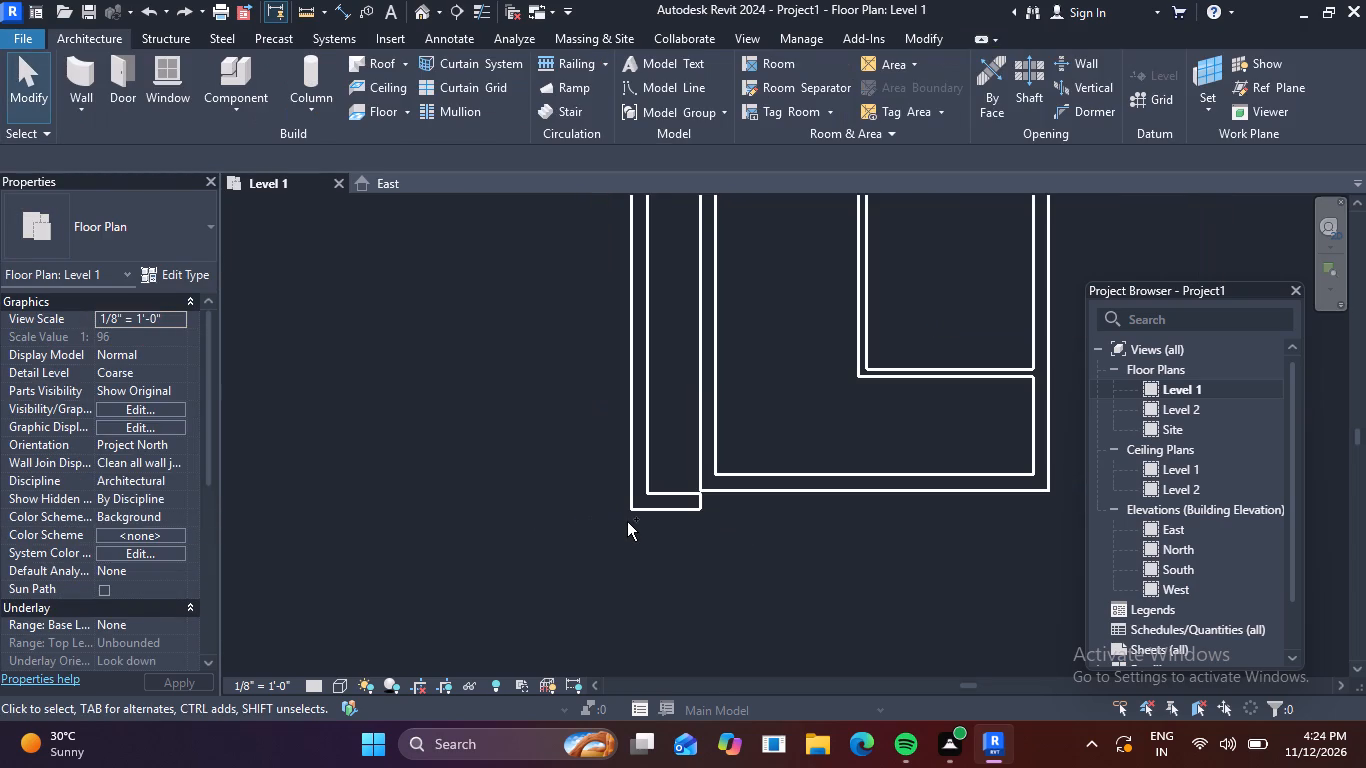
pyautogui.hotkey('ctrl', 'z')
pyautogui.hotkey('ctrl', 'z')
# Undo the short 9" wall that extends leftward from the building's top-left corner.
pyautogui.scroll(-4, 626, 498)
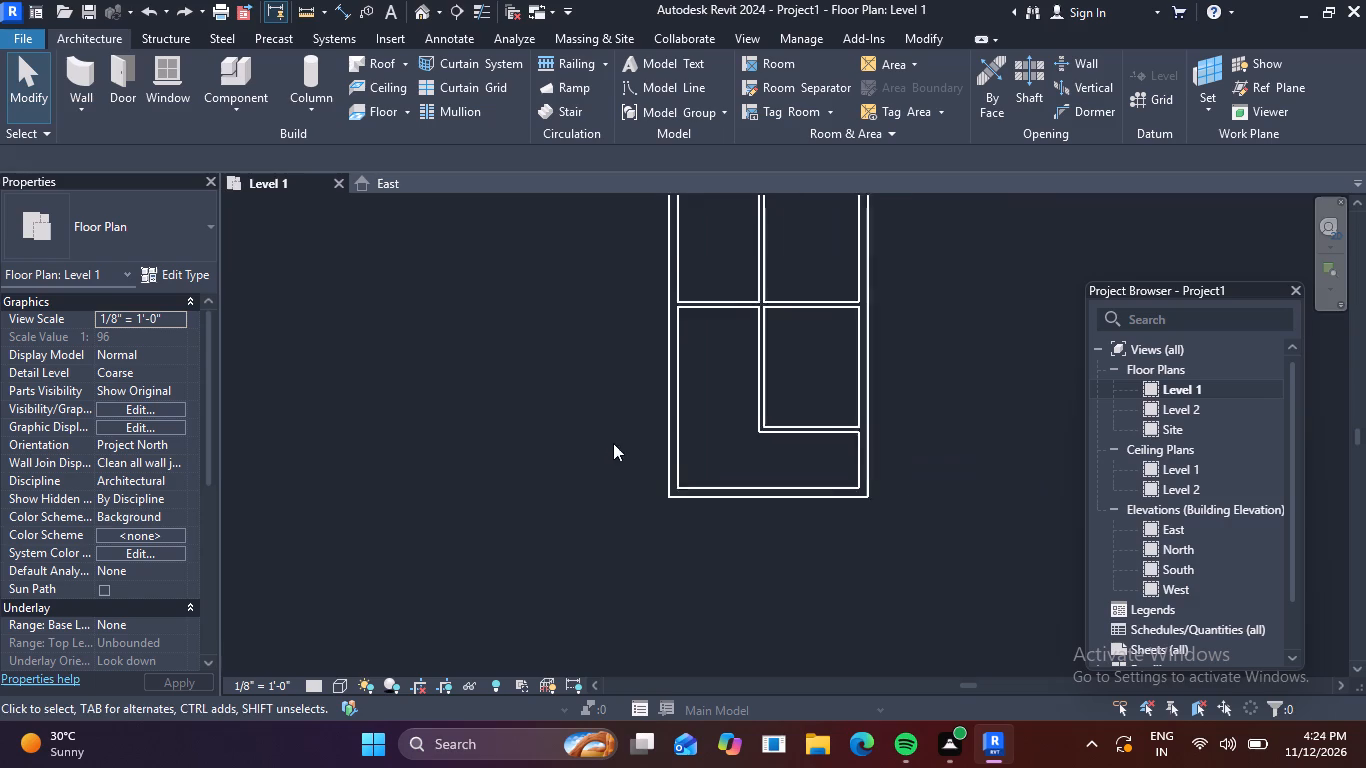
pyautogui.moveTo(615, 445); pyautogui.dragTo(625, 704, button='middle')
pyautogui.scroll(-3, 602, 415)
pyautogui.moveTo(603, 424); pyautogui.dragTo(588, 599, button='middle')
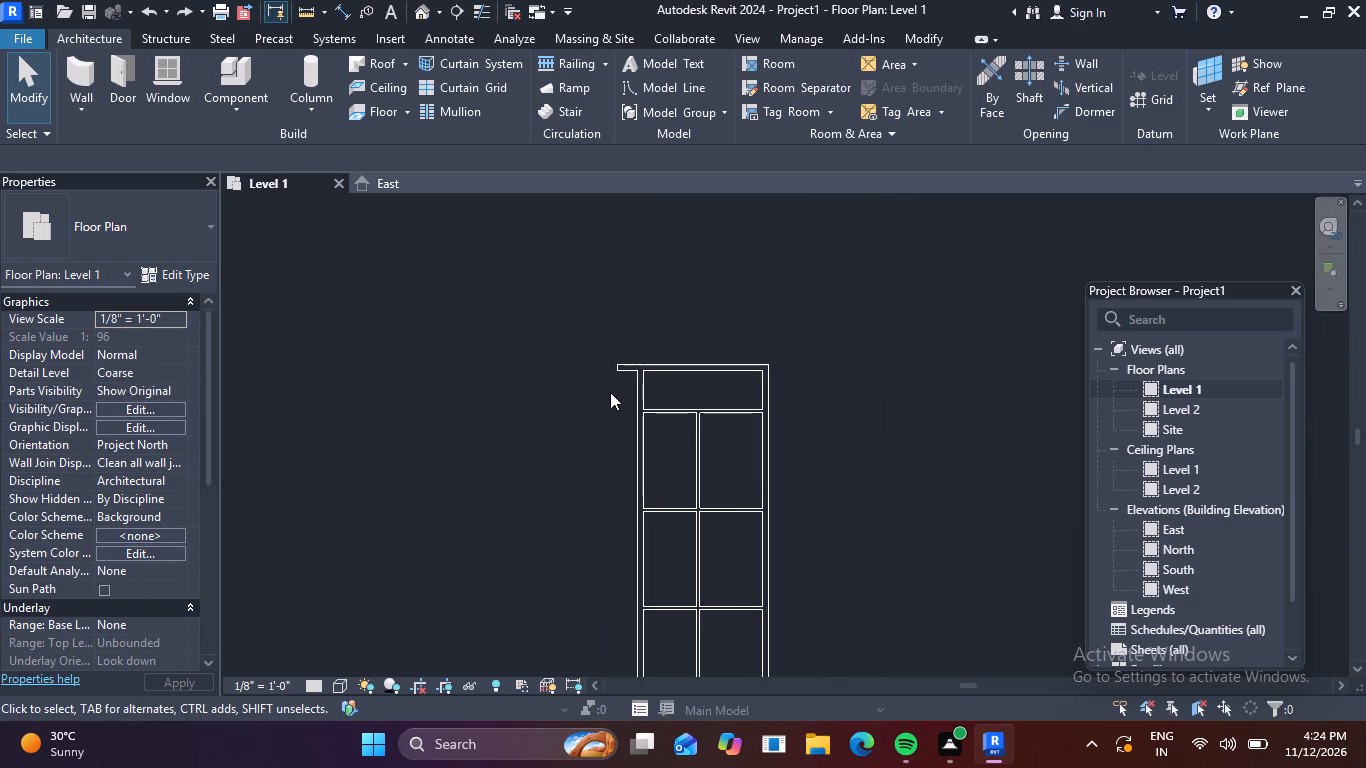
pyautogui.hotkey('ctrl', 'z')
# Draw a wall 9" with an unconnected height of 7' from the building's top-left outer corner, 3' leftward in line with the top wall.
pyautogui.moveTo(598, 397); pyautogui.dragTo(608, 477, button='middle')
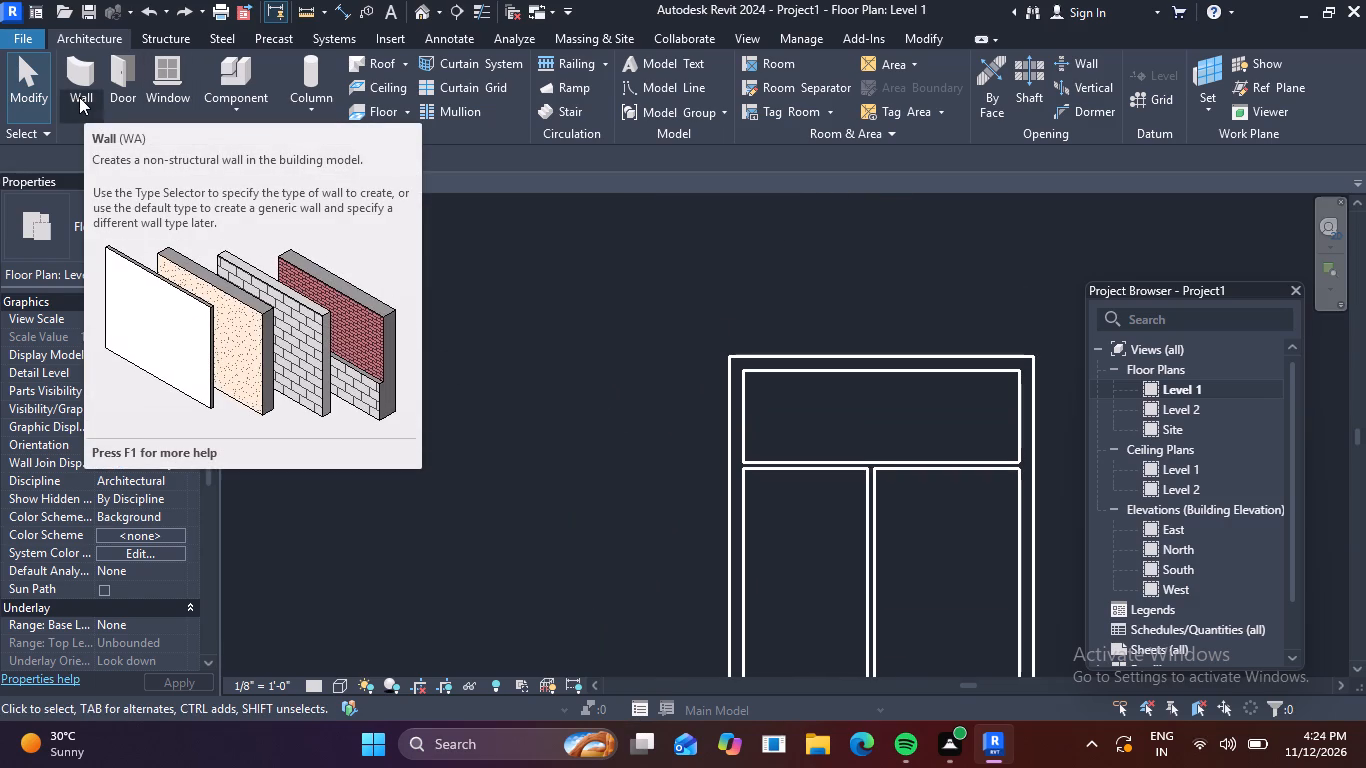
pyautogui.click(79, 91)
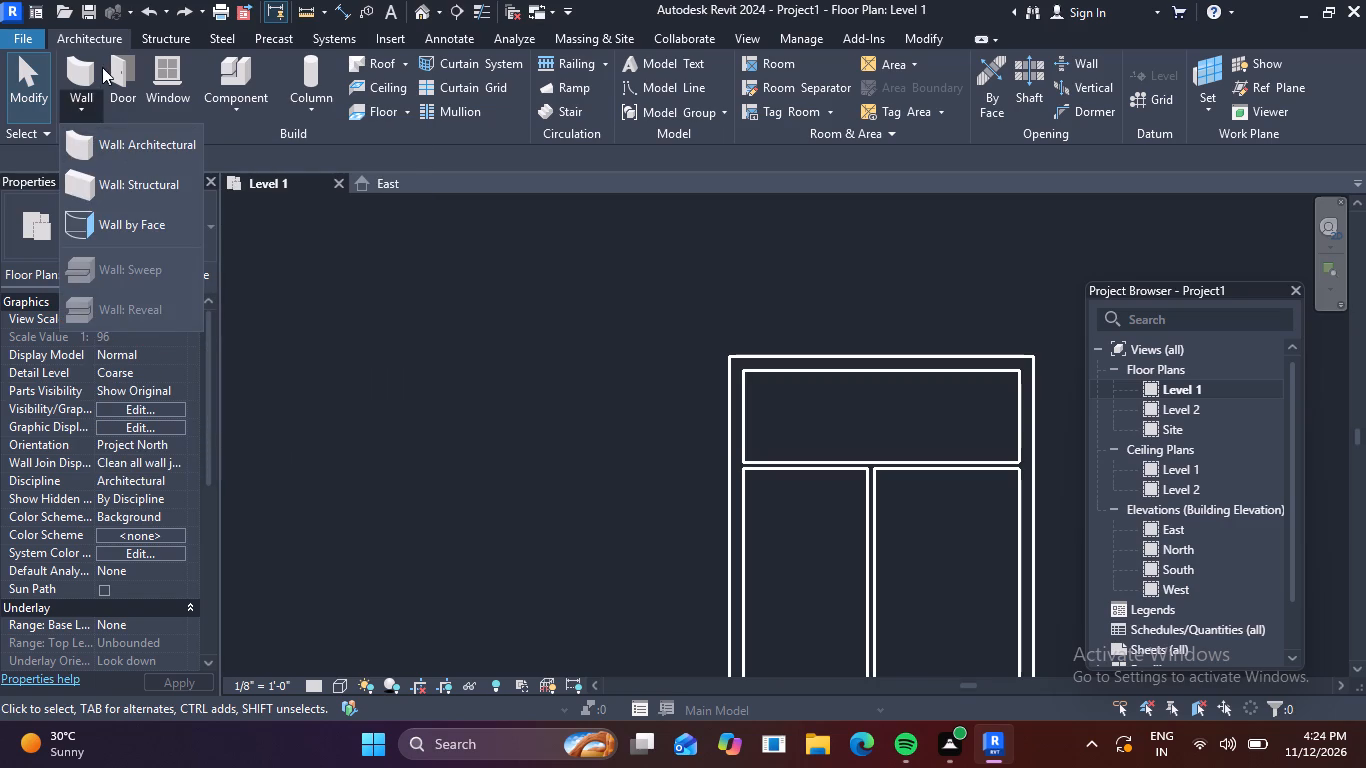
pyautogui.click(90, 73)
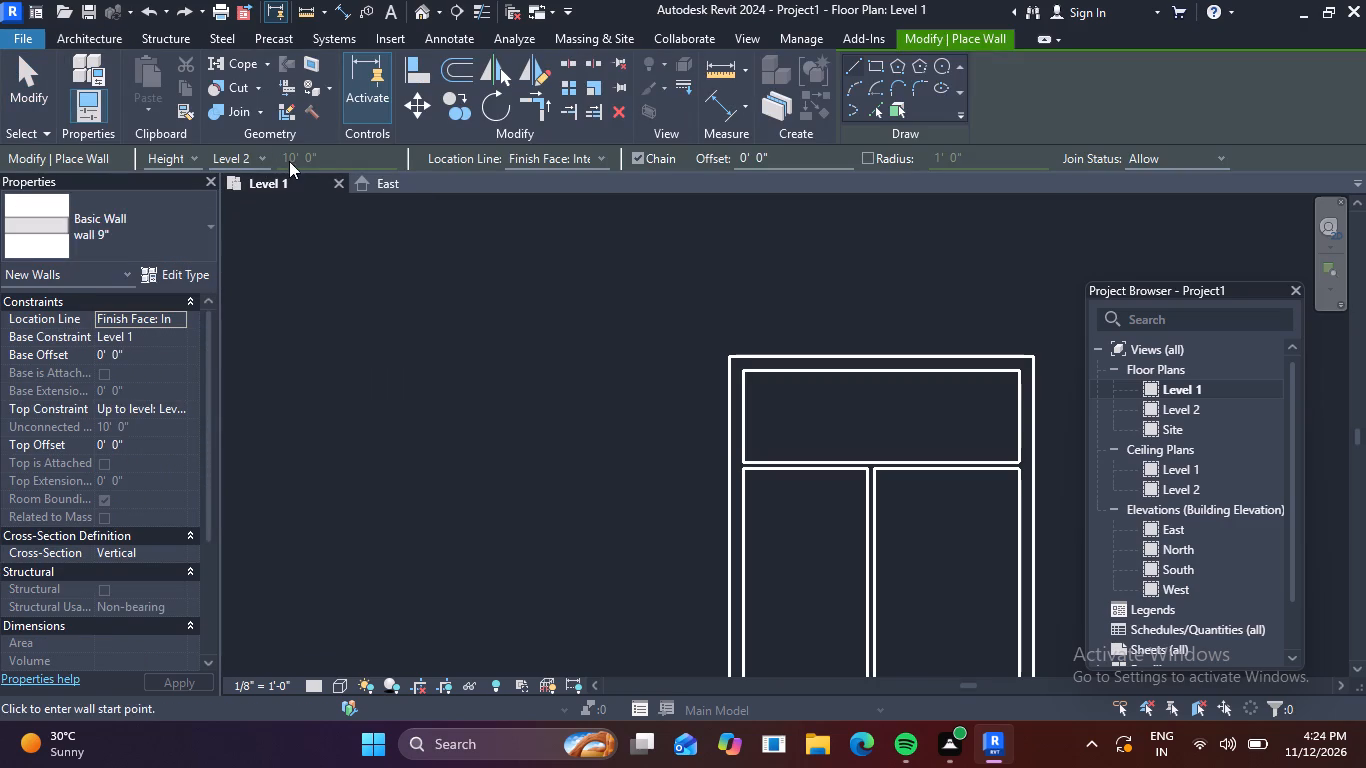
pyautogui.click(299, 159)
pyautogui.click(259, 164)
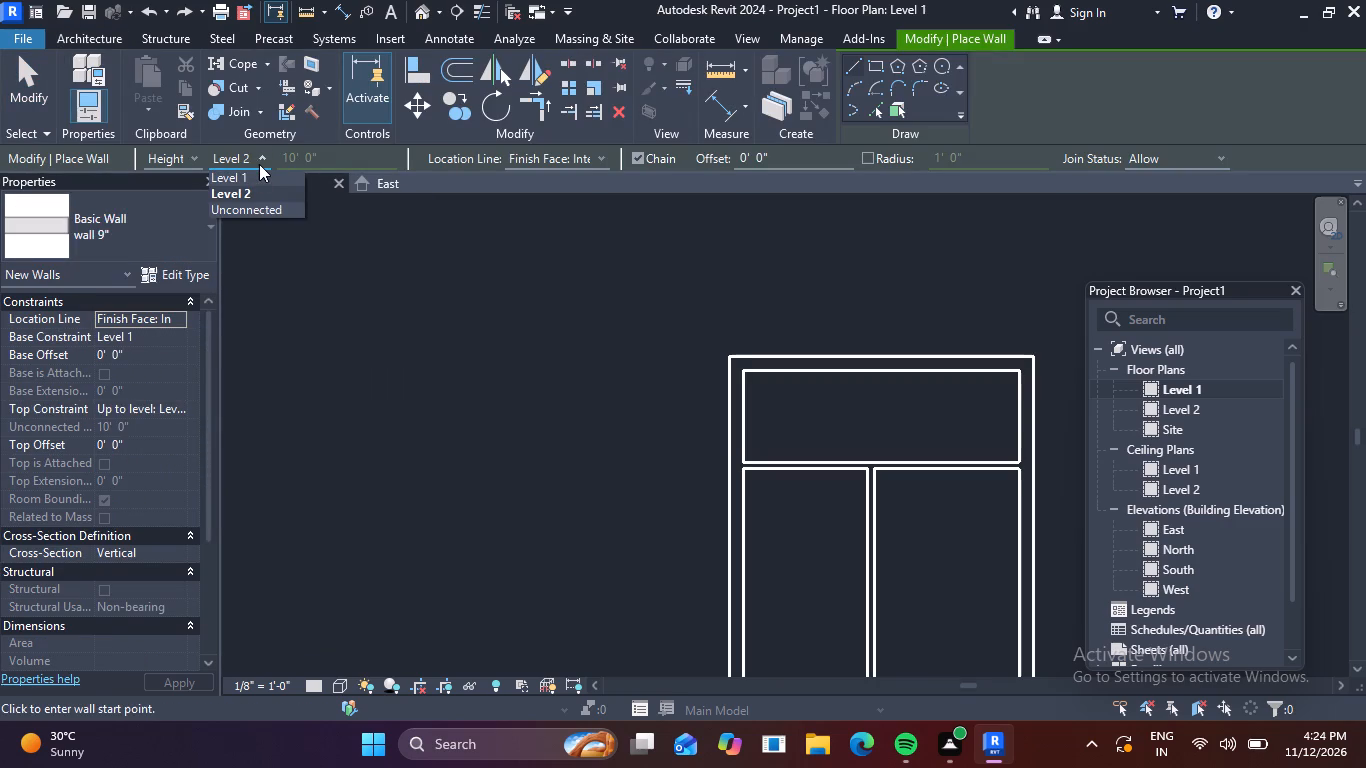
pyautogui.click(260, 210)
pyautogui.click(326, 162)
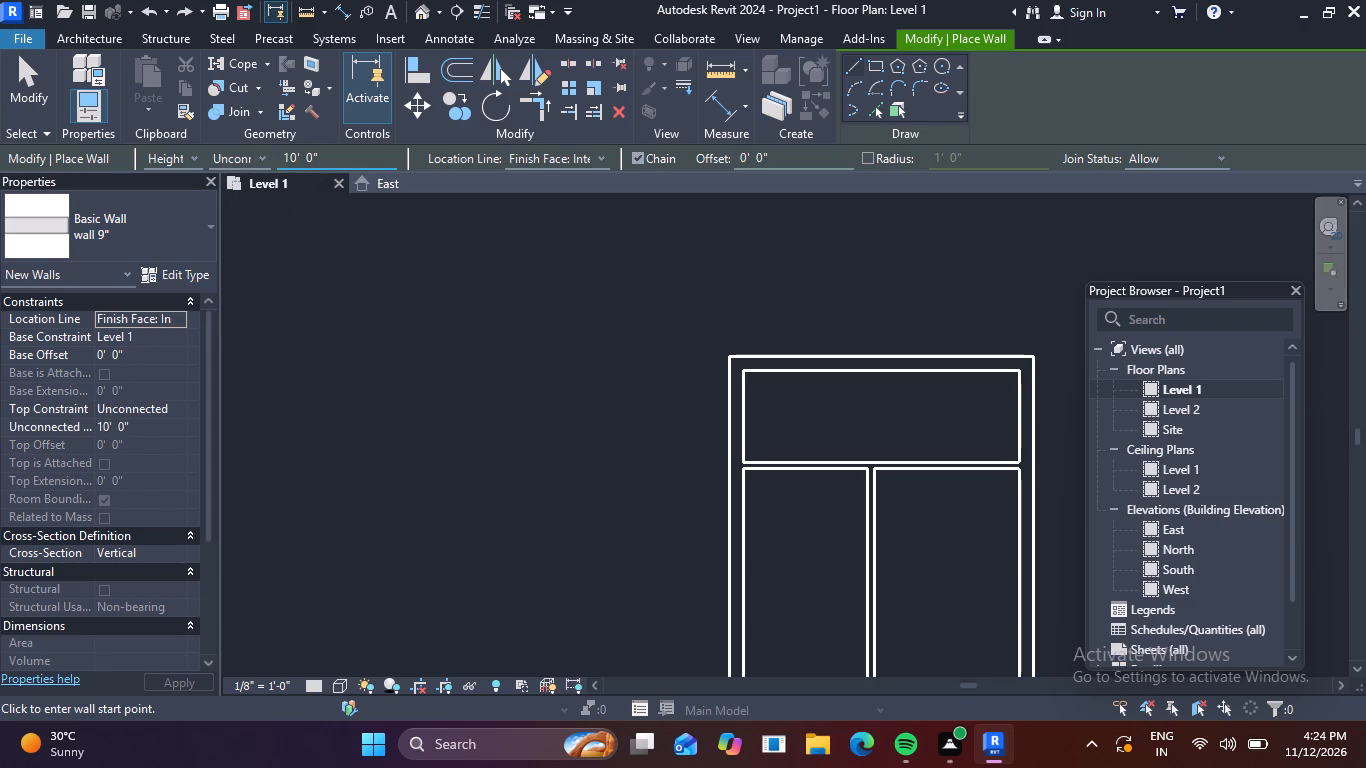
pyautogui.press('BackSpace')
pyautogui.press('BackSpace')
pyautogui.press('BackSpace')
pyautogui.press('BackSpace')
pyautogui.press('BackSpace')
pyautogui.press('BackSpace')
pyautogui.press('BackSpace')
pyautogui.write("7'")
pyautogui.press('Return')
pyautogui.click(728, 358)
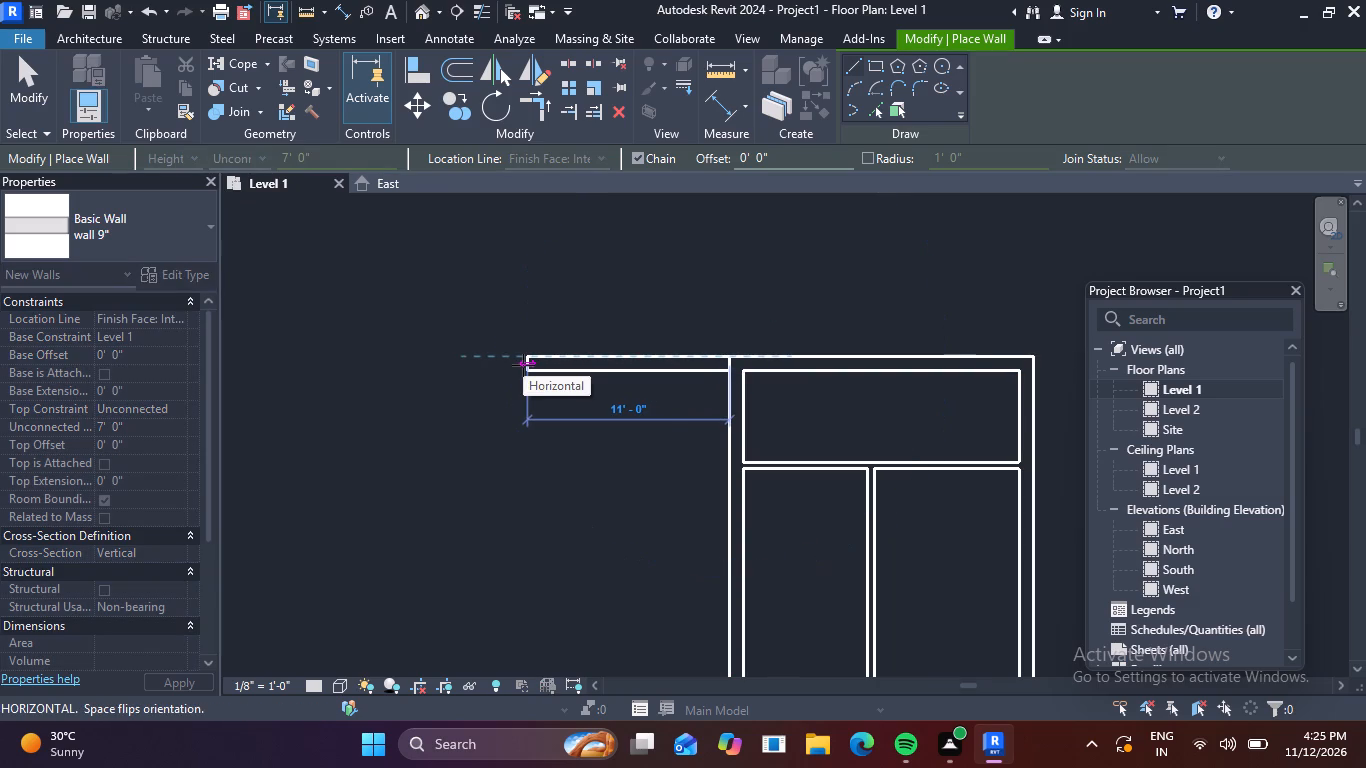
pyautogui.press('3')
pyautogui.press("'")
pyautogui.press('Return')
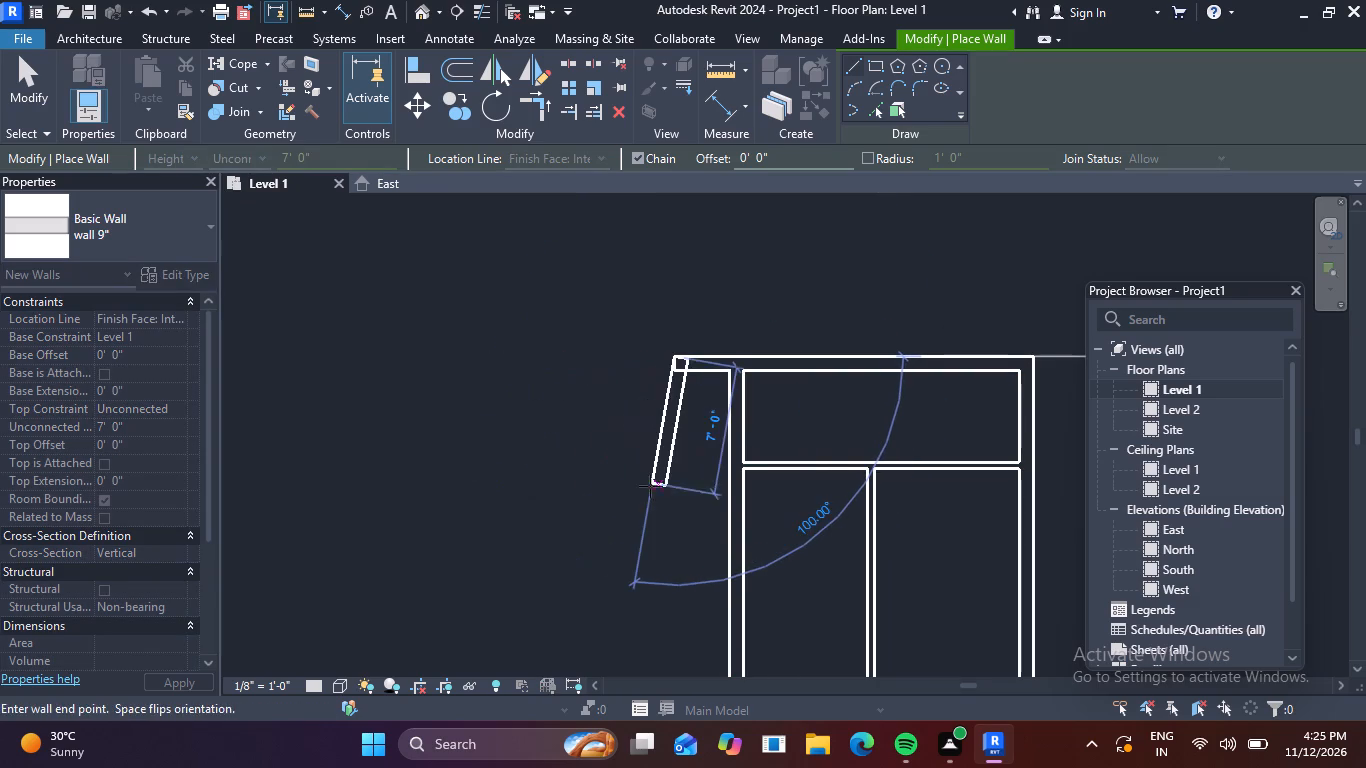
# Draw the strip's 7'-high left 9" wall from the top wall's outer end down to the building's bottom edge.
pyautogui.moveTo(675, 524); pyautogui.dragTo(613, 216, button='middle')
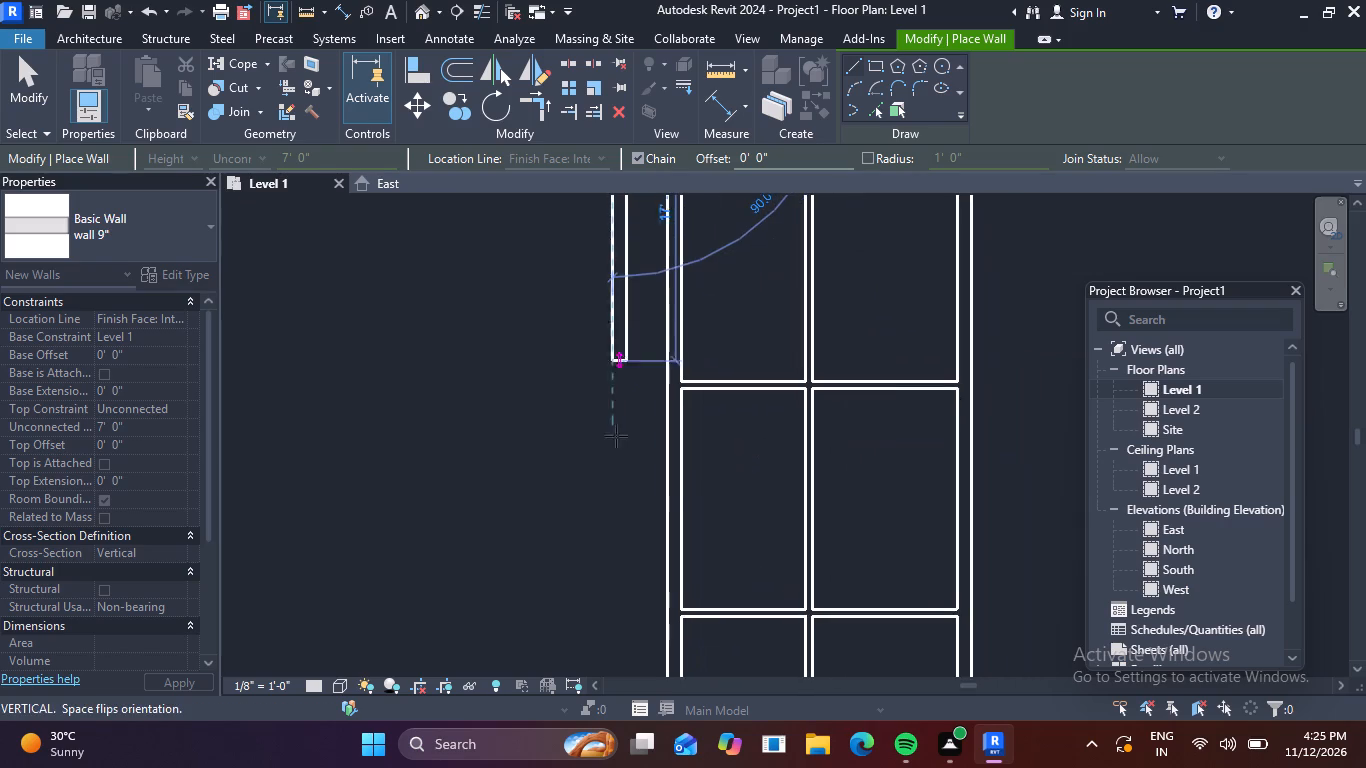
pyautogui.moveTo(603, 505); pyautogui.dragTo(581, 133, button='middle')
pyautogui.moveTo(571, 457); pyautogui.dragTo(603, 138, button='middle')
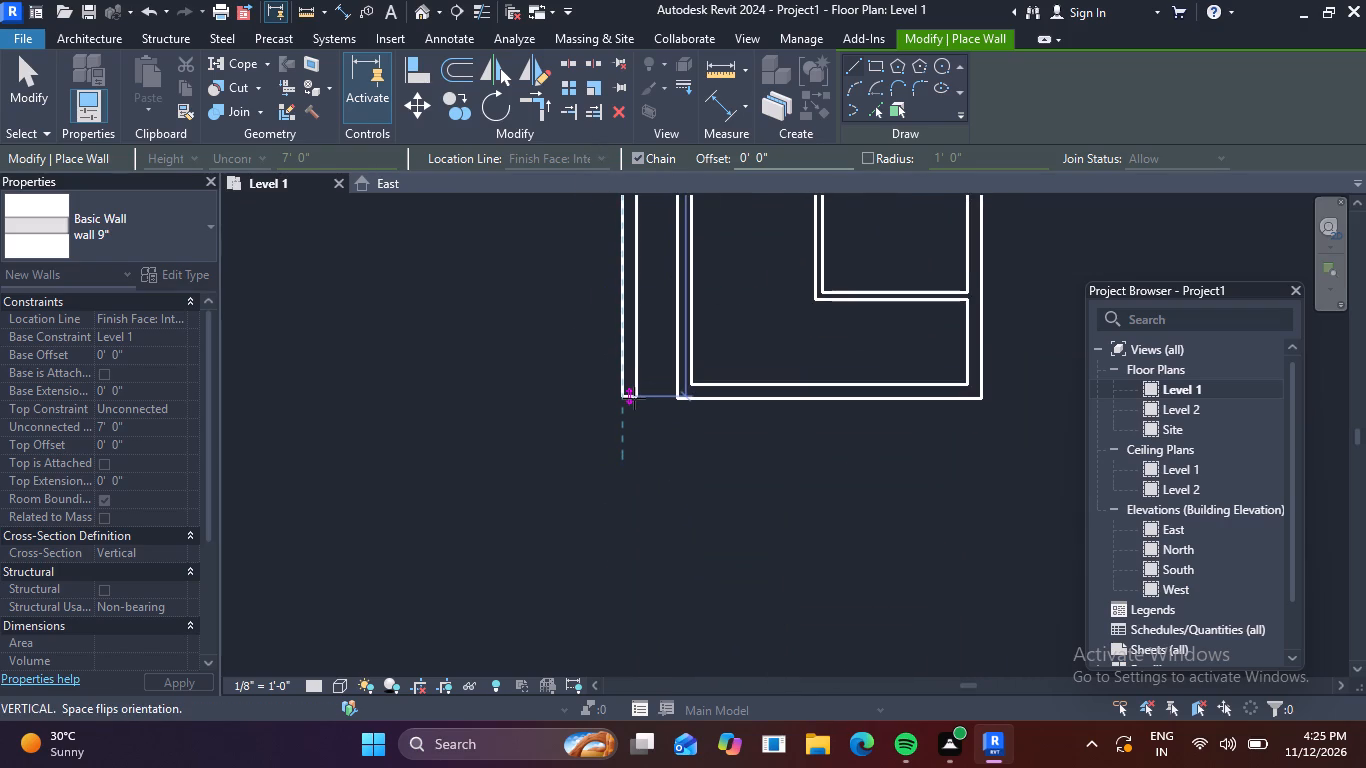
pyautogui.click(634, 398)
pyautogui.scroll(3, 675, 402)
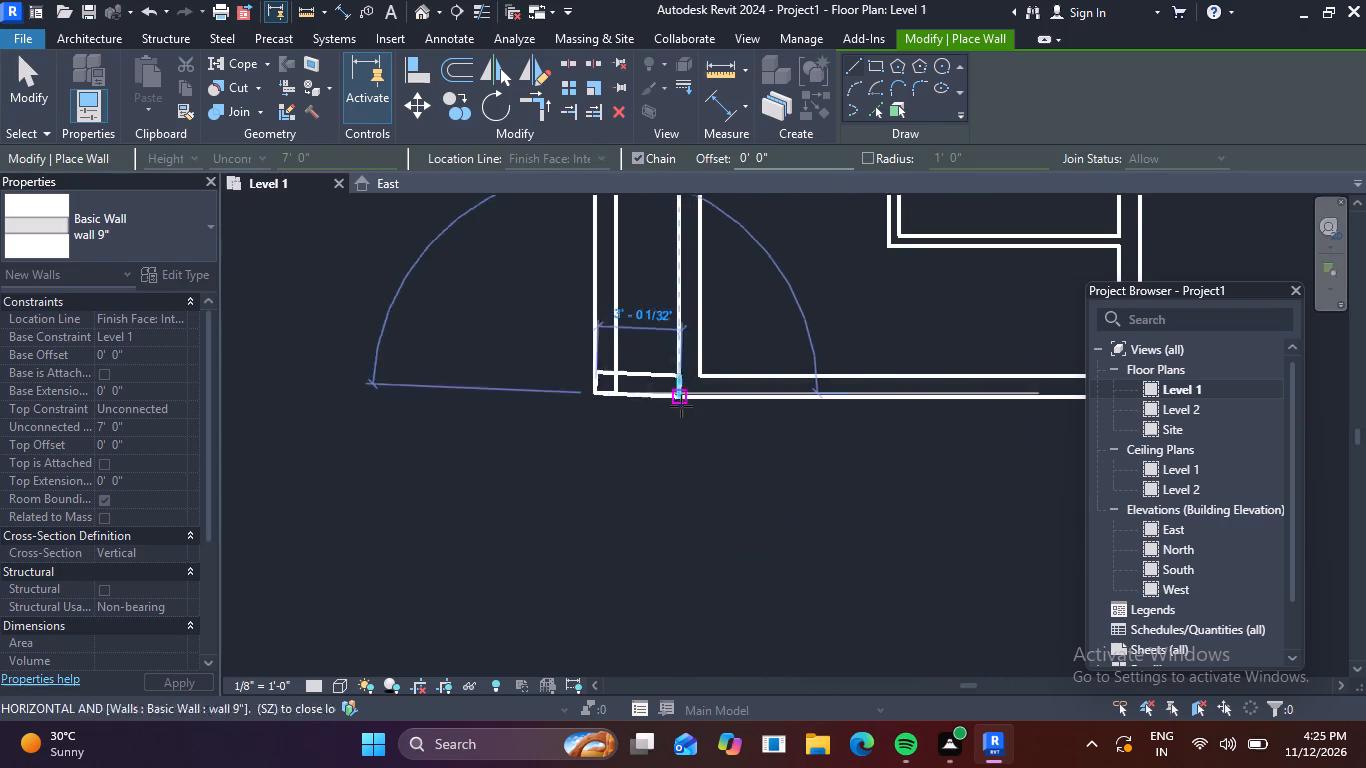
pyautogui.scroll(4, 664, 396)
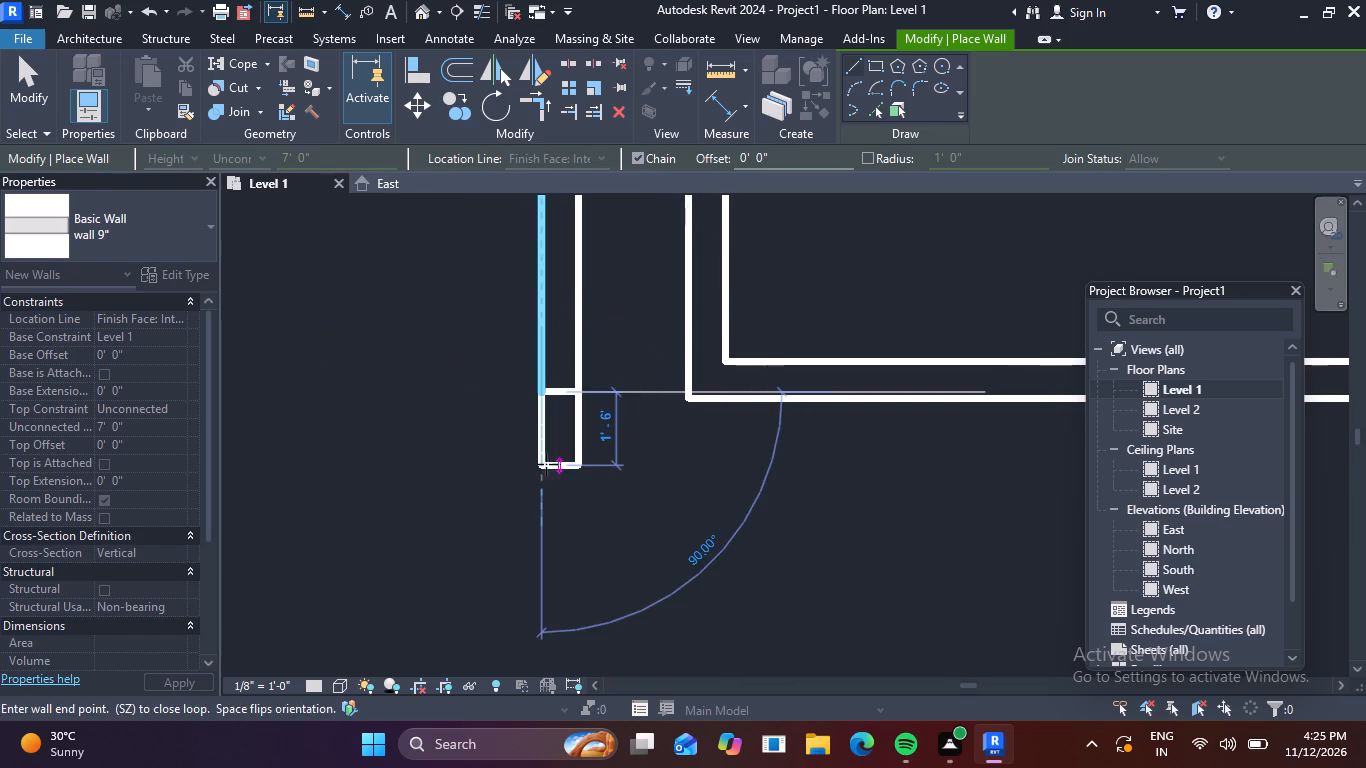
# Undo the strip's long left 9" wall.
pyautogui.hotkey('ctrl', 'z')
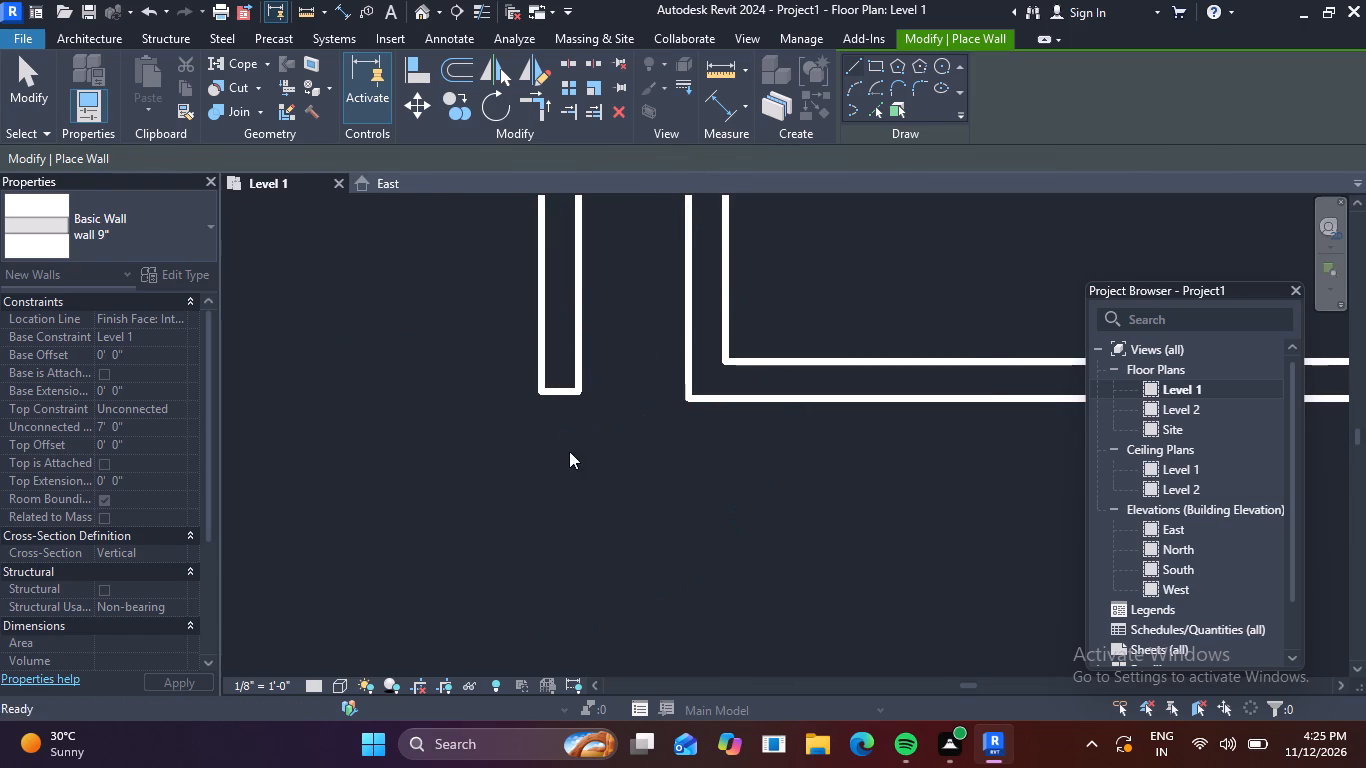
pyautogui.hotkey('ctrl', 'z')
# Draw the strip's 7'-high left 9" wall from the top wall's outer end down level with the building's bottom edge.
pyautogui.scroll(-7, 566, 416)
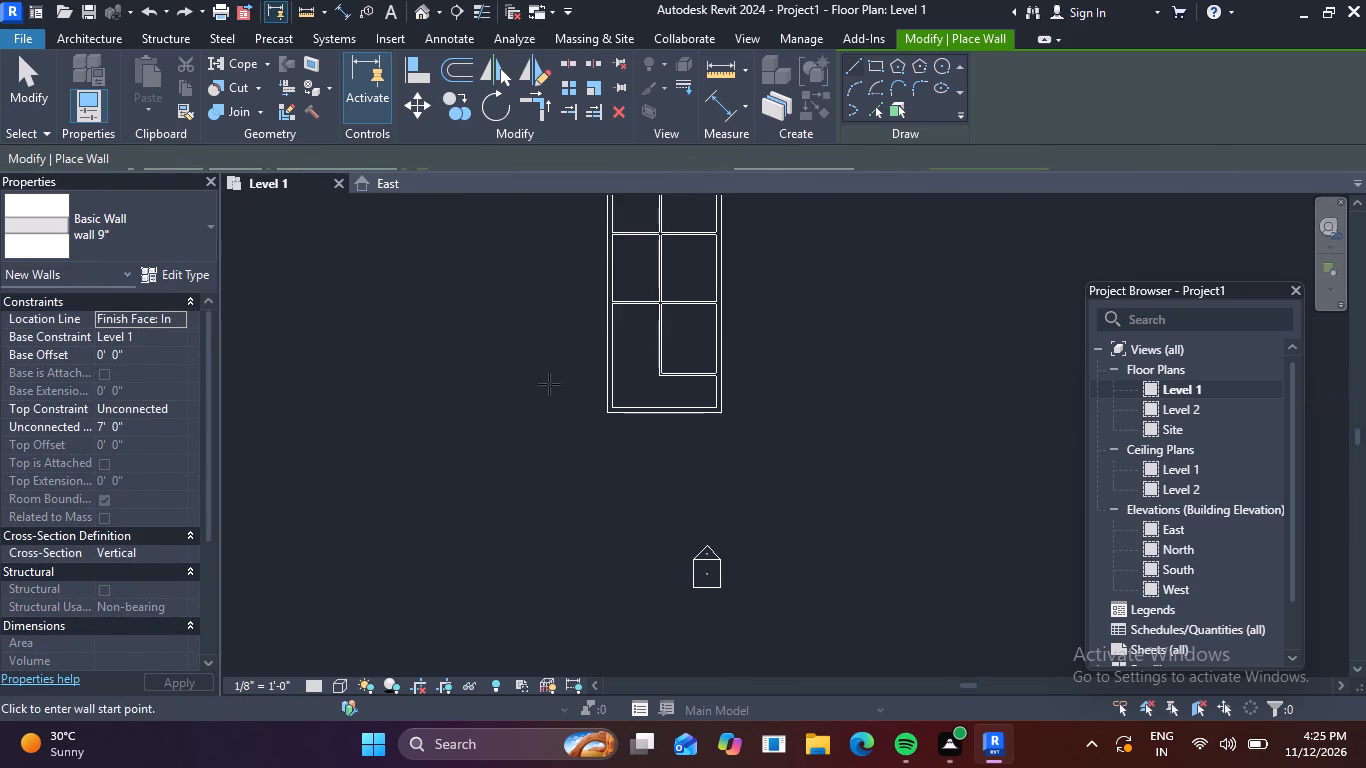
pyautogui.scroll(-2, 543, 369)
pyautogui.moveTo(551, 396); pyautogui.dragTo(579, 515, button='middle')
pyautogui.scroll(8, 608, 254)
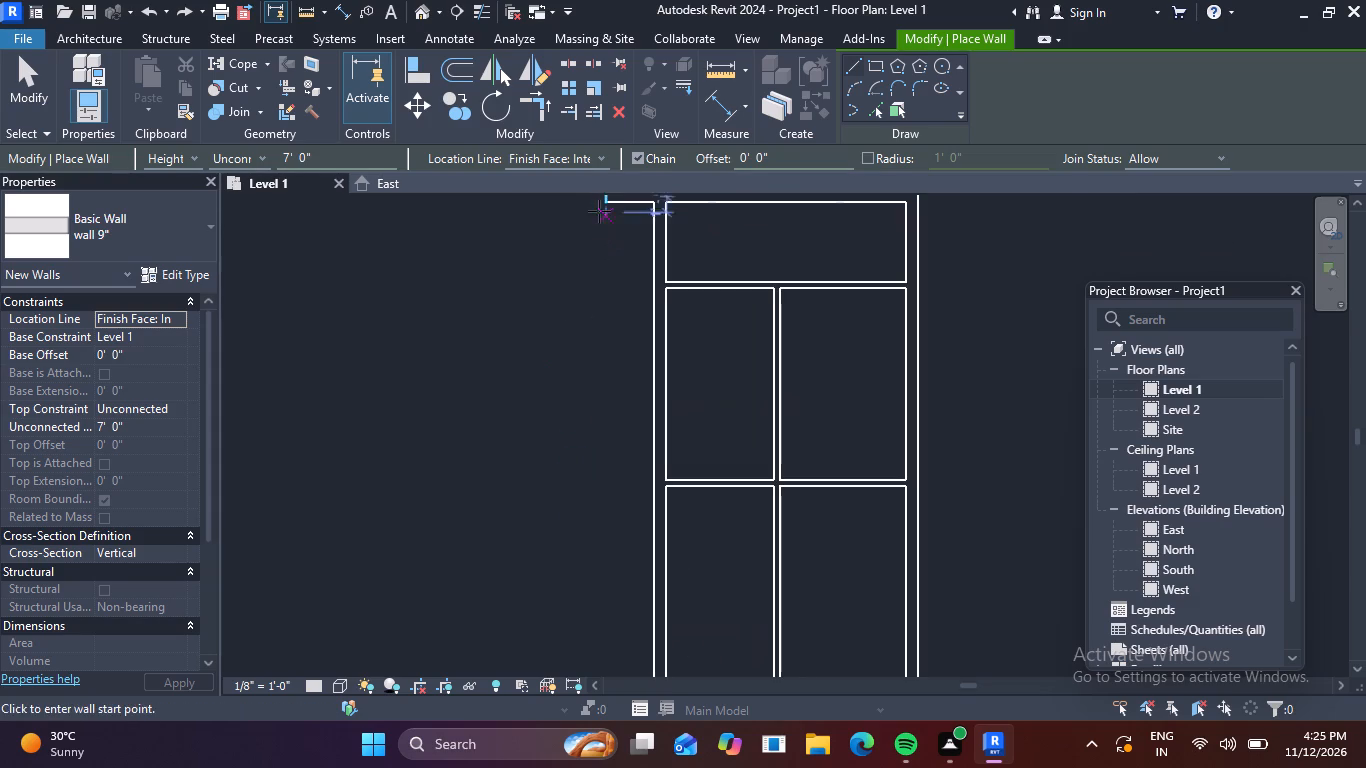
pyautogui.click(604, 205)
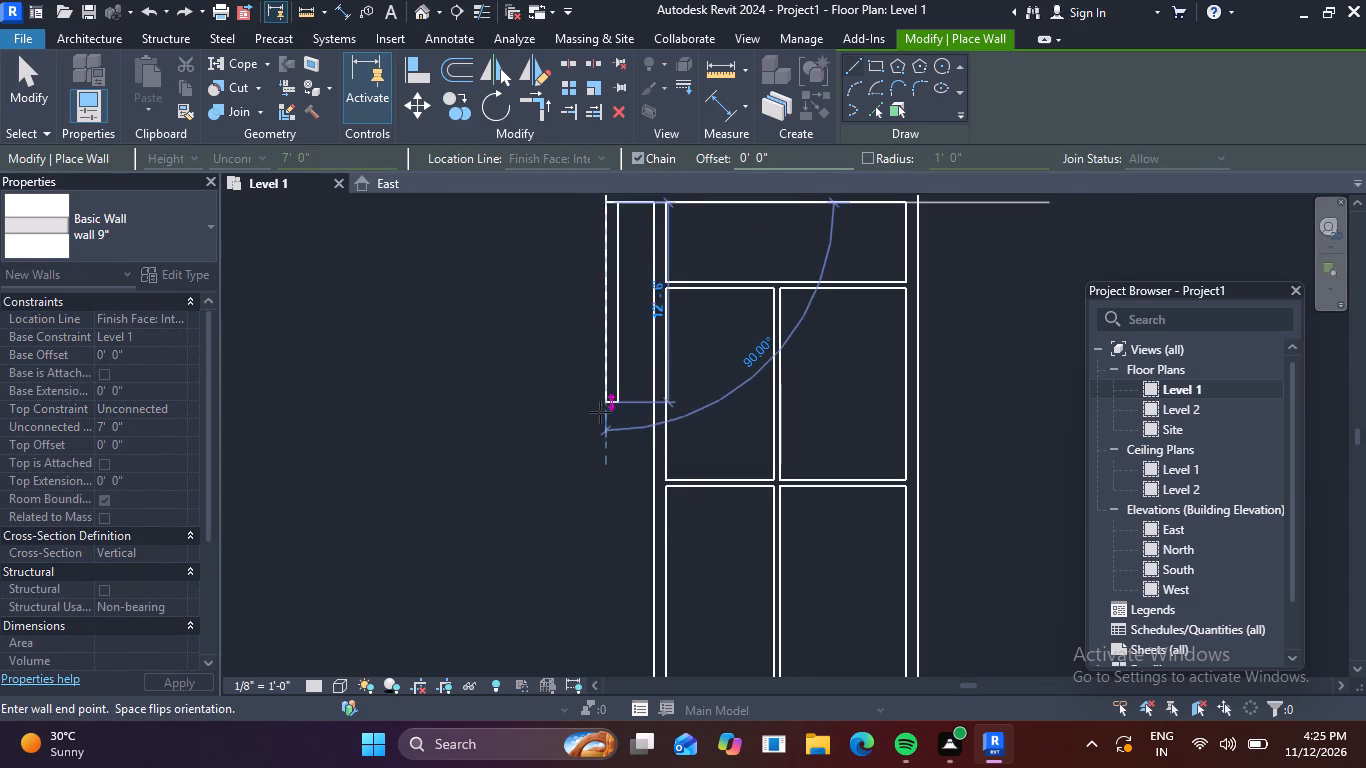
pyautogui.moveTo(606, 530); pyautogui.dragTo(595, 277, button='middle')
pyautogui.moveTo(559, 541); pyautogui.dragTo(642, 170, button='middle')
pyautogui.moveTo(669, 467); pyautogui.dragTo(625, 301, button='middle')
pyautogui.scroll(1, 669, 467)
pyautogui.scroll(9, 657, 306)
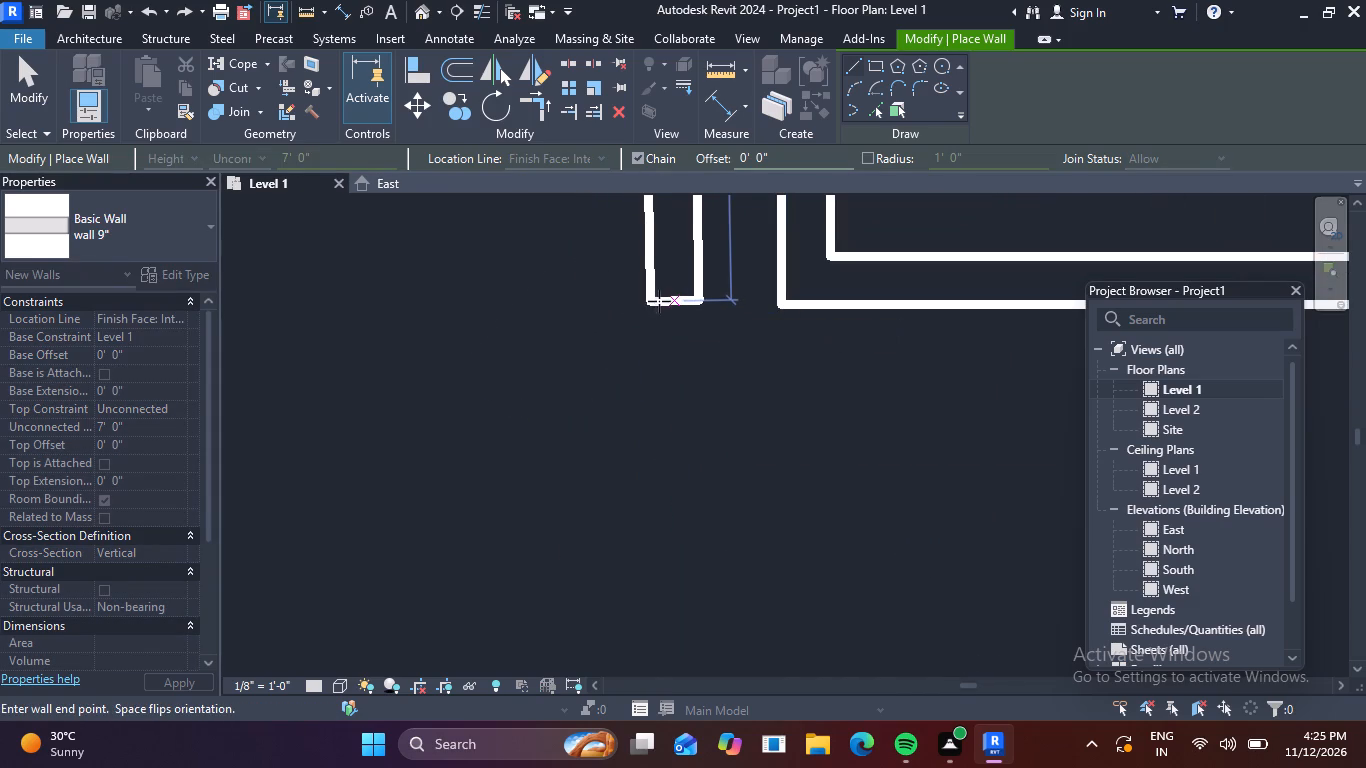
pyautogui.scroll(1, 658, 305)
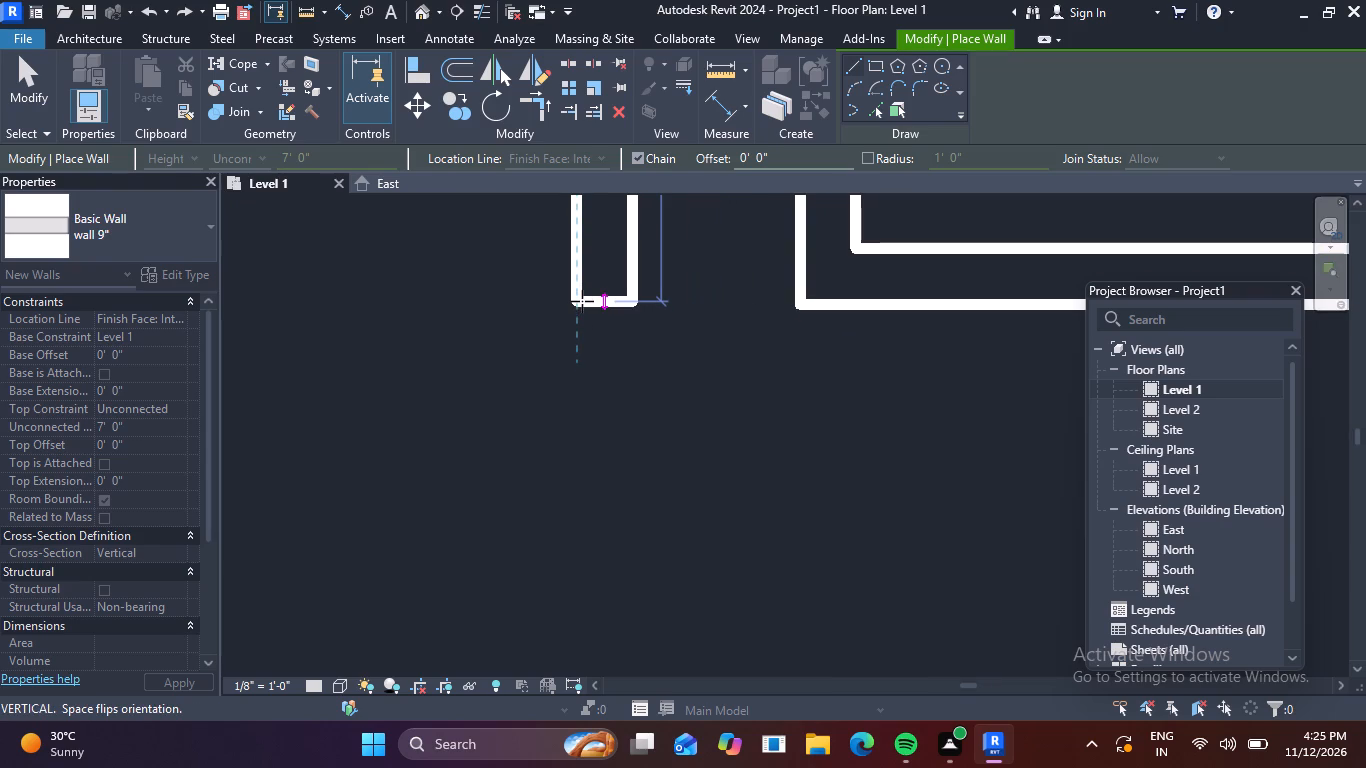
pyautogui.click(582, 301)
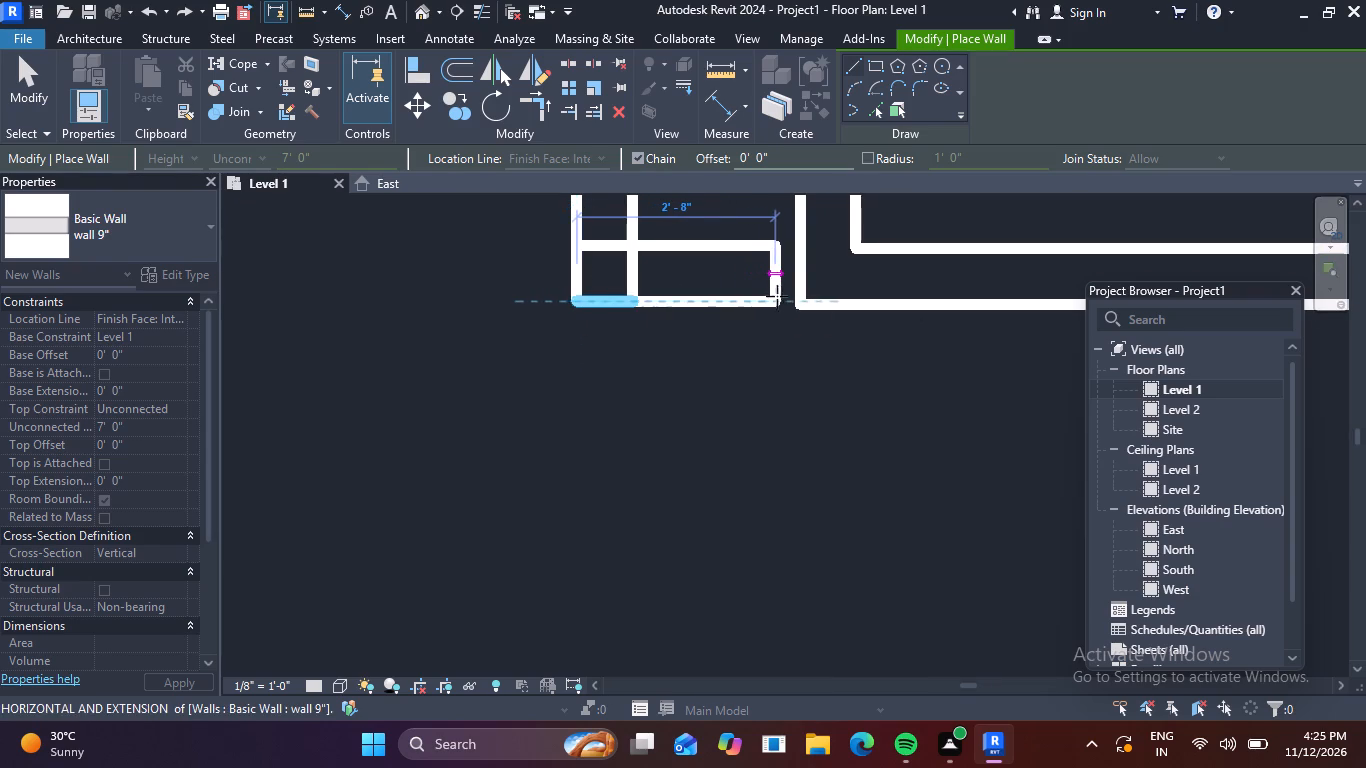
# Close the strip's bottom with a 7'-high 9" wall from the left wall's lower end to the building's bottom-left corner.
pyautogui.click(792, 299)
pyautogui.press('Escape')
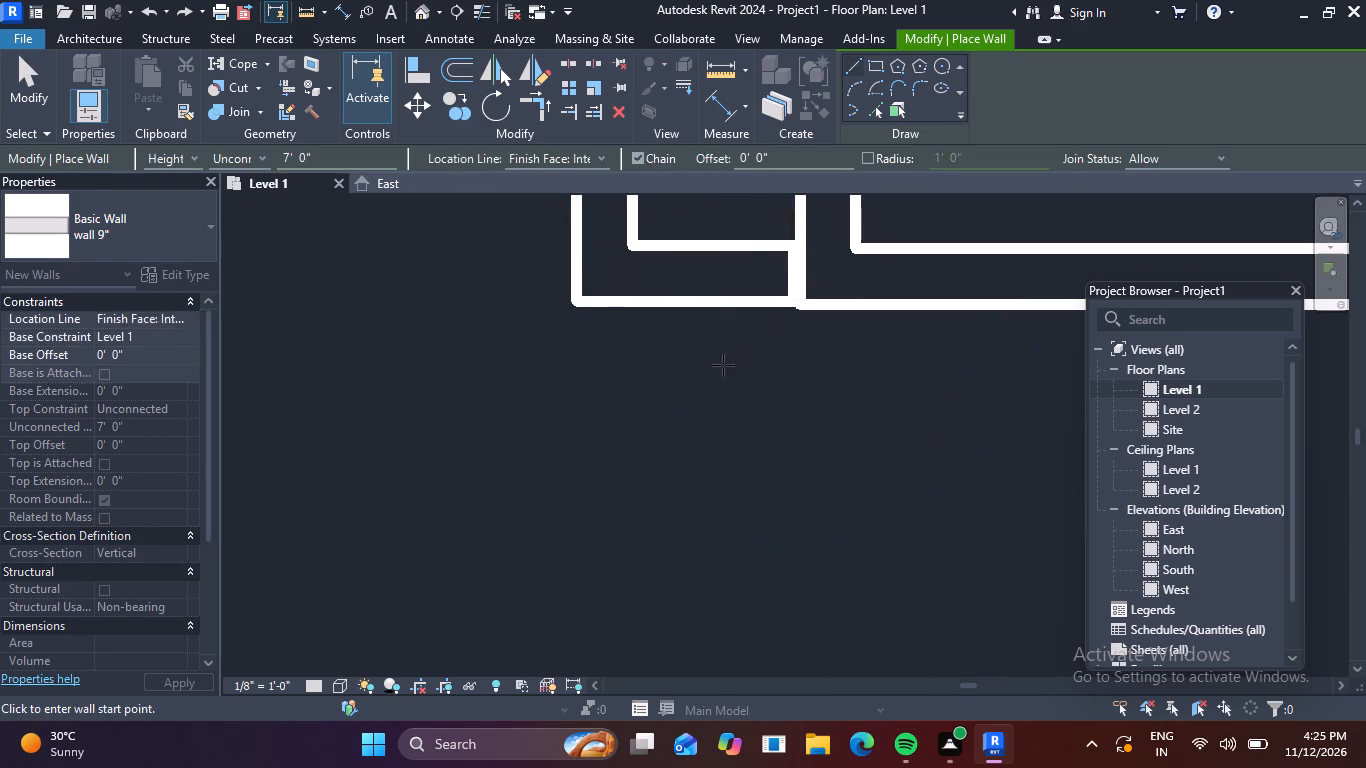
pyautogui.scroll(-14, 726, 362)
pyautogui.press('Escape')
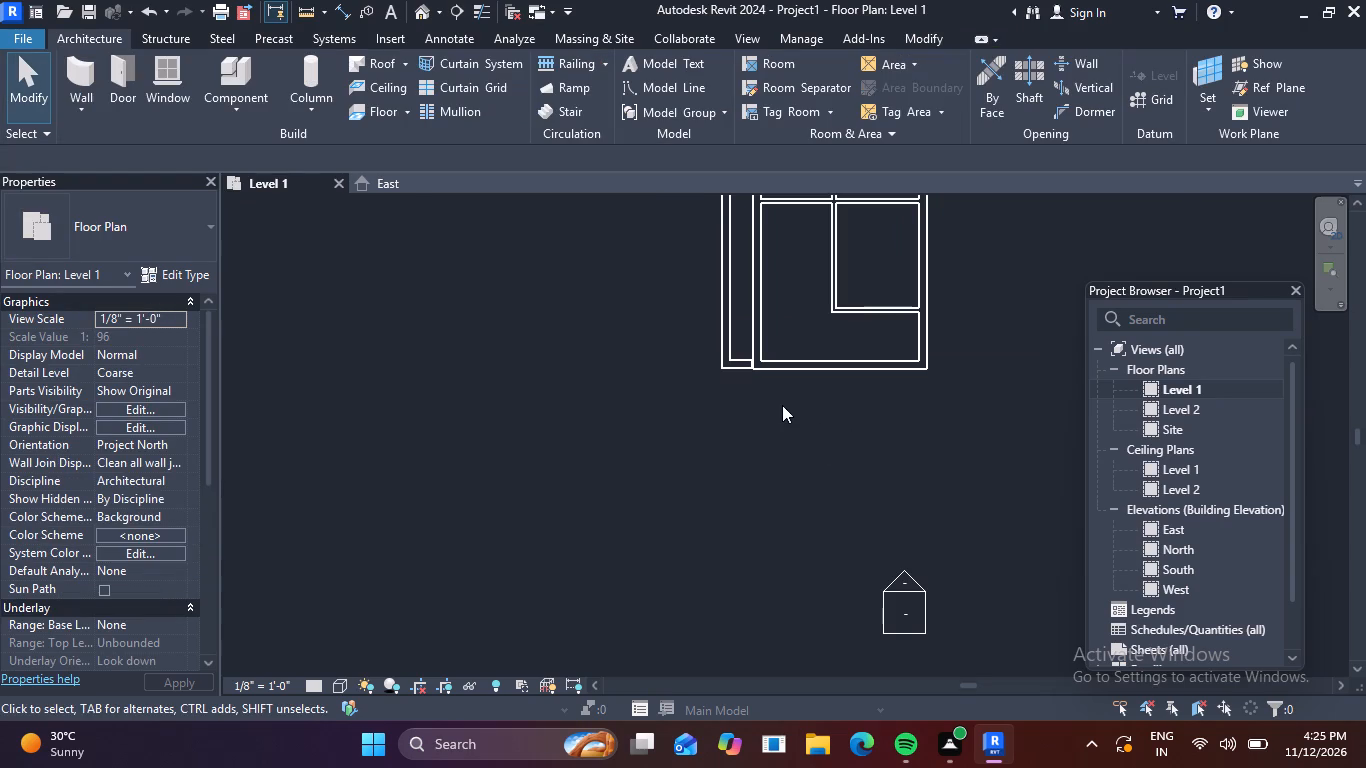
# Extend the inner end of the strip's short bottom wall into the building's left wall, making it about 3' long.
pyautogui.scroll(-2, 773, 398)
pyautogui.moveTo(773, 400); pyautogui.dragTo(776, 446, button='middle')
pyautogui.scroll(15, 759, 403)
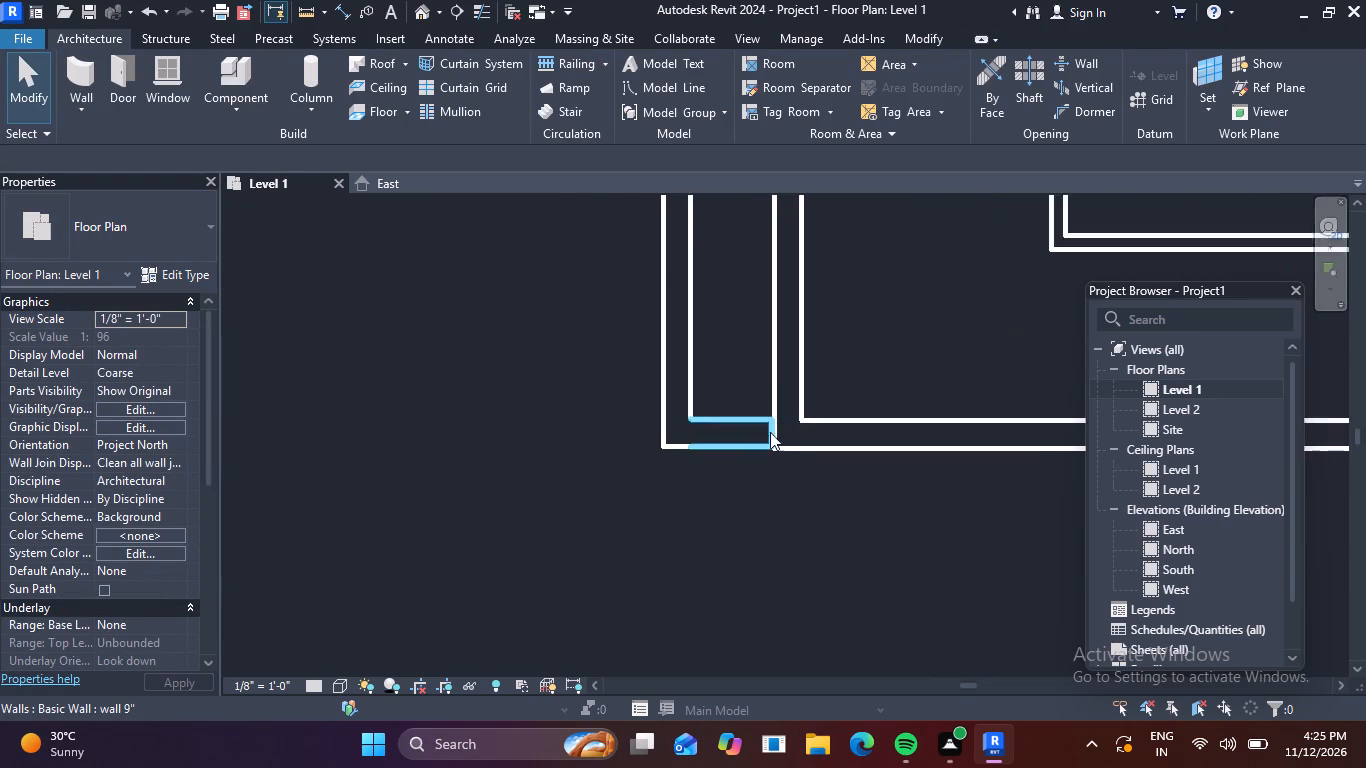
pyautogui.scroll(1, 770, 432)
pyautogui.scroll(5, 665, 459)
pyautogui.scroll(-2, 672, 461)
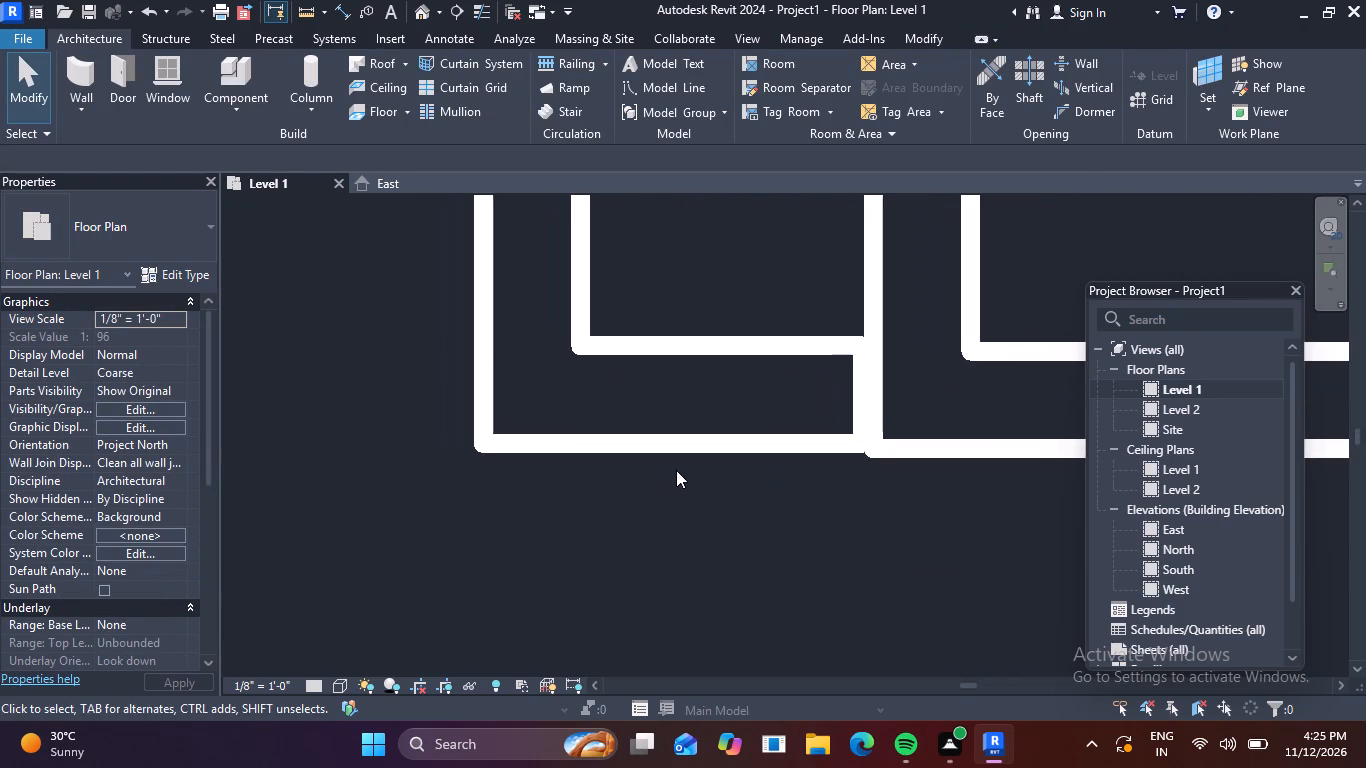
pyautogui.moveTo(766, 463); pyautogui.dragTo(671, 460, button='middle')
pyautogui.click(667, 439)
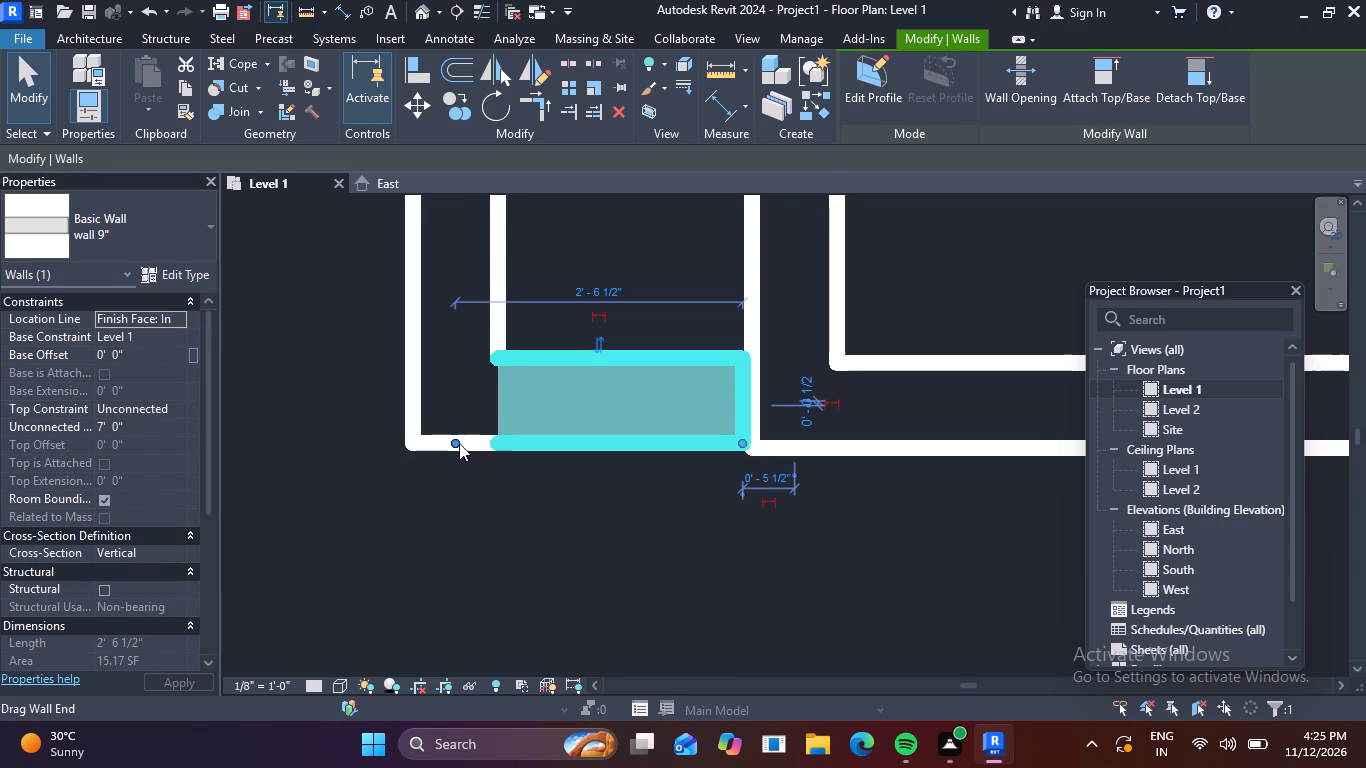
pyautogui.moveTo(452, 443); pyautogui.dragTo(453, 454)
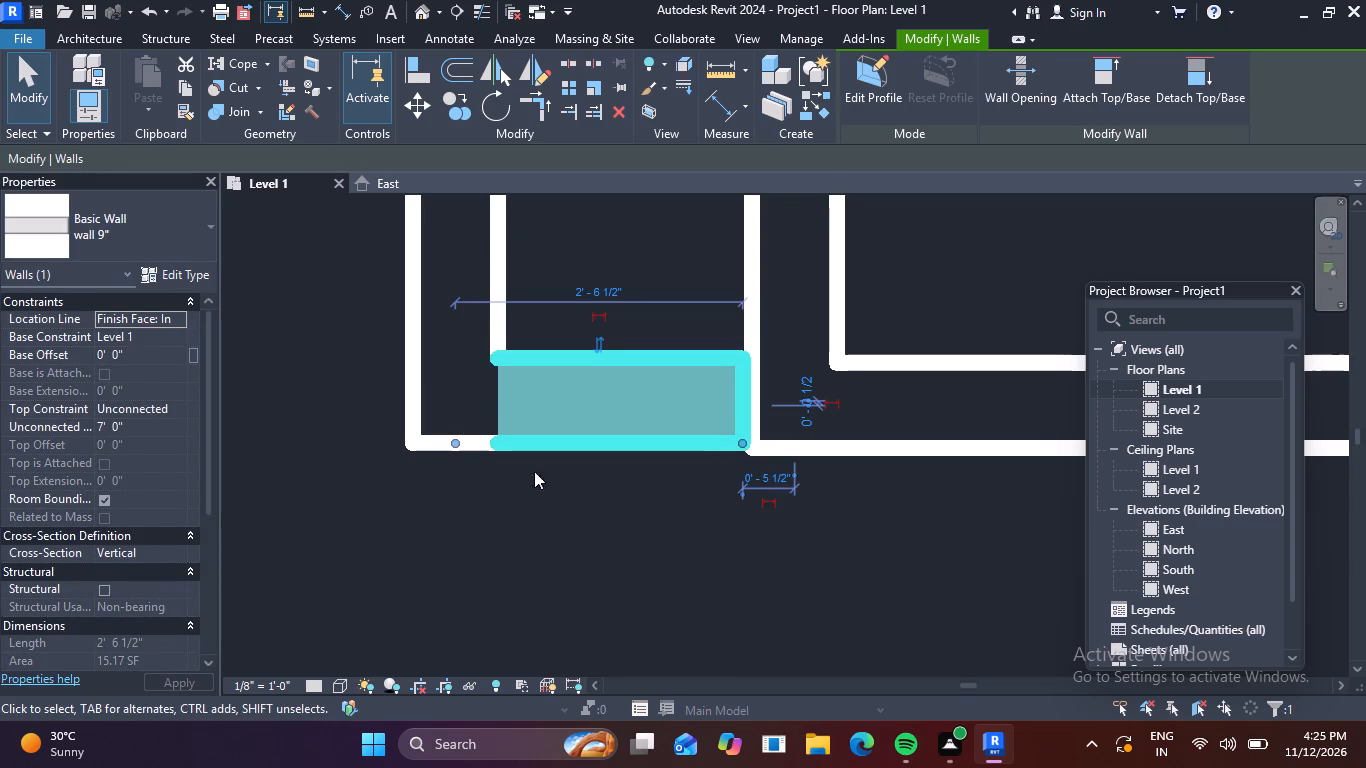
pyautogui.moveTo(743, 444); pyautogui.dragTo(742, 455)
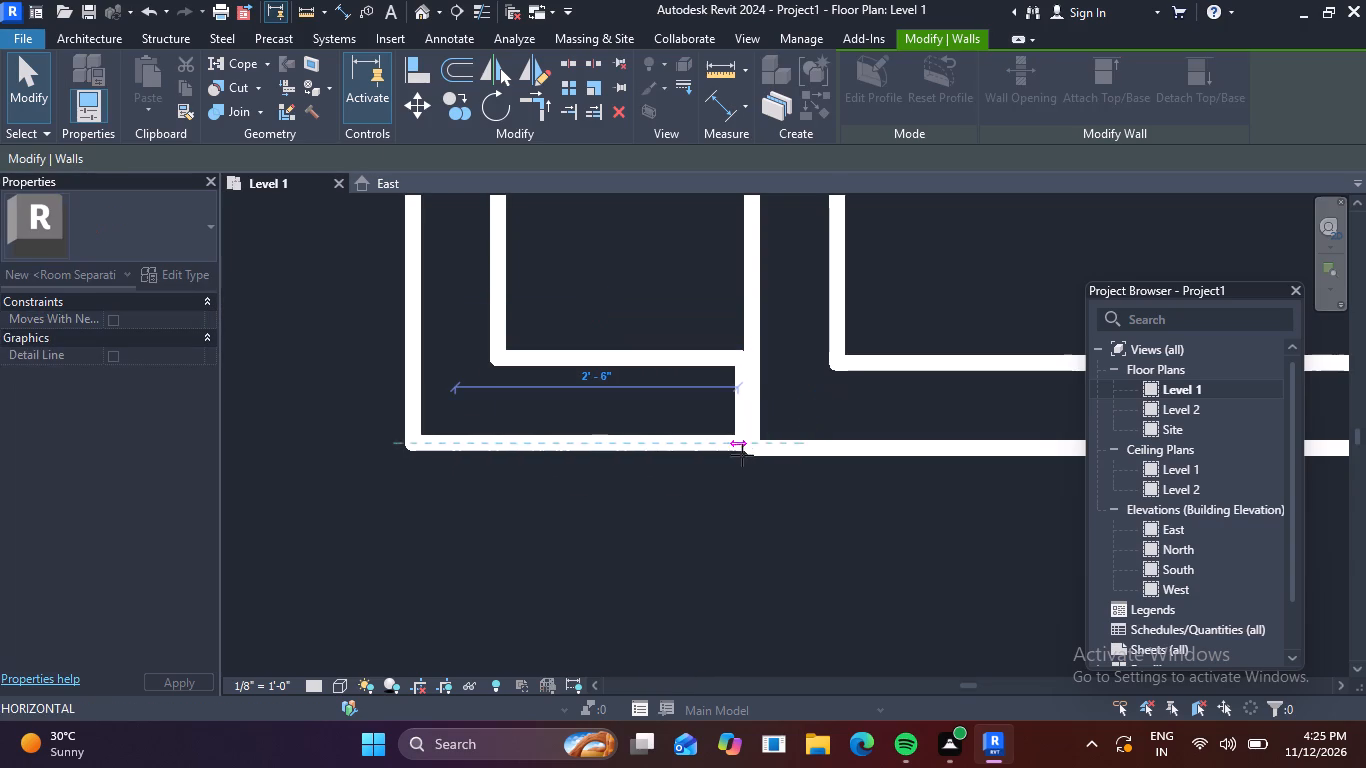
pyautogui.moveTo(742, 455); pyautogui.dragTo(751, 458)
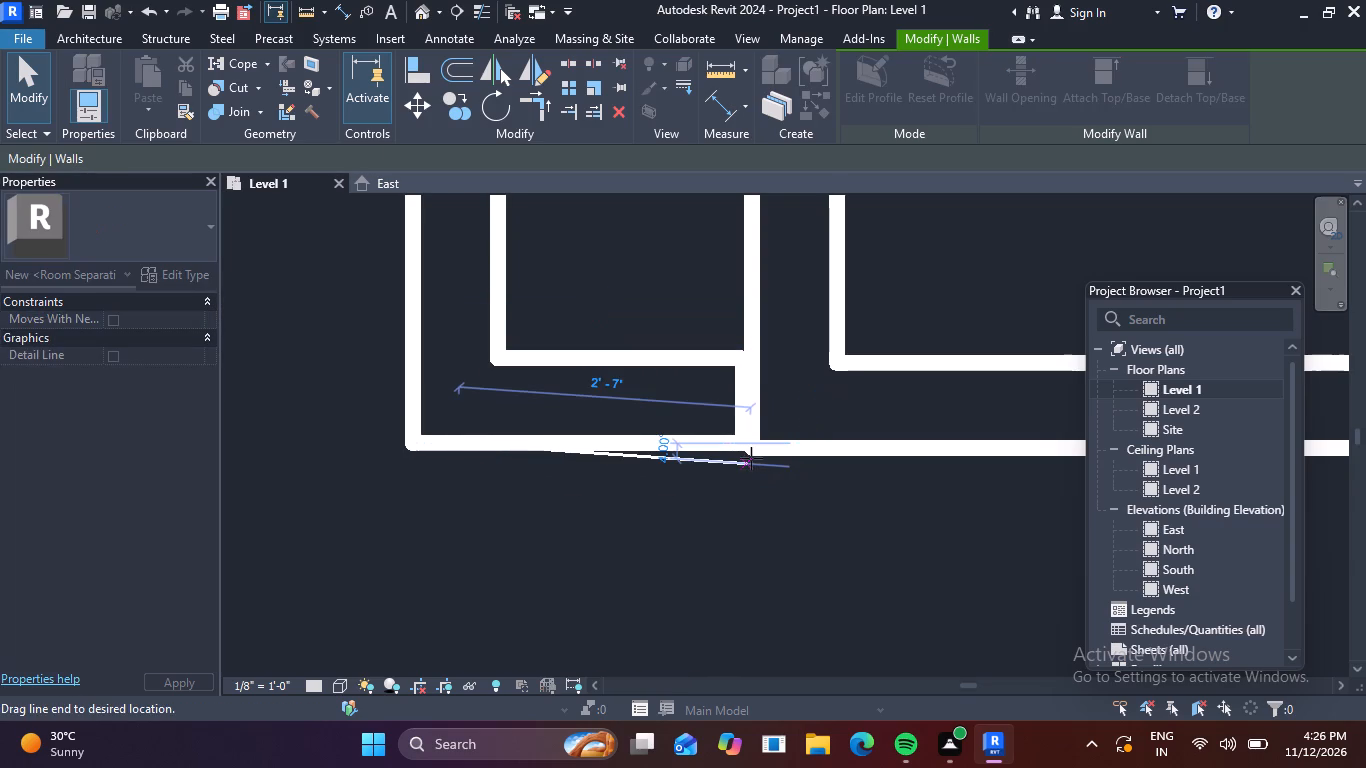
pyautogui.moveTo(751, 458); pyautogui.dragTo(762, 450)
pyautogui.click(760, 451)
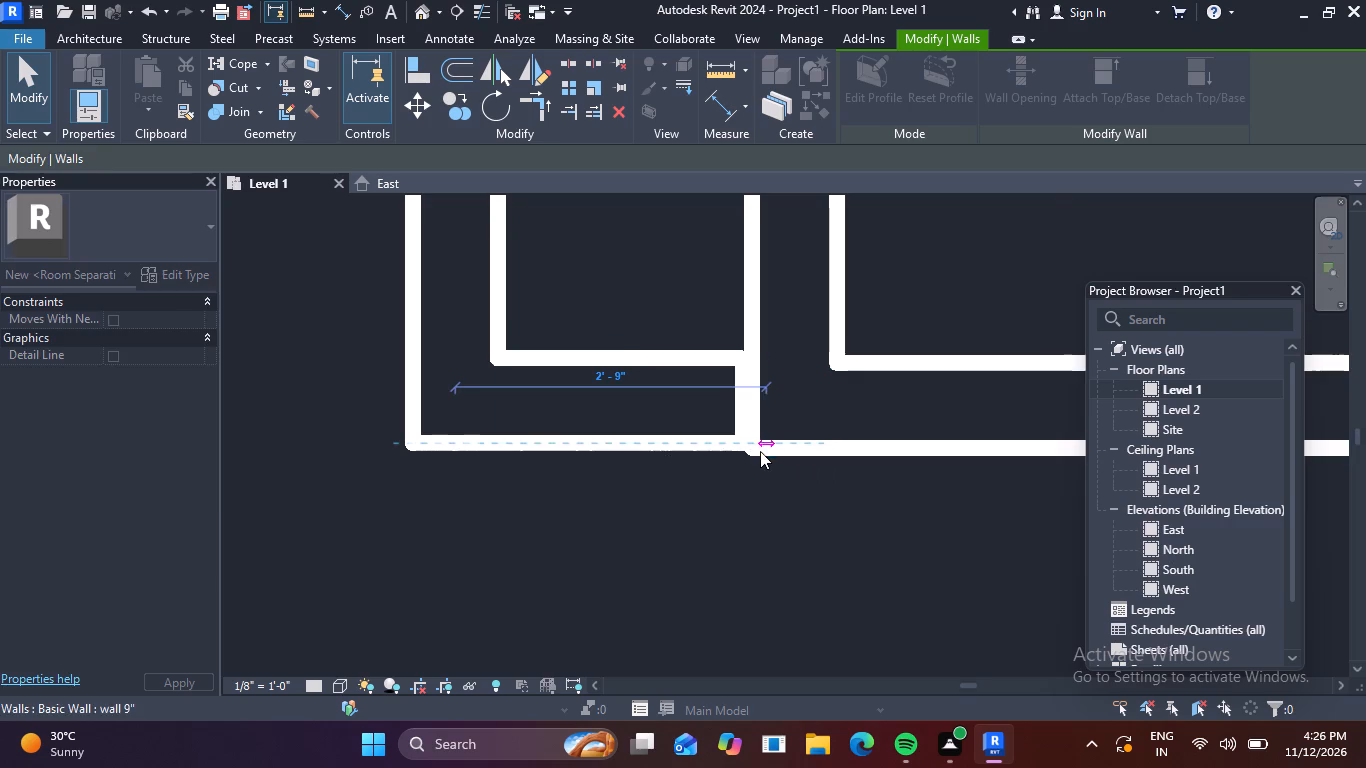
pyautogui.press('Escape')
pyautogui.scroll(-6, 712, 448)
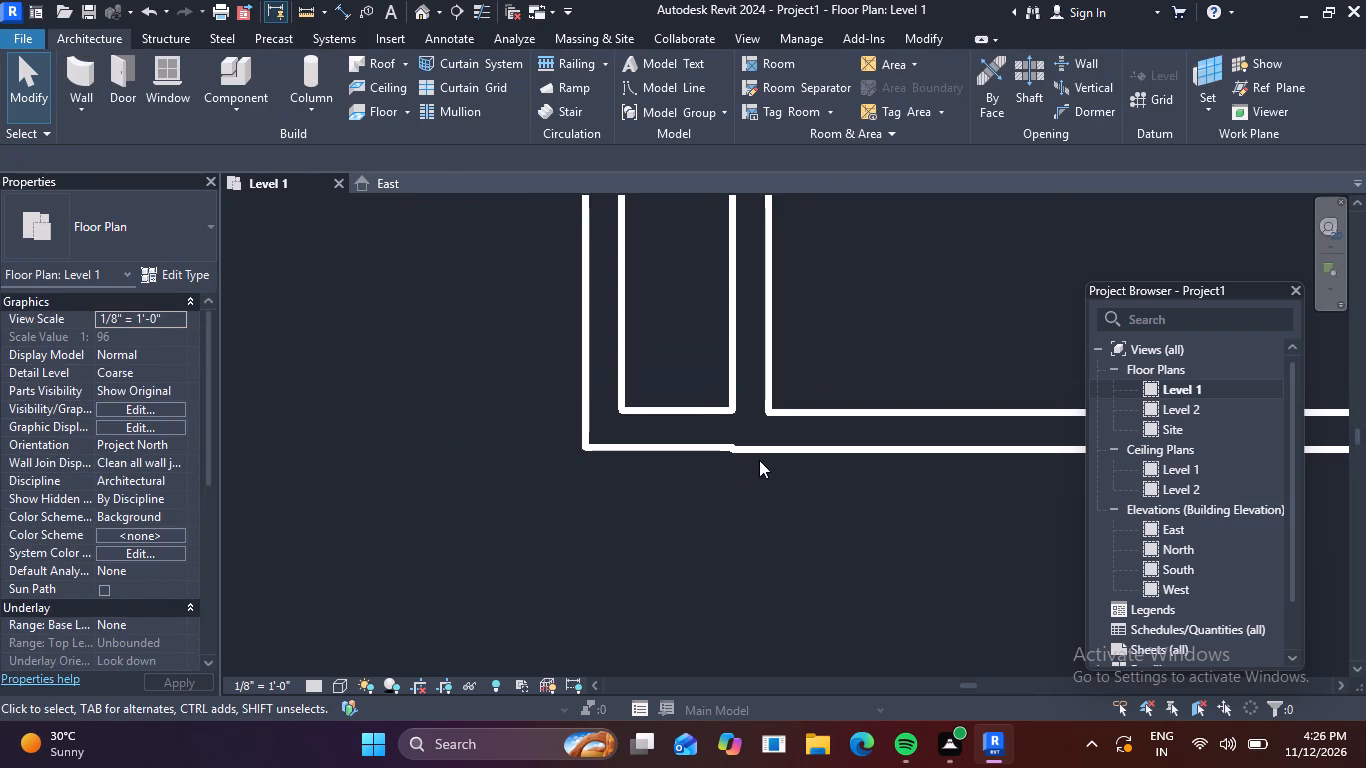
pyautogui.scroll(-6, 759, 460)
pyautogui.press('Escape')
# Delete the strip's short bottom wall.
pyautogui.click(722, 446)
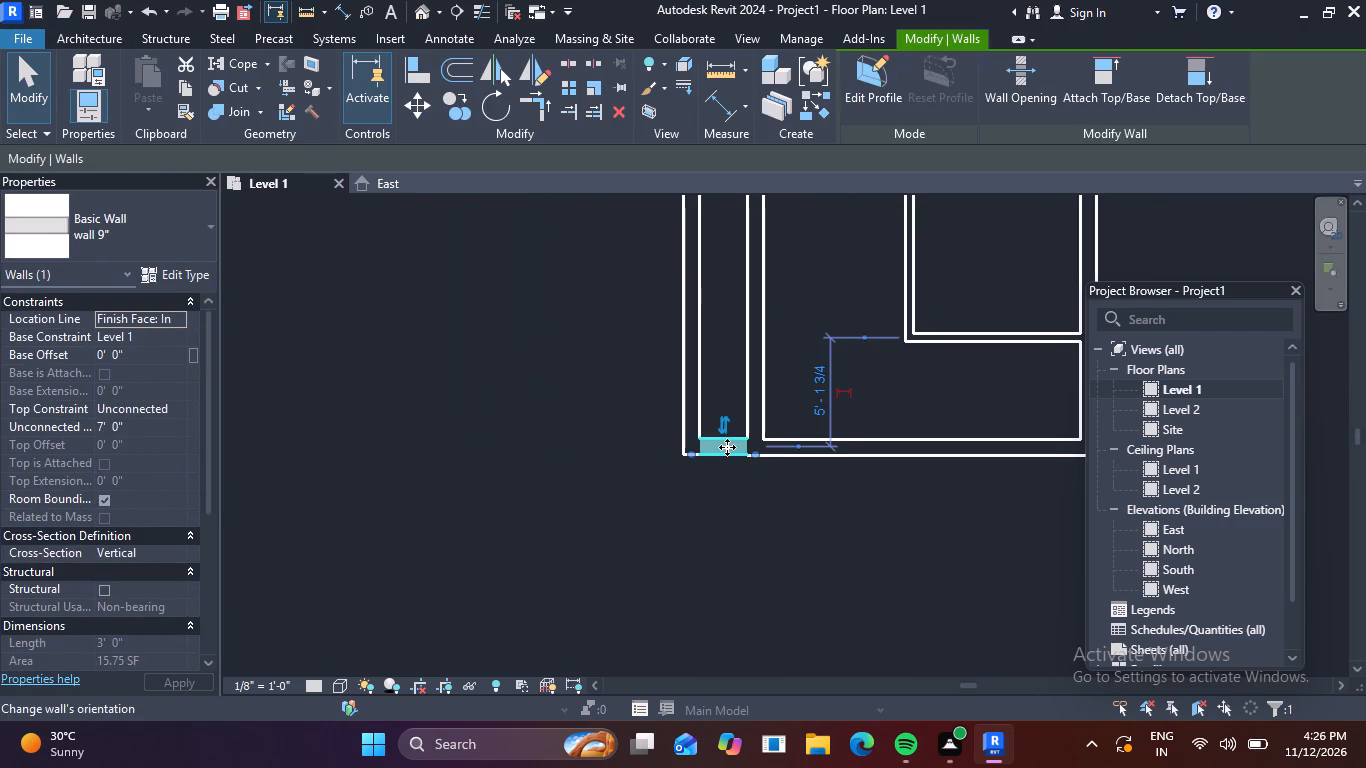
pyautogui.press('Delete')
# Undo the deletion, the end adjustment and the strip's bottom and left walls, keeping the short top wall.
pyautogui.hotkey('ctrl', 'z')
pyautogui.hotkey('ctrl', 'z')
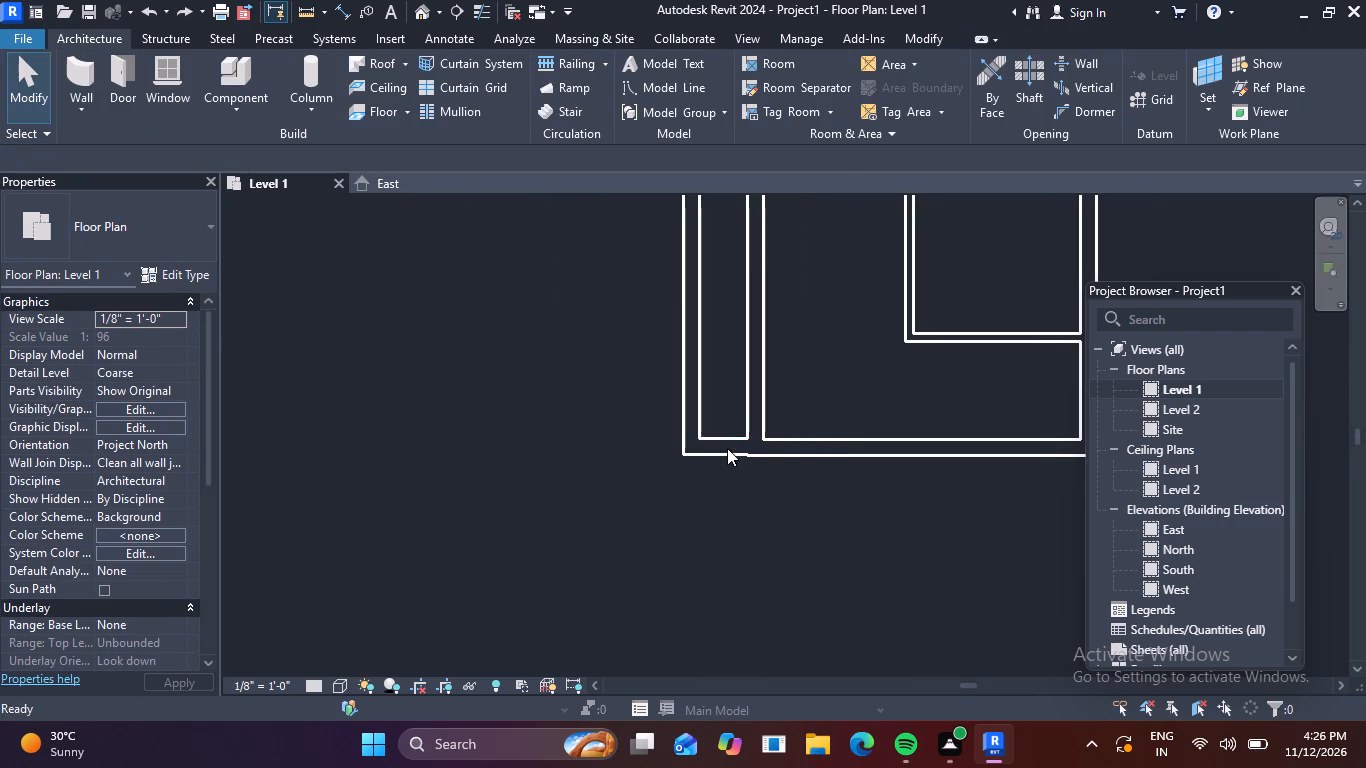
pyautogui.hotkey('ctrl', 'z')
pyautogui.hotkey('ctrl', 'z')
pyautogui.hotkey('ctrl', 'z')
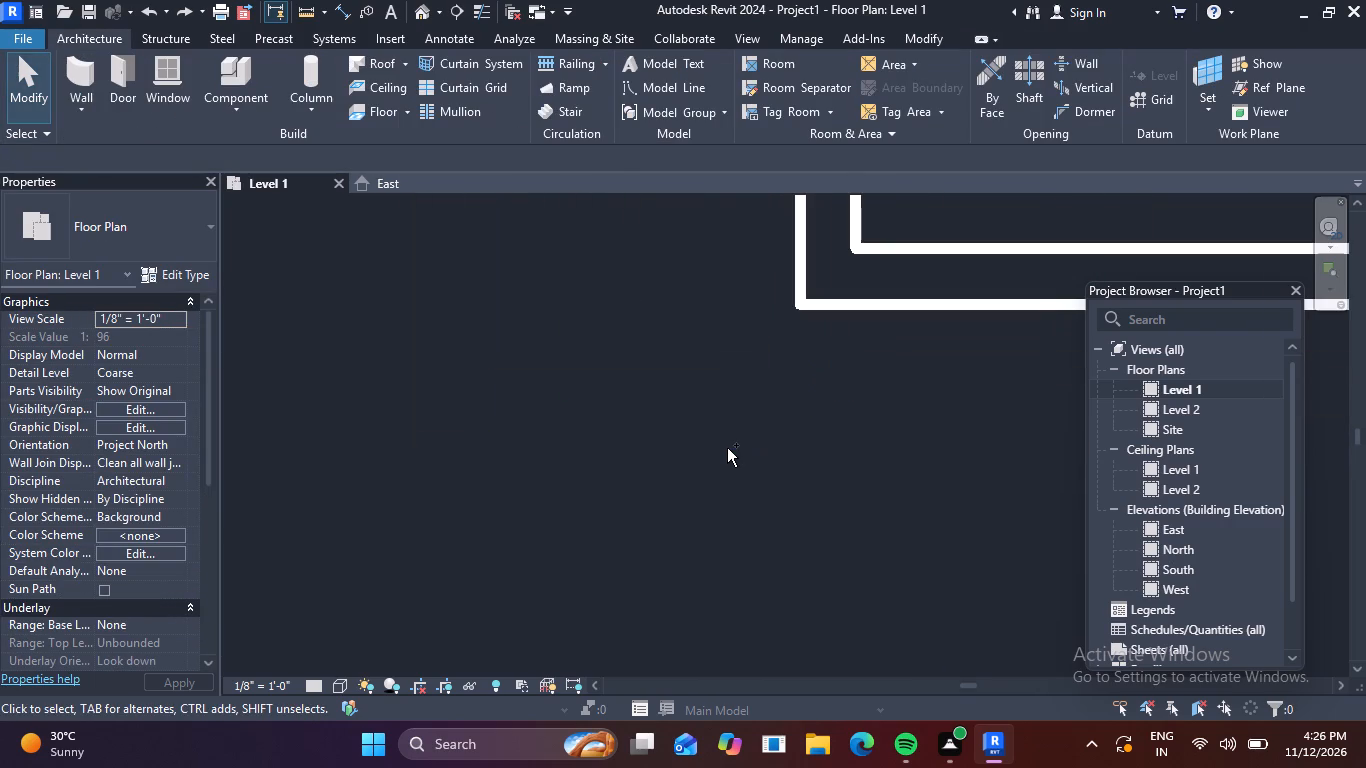
# Create a wall similar to the strip's top wall, running 3' leftward from the building's bottom-left outer corner in line with the bottom wall.
pyautogui.scroll(-16, 727, 448)
pyautogui.moveTo(721, 544); pyautogui.dragTo(747, 621, button='middle')
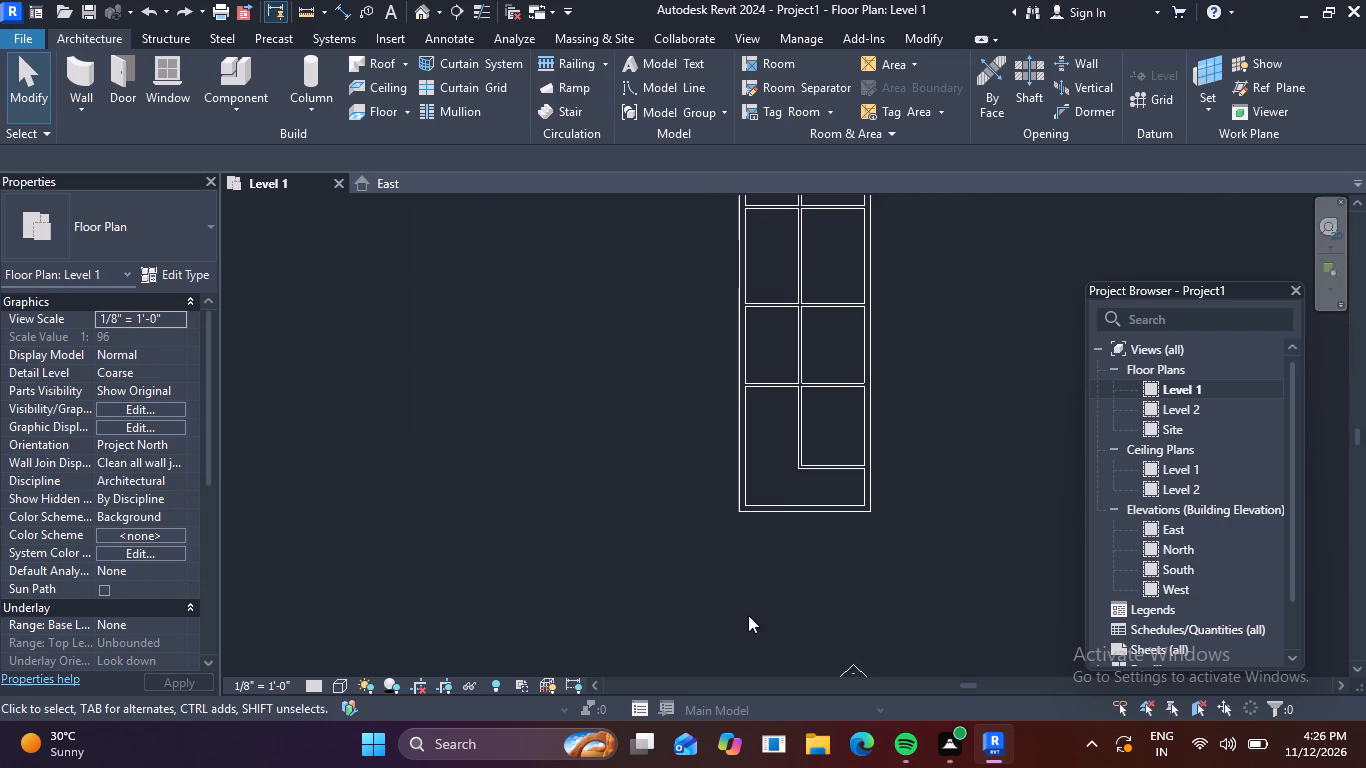
pyautogui.scroll(10, 751, 539)
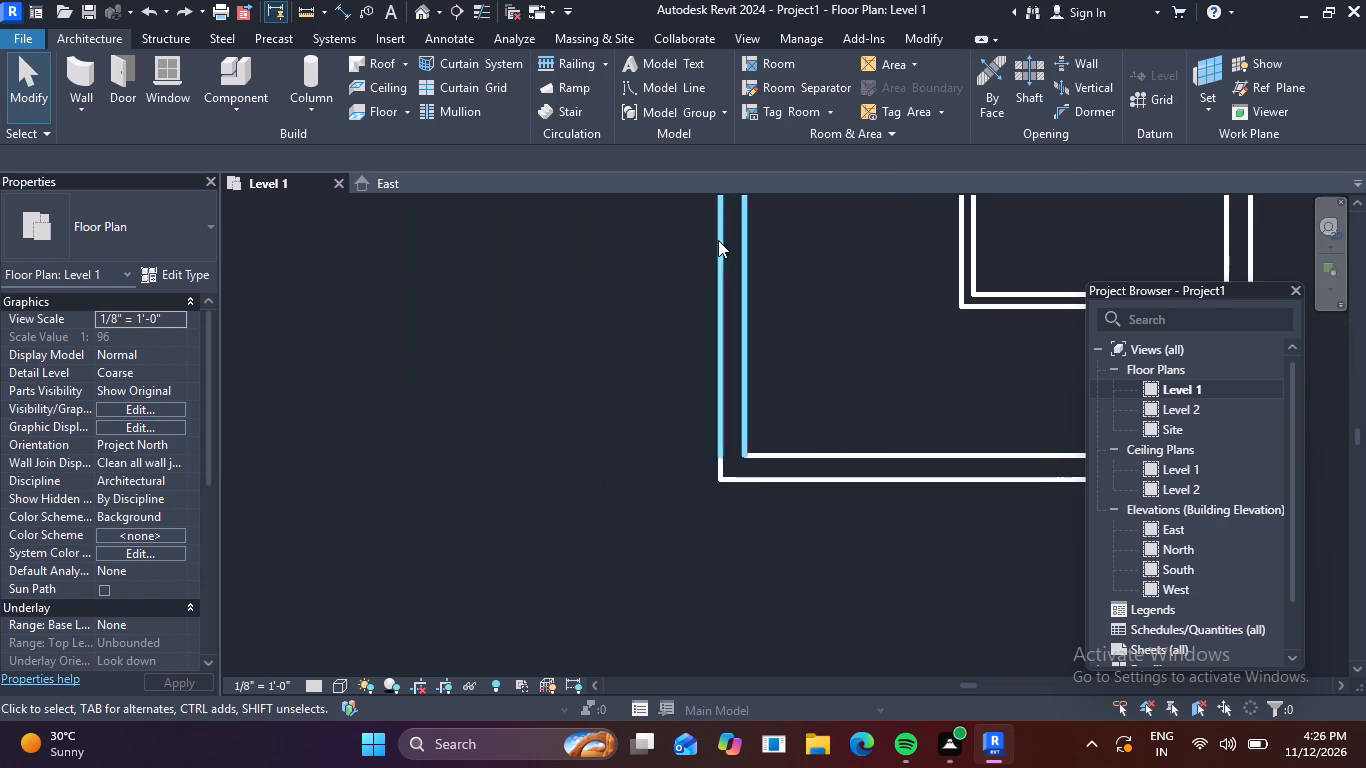
pyautogui.scroll(-4, 457, 324)
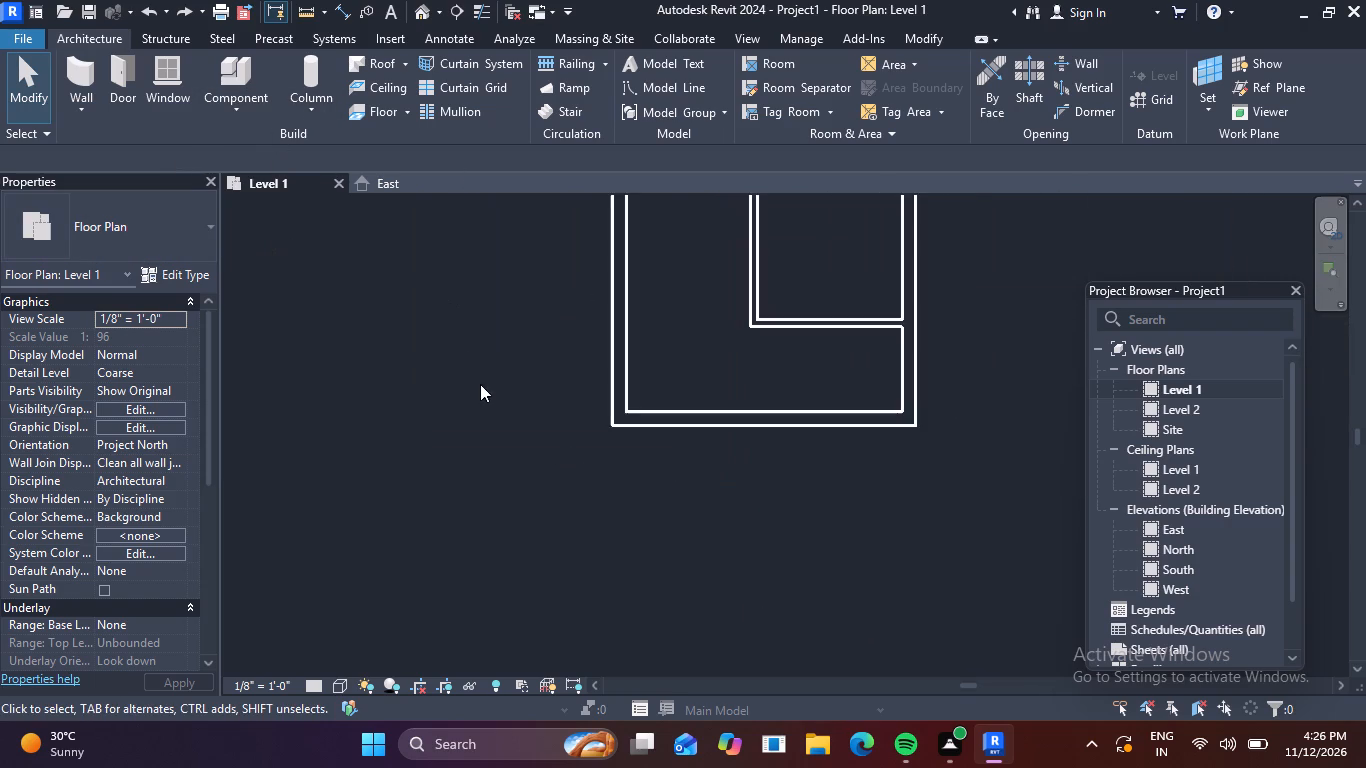
pyautogui.scroll(-5, 480, 384)
pyautogui.moveTo(473, 346); pyautogui.dragTo(531, 539, button='middle')
pyautogui.moveTo(604, 291); pyautogui.dragTo(614, 519, button='middle')
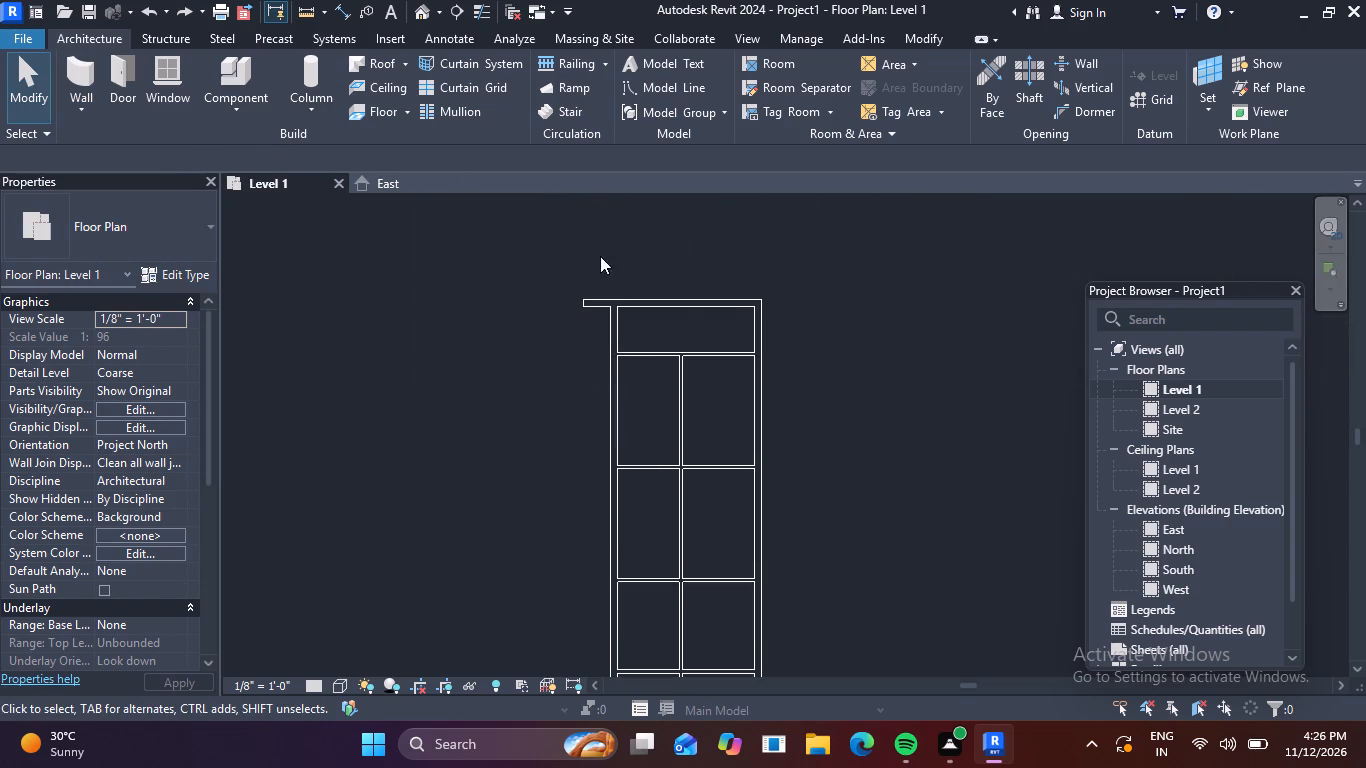
pyautogui.click(584, 295)
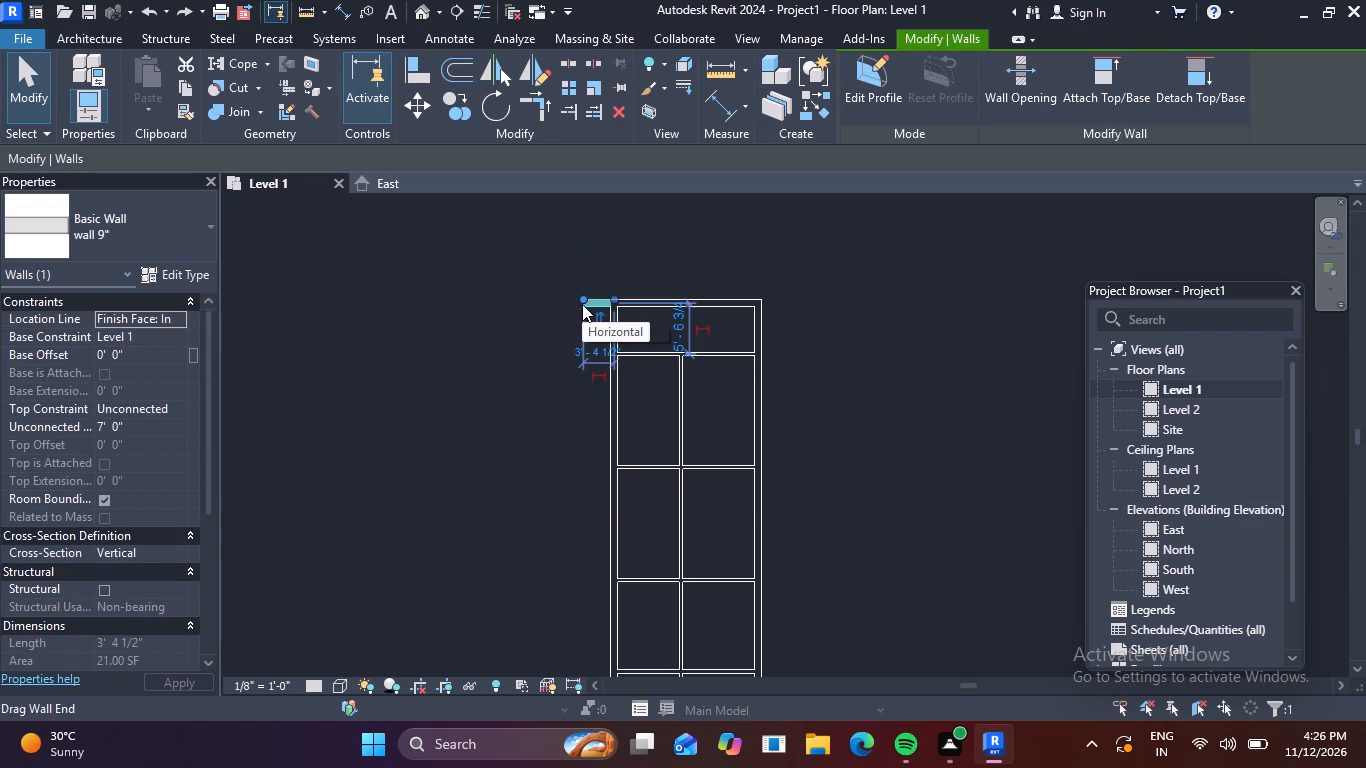
pyautogui.press('c')
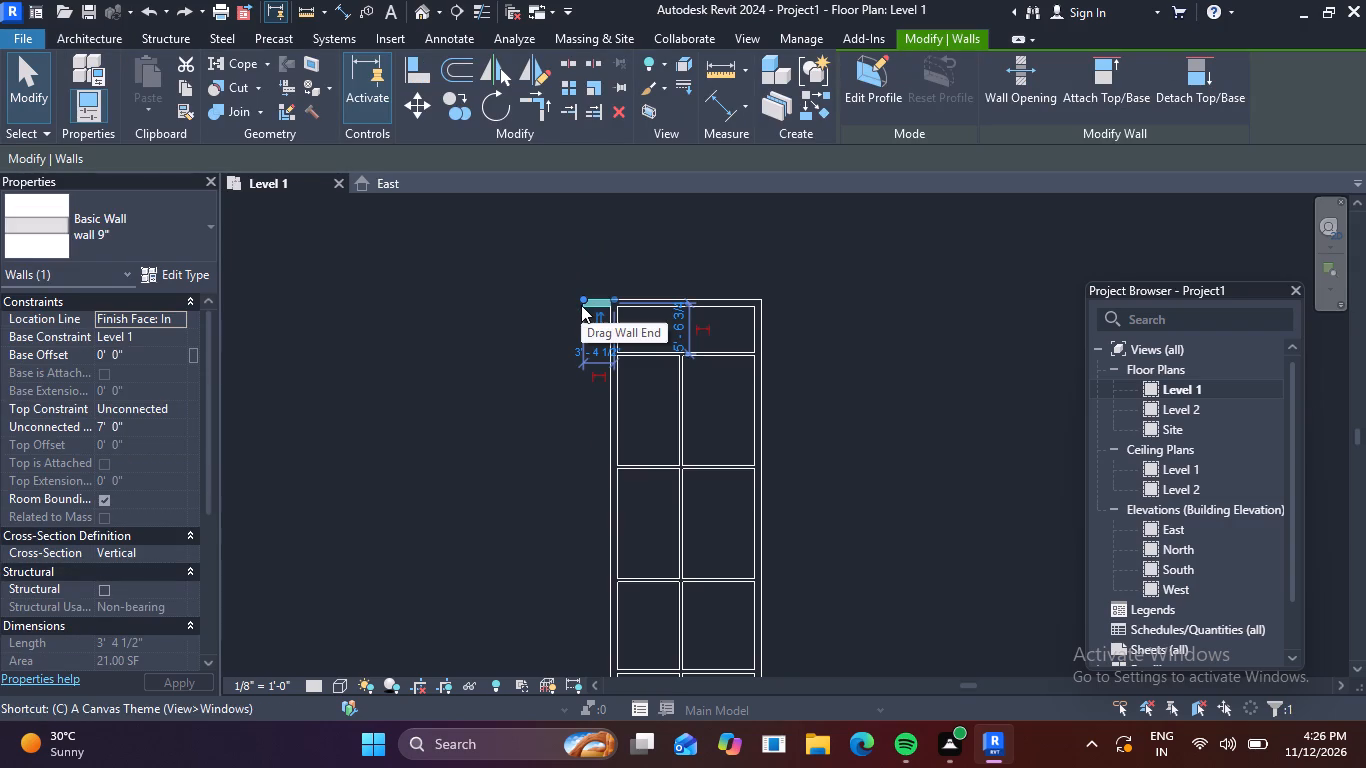
pyautogui.press('s')
pyautogui.moveTo(537, 516); pyautogui.dragTo(594, 315, button='middle')
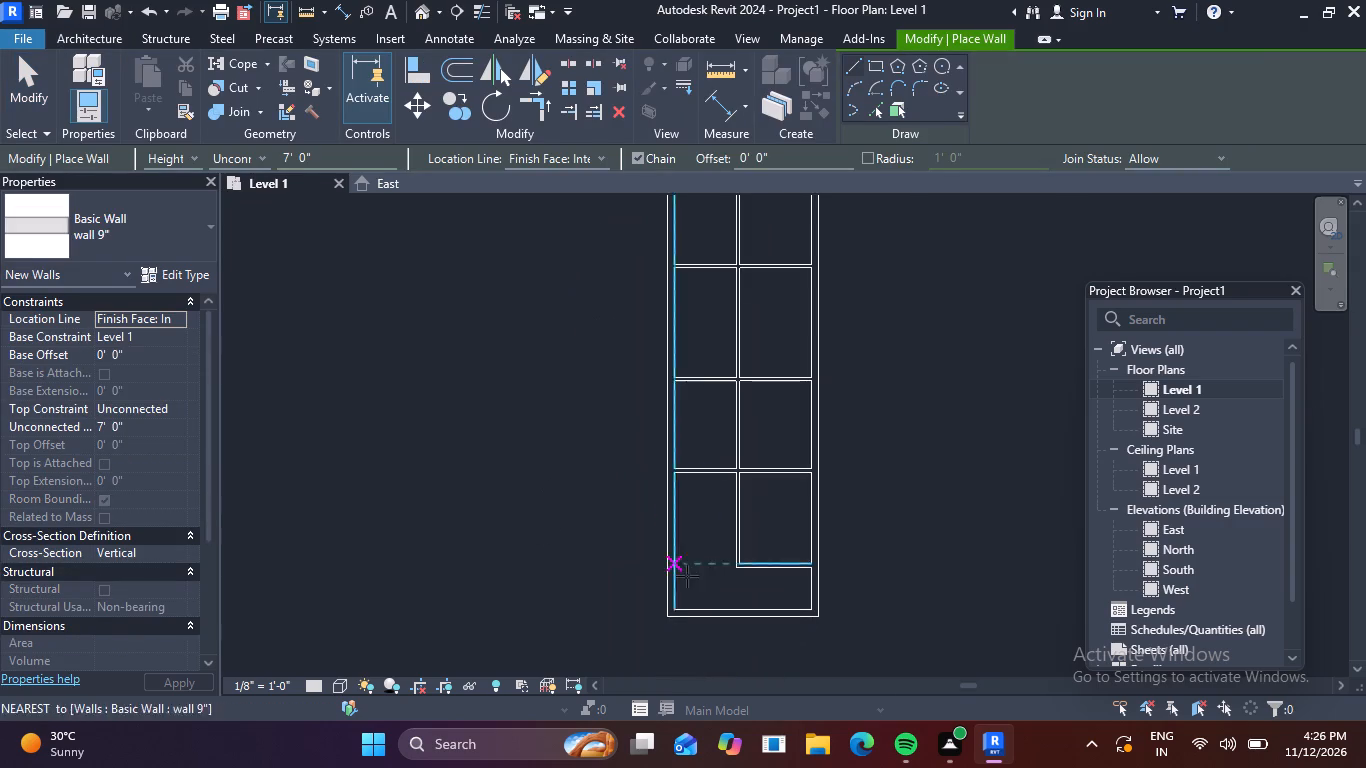
pyautogui.moveTo(667, 609); pyautogui.dragTo(647, 515, button='middle')
pyautogui.scroll(8, 638, 569)
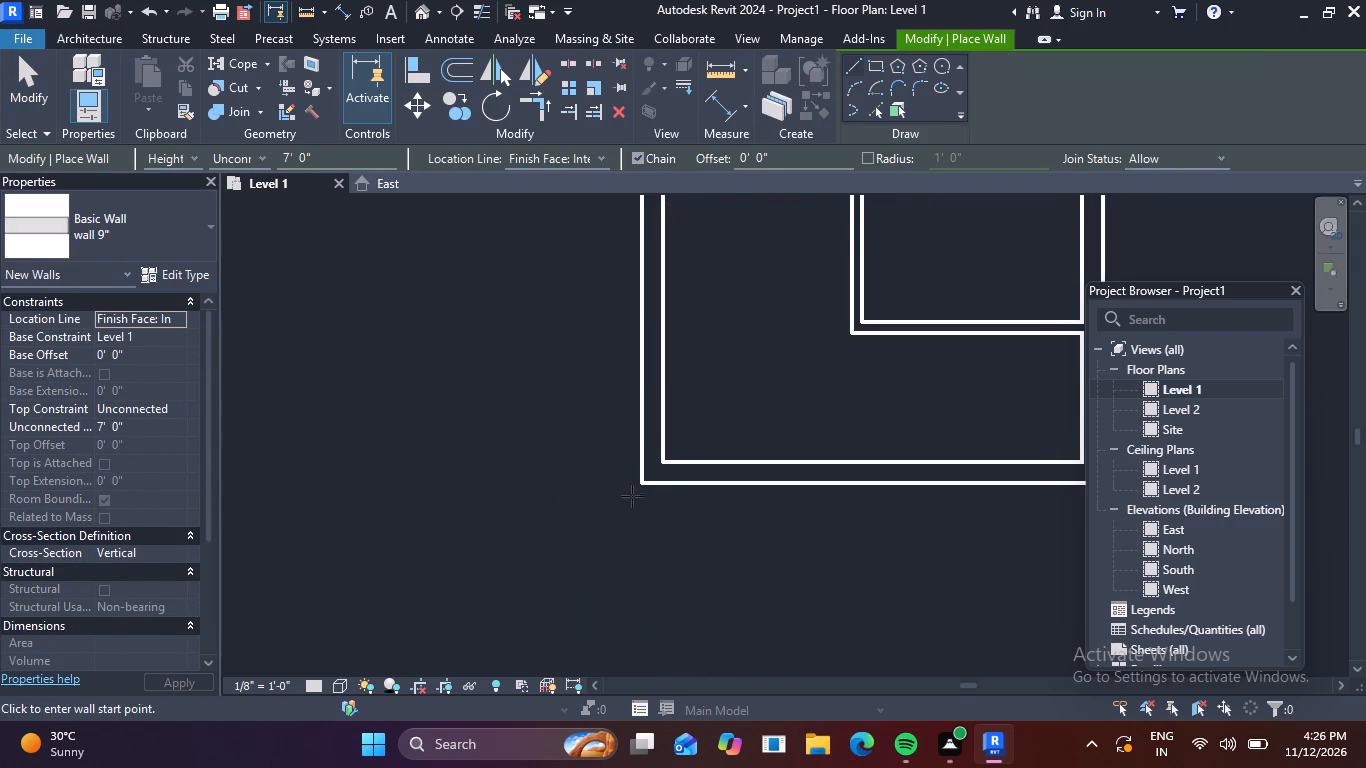
pyautogui.click(642, 483)
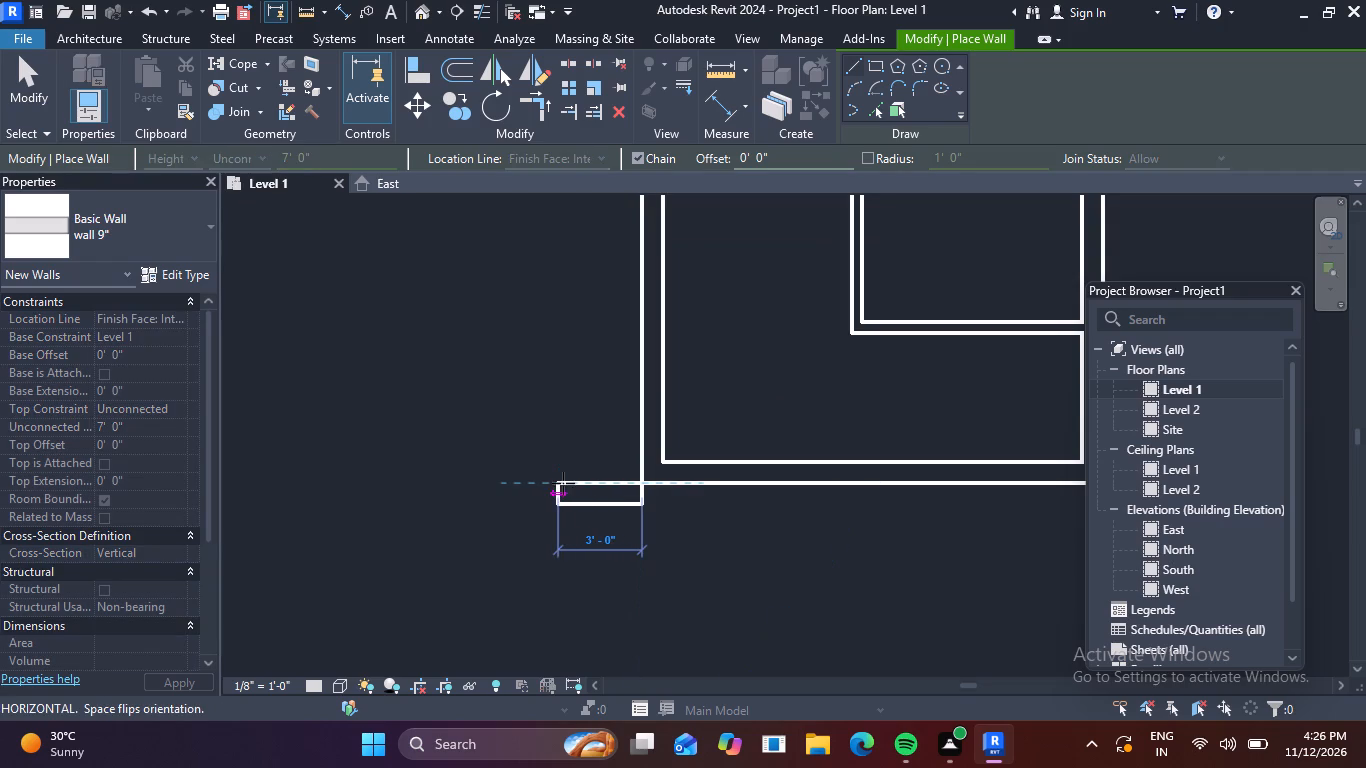
pyautogui.press('space')
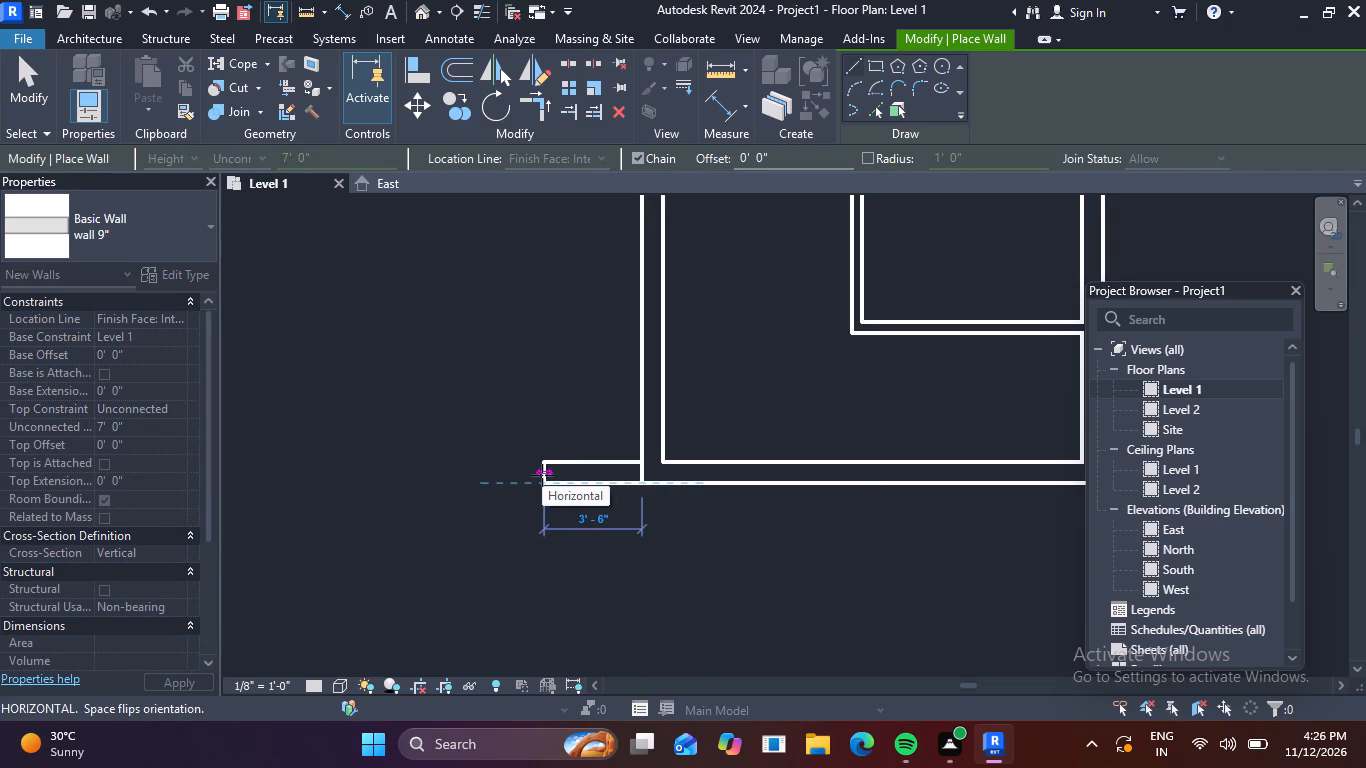
pyautogui.press('3')
pyautogui.press("'")
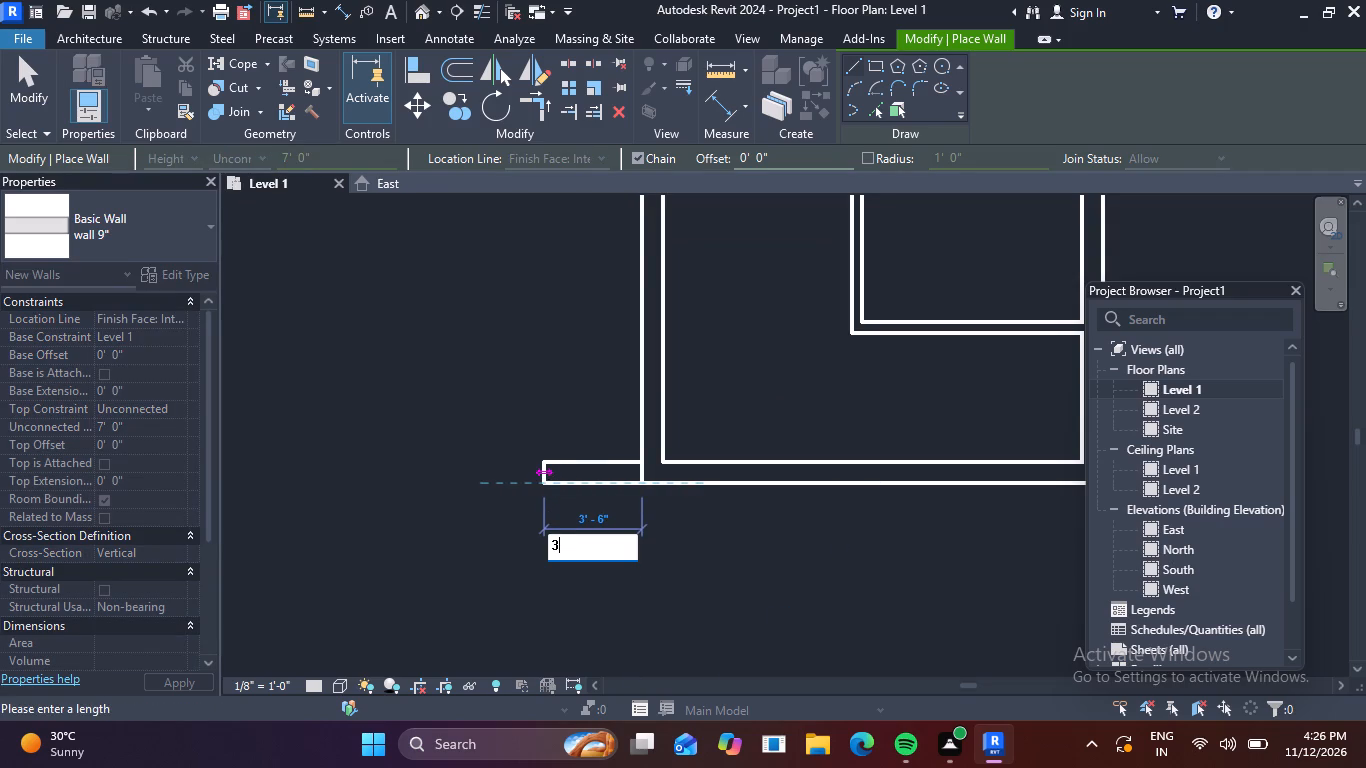
pyautogui.press('Return')
# Draw the strip's 7'-high left 9" wall from the bottom wall's outer end up to the top wall's outer end.
pyautogui.scroll(-2, 539, 268)
pyautogui.moveTo(535, 307); pyautogui.dragTo(527, 657, button='middle')
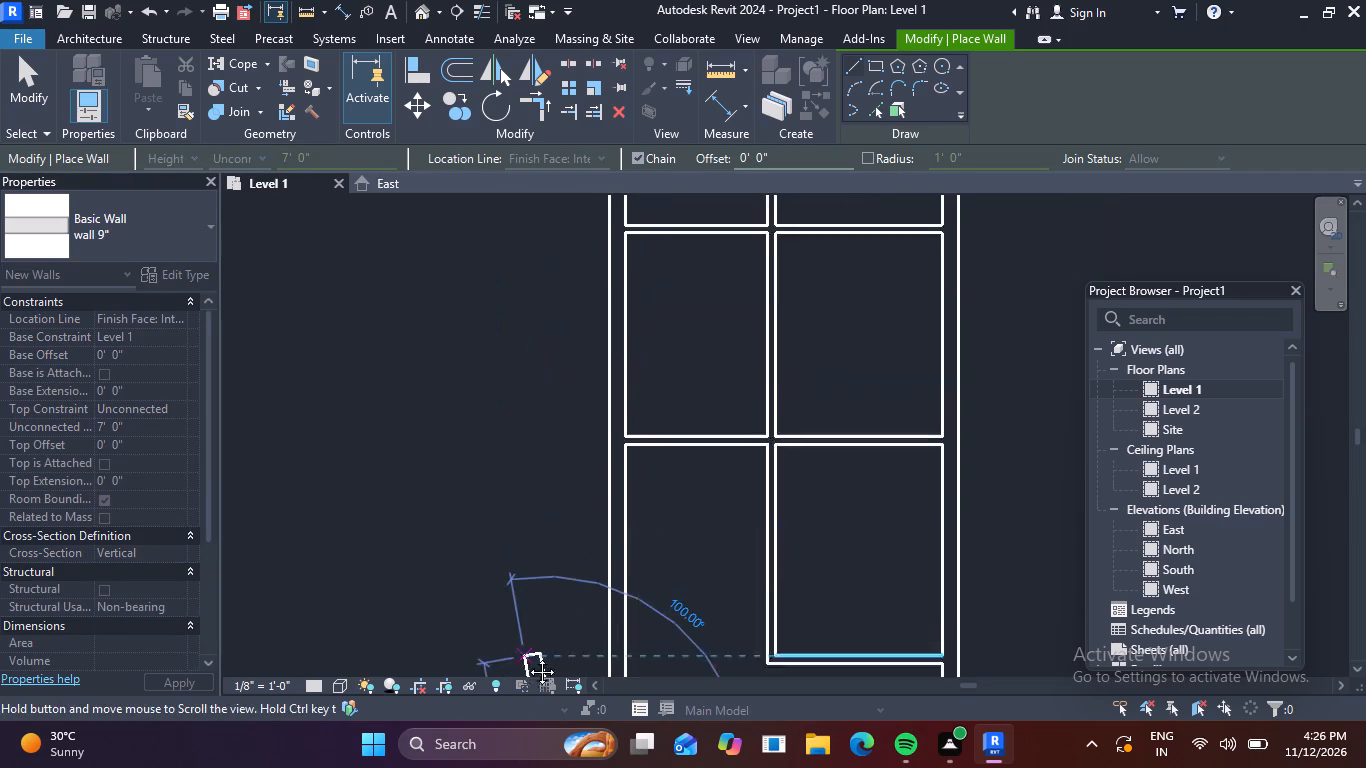
pyautogui.moveTo(527, 657); pyautogui.dragTo(531, 664, button='middle')
pyautogui.moveTo(578, 348); pyautogui.dragTo(509, 707, button='middle')
pyautogui.moveTo(549, 314); pyautogui.dragTo(426, 639, button='middle')
pyautogui.scroll(1, 426, 639)
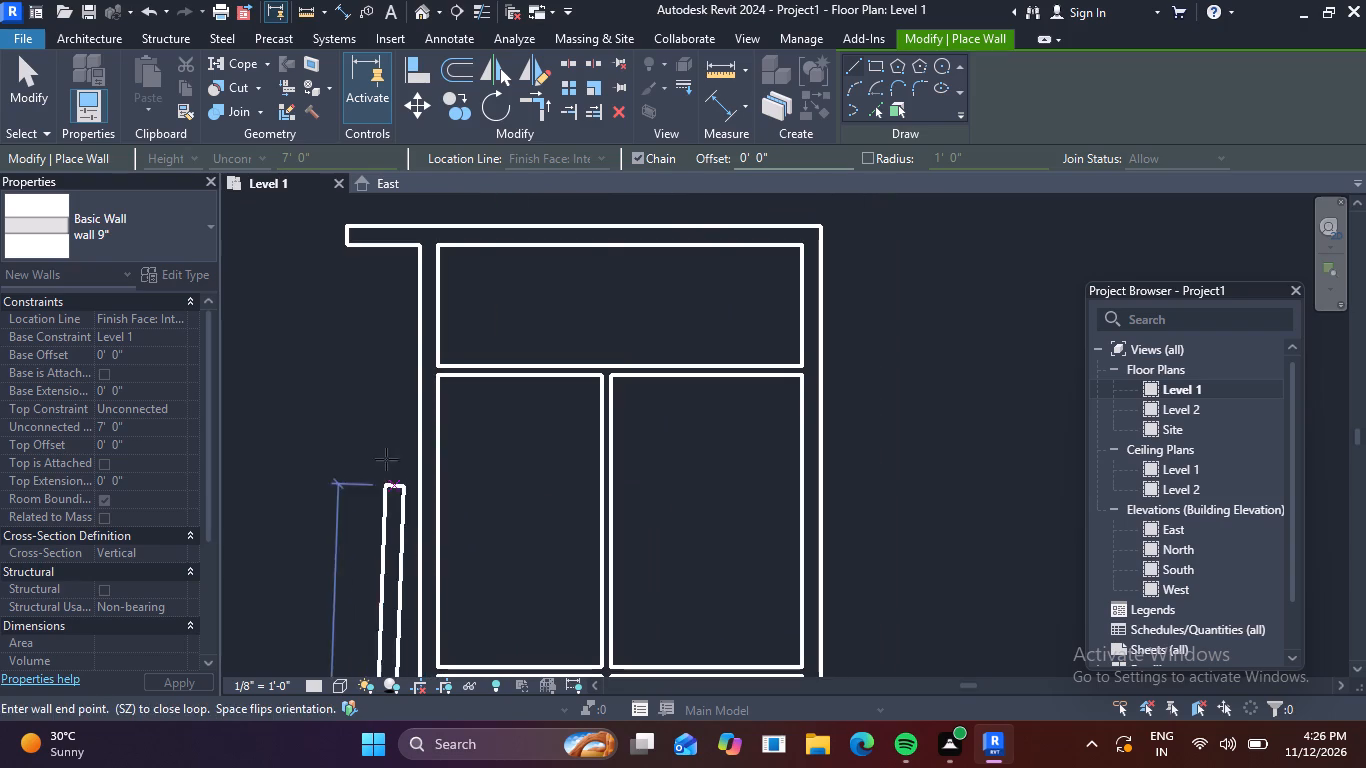
pyautogui.click(353, 248)
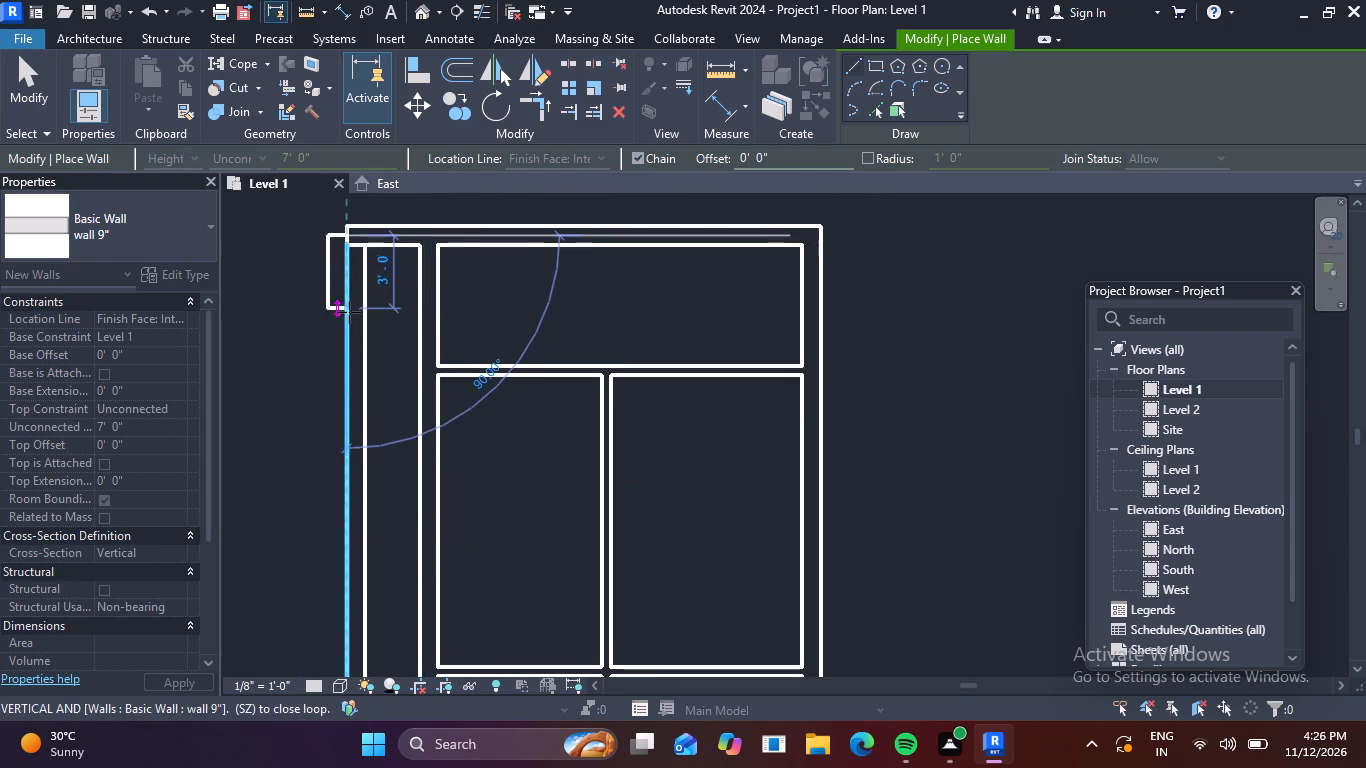
pyautogui.press('Escape')
# Open the default 3D view to examine the walled building.
pyautogui.click(415, 7)
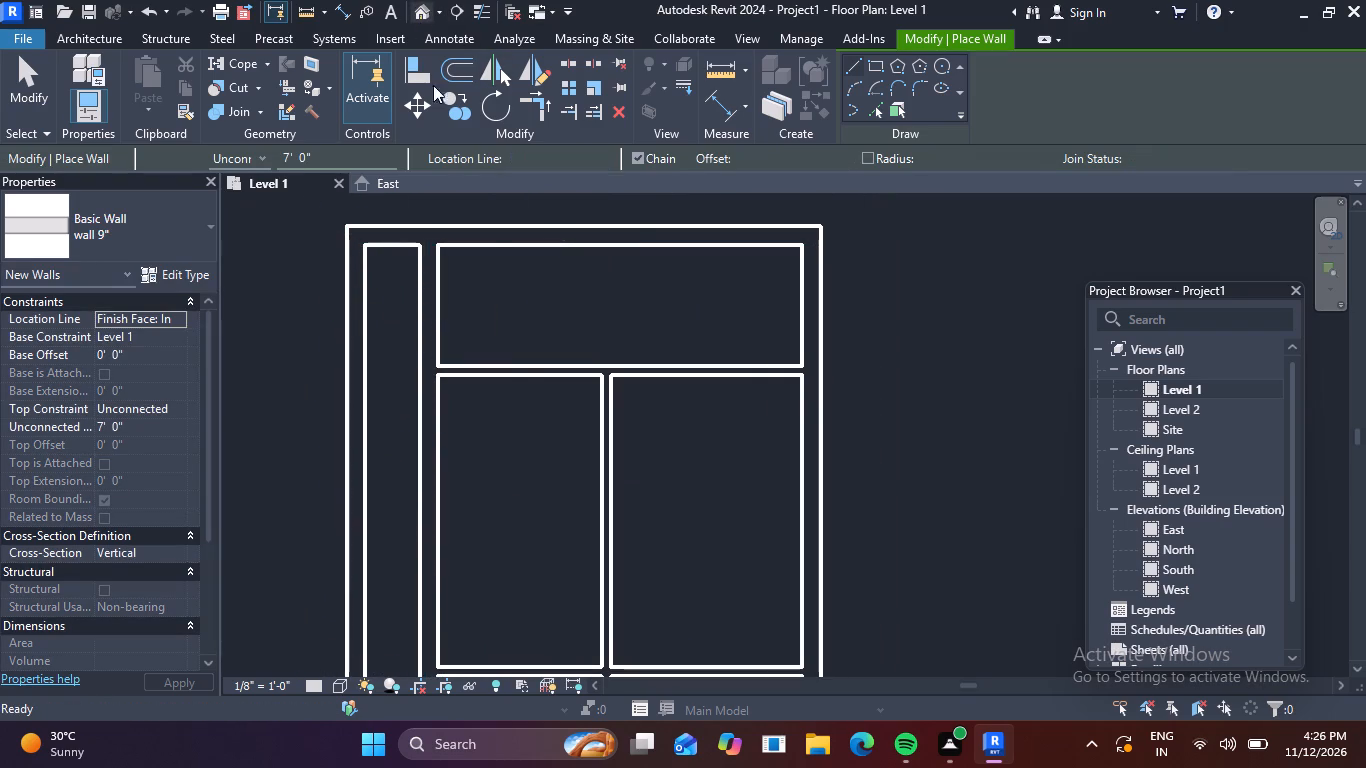
pyautogui.scroll(-4, 648, 340)
pyautogui.scroll(4, 659, 484)
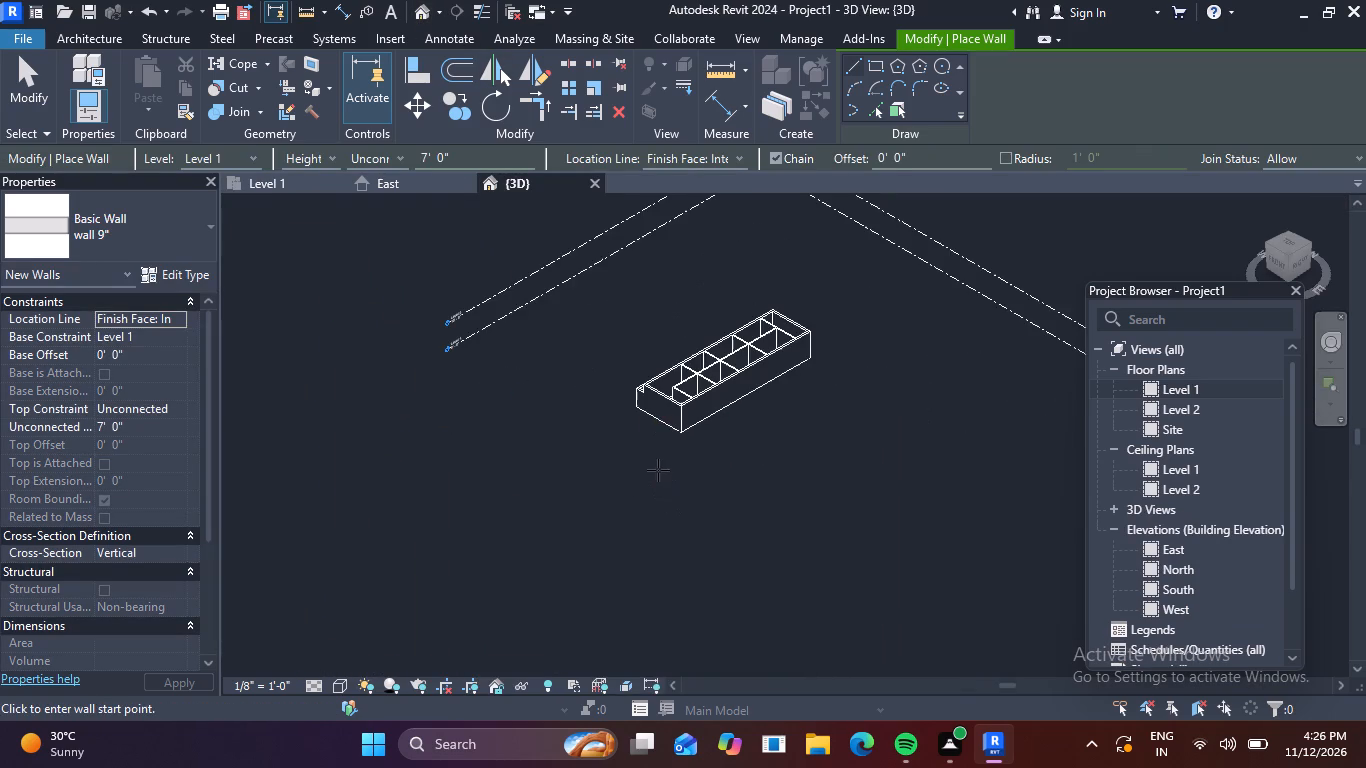
# Examine the building's 3'-wide strip, room partitions and end walls from several angles in 3D.
pyautogui.scroll(5, 642, 436)
pyautogui.scroll(5, 598, 364)
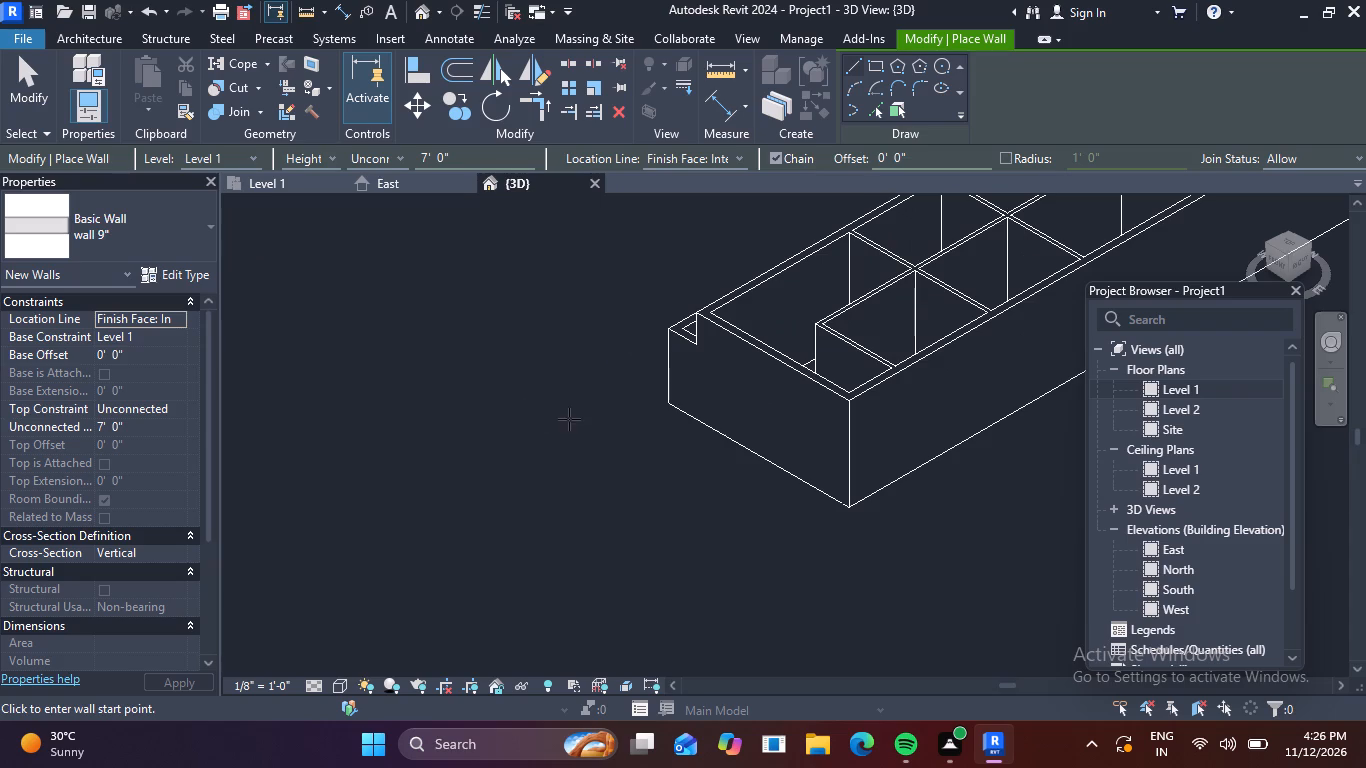
pyautogui.keyDown('shift'); pyautogui.moveTo(462, 429); pyautogui.dragTo(591, 480, button='middle'); pyautogui.keyUp('shift')
pyautogui.moveTo(845, 366); pyautogui.dragTo(508, 439, button='middle')
pyautogui.keyDown('shift'); pyautogui.moveTo(556, 457); pyautogui.dragTo(568, 465, button='middle'); pyautogui.keyUp('shift')
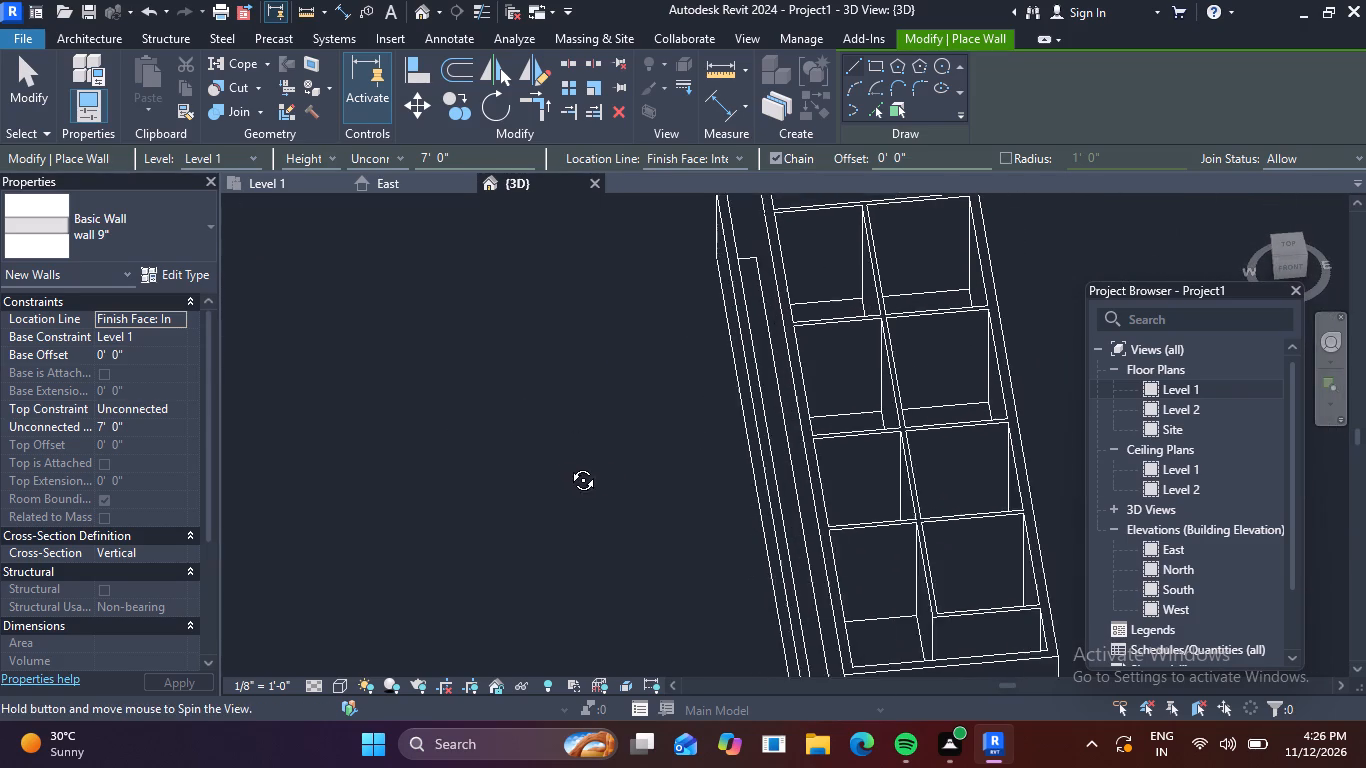
pyautogui.keyDown('shift'); pyautogui.moveTo(568, 465); pyautogui.dragTo(508, 354, button='middle'); pyautogui.keyUp('shift')
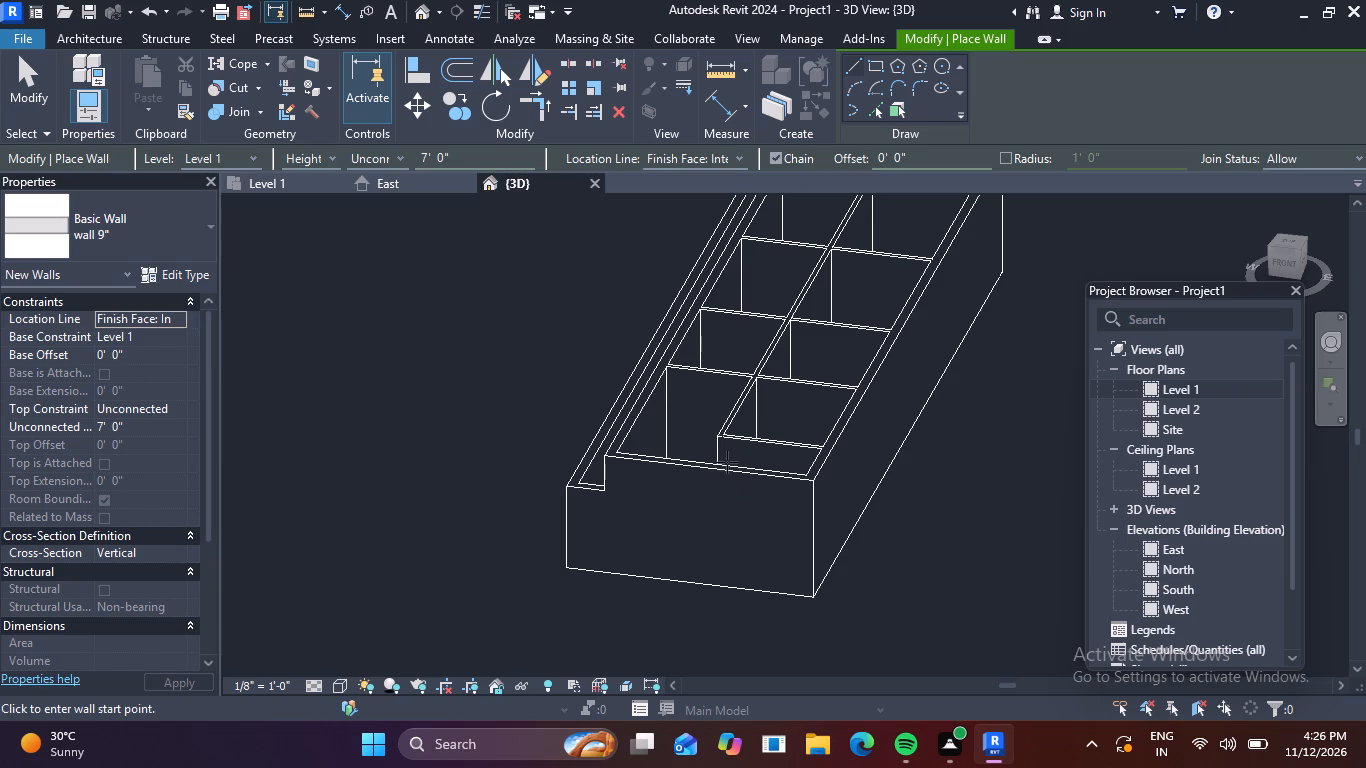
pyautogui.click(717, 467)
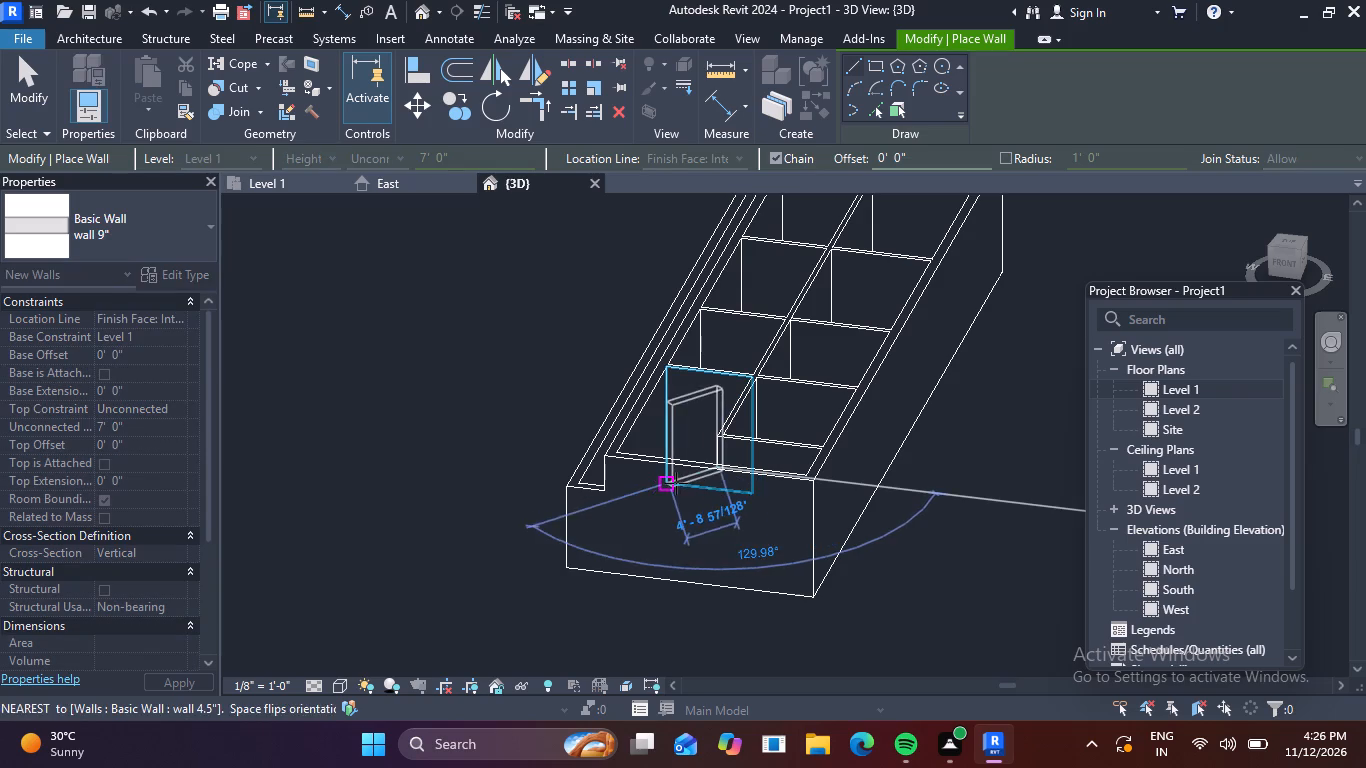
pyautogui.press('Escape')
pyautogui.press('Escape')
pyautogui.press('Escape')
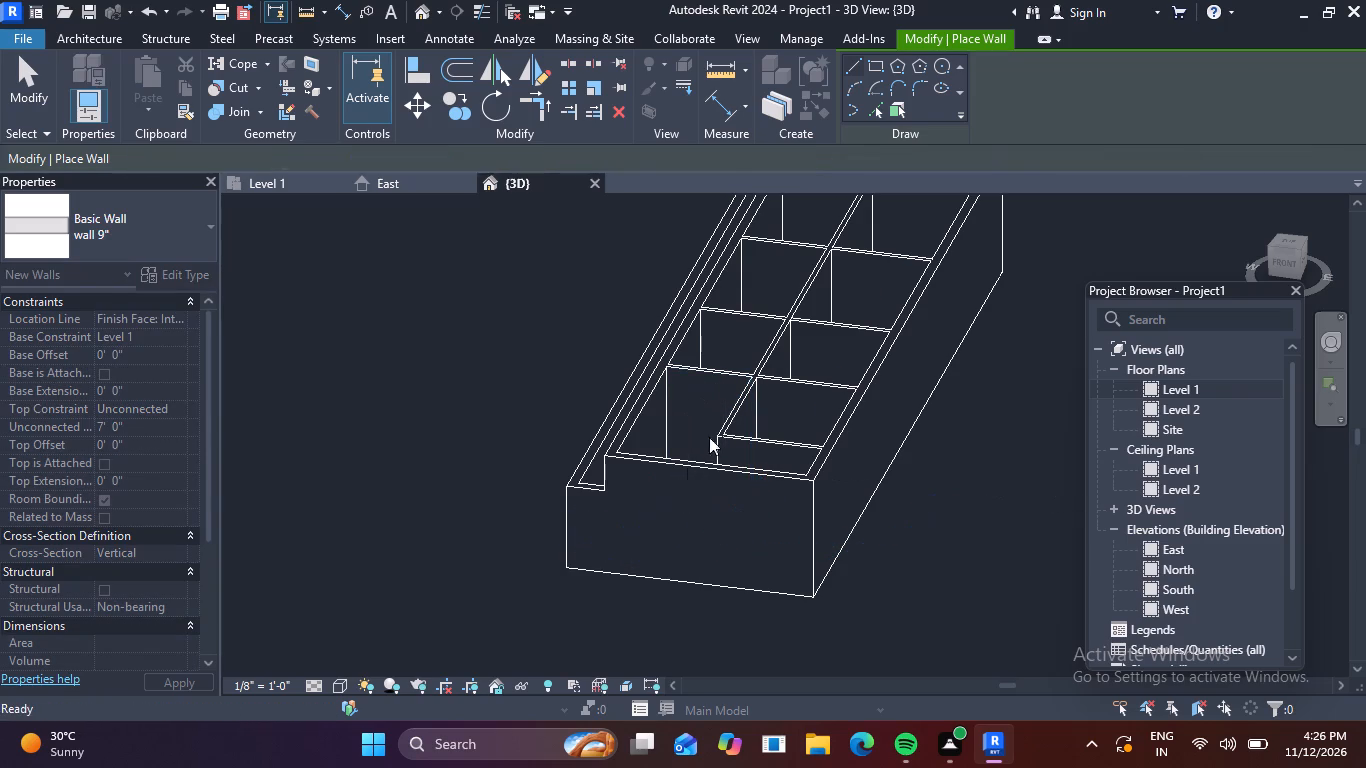
# In the Level 1 floor plan, delete the outer strip's short top wall, long left wall and short bottom wall.
pyautogui.doubleClick(1149, 387)
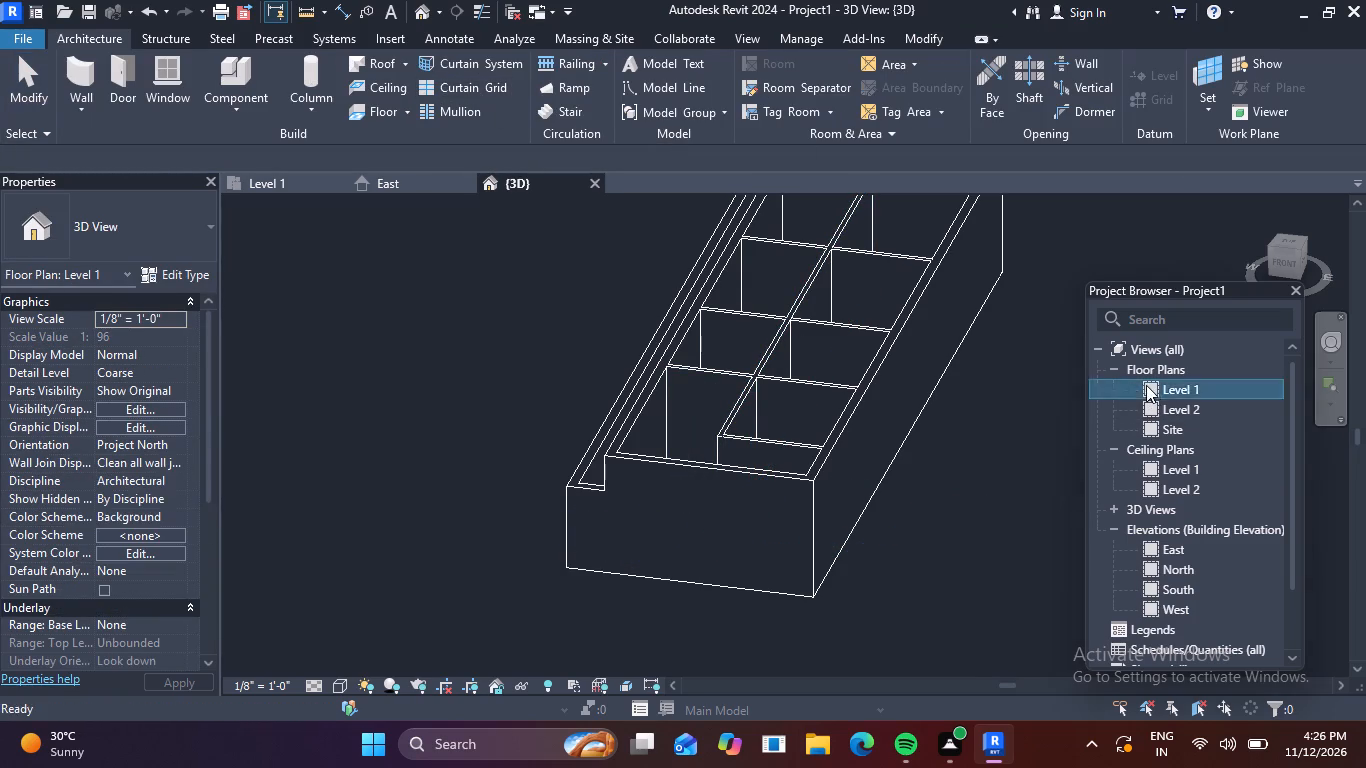
pyautogui.scroll(-2, 578, 365)
pyautogui.click(427, 267)
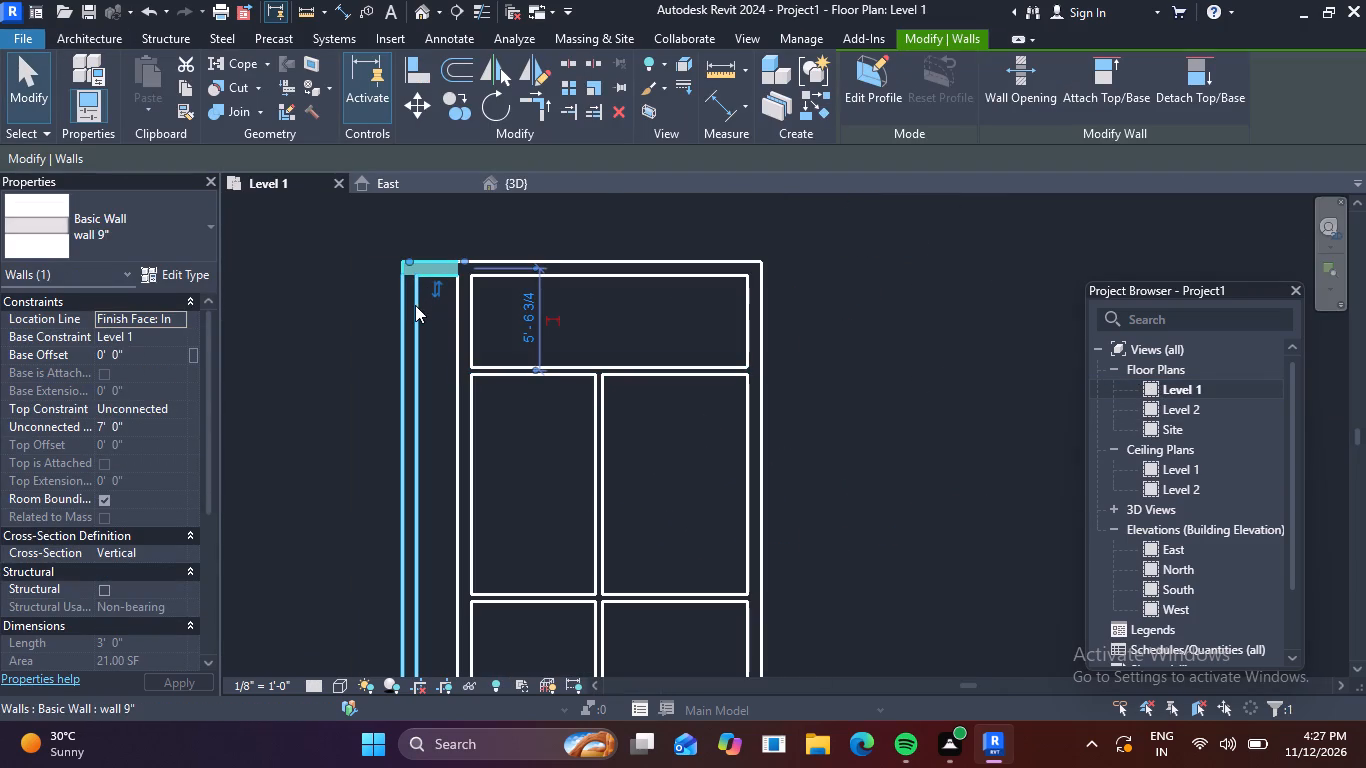
pyautogui.press('Delete')
pyautogui.click(414, 314)
pyautogui.press('Delete')
pyautogui.scroll(-6, 426, 335)
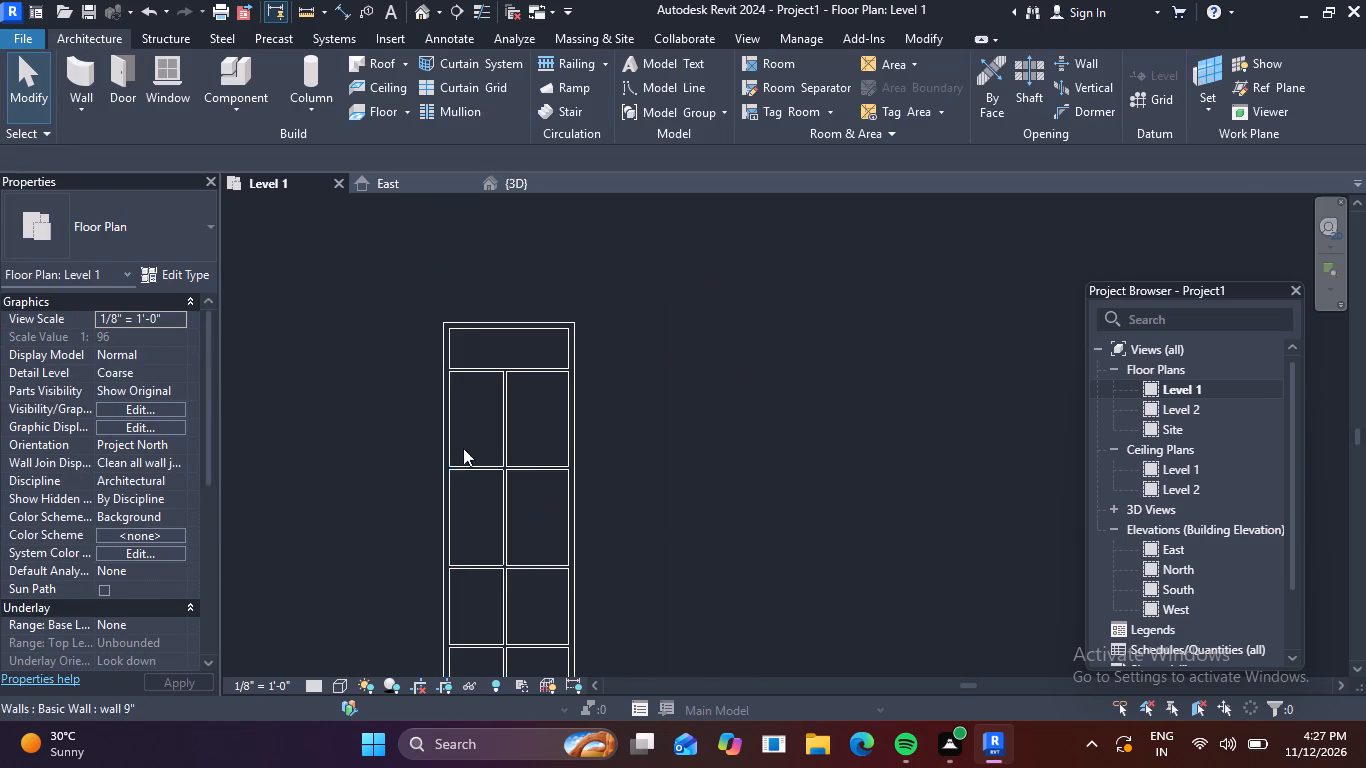
pyautogui.moveTo(462, 470); pyautogui.dragTo(499, 255, button='middle')
pyautogui.click(462, 559)
pyautogui.press('Delete')
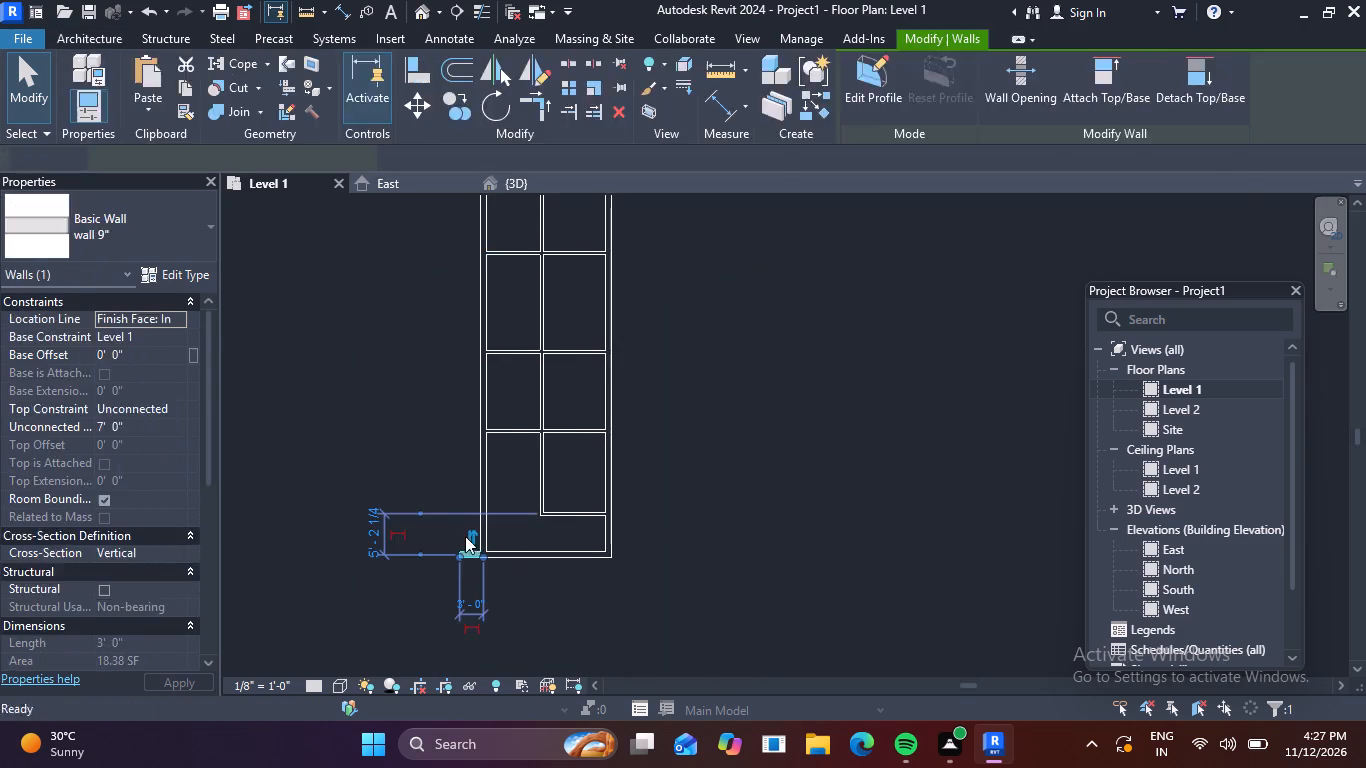
# Delete the building's bottom exterior 9" wall.
pyautogui.moveTo(519, 504); pyautogui.dragTo(546, 595, button='middle')
pyautogui.scroll(-1, 524, 514)
pyautogui.scroll(4, 535, 260)
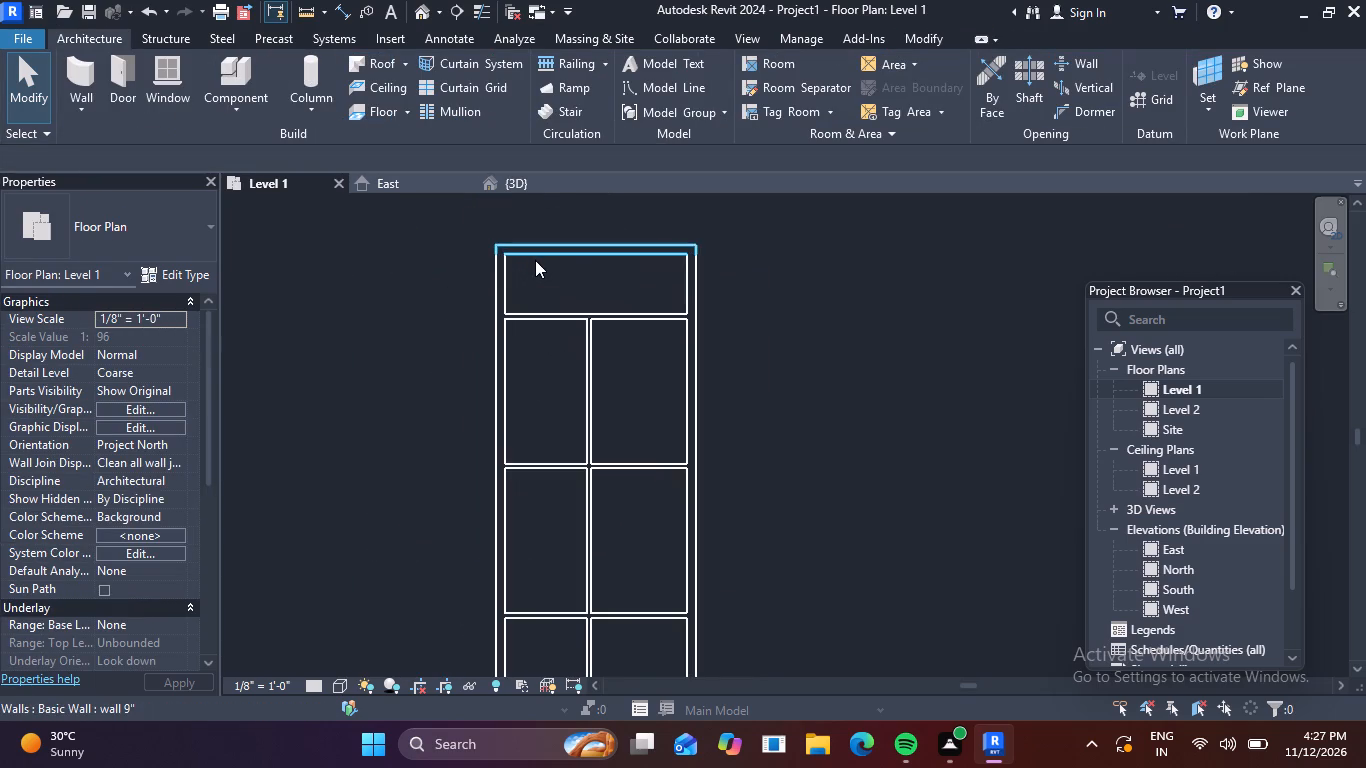
pyautogui.scroll(-3, 535, 260)
pyautogui.moveTo(616, 473); pyautogui.dragTo(596, 284, button='middle')
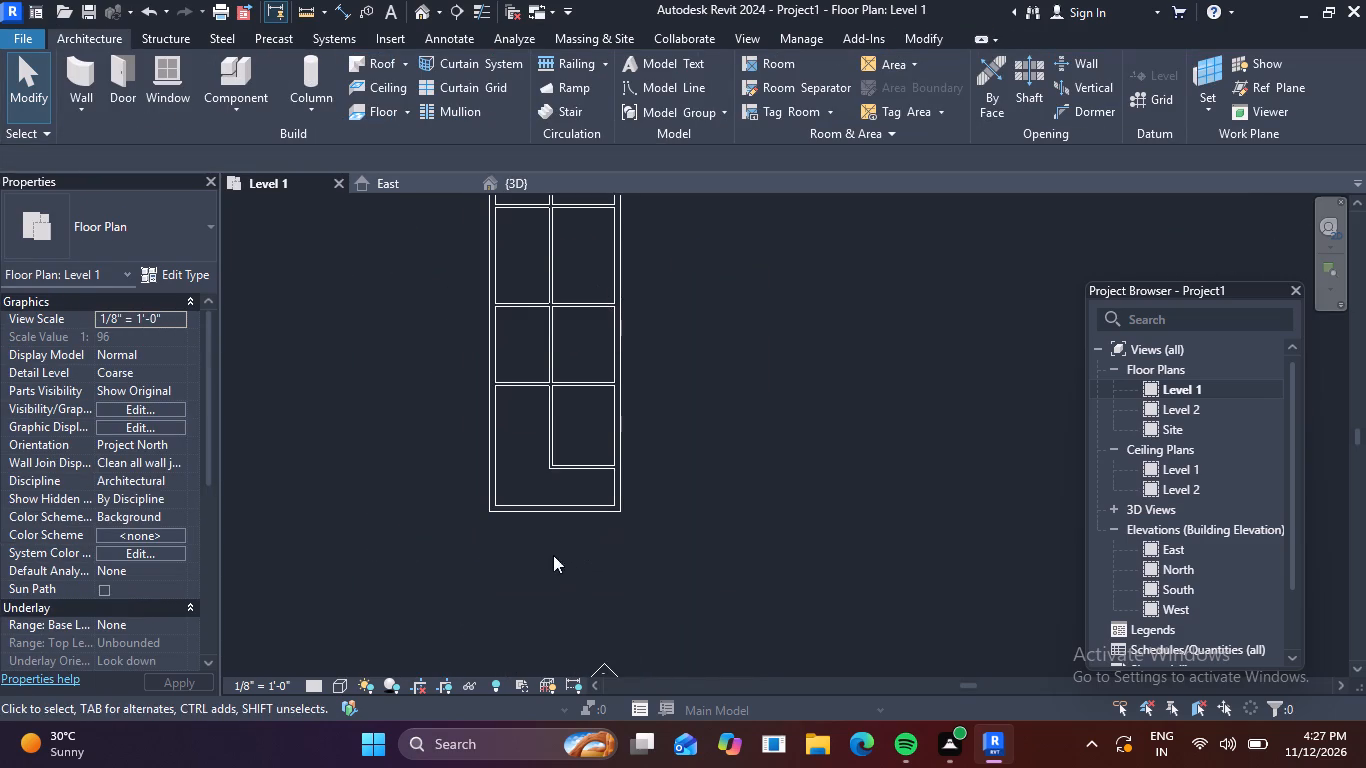
pyautogui.scroll(3, 547, 546)
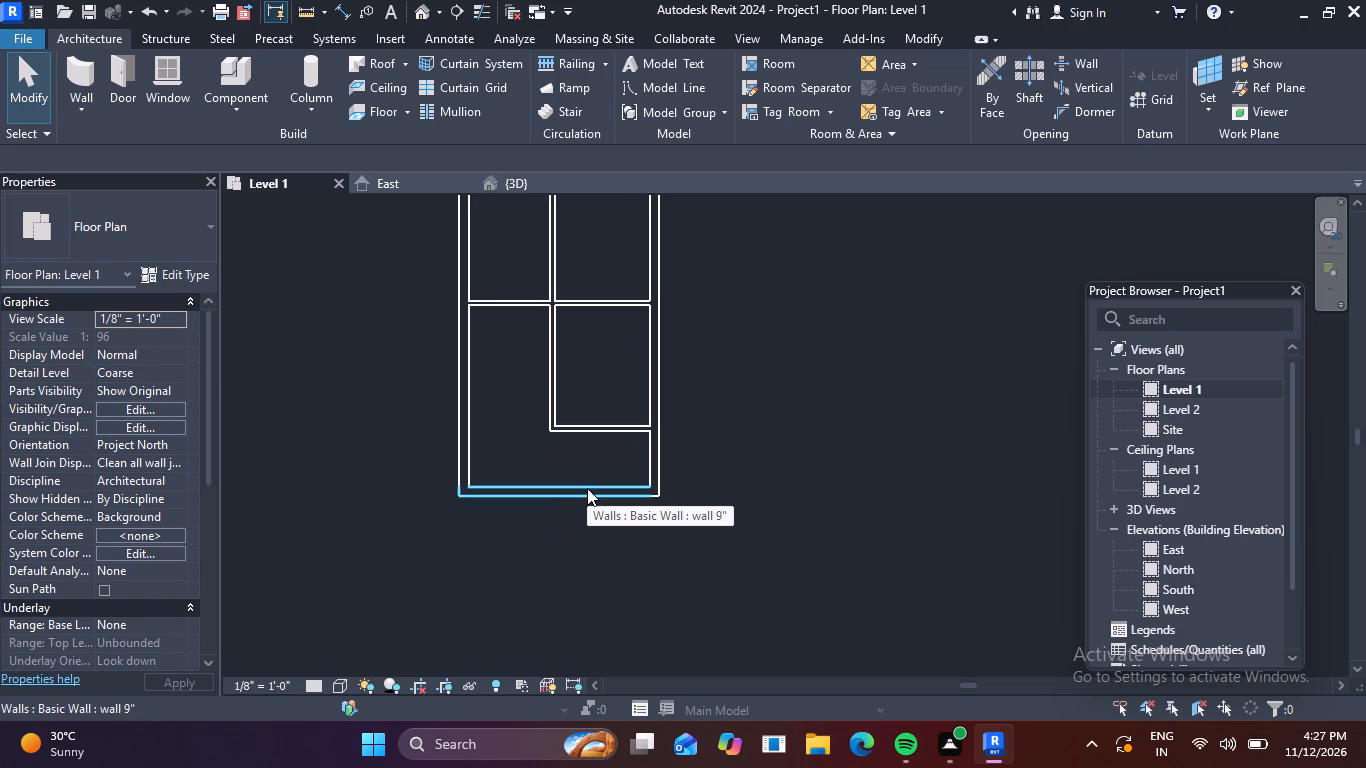
pyautogui.click(587, 488)
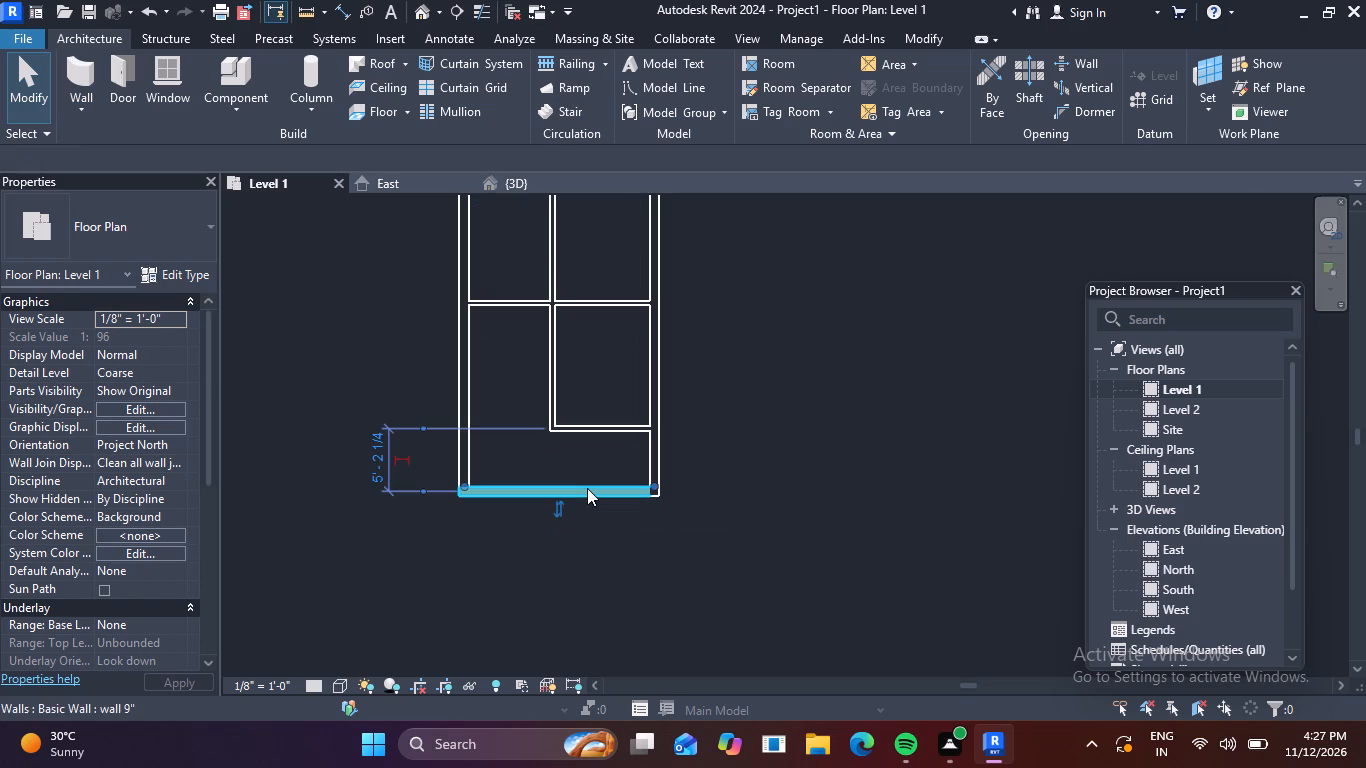
pyautogui.press('Delete')
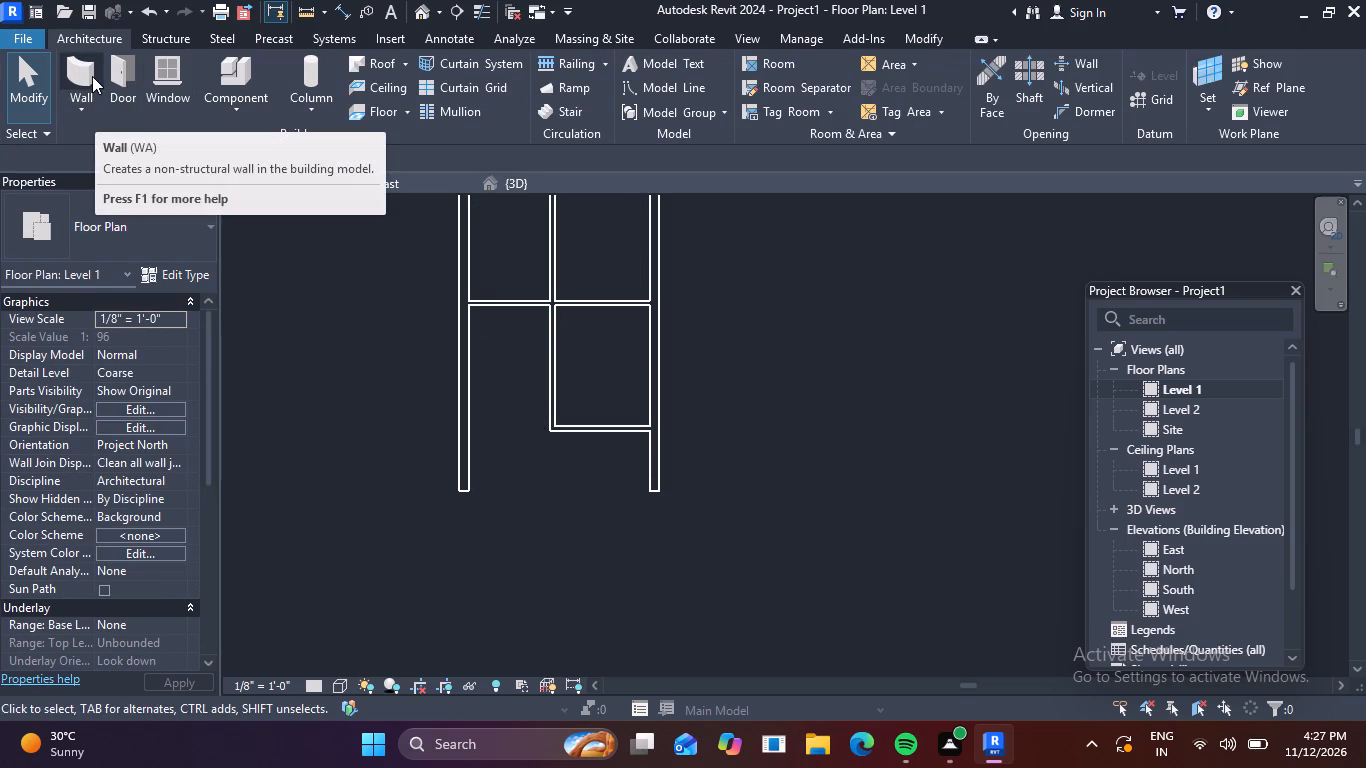
# Create a 4.5" wall similar to the central partition, extending it about 5' down from its lower end in line with the outer walls' ends.
pyautogui.click(561, 409)
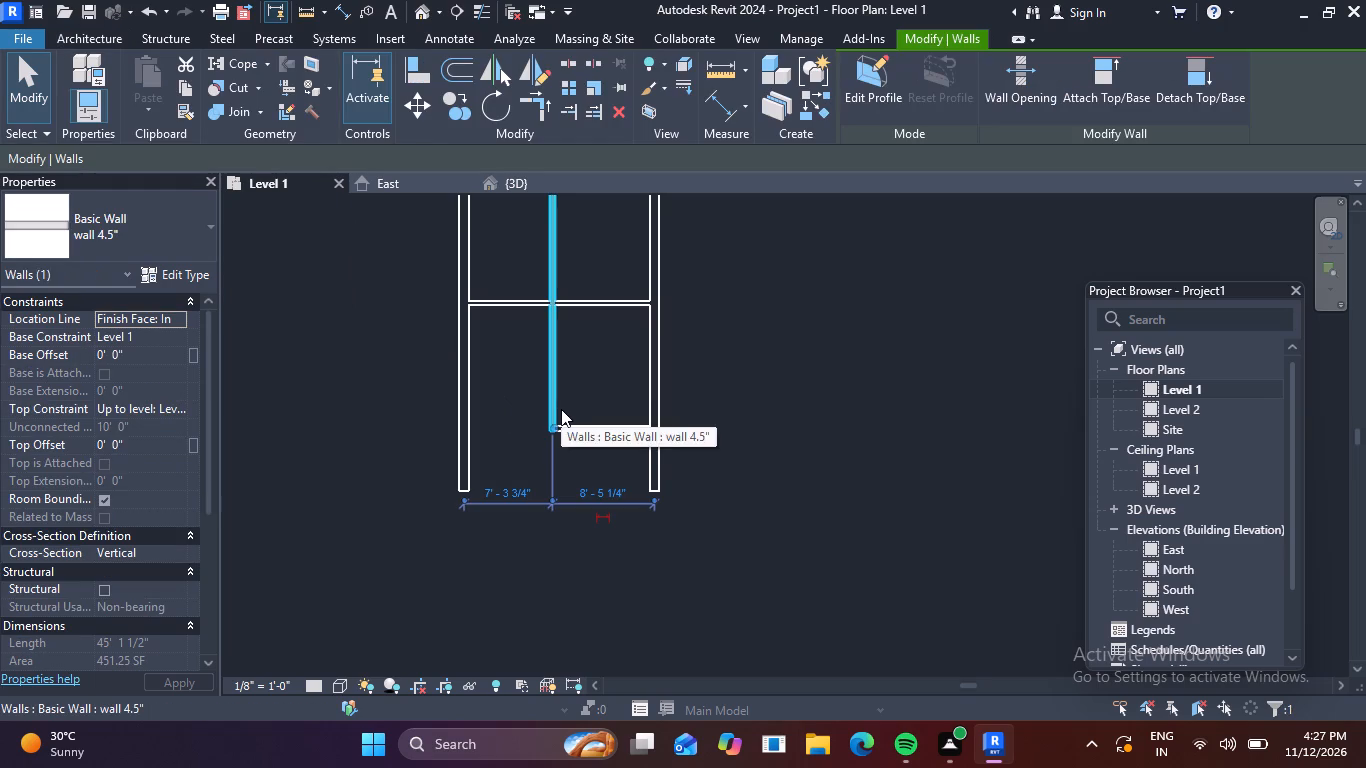
pyautogui.write('cs')
pyautogui.scroll(4, 547, 444)
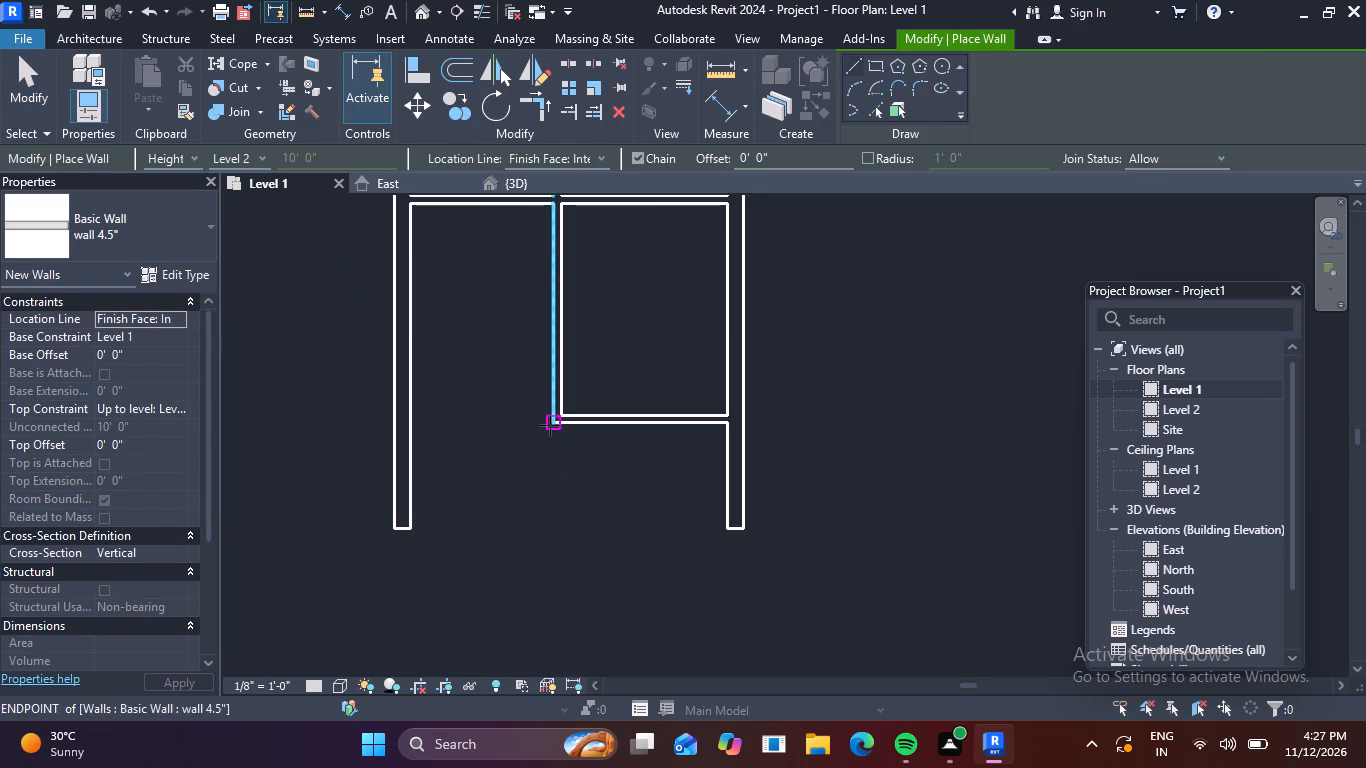
pyautogui.click(550, 425)
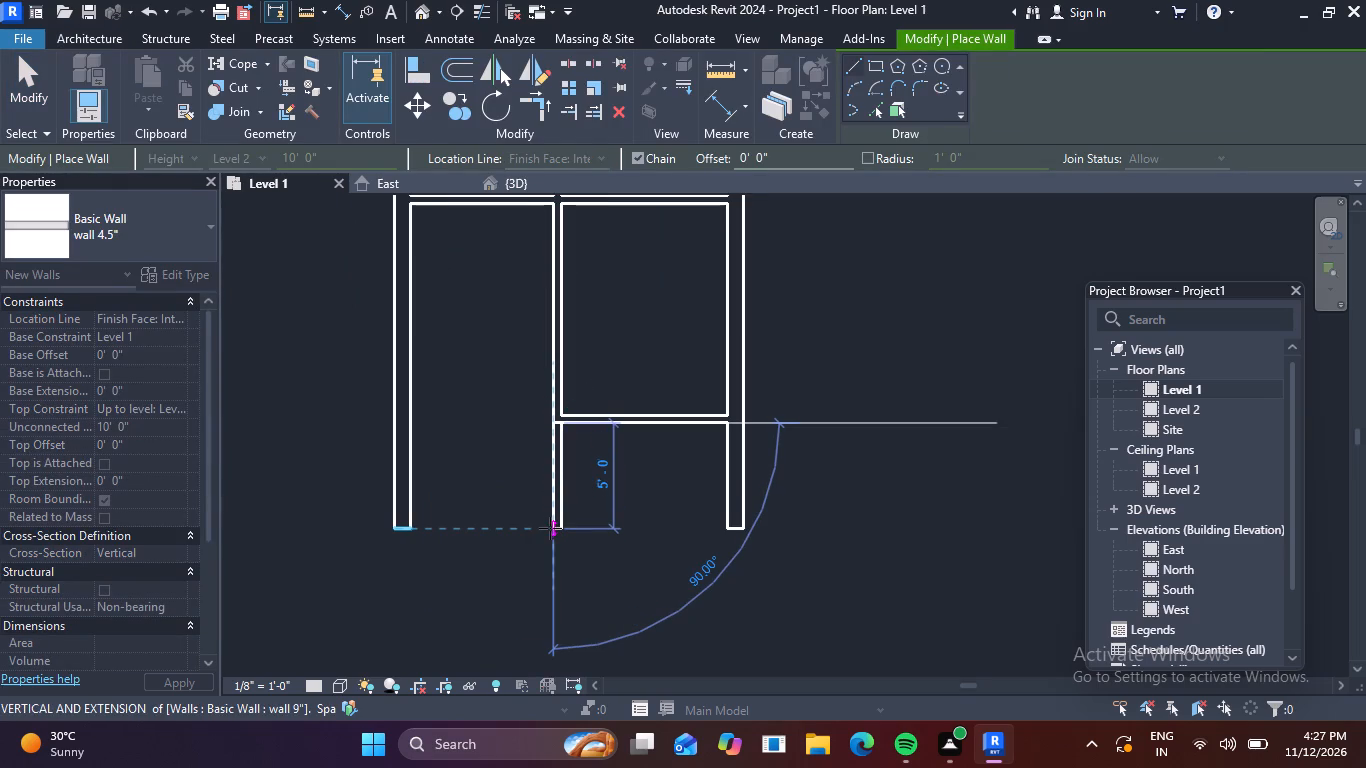
pyautogui.click(550, 528)
pyautogui.press('Escape')
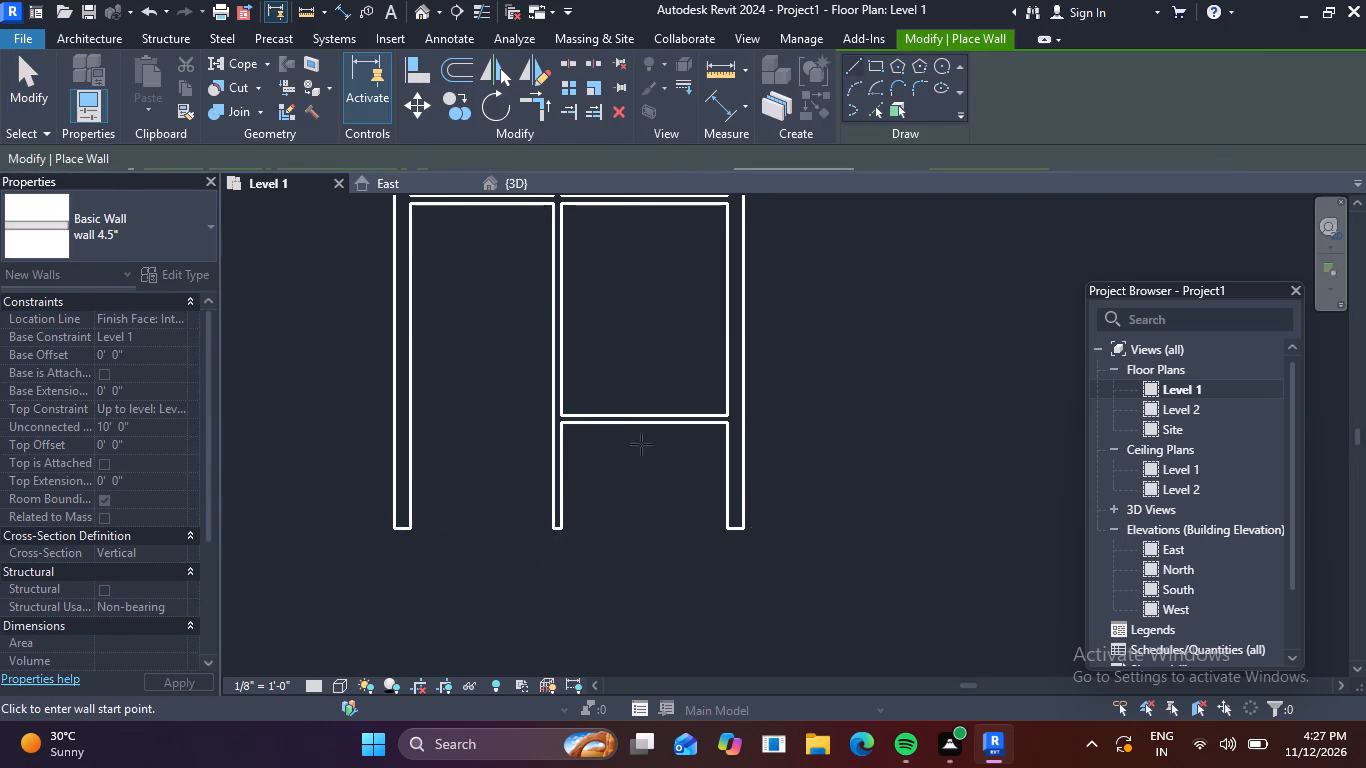
pyautogui.scroll(-3, 620, 477)
pyautogui.press('Escape')
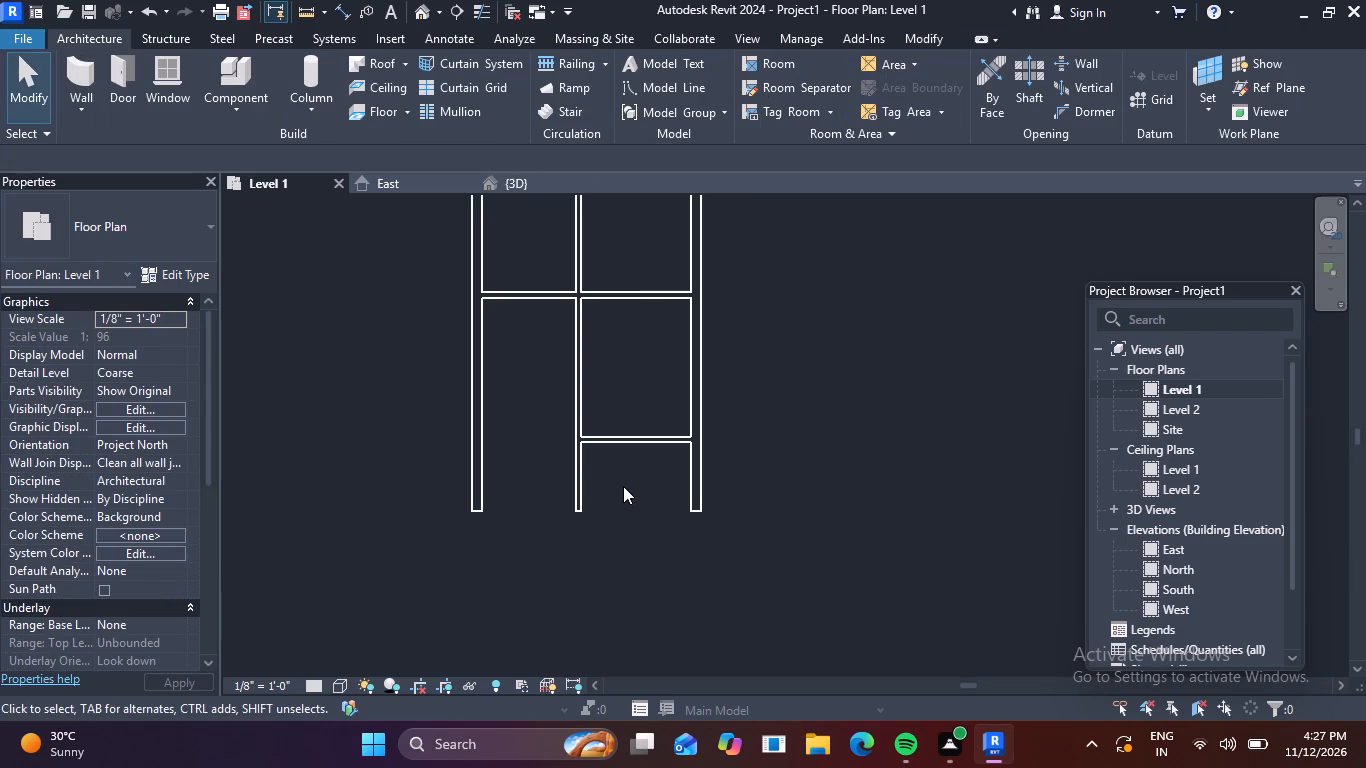
# Place a Single-Flush 36" x 84" door in the lowest left cross wall, centred 2'-0" from the central partition and swinging upward.
pyautogui.scroll(-3, 623, 486)
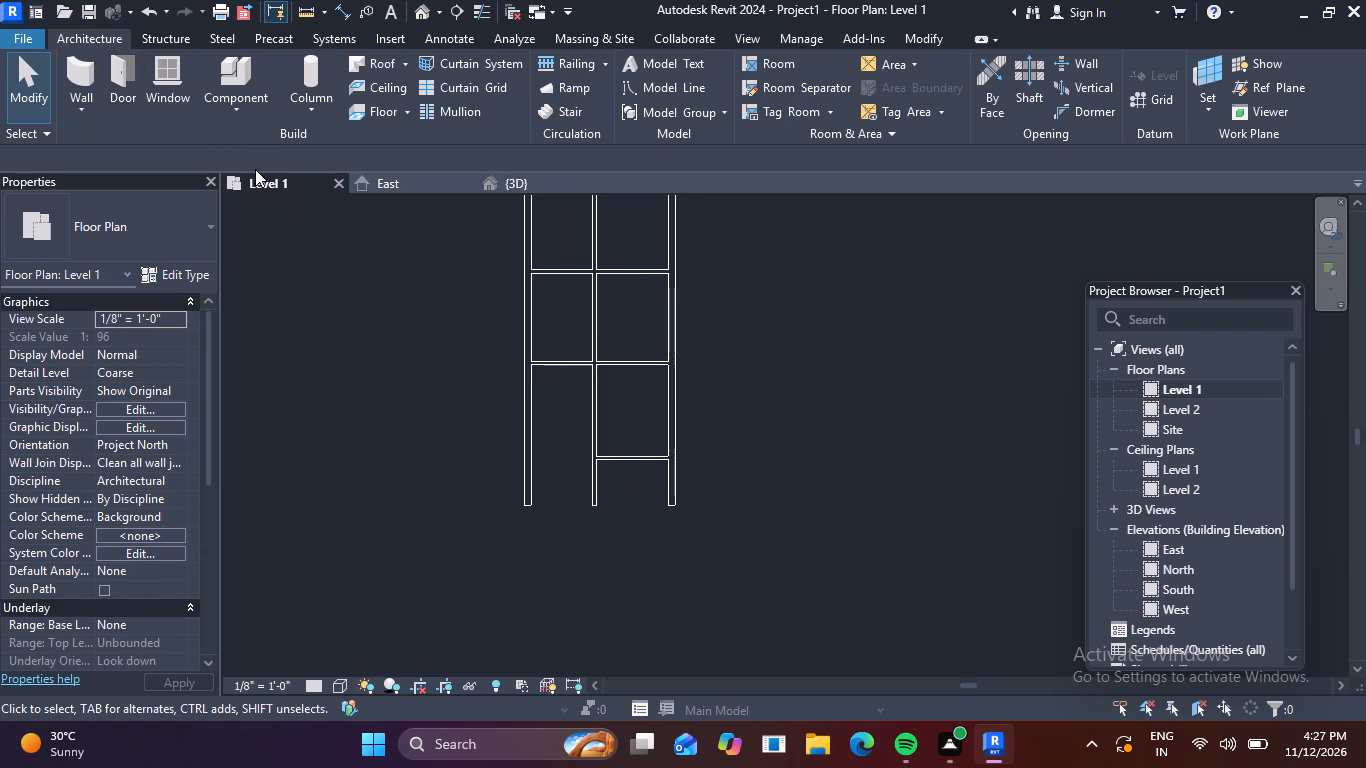
pyautogui.click(125, 85)
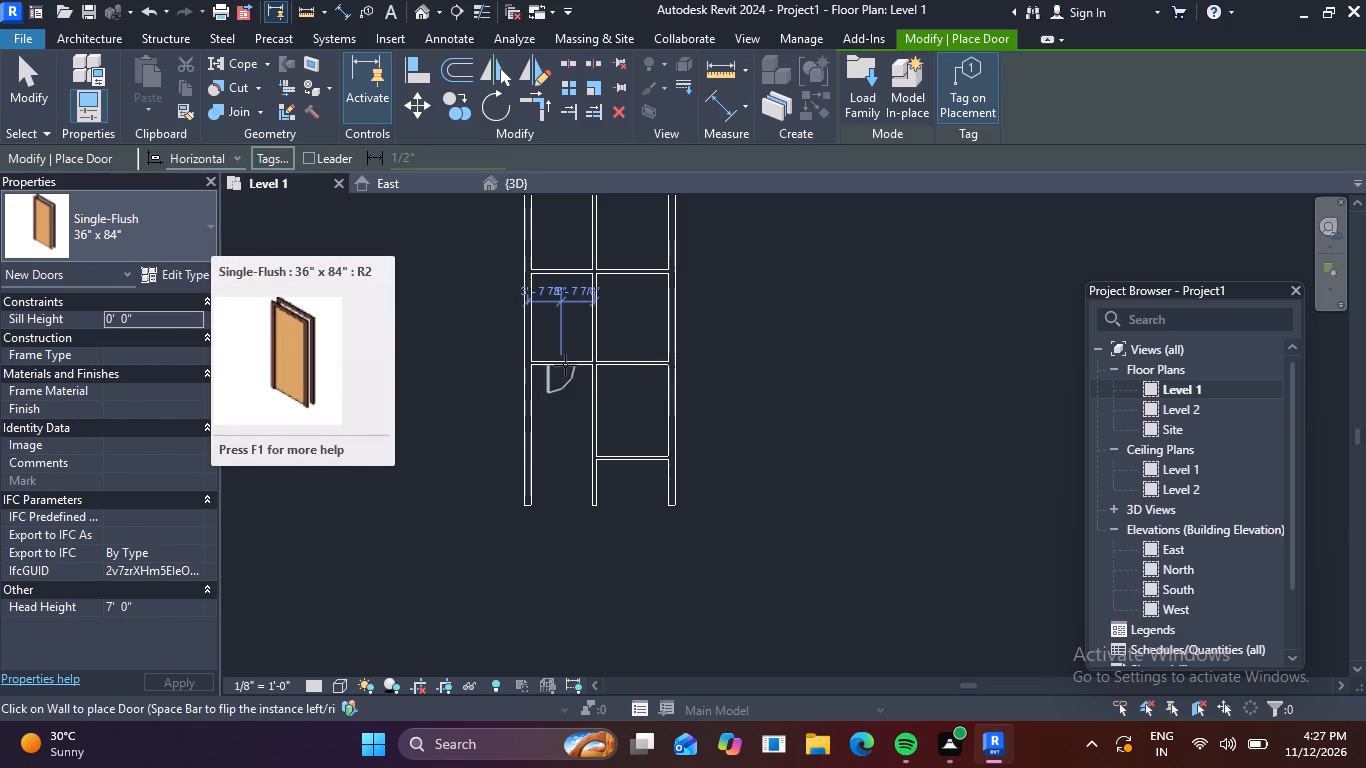
pyautogui.scroll(2, 565, 365)
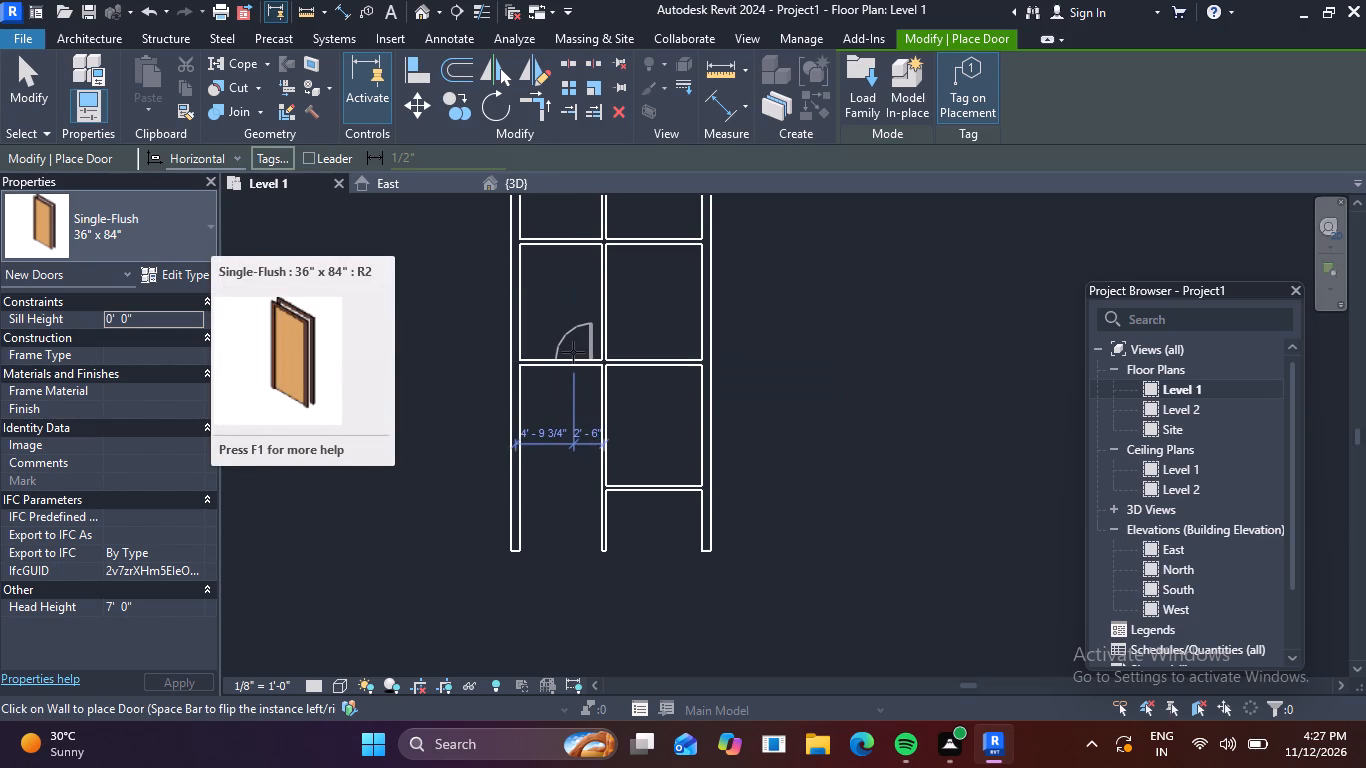
pyautogui.press('space')
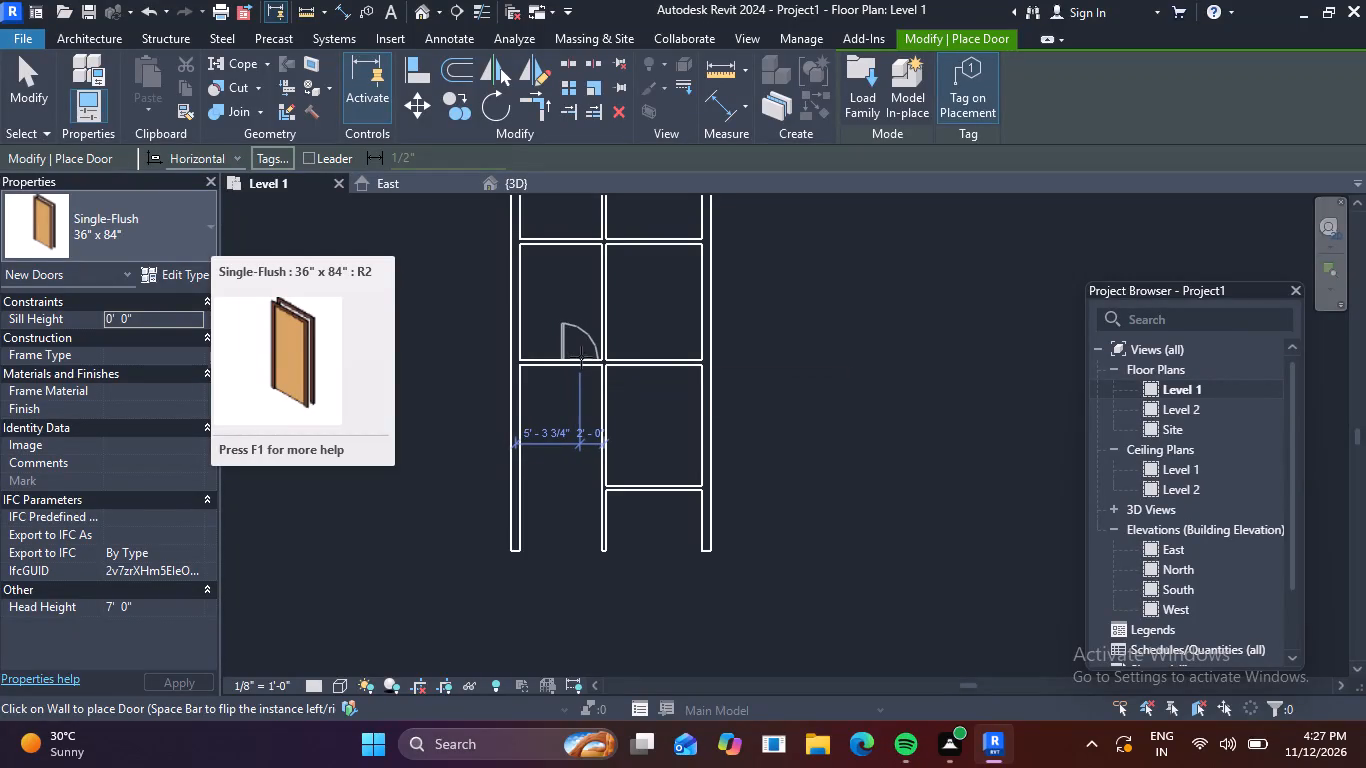
pyautogui.scroll(4, 581, 358)
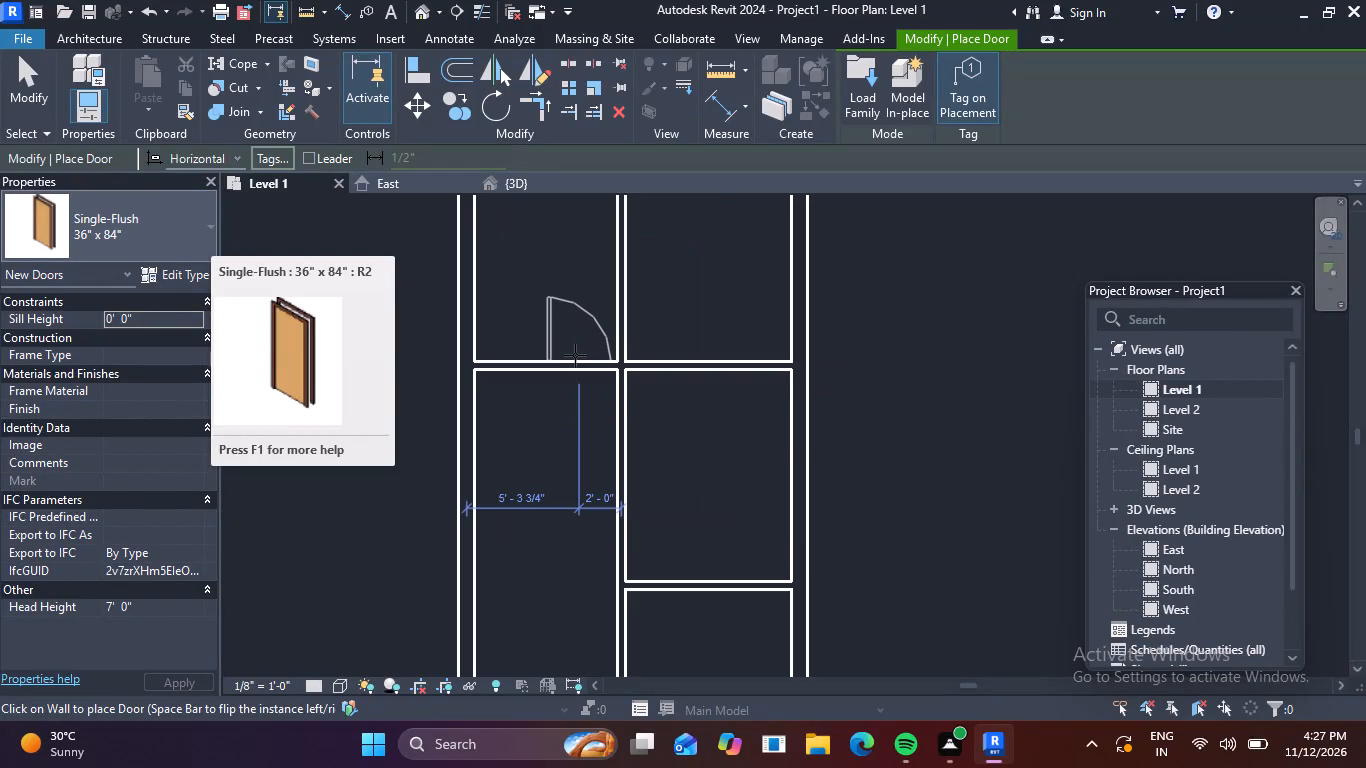
pyautogui.click(575, 355)
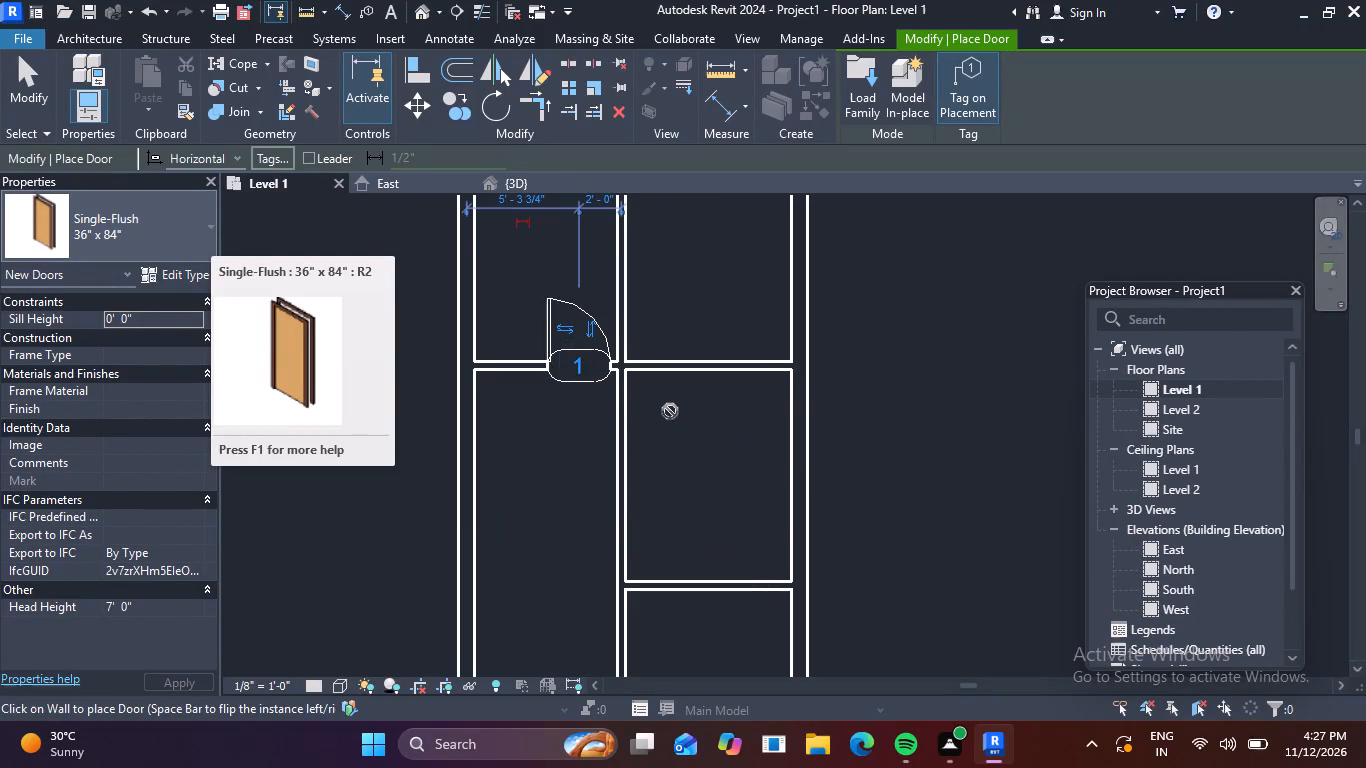
# Place a second Single-Flush 36" x 84" door in the adjoining right cross wall, centred 2'-0" from the central partition and swinging upward.
pyautogui.scroll(-3, 674, 411)
pyautogui.moveTo(693, 454); pyautogui.dragTo(655, 390, button='middle')
pyautogui.moveTo(655, 375); pyautogui.dragTo(668, 435, button='middle')
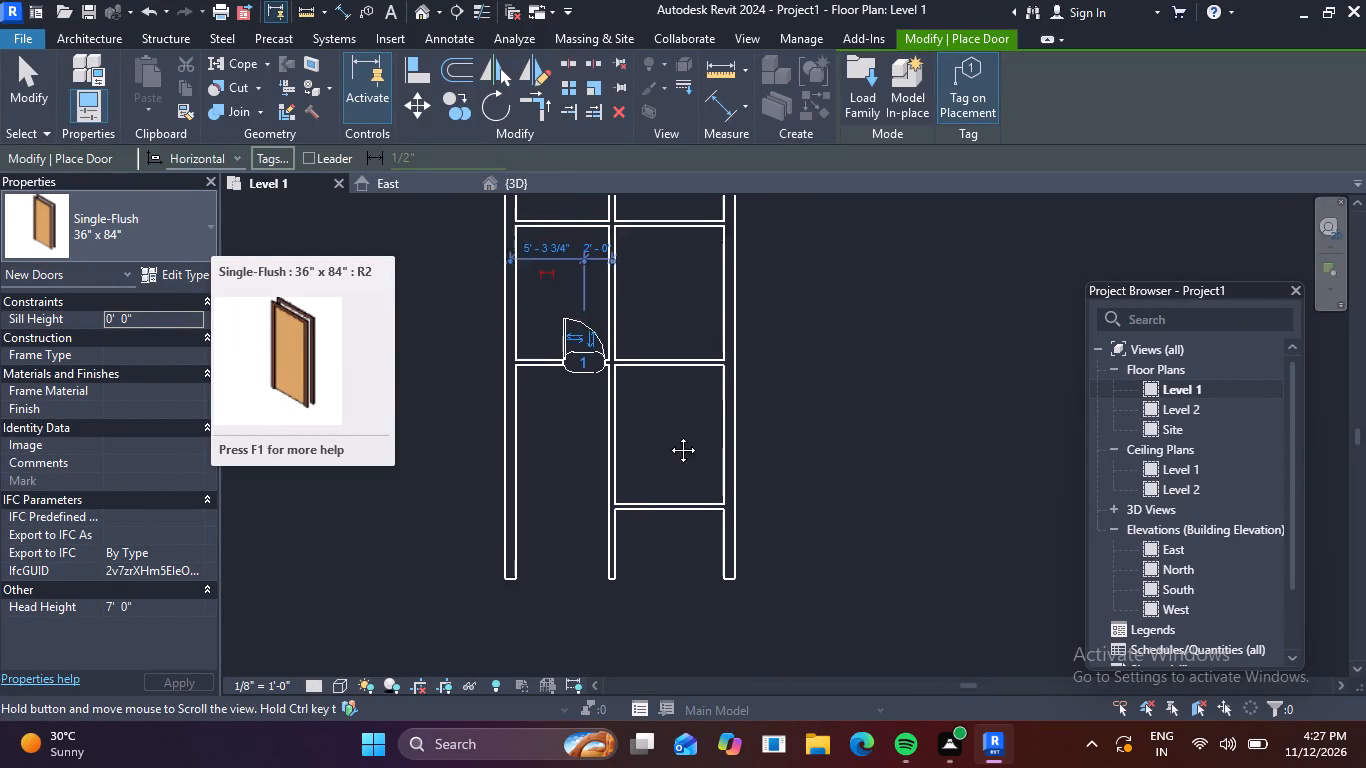
pyautogui.moveTo(668, 435); pyautogui.dragTo(669, 490, button='middle')
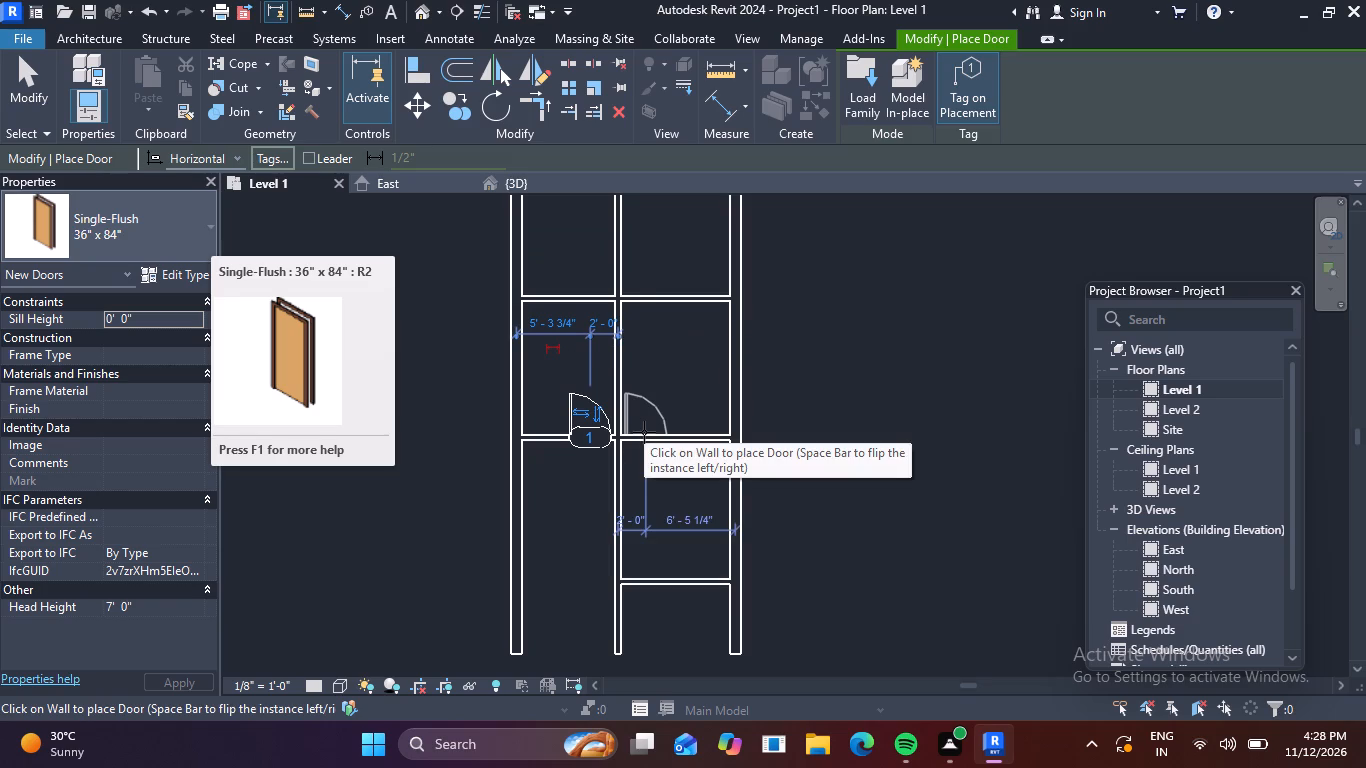
pyautogui.click(644, 432)
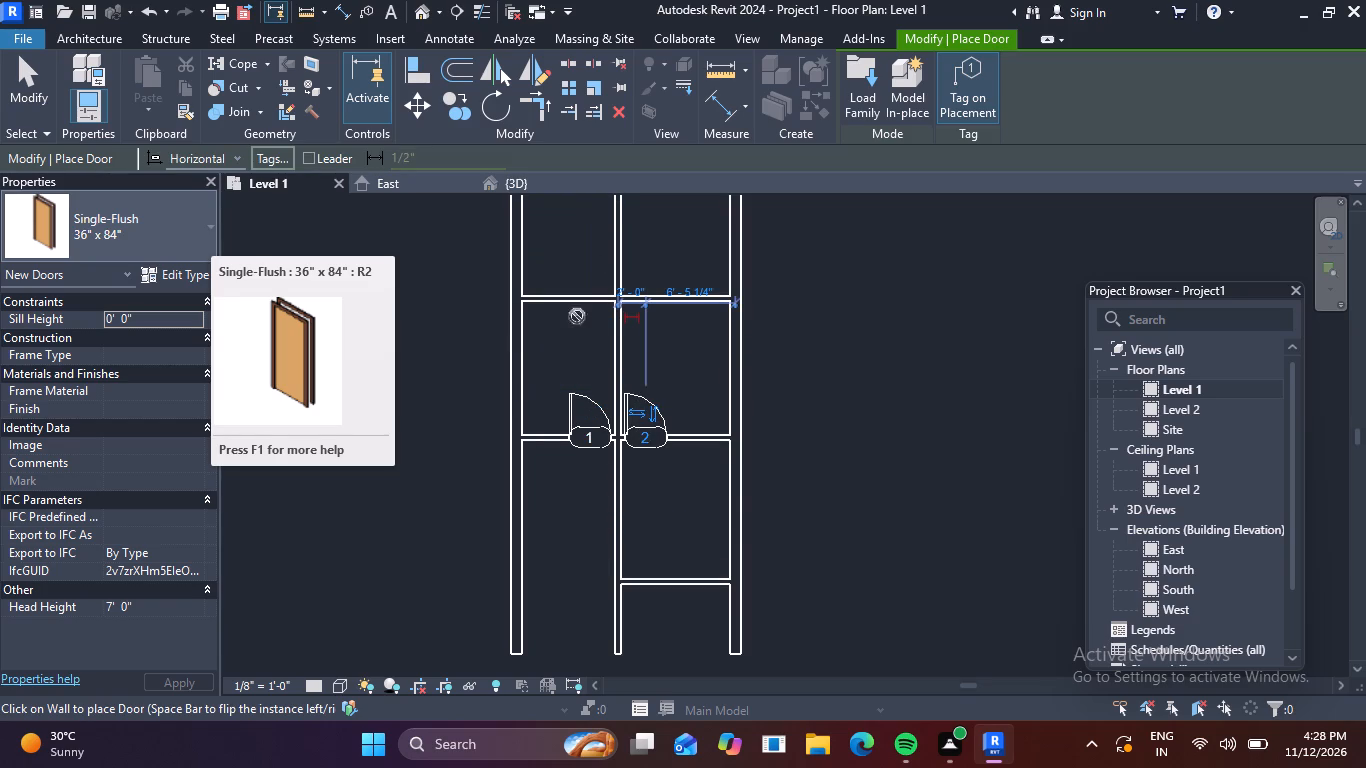
pyautogui.scroll(6, 591, 344)
pyautogui.moveTo(599, 340); pyautogui.dragTo(629, 413, button='middle')
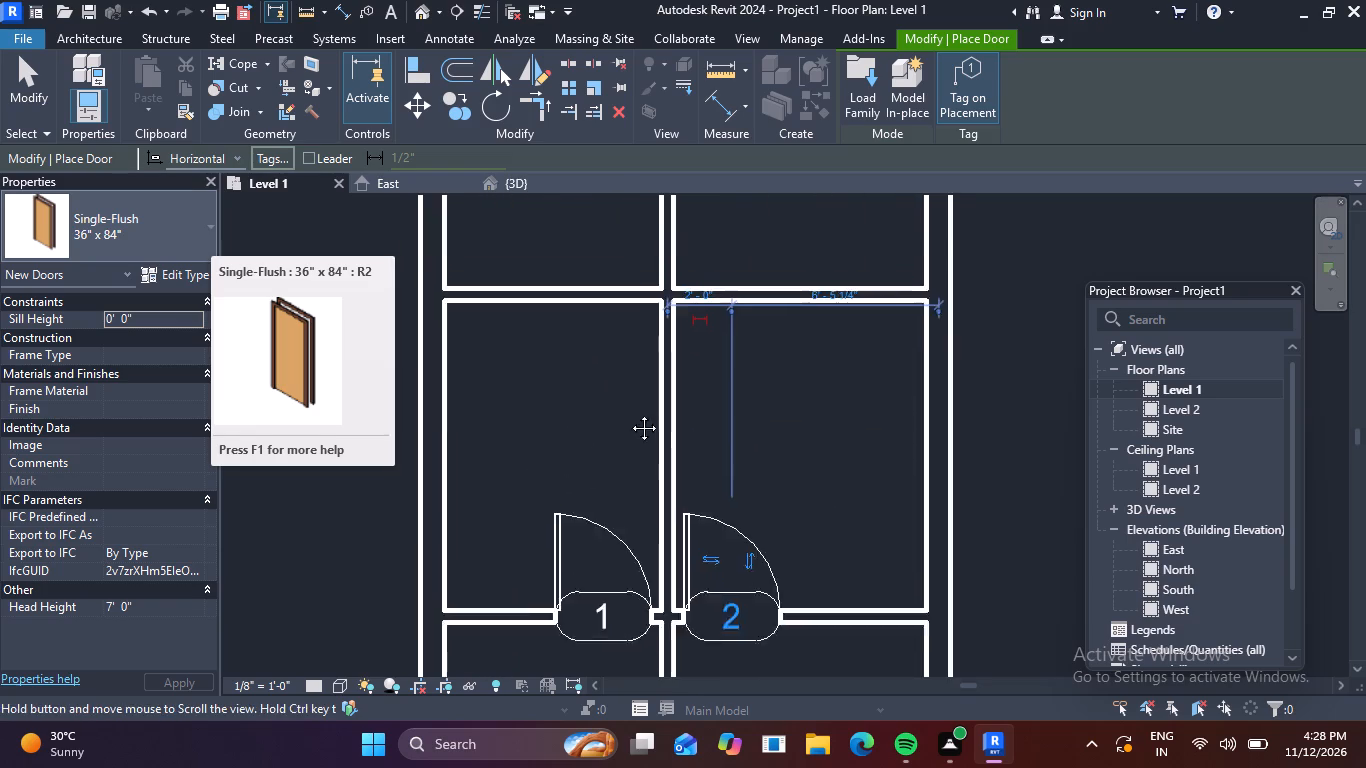
pyautogui.moveTo(629, 413); pyautogui.dragTo(641, 470, button='middle')
pyautogui.press('Escape')
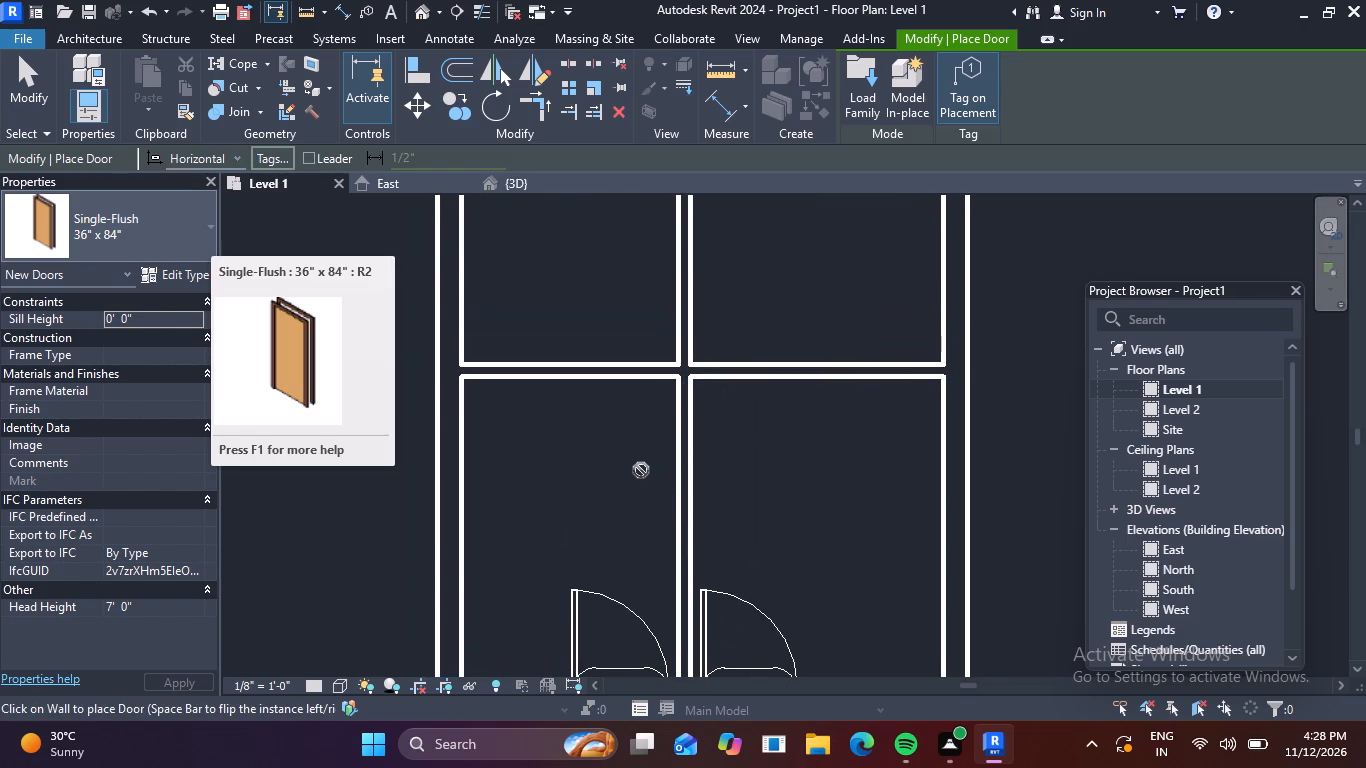
pyautogui.press('Escape')
pyautogui.press('Escape')
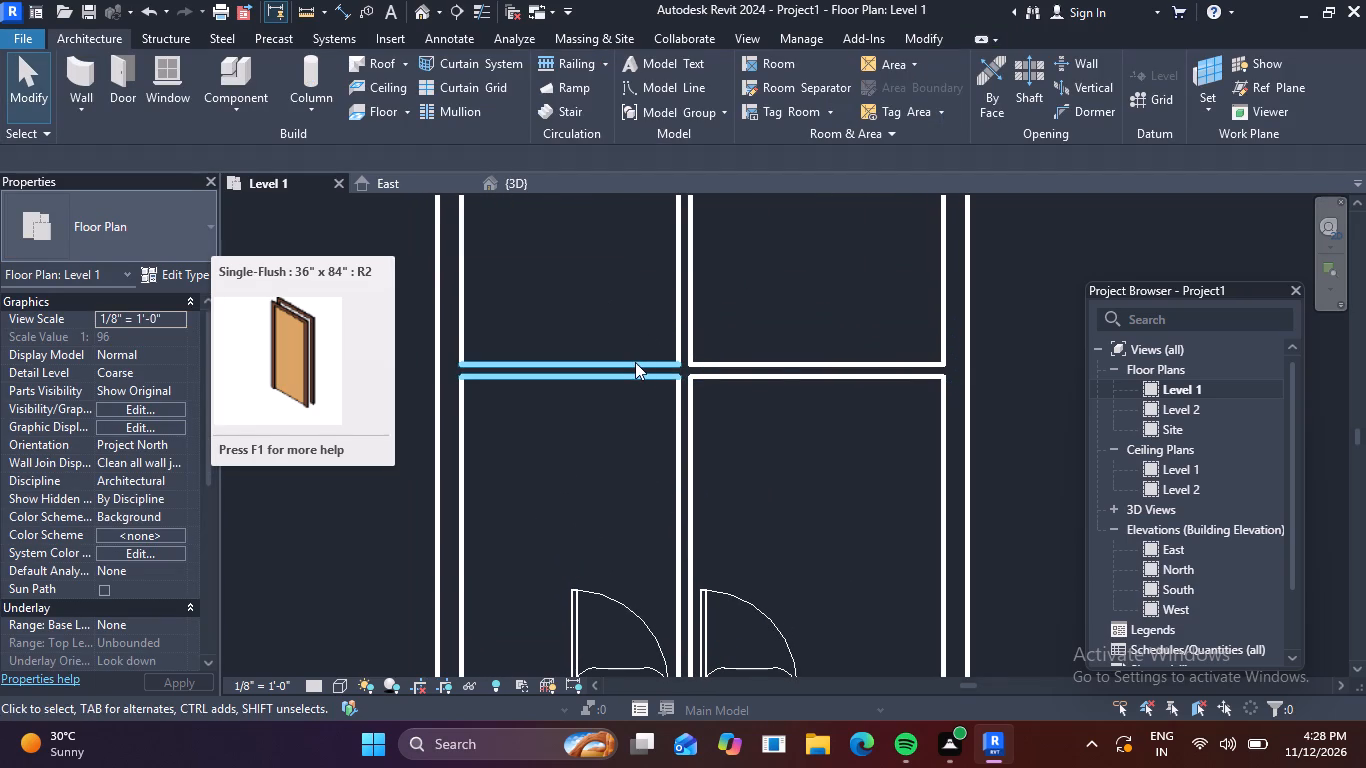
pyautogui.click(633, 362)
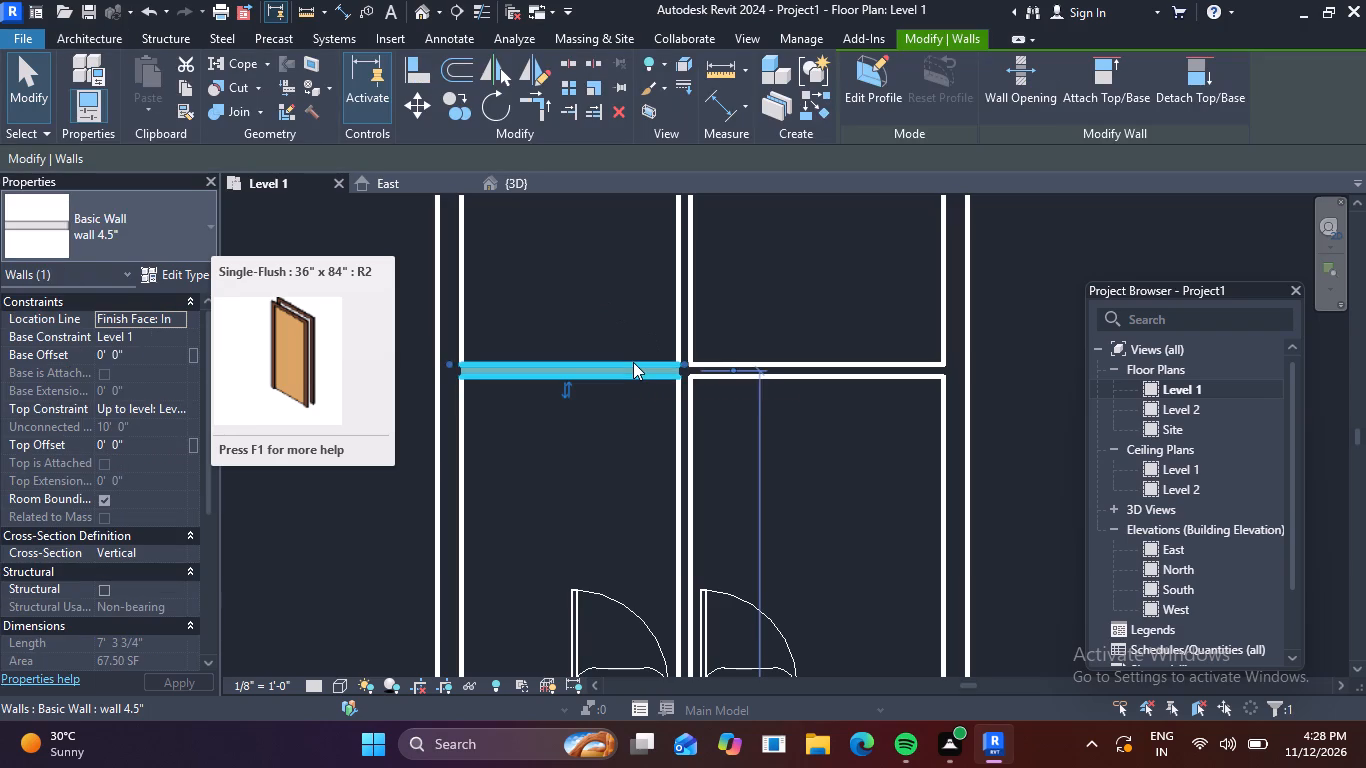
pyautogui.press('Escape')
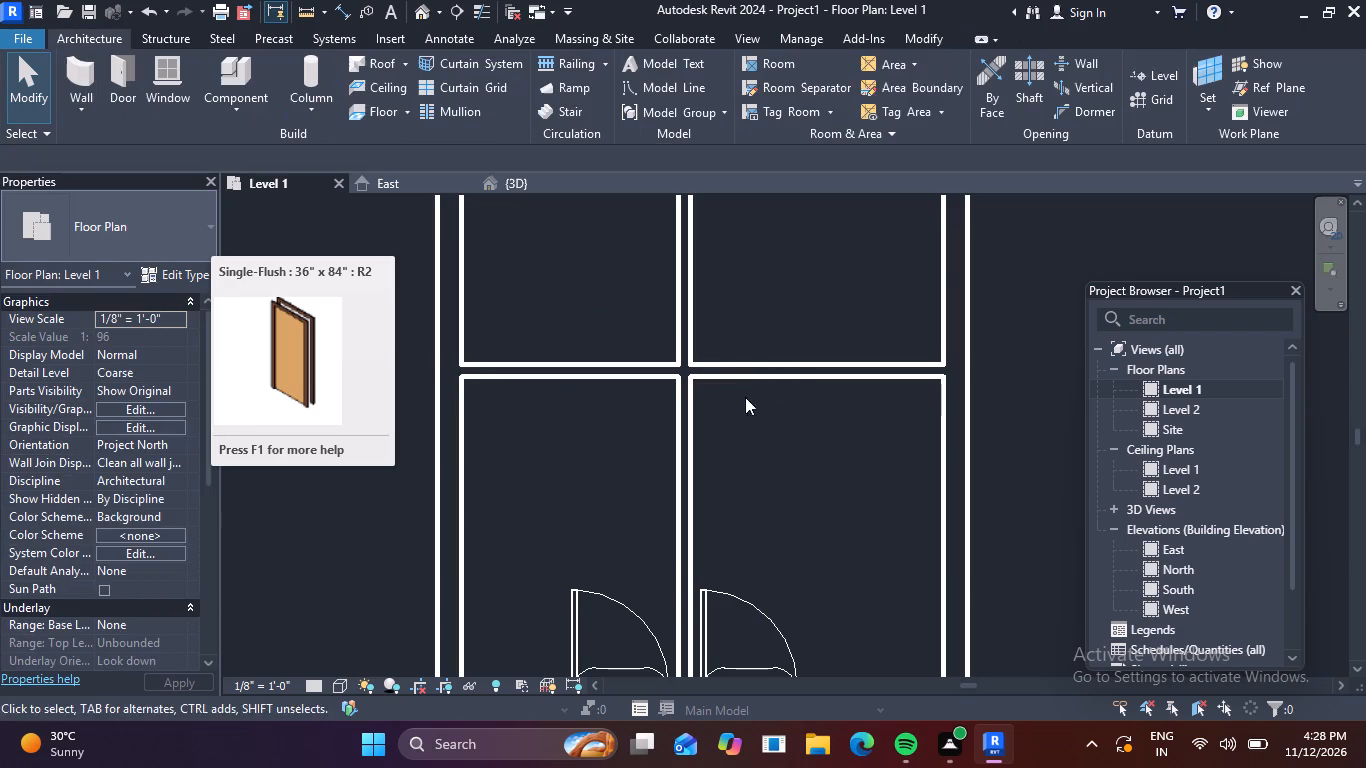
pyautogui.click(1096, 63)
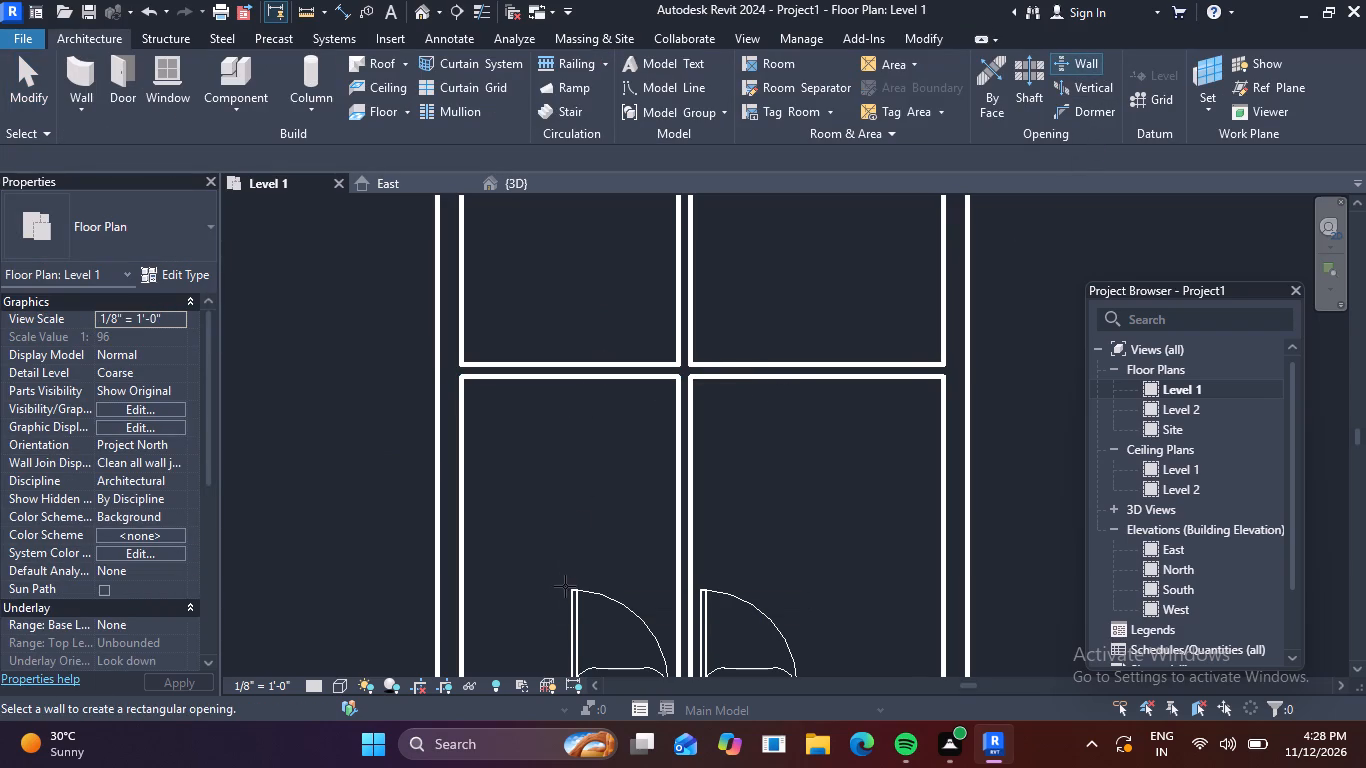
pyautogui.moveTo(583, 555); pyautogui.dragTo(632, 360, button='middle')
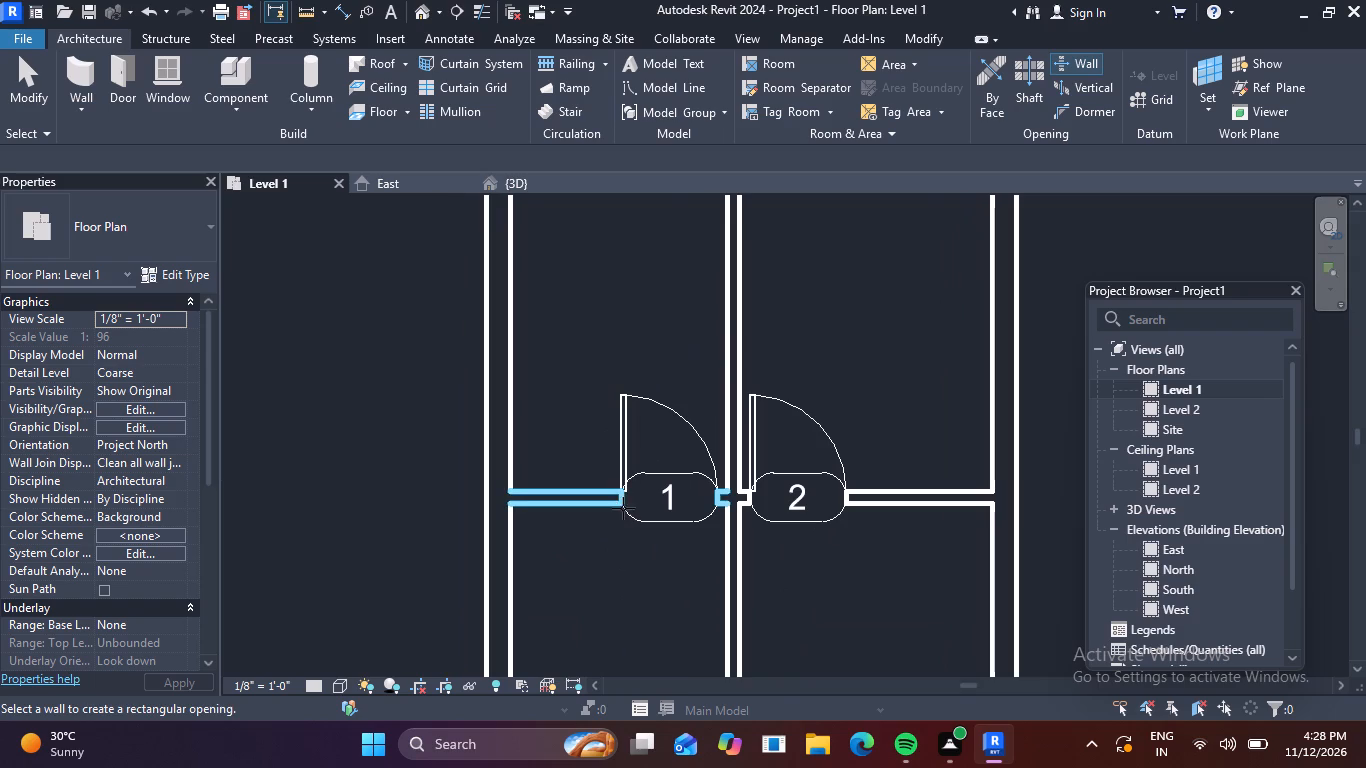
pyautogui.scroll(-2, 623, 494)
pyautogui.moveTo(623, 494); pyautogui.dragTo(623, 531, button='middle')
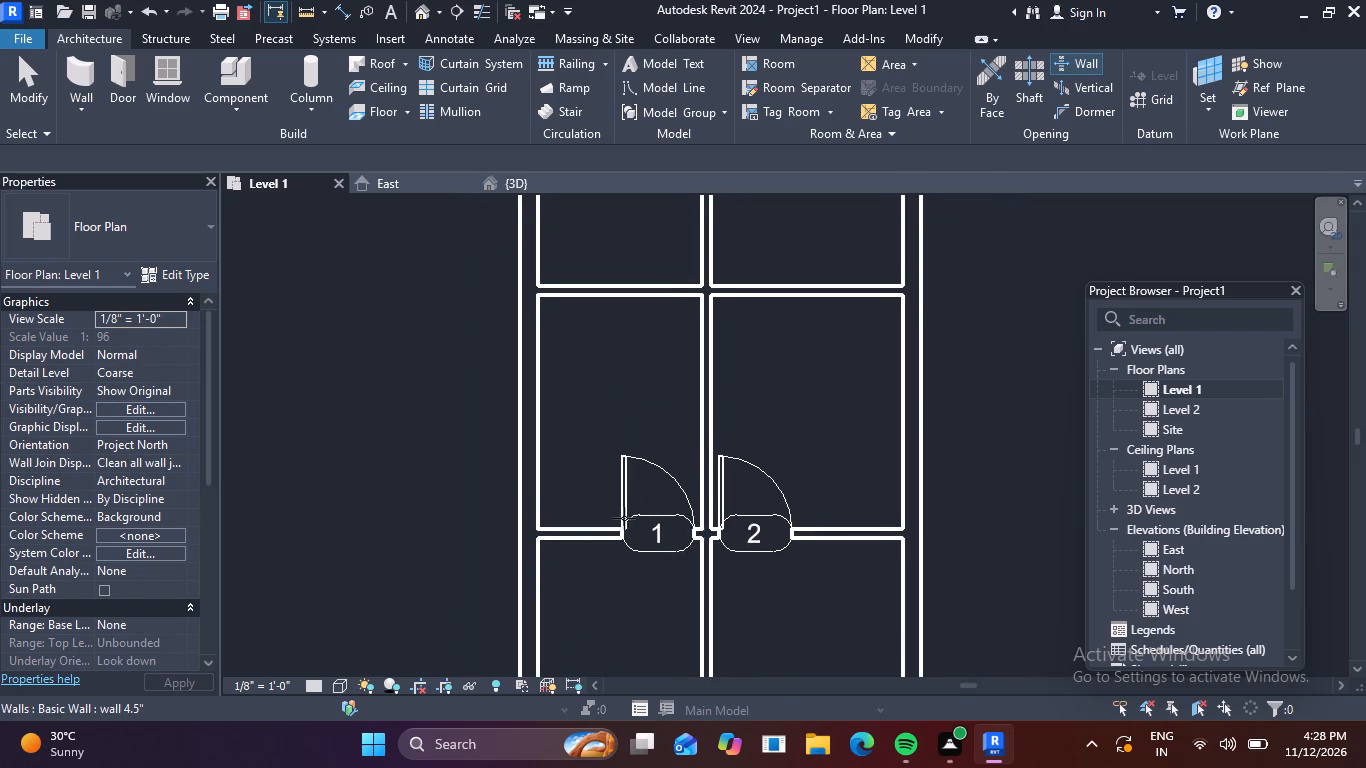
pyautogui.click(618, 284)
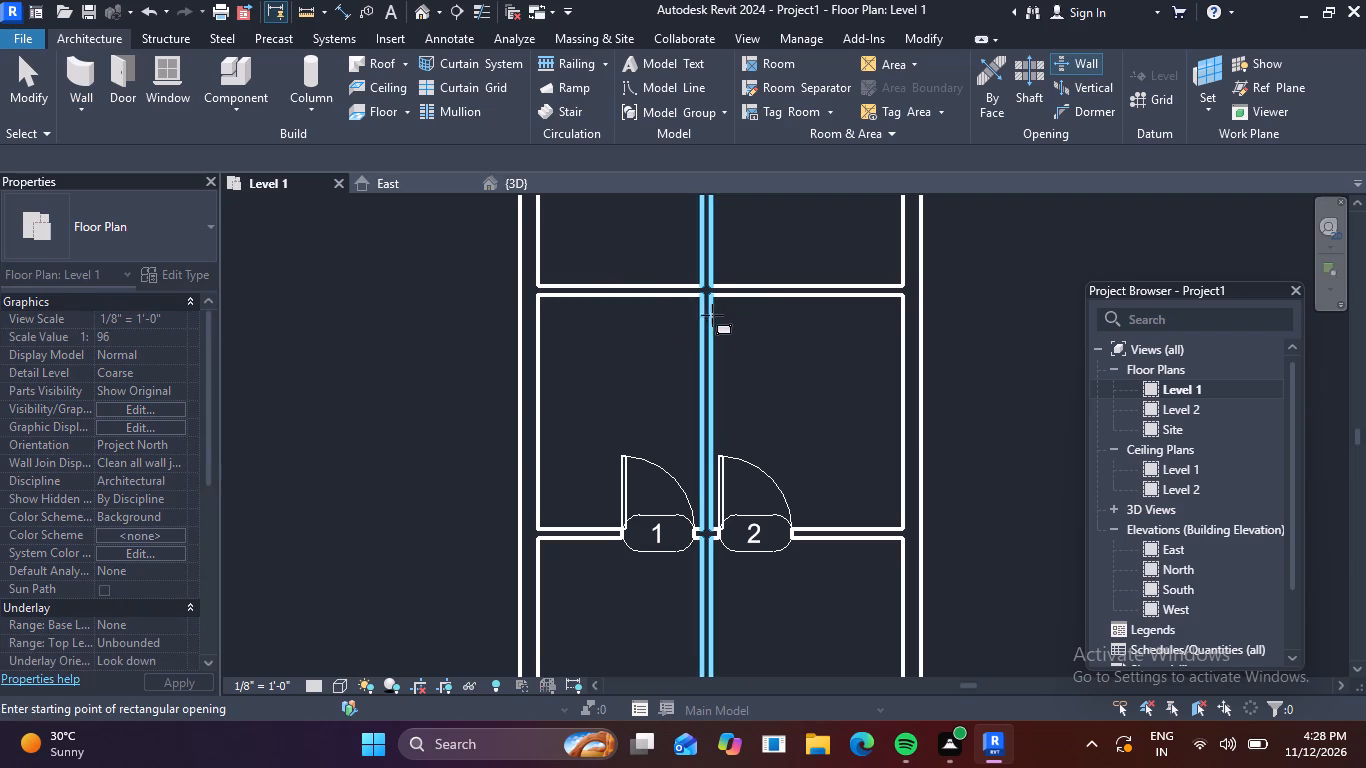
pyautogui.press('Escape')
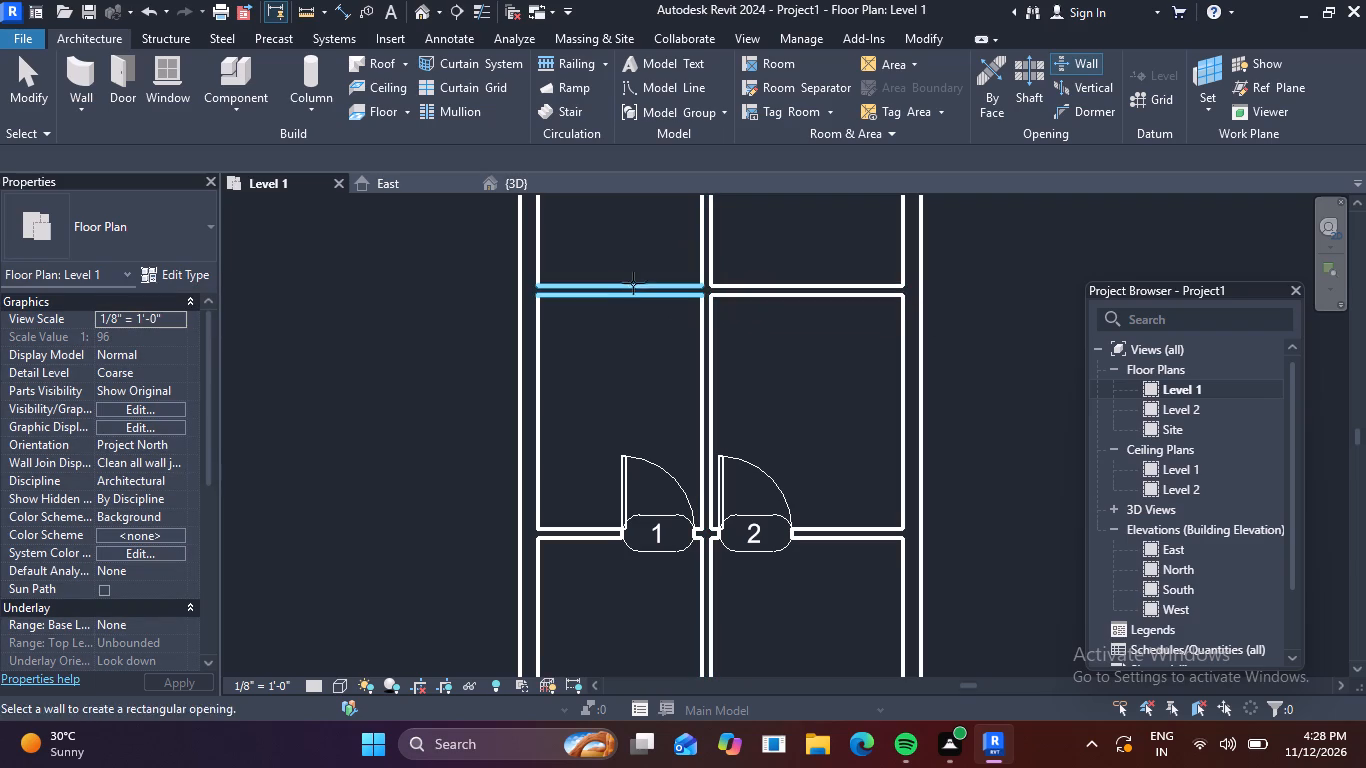
# Cut a wall opening about 2'-9" wide in the left cross wall above door 1, starting about 4'-0 1/2" from the left outer wall.
pyautogui.click(1071, 66)
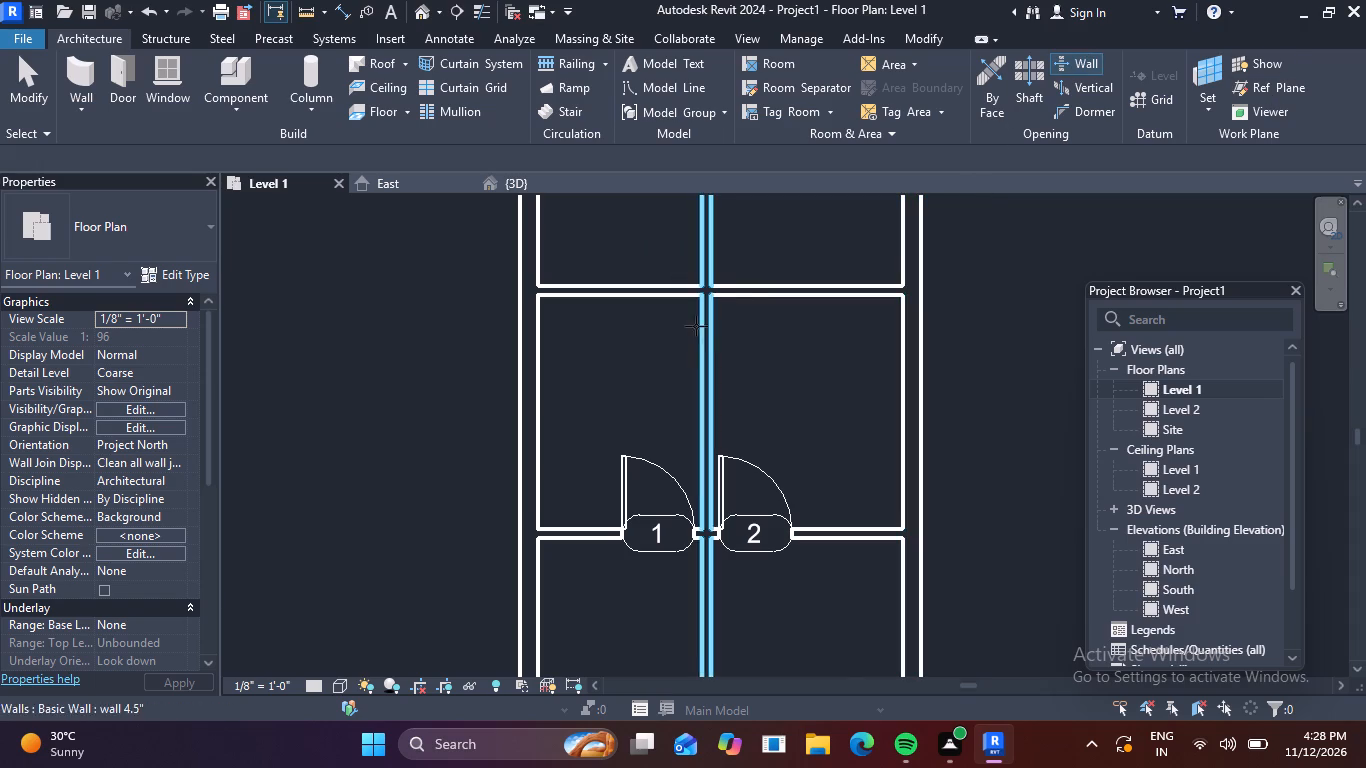
pyautogui.scroll(3, 675, 303)
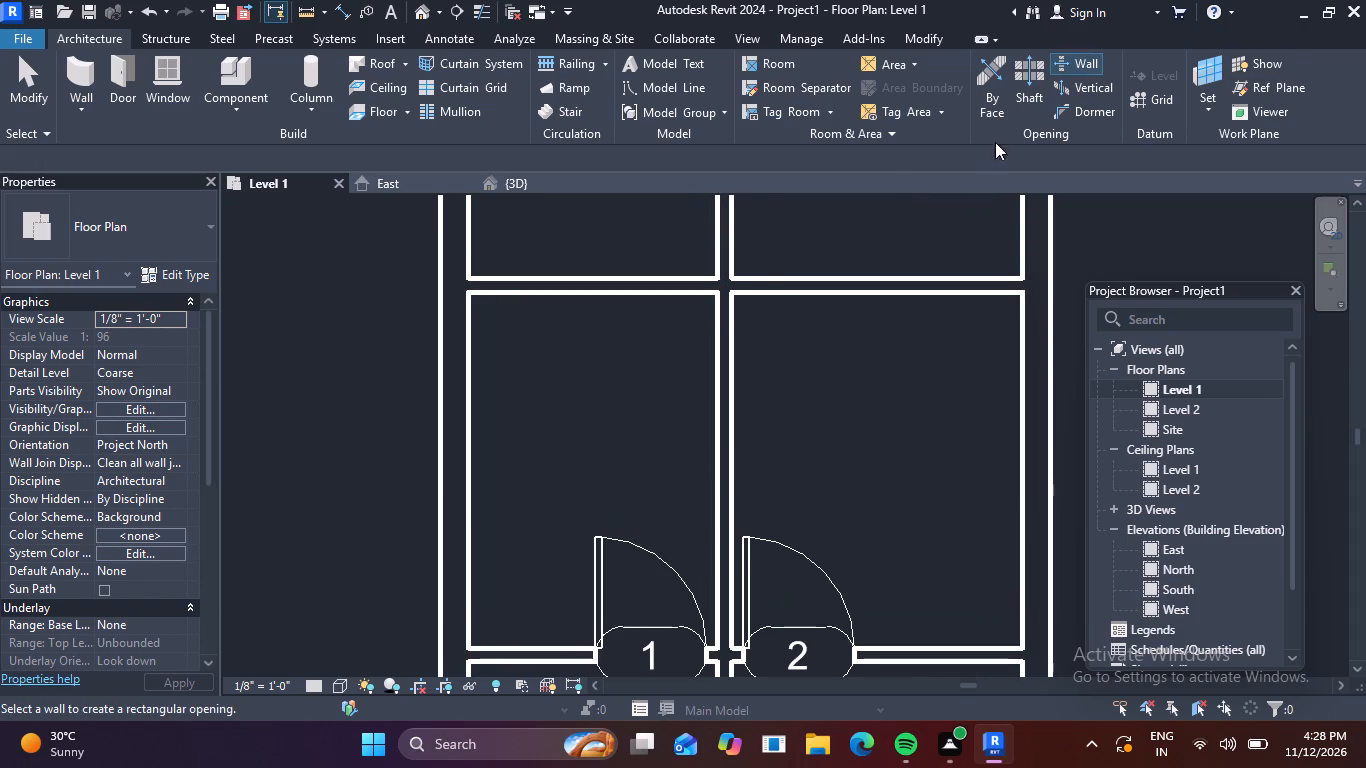
pyautogui.click(1063, 56)
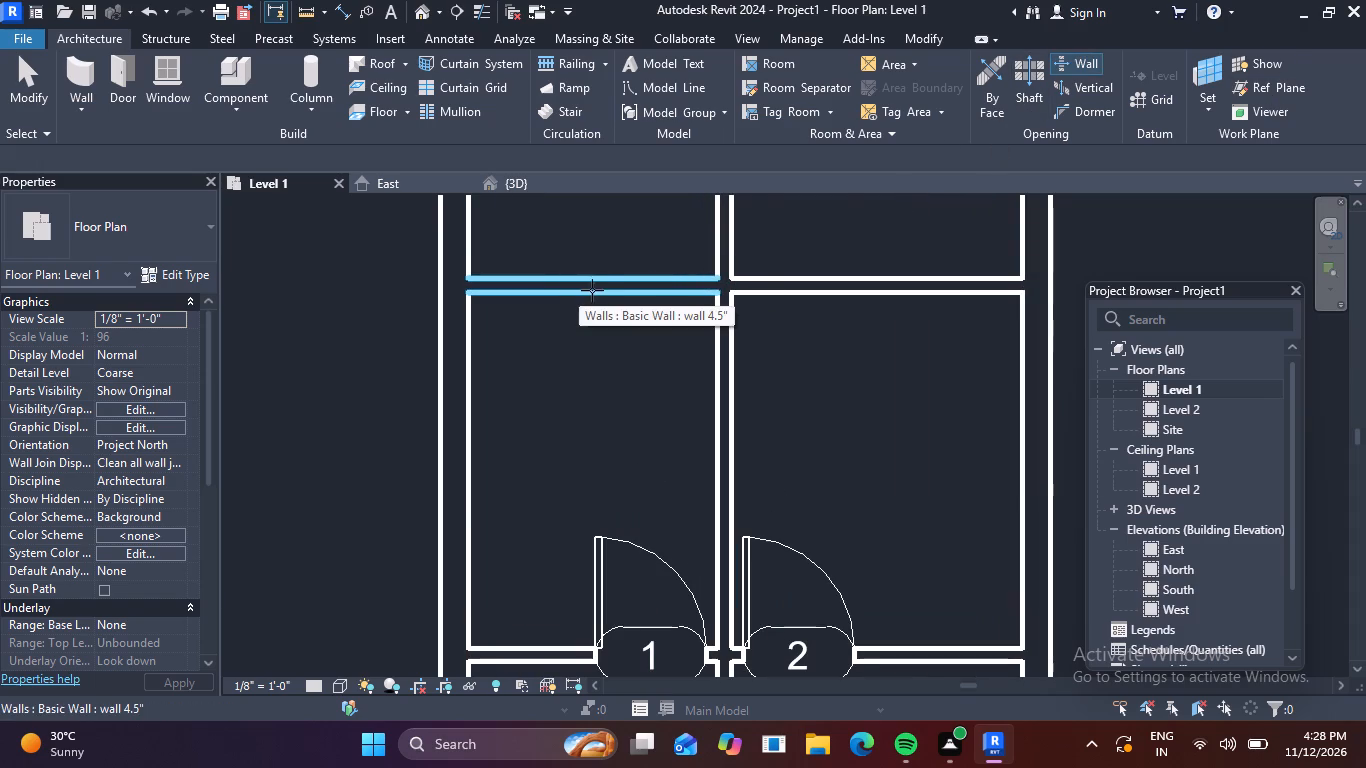
pyautogui.click(597, 278)
pyautogui.moveTo(604, 249); pyautogui.dragTo(606, 258)
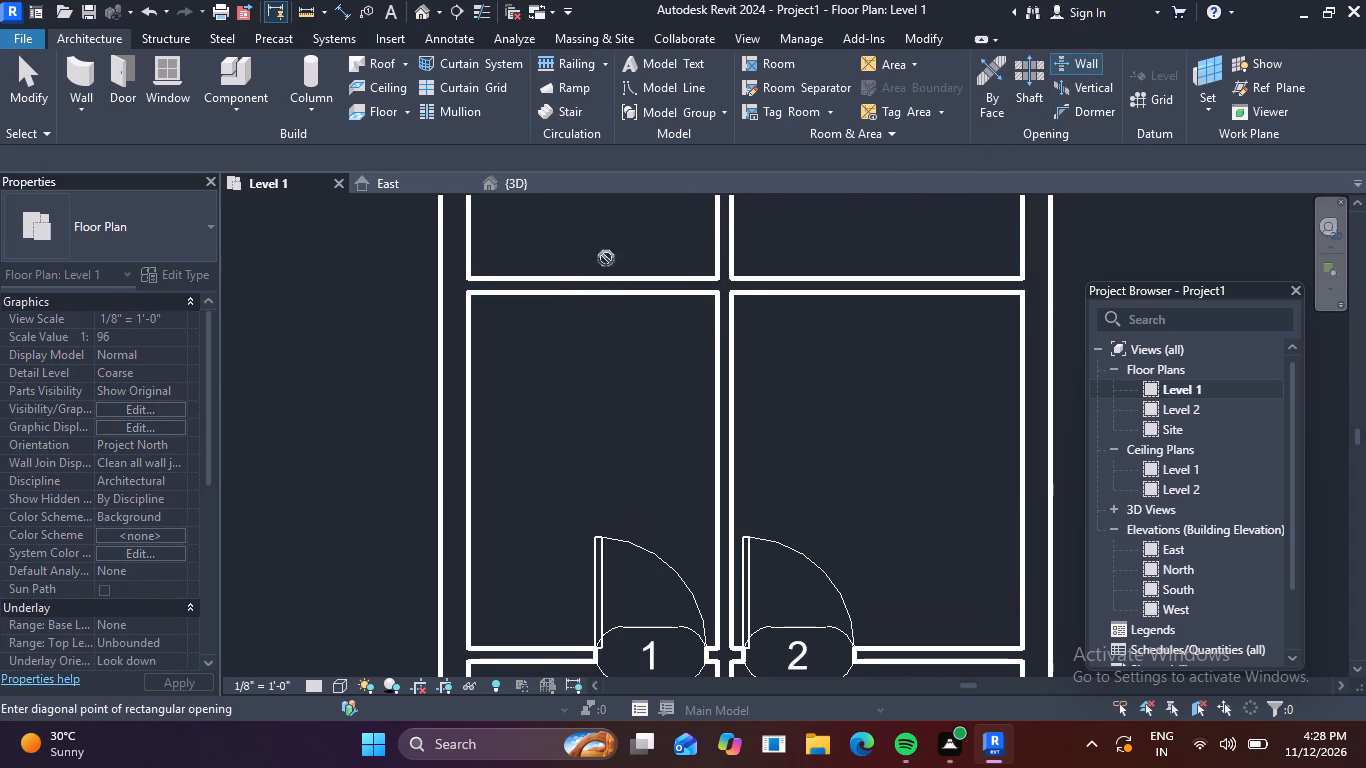
pyautogui.moveTo(606, 258); pyautogui.dragTo(697, 335)
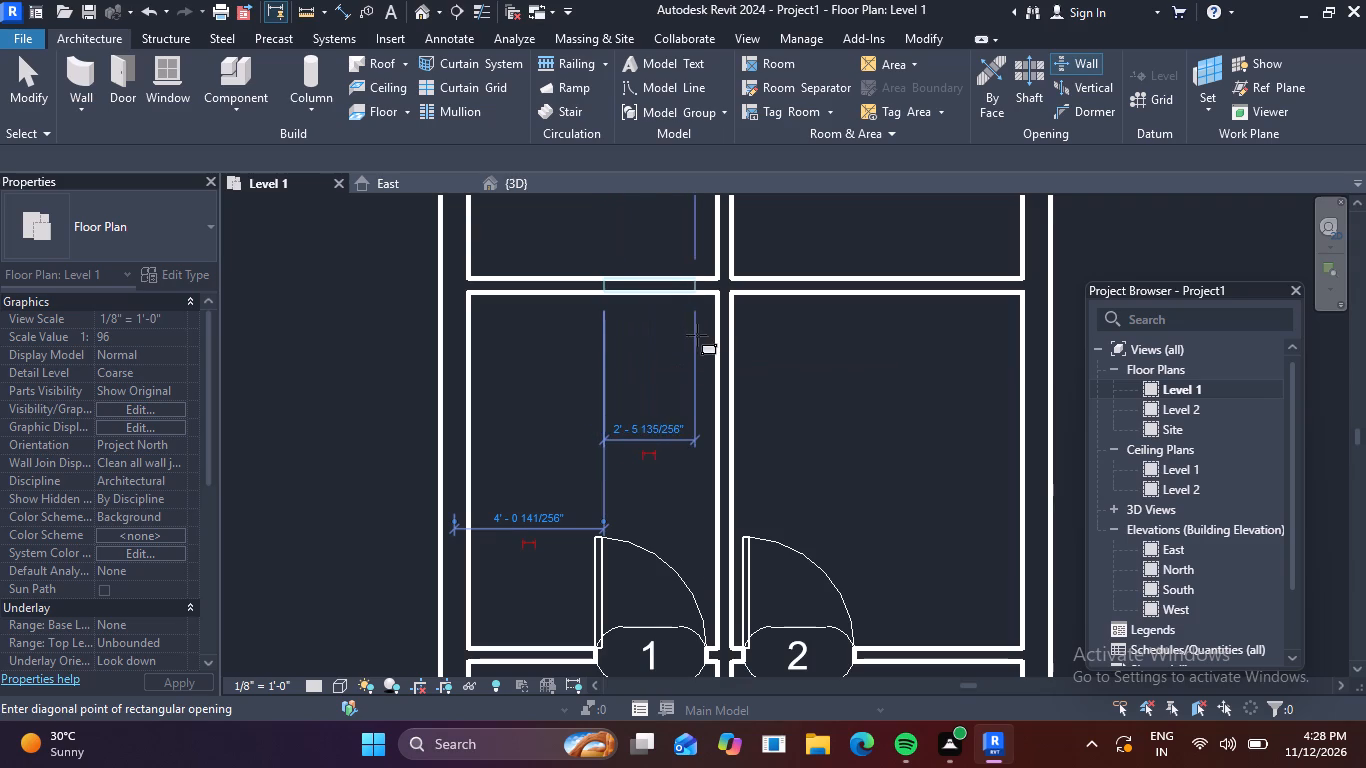
pyautogui.moveTo(697, 335); pyautogui.dragTo(706, 335)
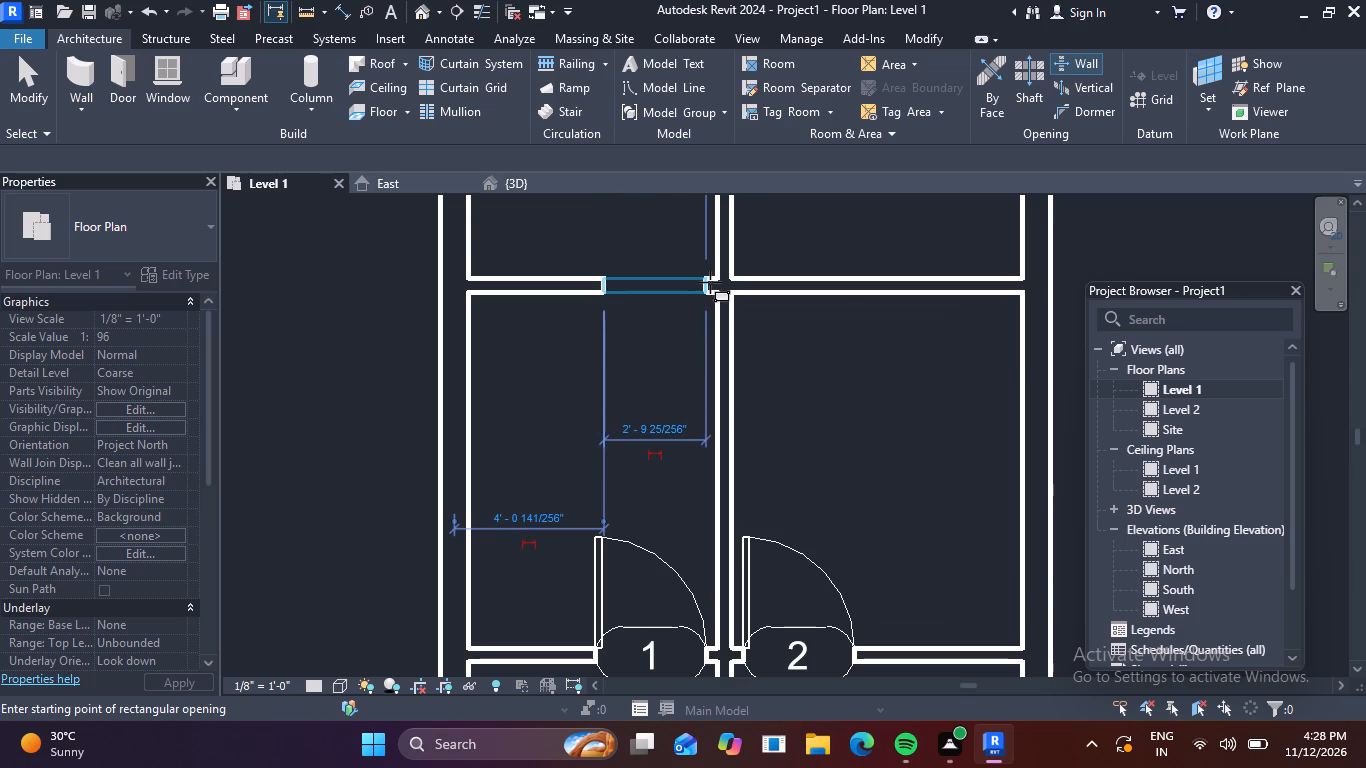
pyautogui.press('Escape')
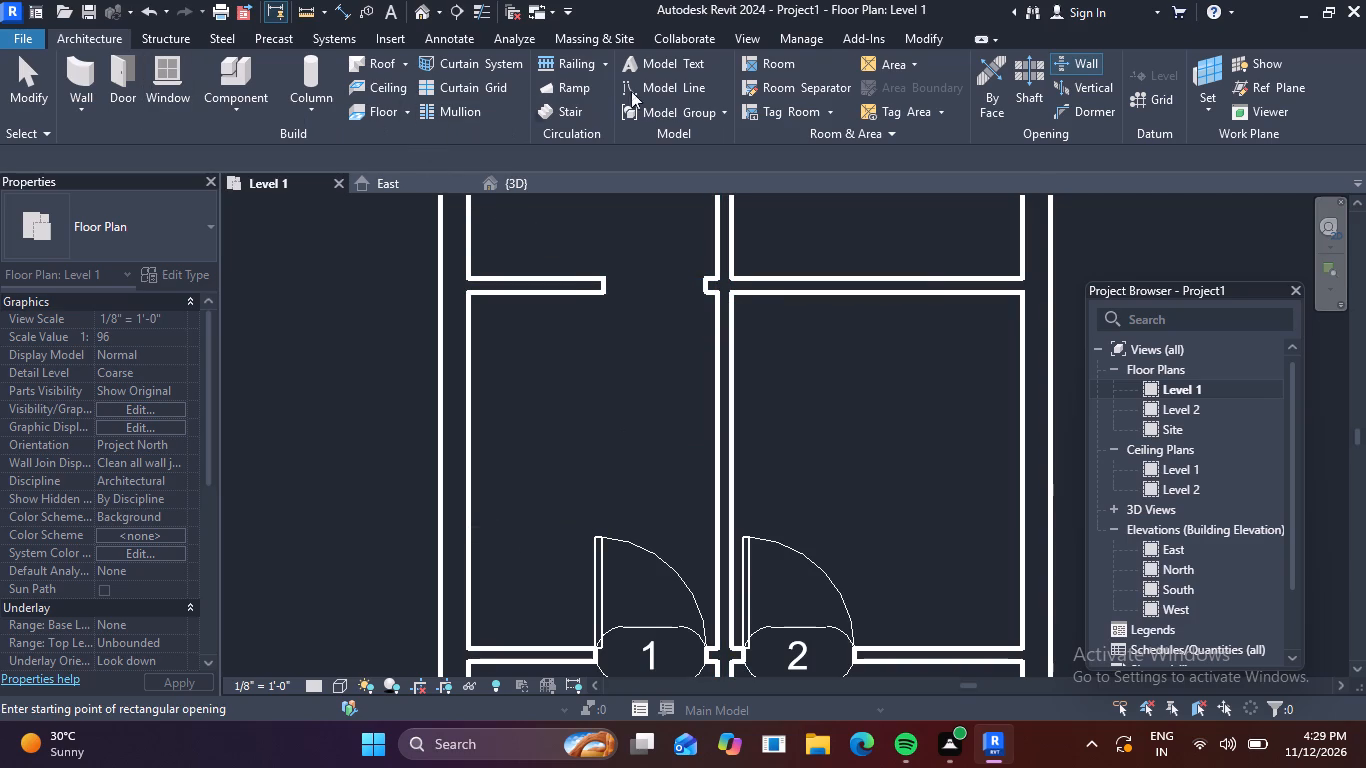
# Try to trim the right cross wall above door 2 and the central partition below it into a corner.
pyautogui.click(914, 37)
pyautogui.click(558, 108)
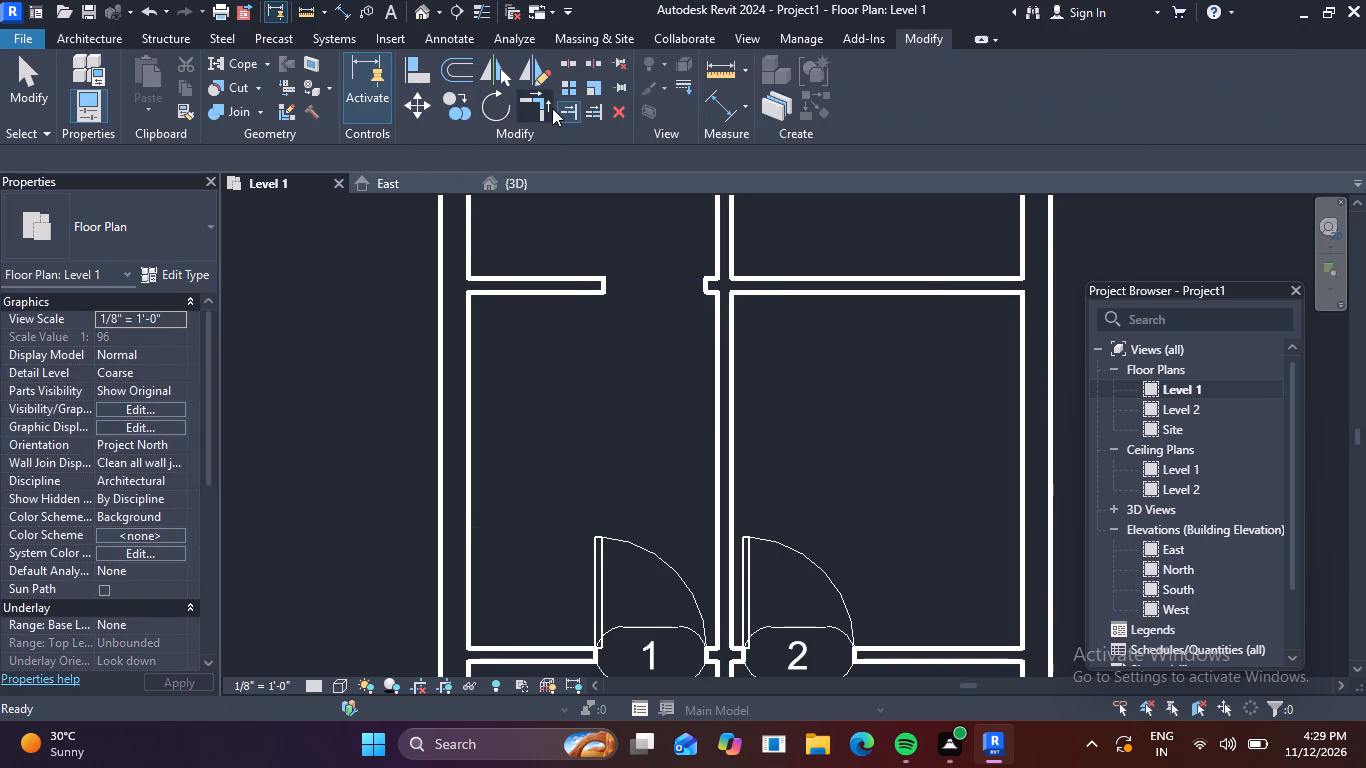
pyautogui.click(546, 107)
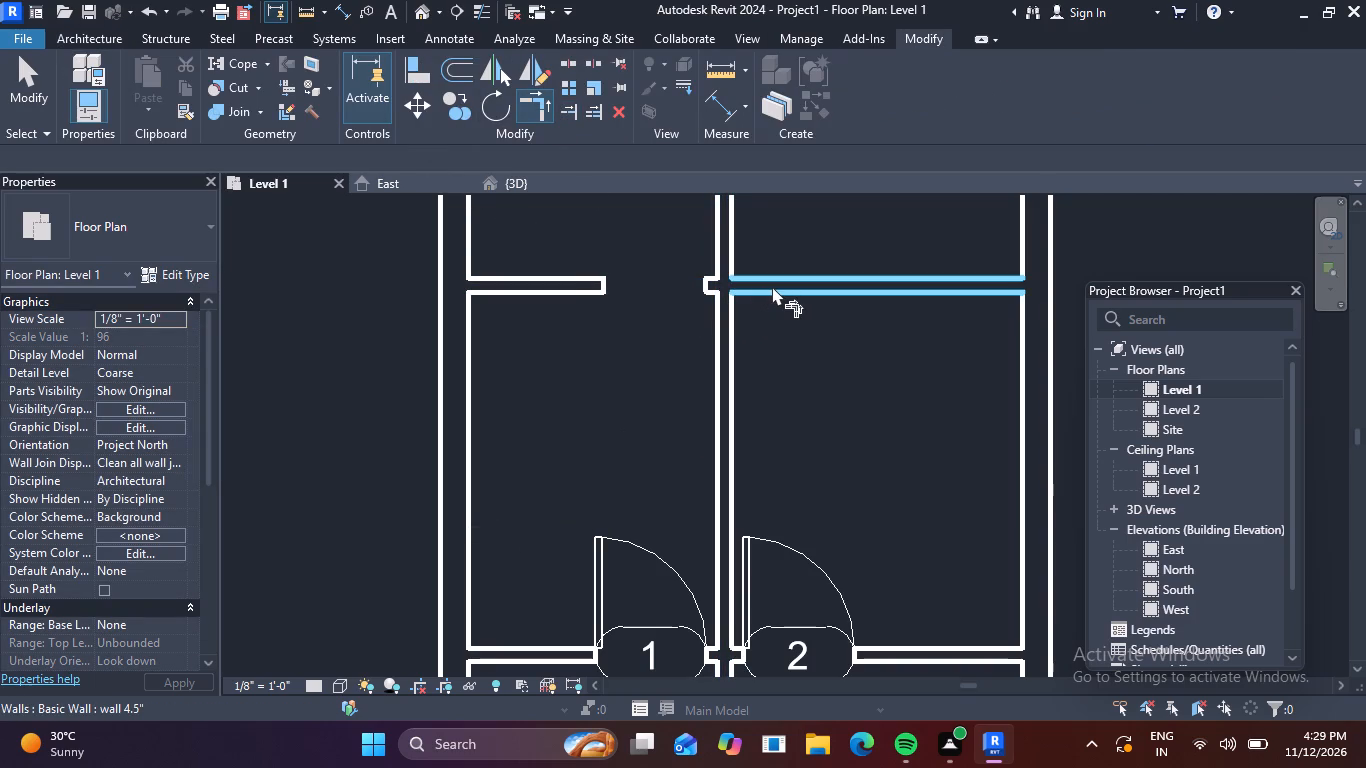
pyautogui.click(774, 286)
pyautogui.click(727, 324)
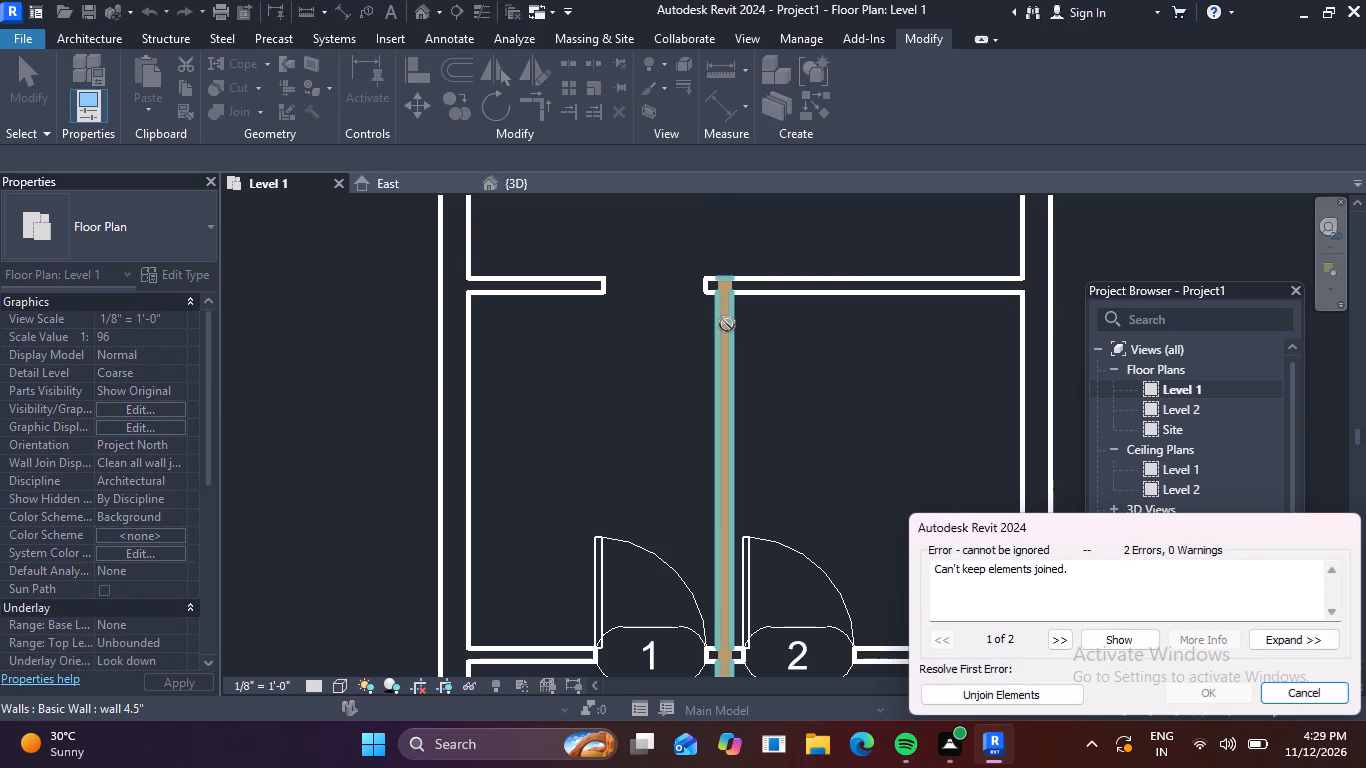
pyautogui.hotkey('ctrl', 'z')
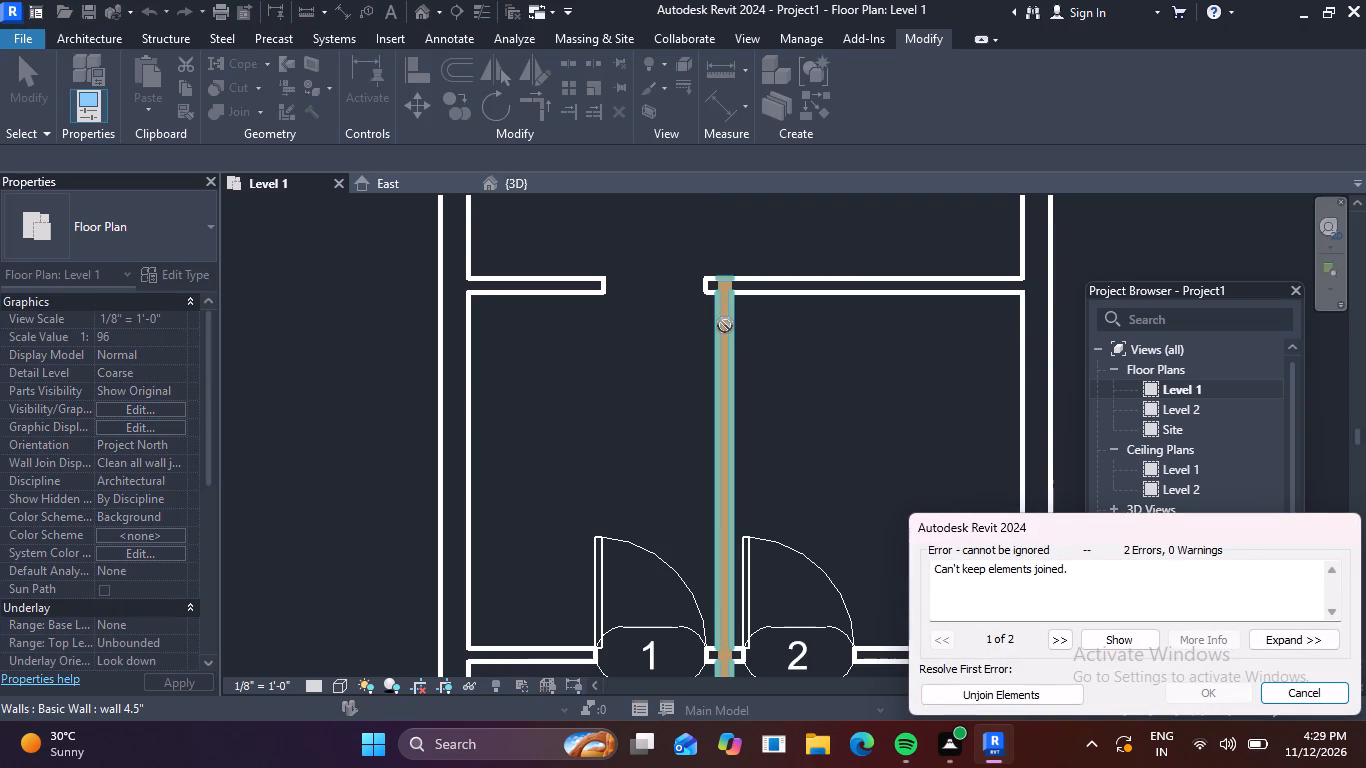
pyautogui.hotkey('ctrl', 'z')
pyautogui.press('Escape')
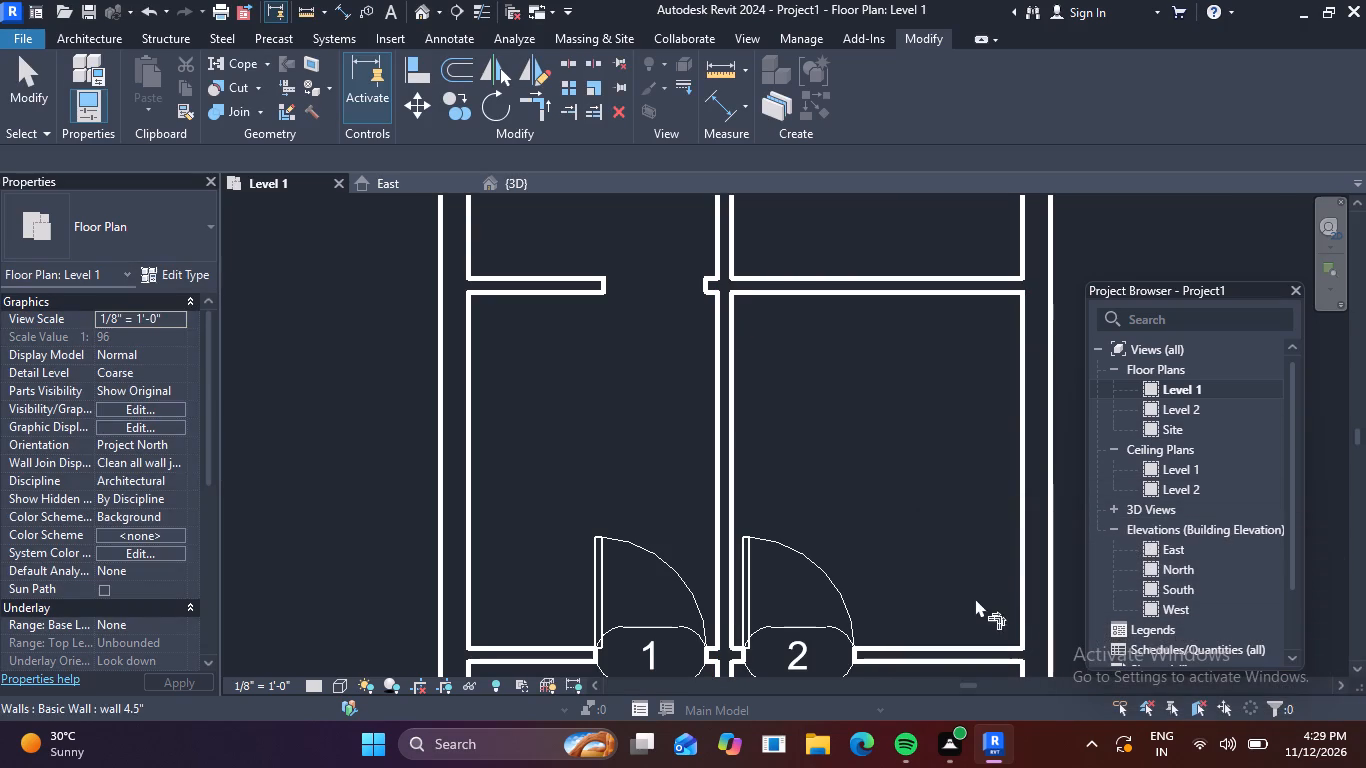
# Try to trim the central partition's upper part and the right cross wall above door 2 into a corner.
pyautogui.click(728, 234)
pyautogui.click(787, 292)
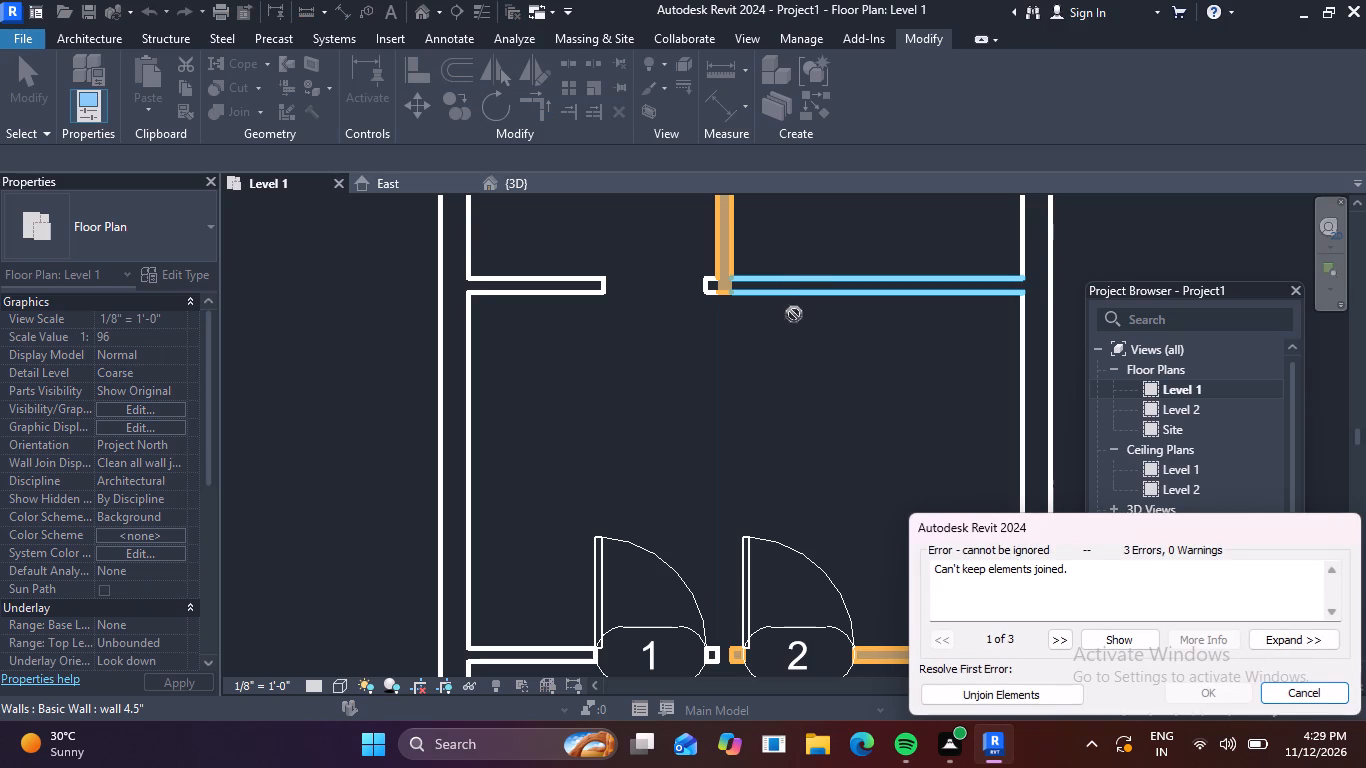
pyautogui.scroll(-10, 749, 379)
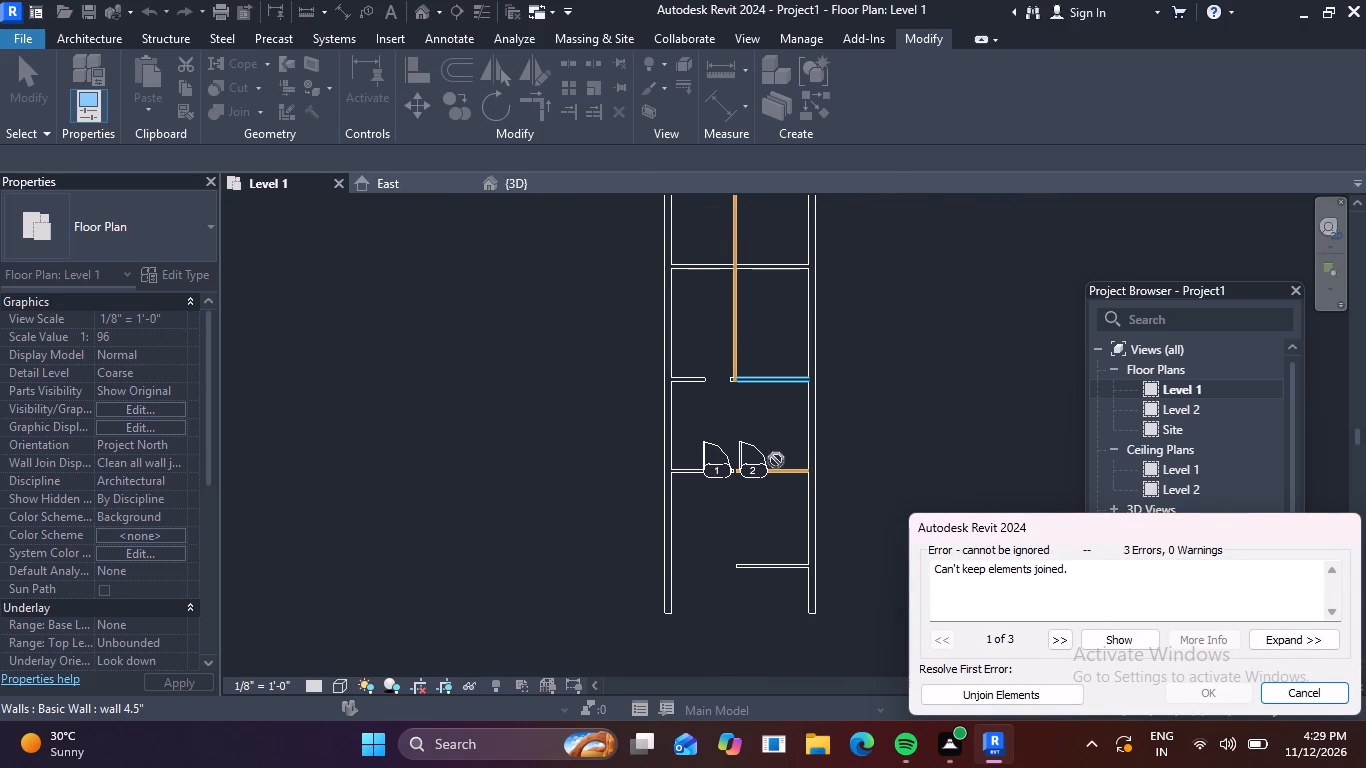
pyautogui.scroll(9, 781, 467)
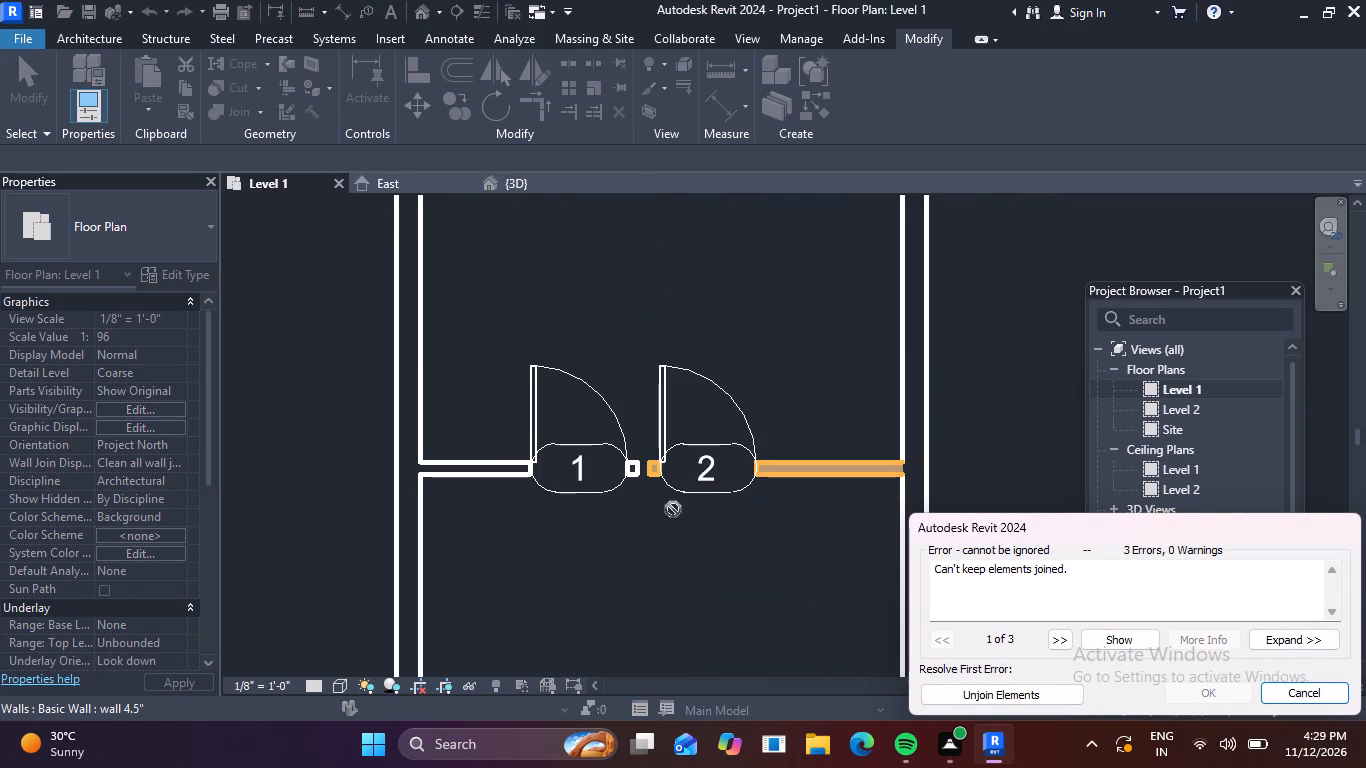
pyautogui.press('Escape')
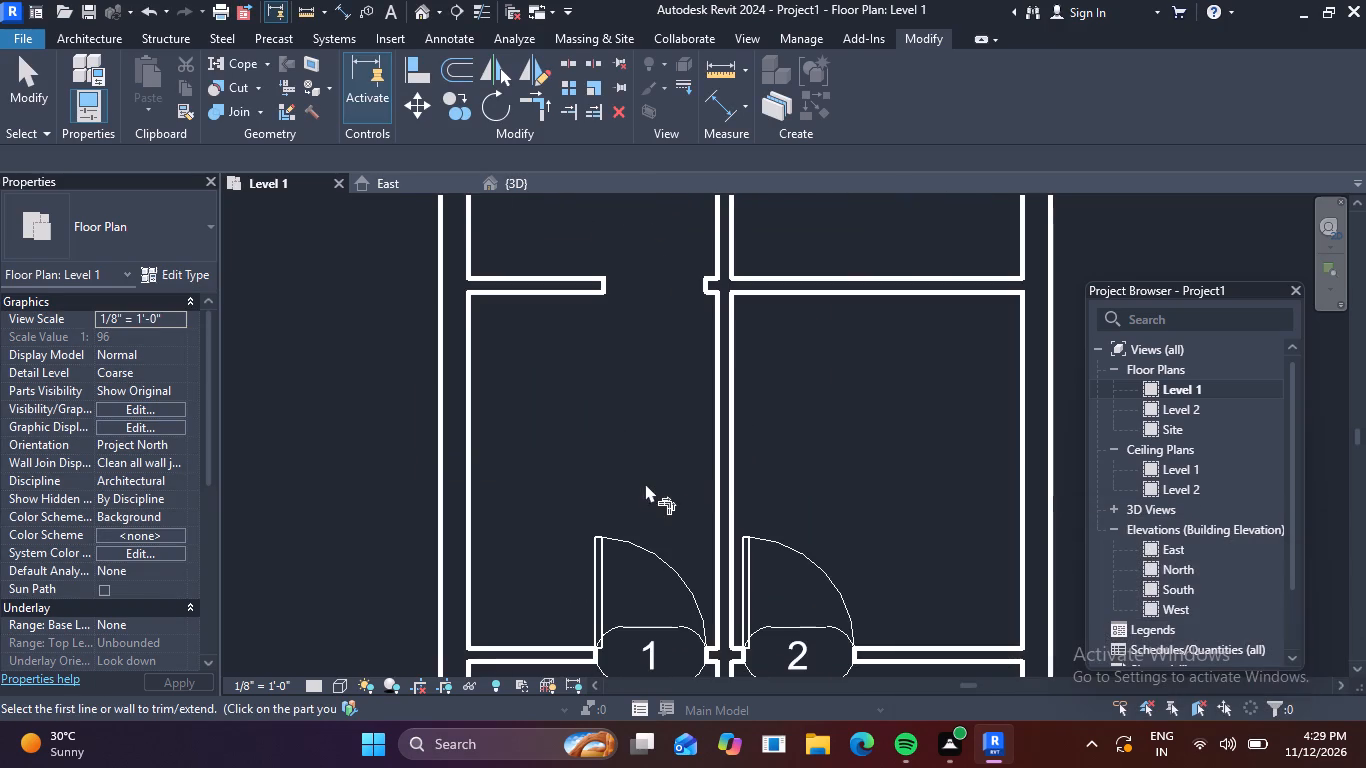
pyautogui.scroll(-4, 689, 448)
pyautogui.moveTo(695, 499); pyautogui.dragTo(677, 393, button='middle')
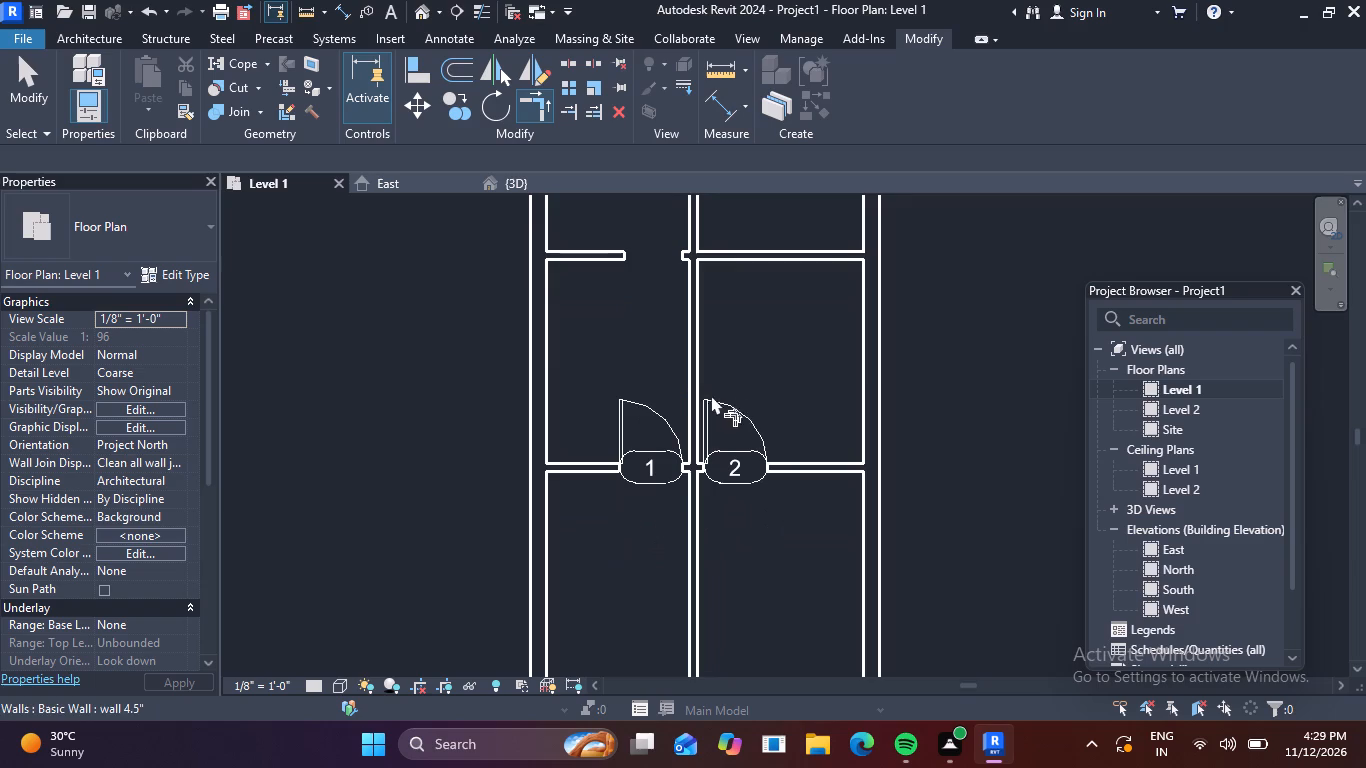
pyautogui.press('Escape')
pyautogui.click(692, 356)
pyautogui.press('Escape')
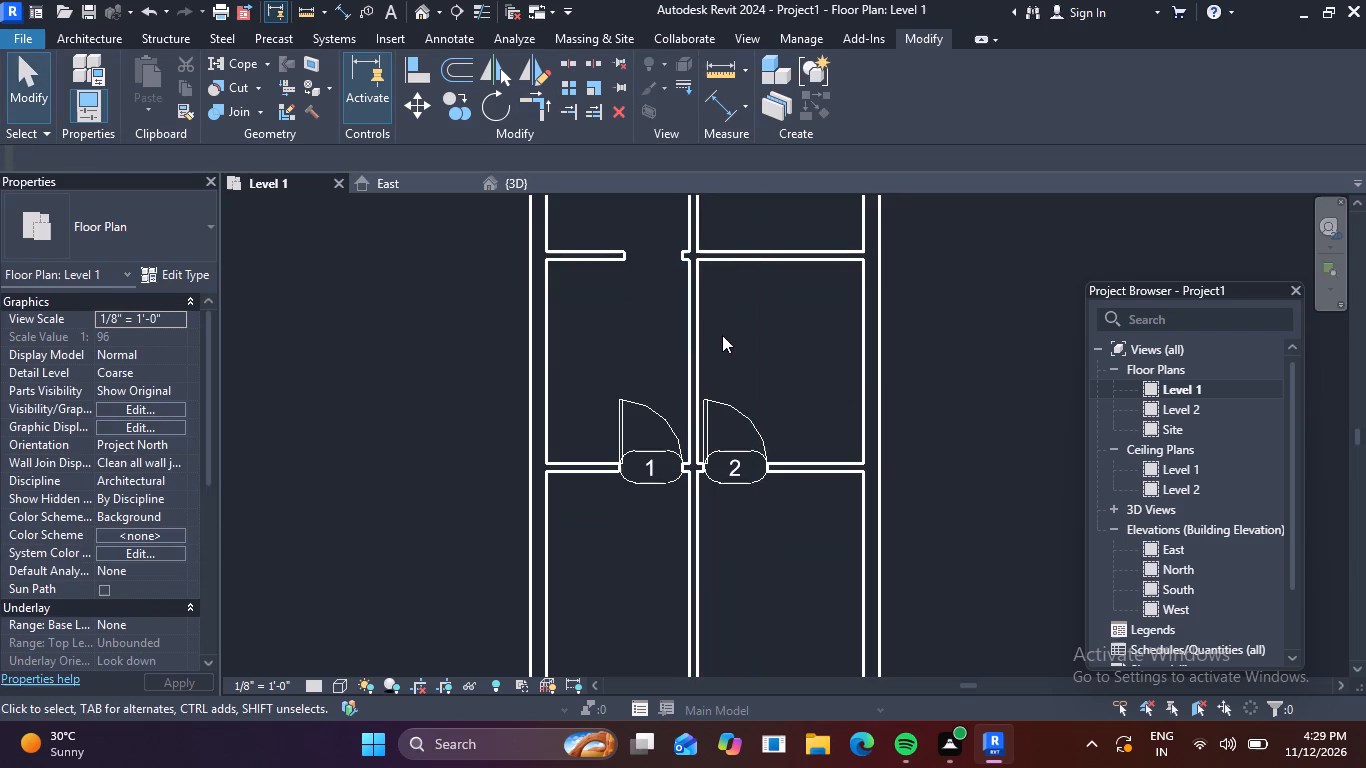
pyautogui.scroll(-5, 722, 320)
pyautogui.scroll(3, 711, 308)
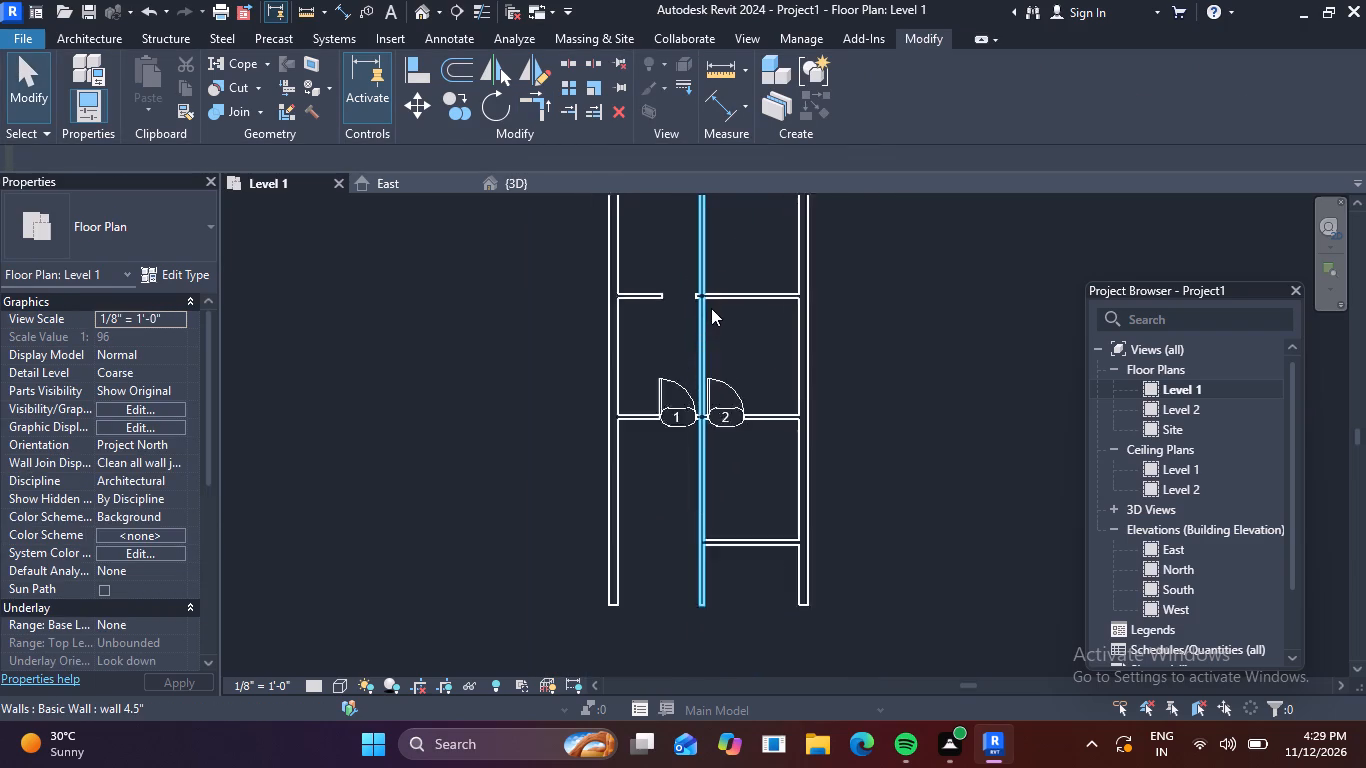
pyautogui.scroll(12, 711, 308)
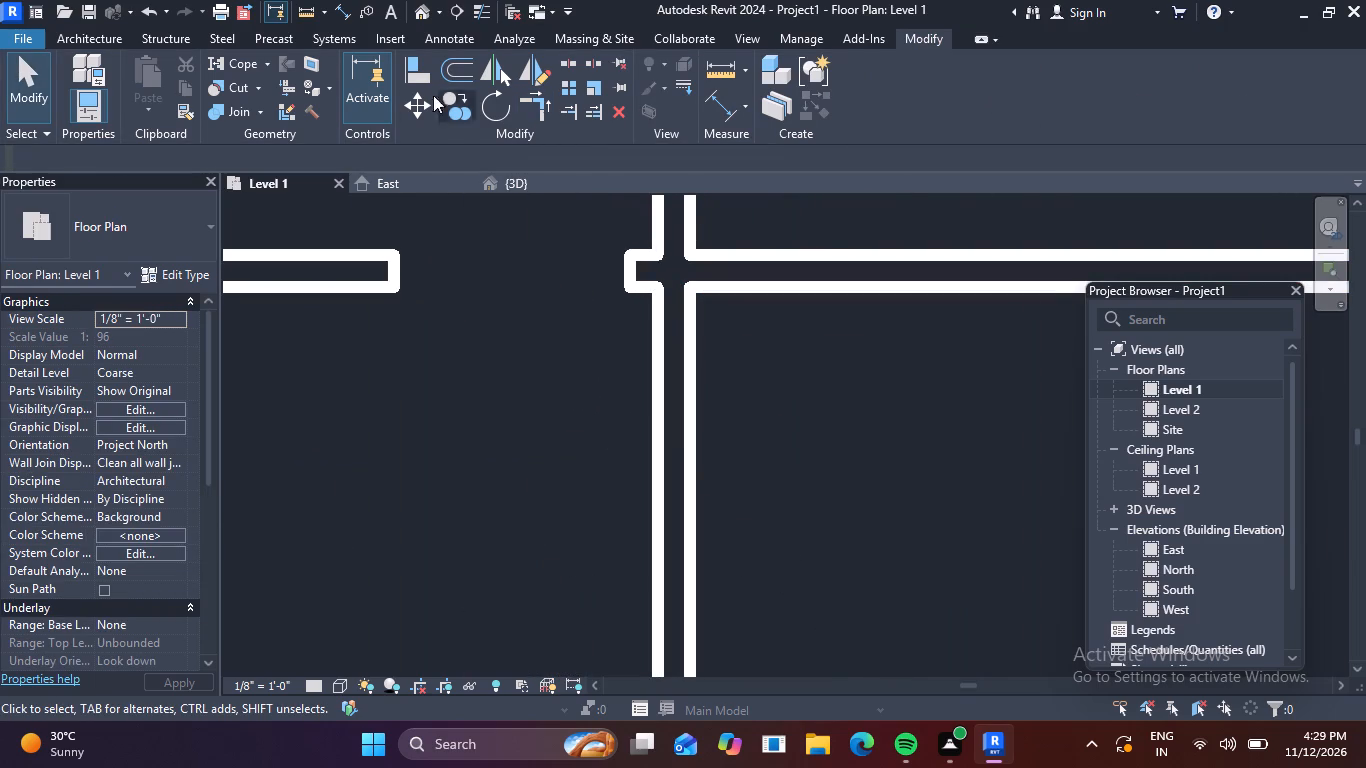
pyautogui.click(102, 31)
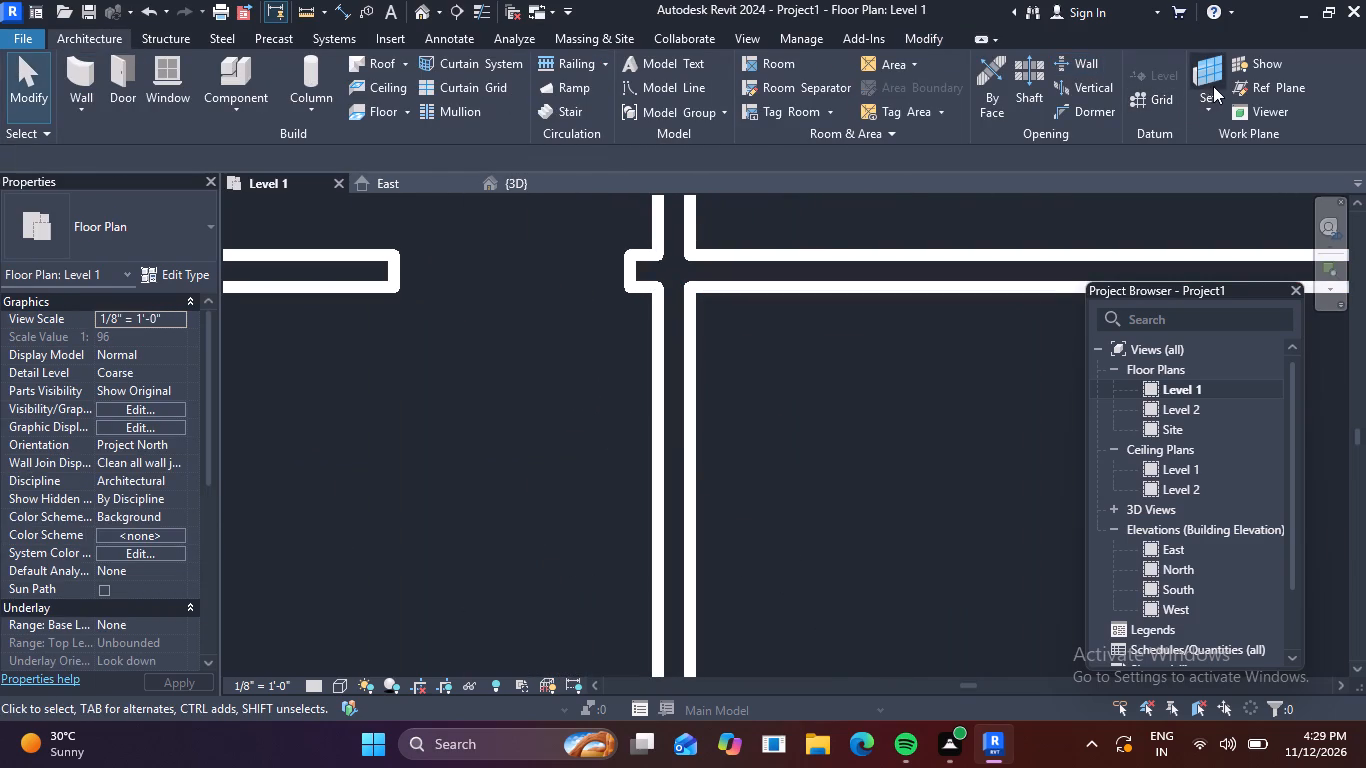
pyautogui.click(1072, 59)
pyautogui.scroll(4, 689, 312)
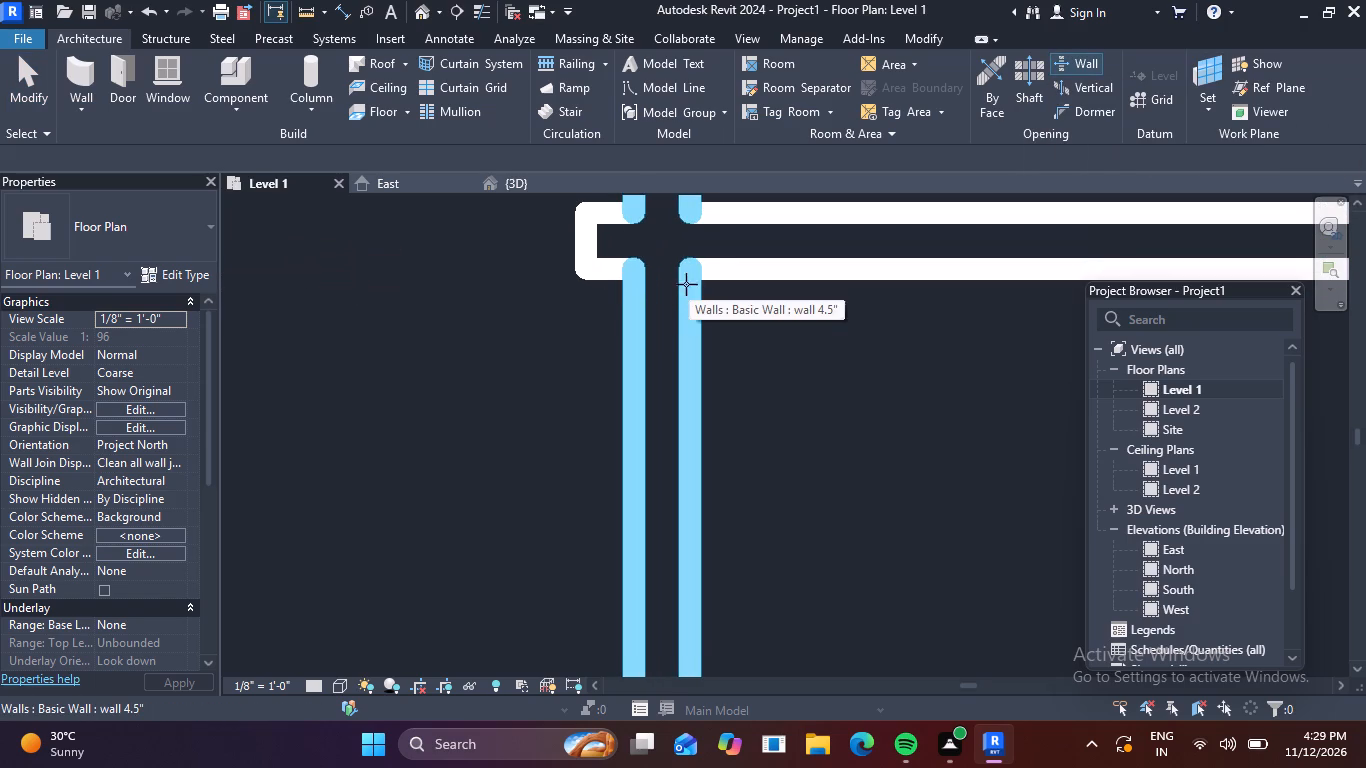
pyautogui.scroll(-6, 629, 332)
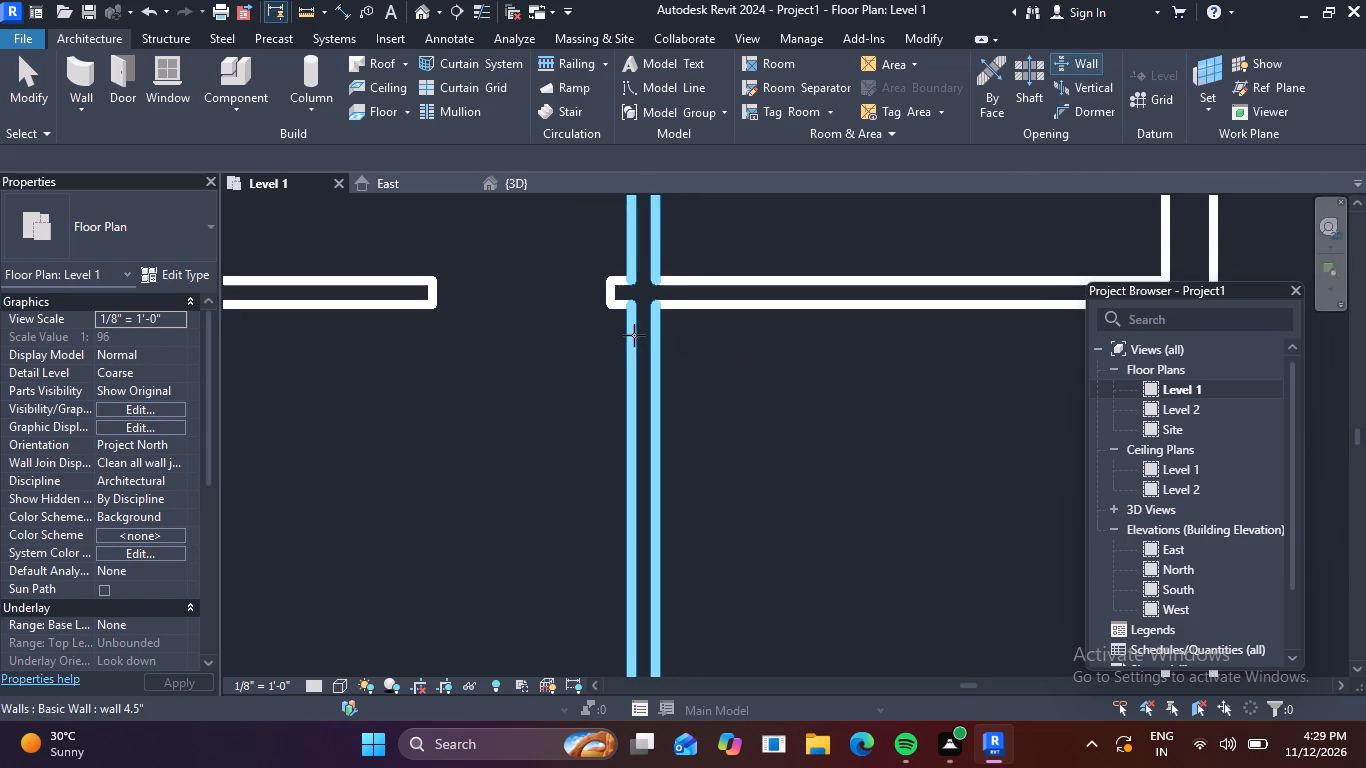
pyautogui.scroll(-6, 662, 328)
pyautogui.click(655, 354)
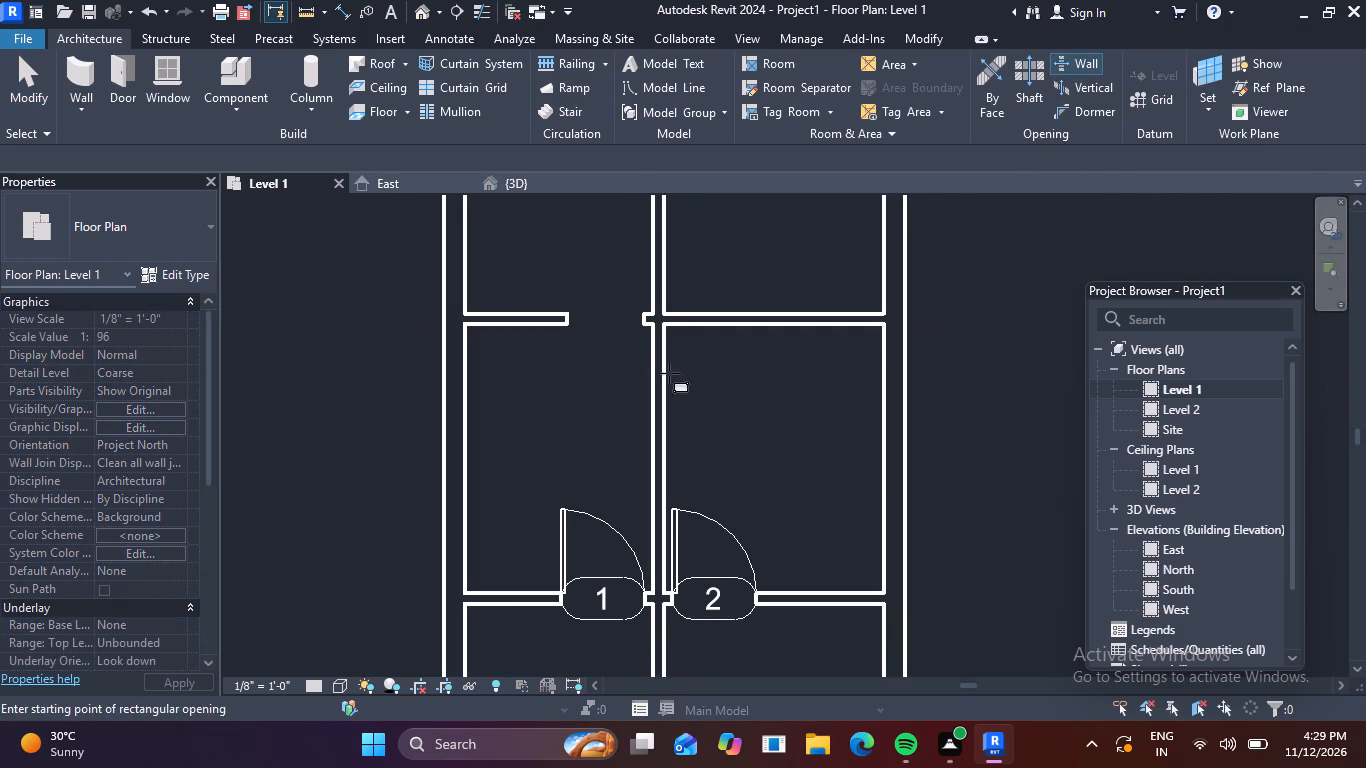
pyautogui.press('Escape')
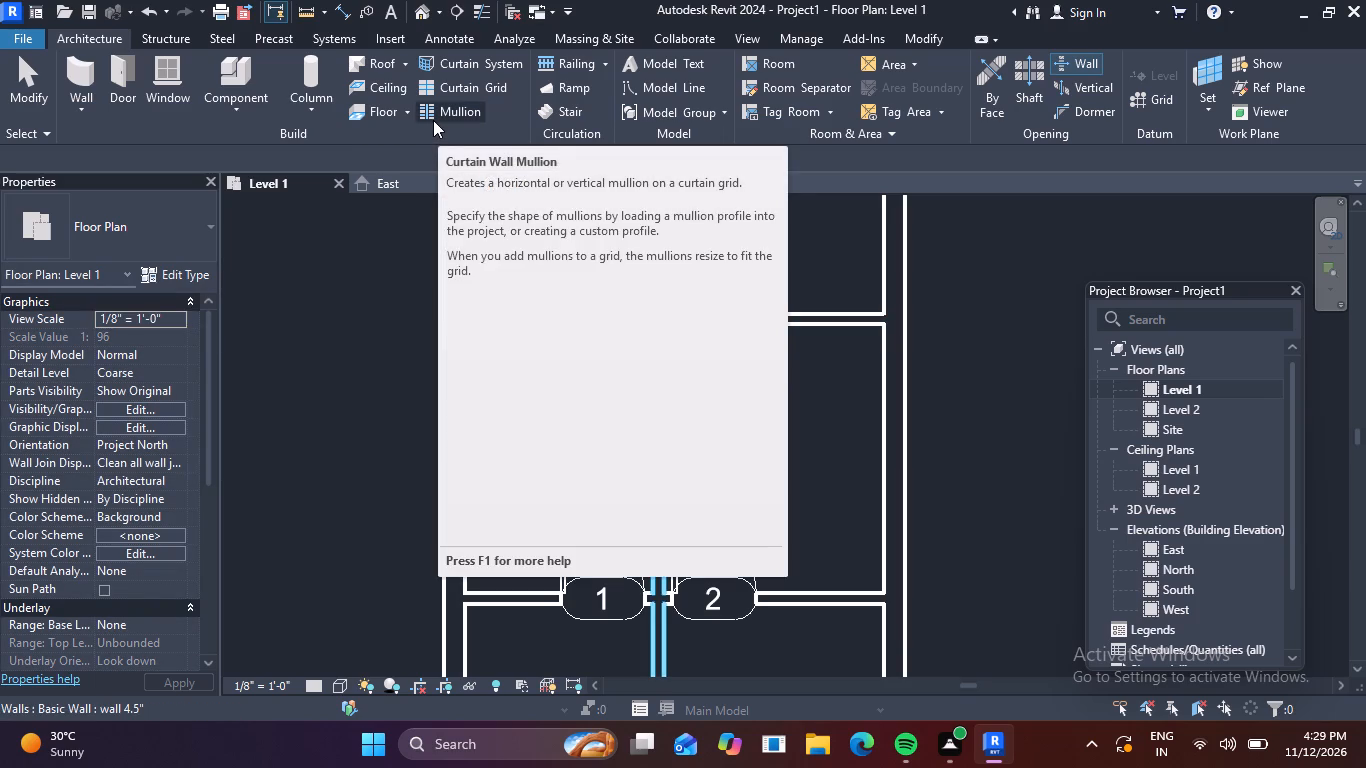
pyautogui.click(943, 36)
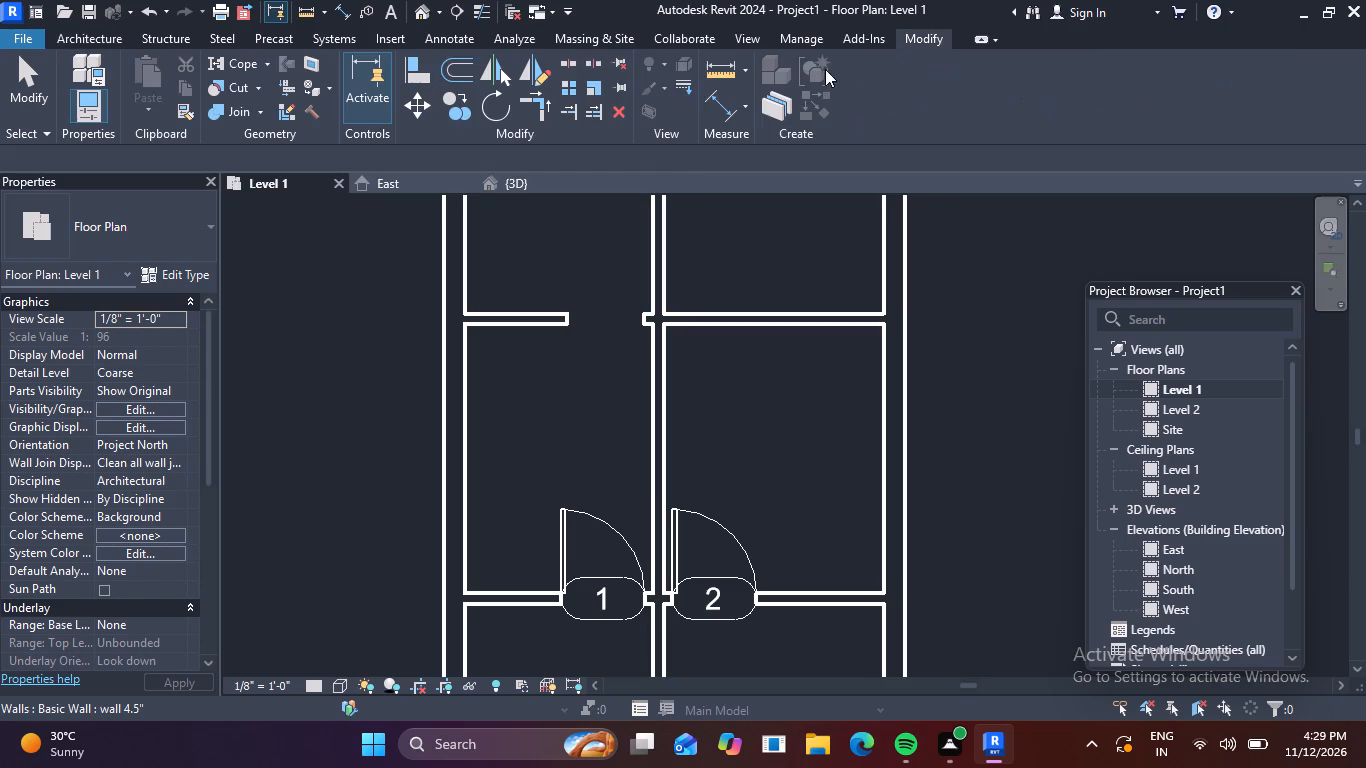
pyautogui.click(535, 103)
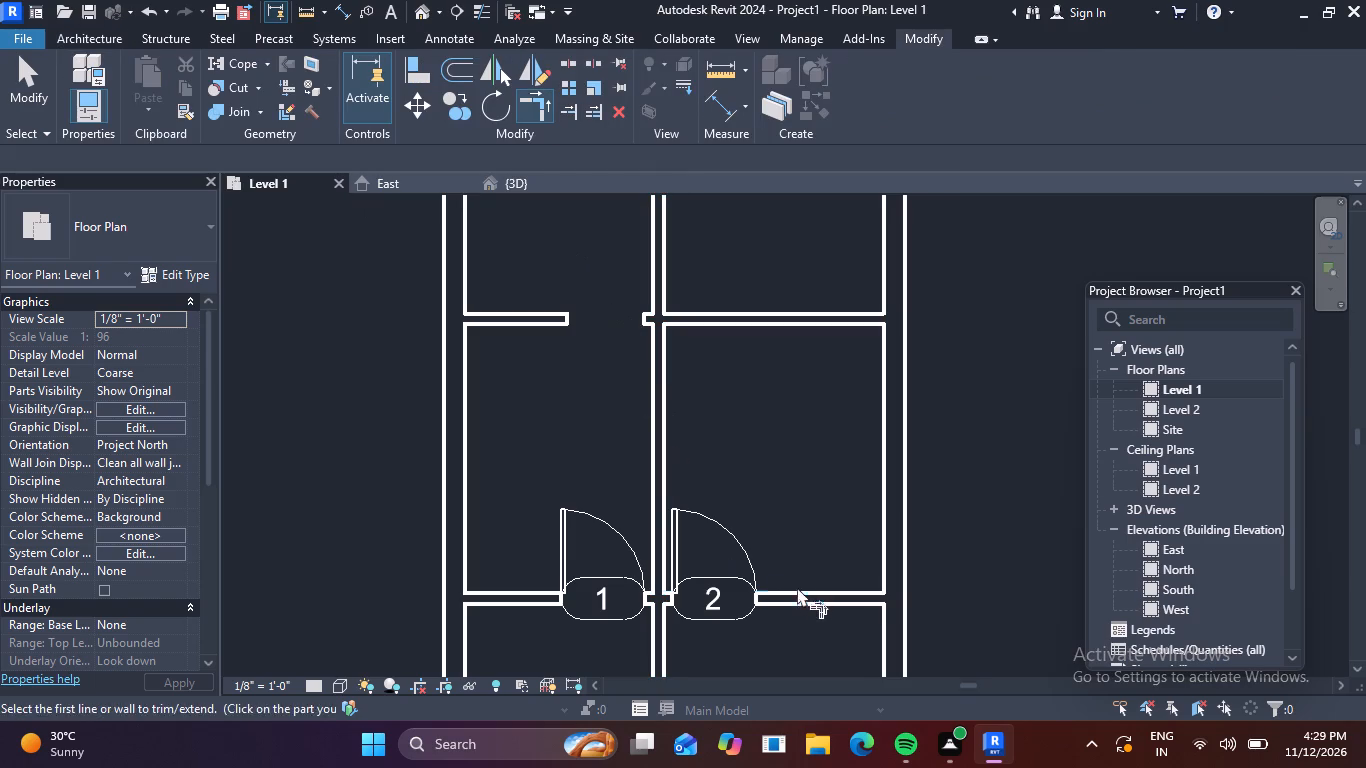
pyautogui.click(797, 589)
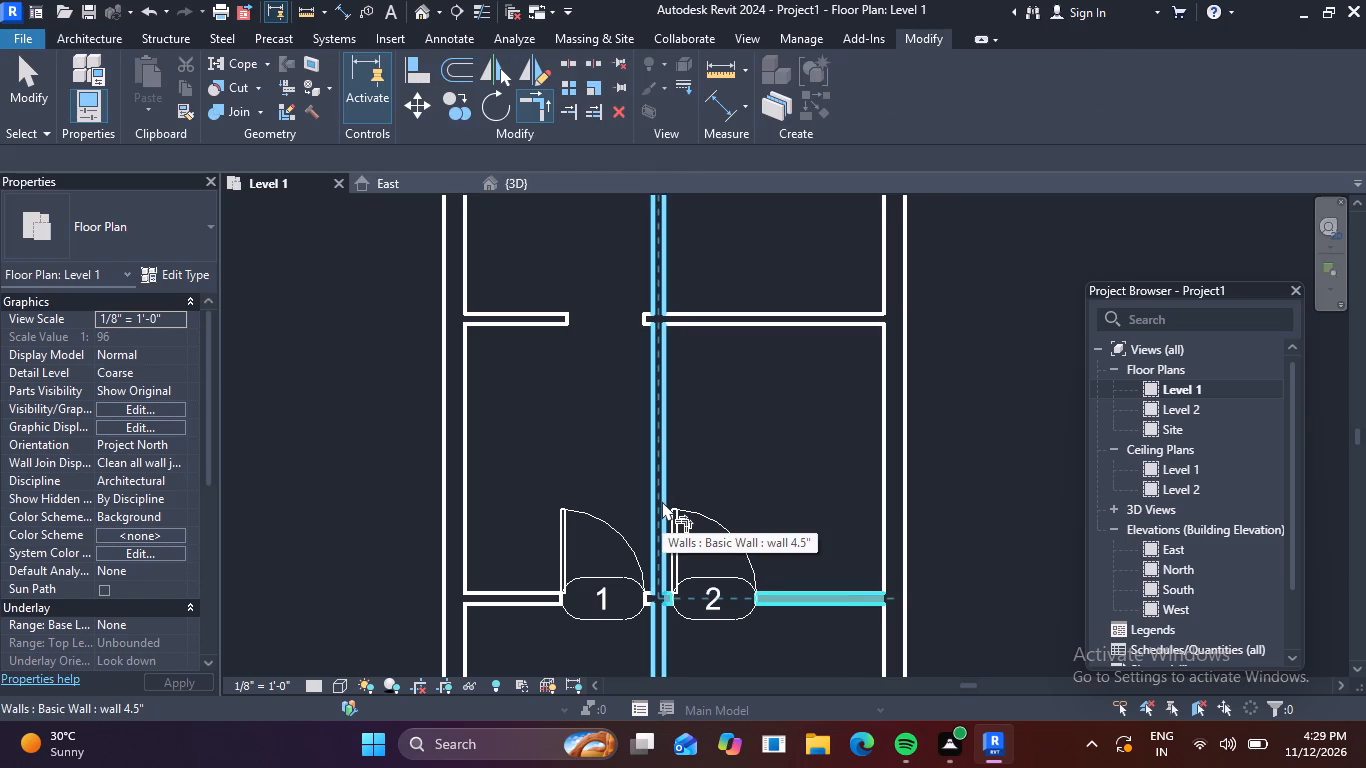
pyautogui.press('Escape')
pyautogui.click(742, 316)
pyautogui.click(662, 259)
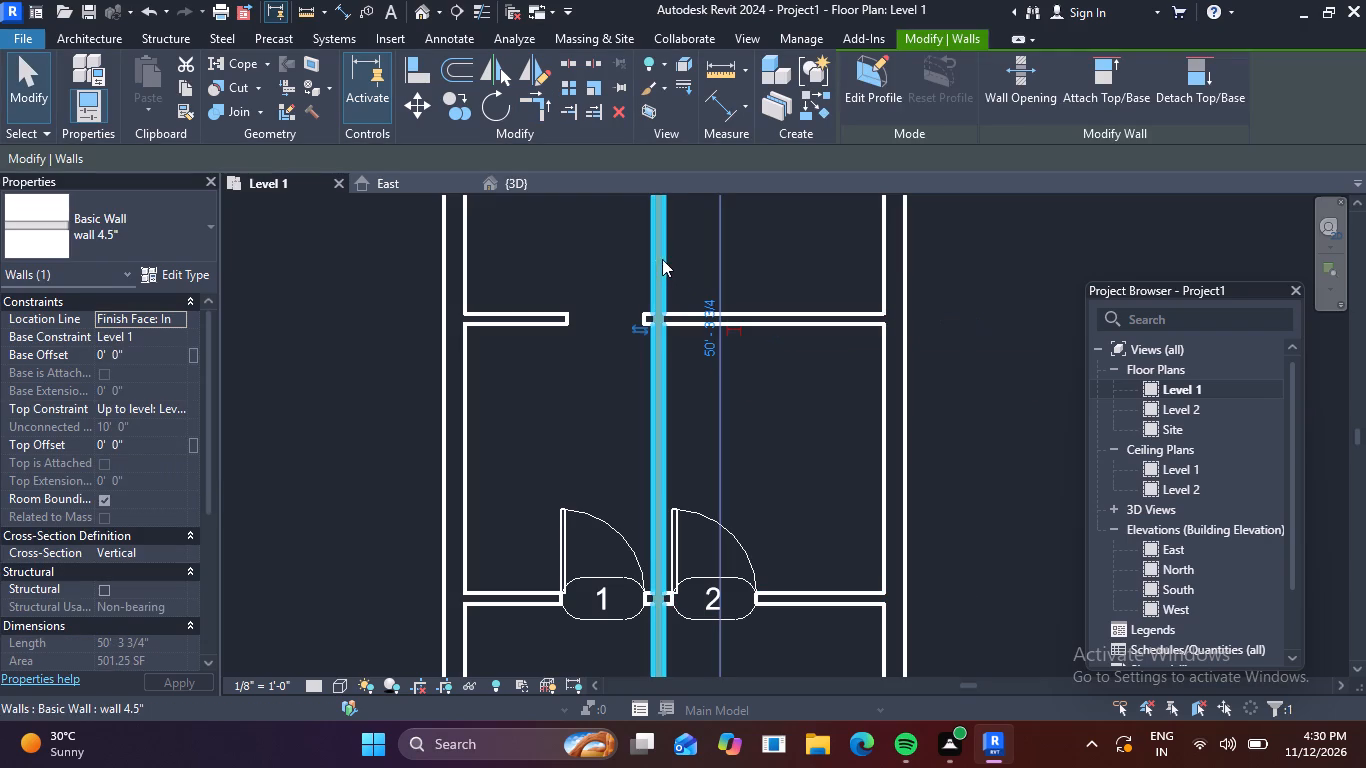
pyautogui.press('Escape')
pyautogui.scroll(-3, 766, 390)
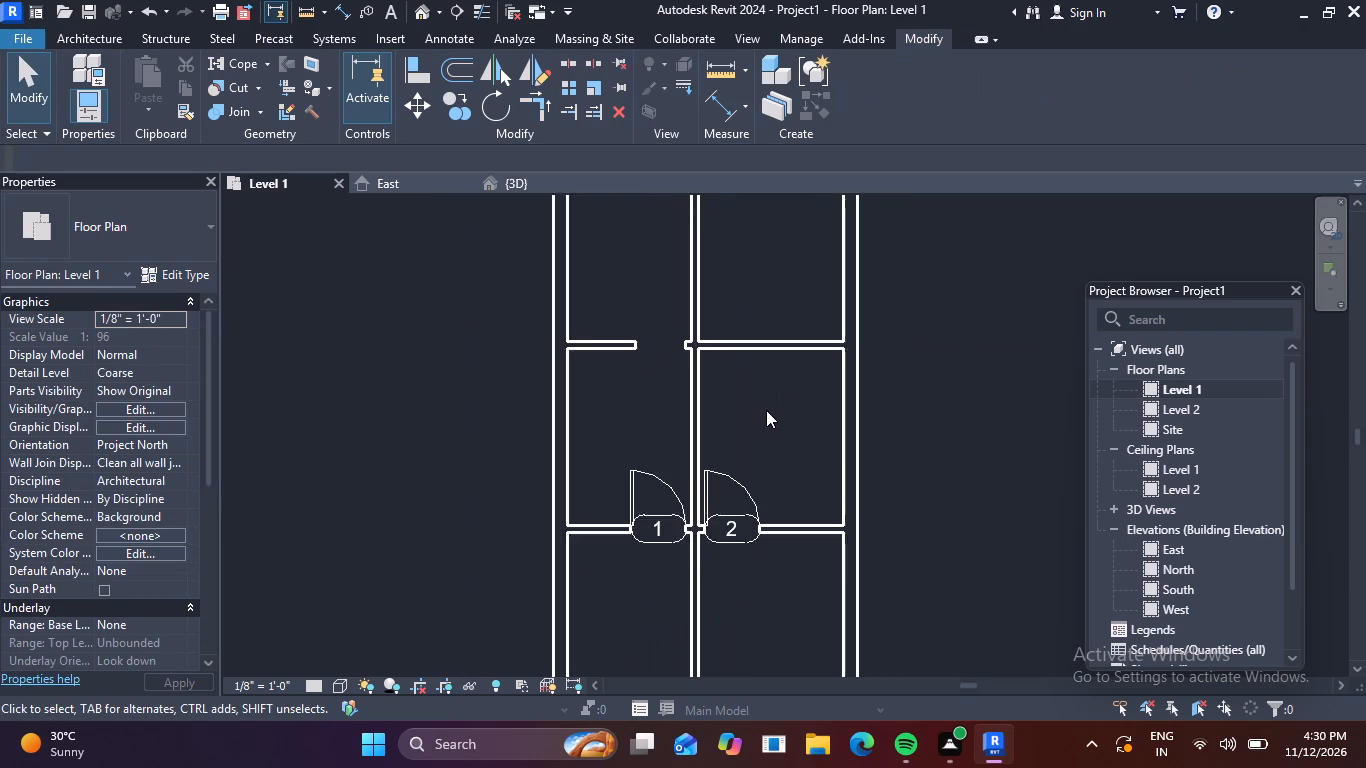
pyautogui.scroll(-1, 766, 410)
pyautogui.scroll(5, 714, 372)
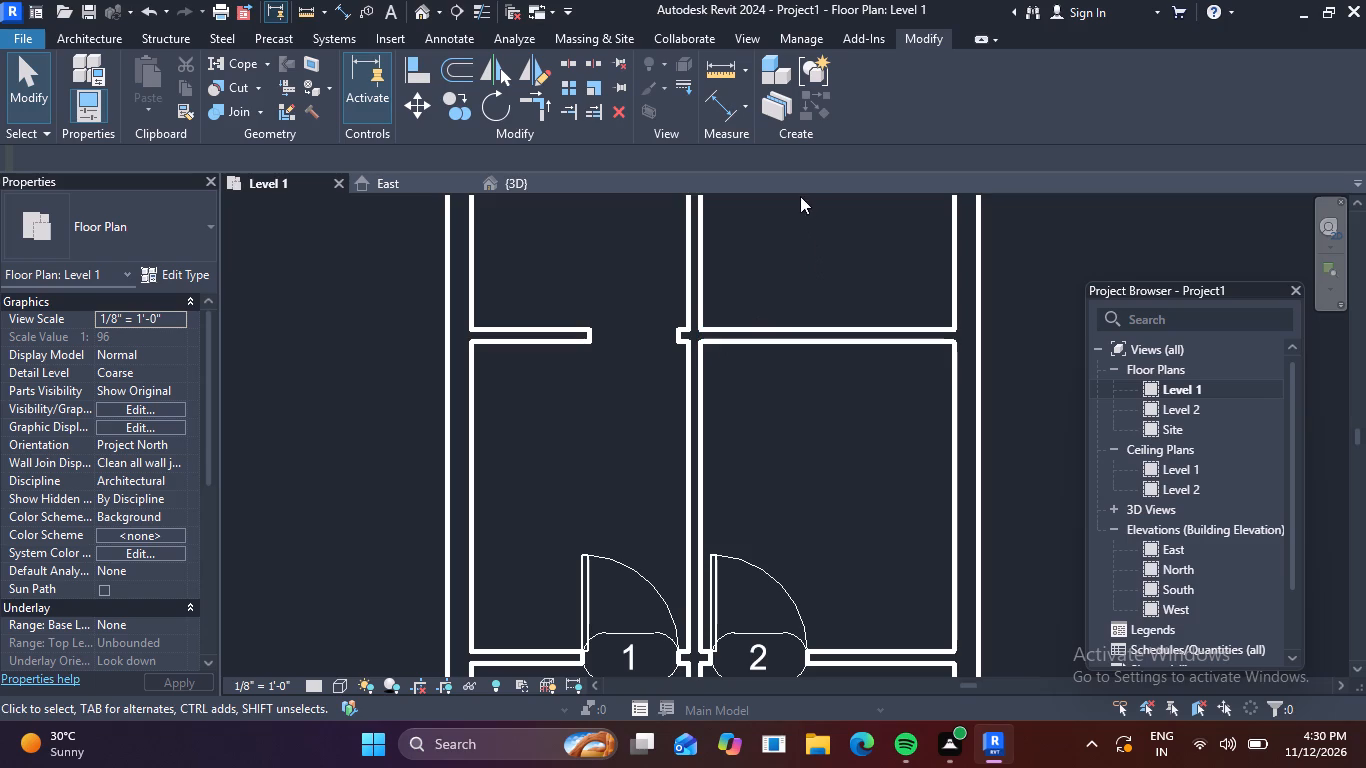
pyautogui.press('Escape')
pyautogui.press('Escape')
# Split the central partition just below the cross wall that contains the wall opening.
pyautogui.scroll(2, 702, 355)
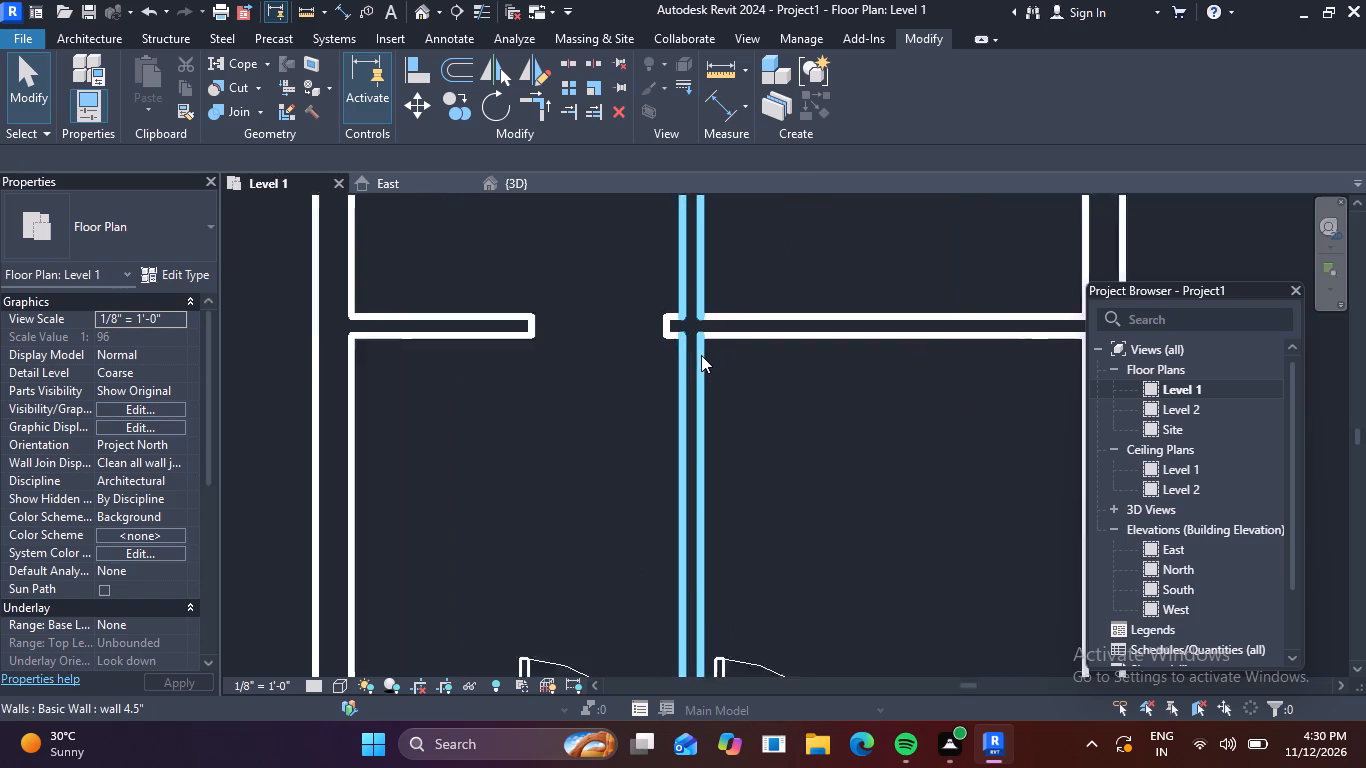
pyautogui.scroll(2, 701, 355)
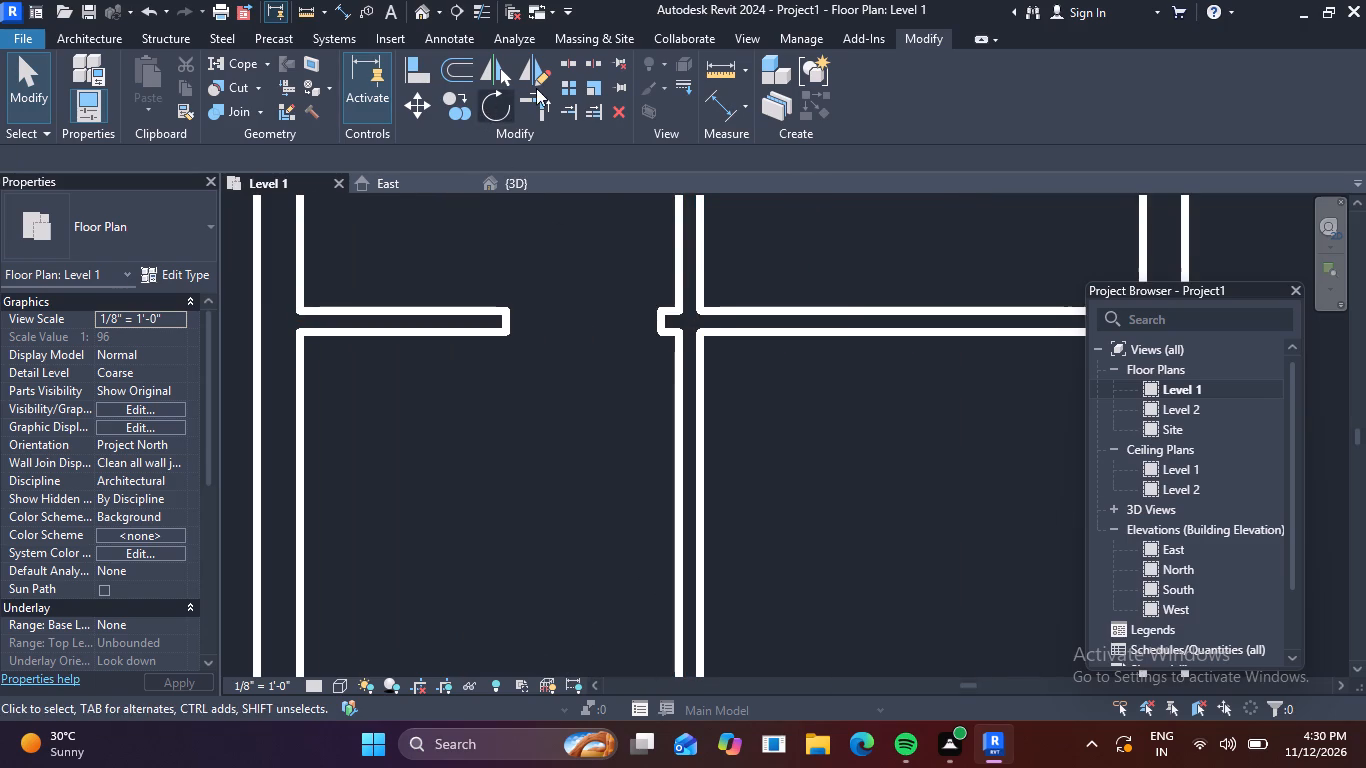
pyautogui.click(566, 64)
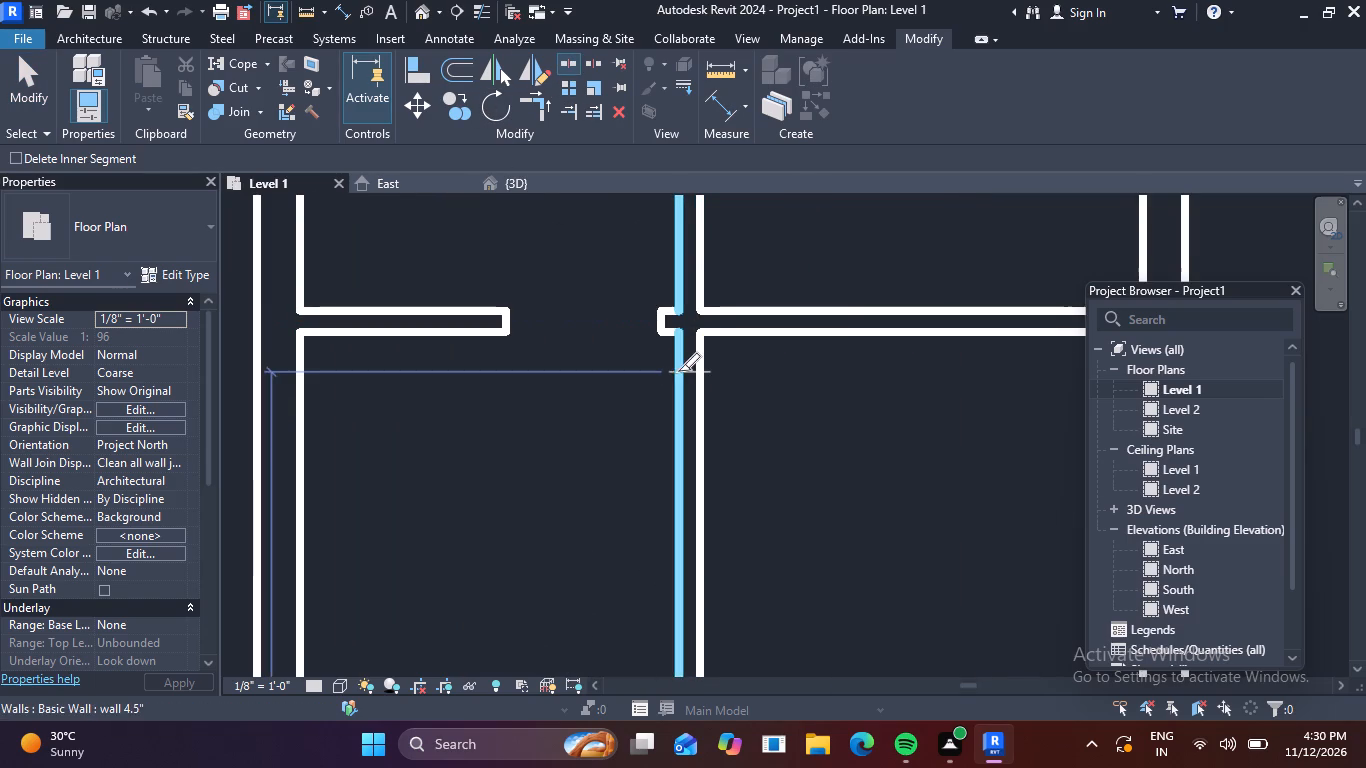
pyautogui.click(685, 372)
pyautogui.press('Escape')
pyautogui.scroll(-3, 795, 396)
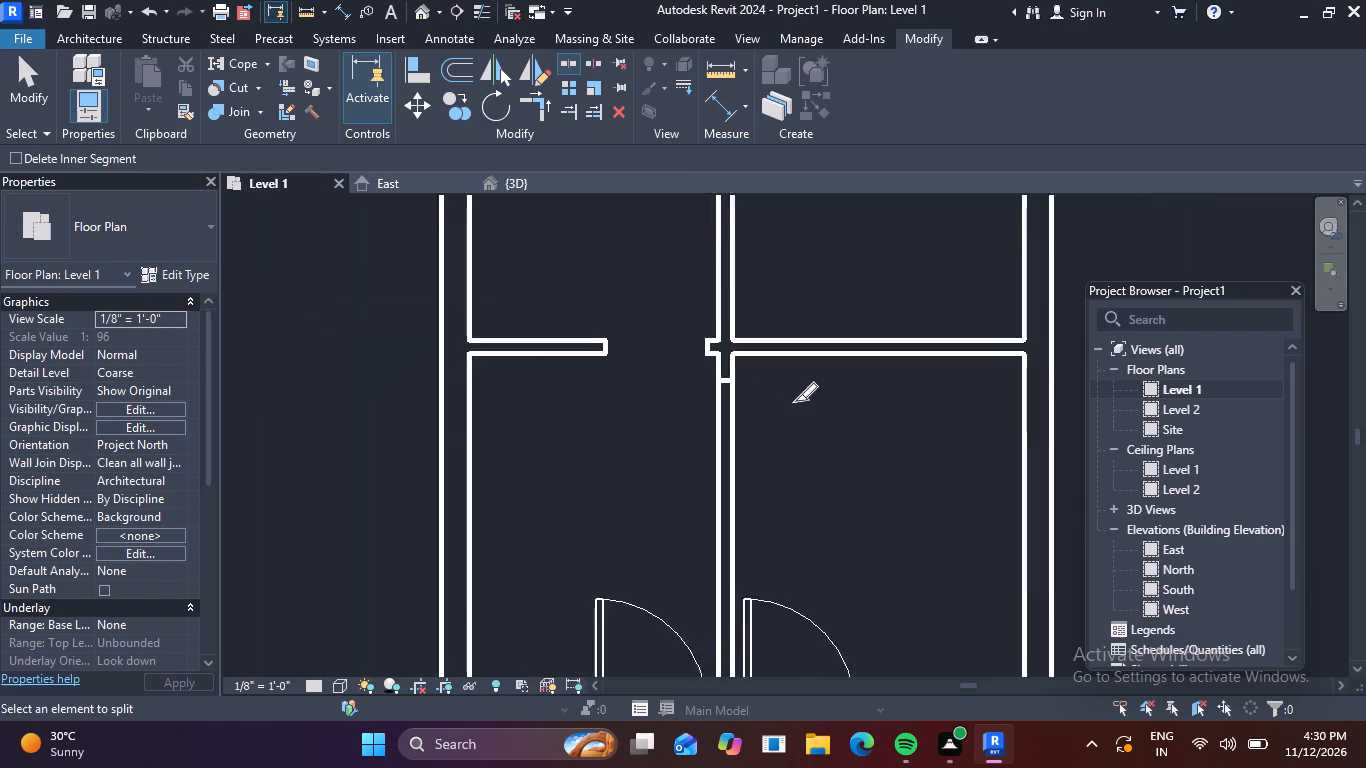
pyautogui.scroll(-1, 795, 401)
pyautogui.moveTo(795, 402); pyautogui.dragTo(784, 360, button='middle')
pyautogui.press('Escape')
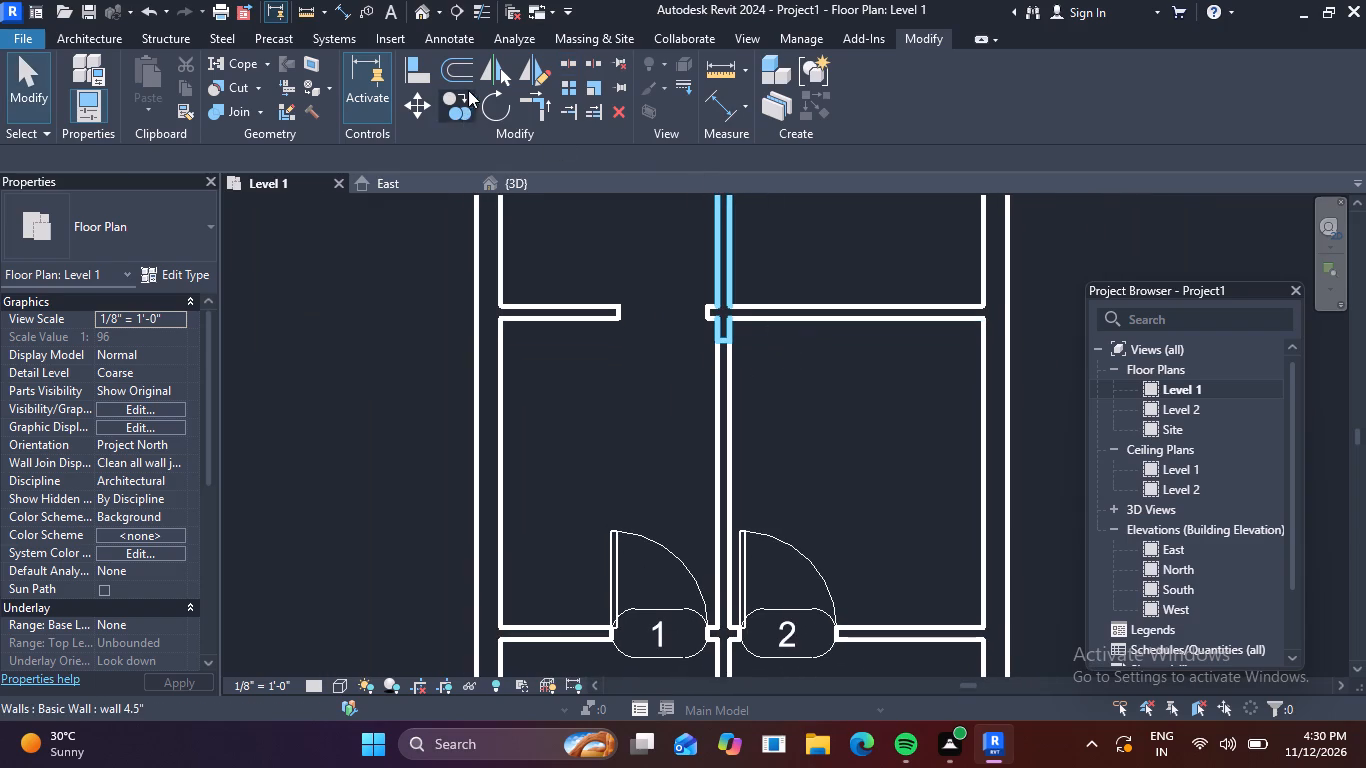
# Trim the central partition's upper segment and the right cross wall above door 2 into a corner.
pyautogui.click(532, 108)
pyautogui.click(721, 274)
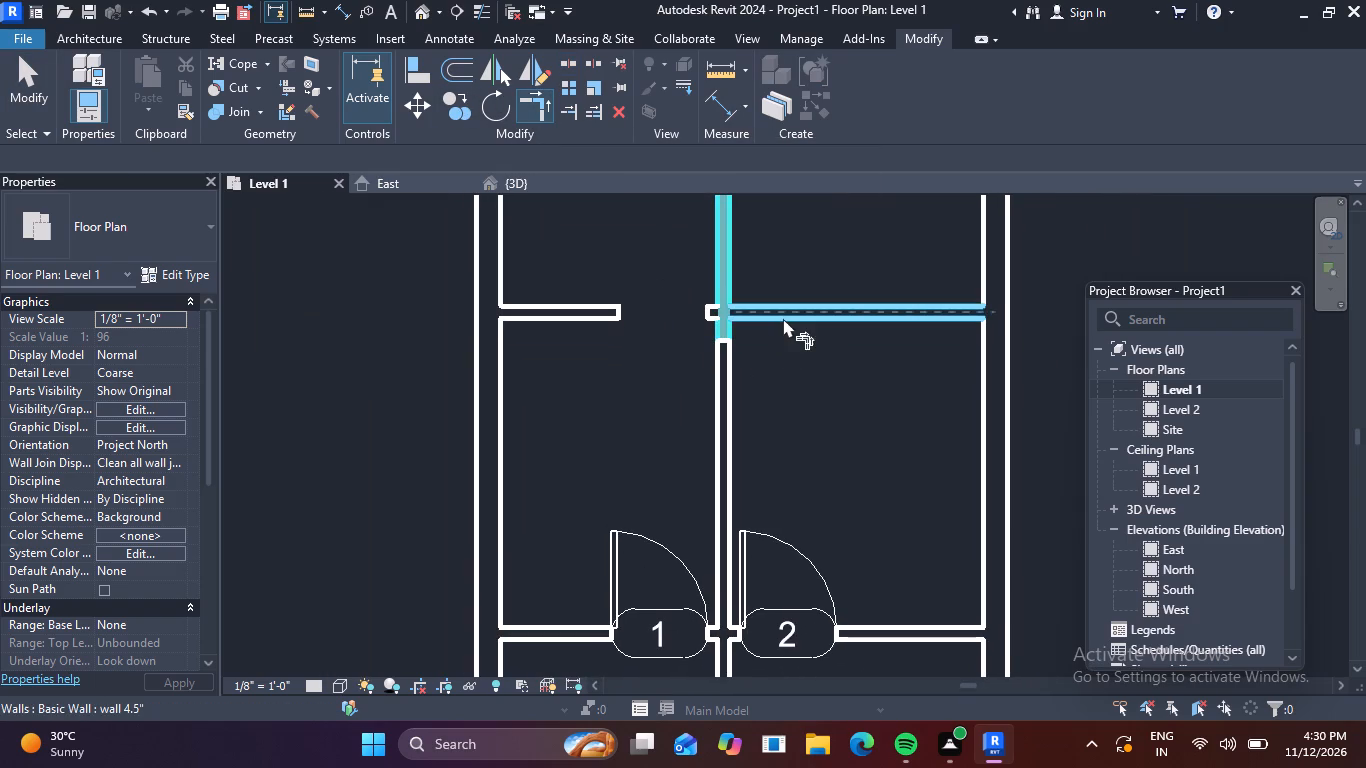
pyautogui.click(786, 313)
pyautogui.press('Escape')
pyautogui.scroll(-2, 771, 371)
pyautogui.moveTo(779, 399); pyautogui.dragTo(772, 334, button='middle')
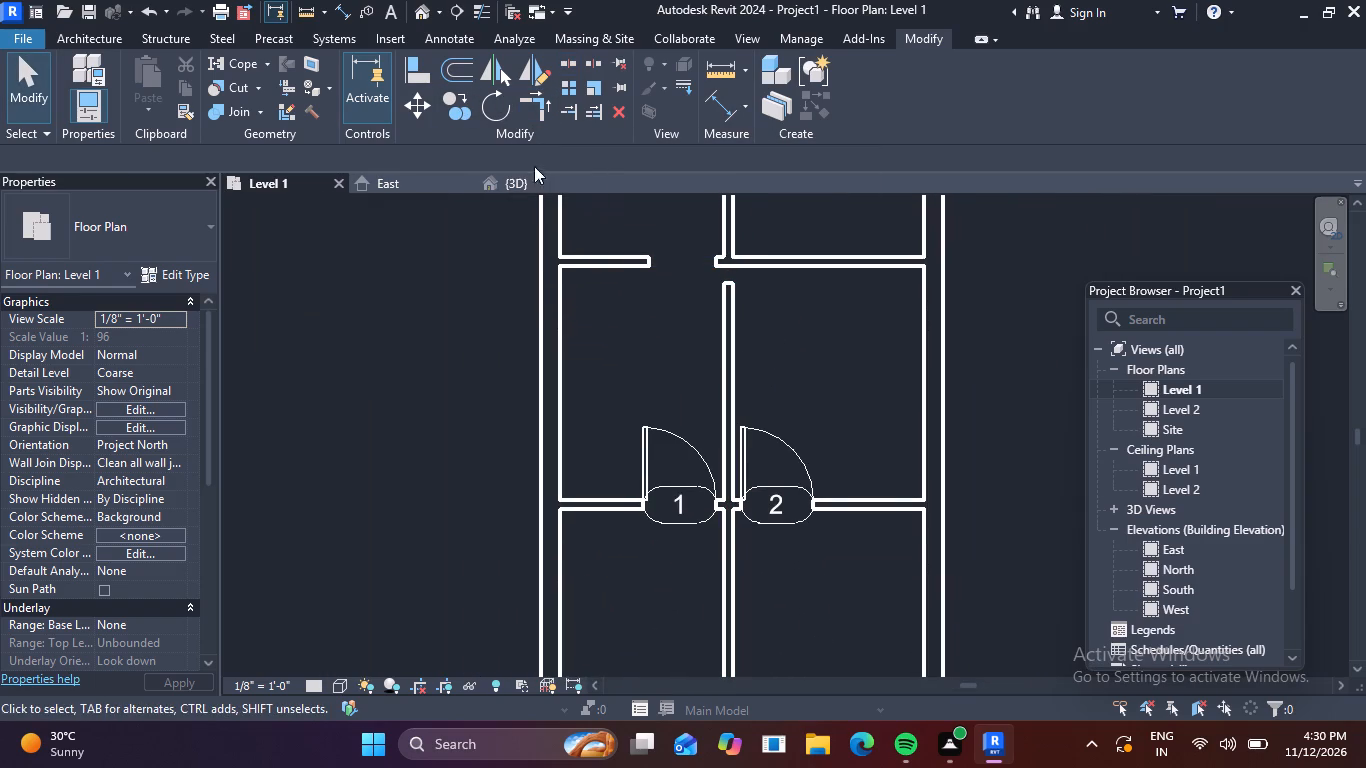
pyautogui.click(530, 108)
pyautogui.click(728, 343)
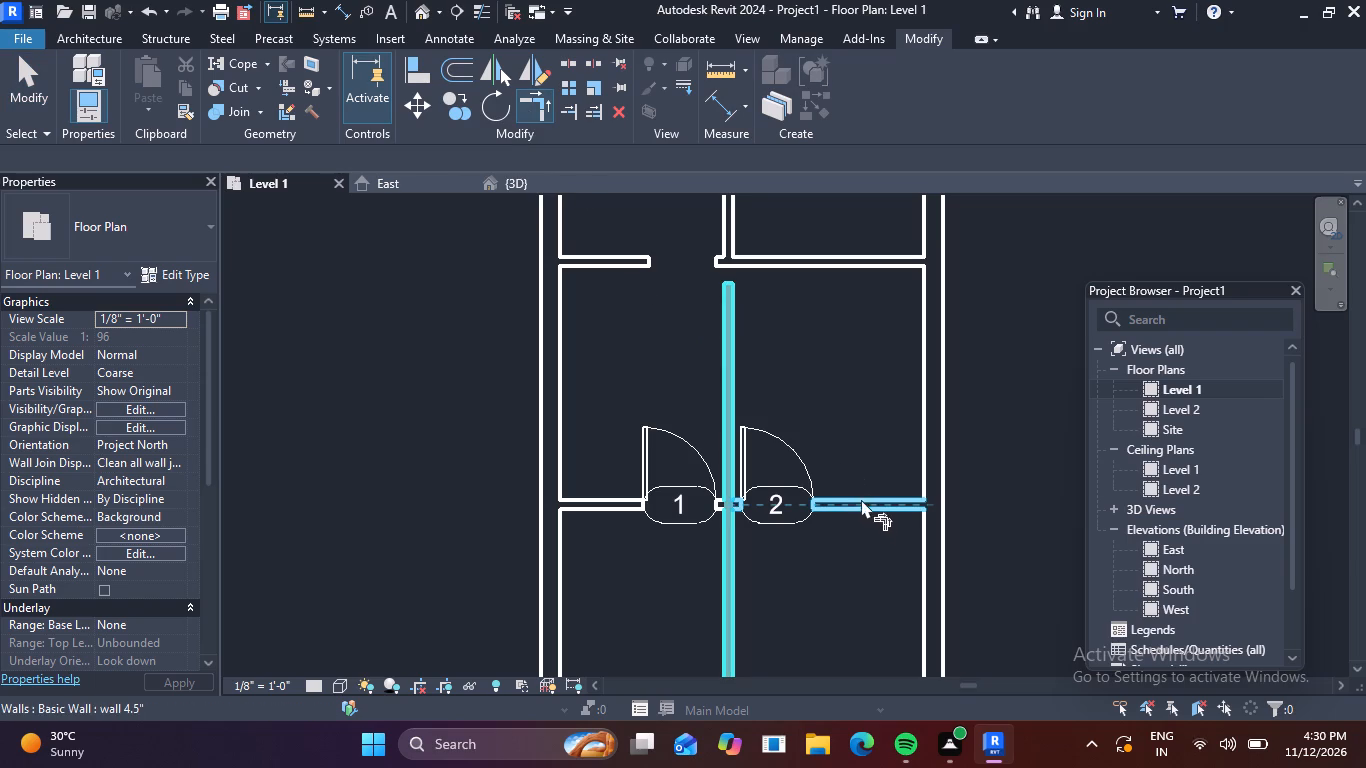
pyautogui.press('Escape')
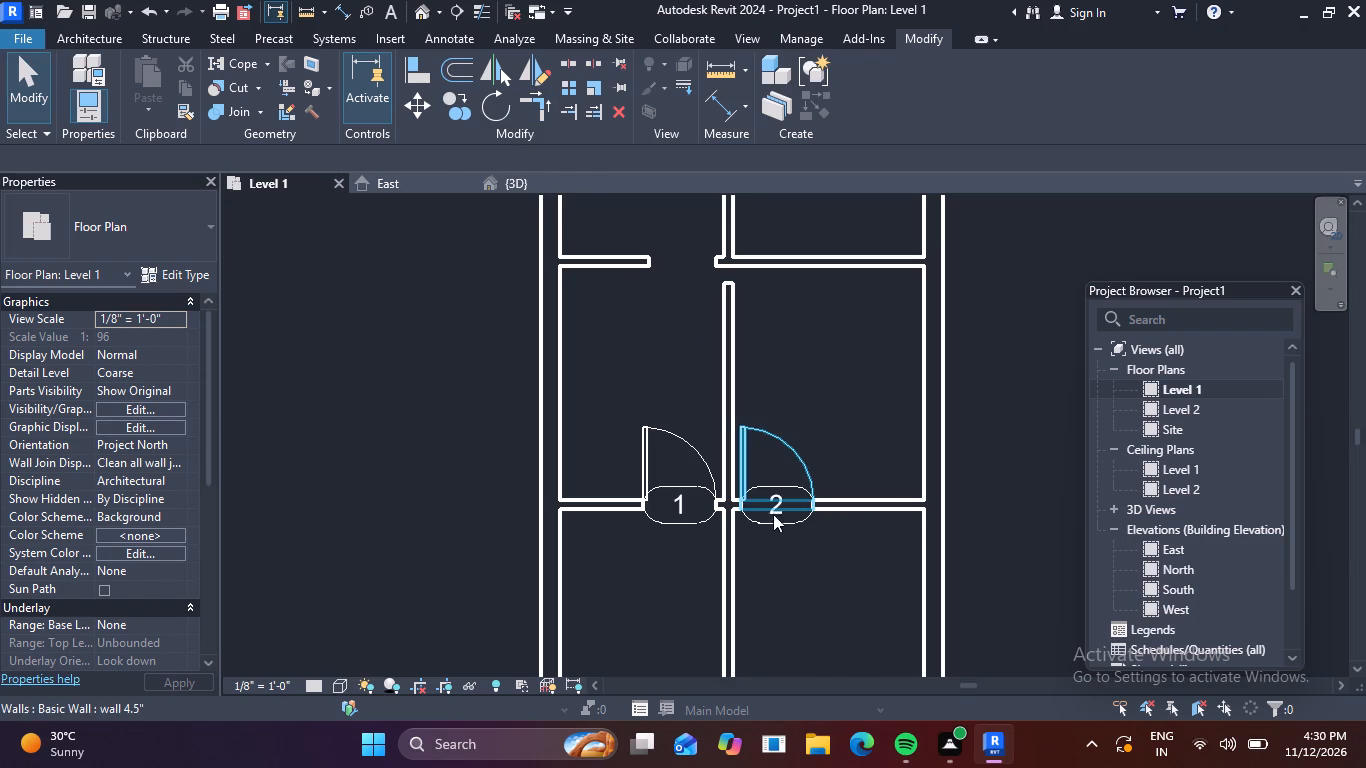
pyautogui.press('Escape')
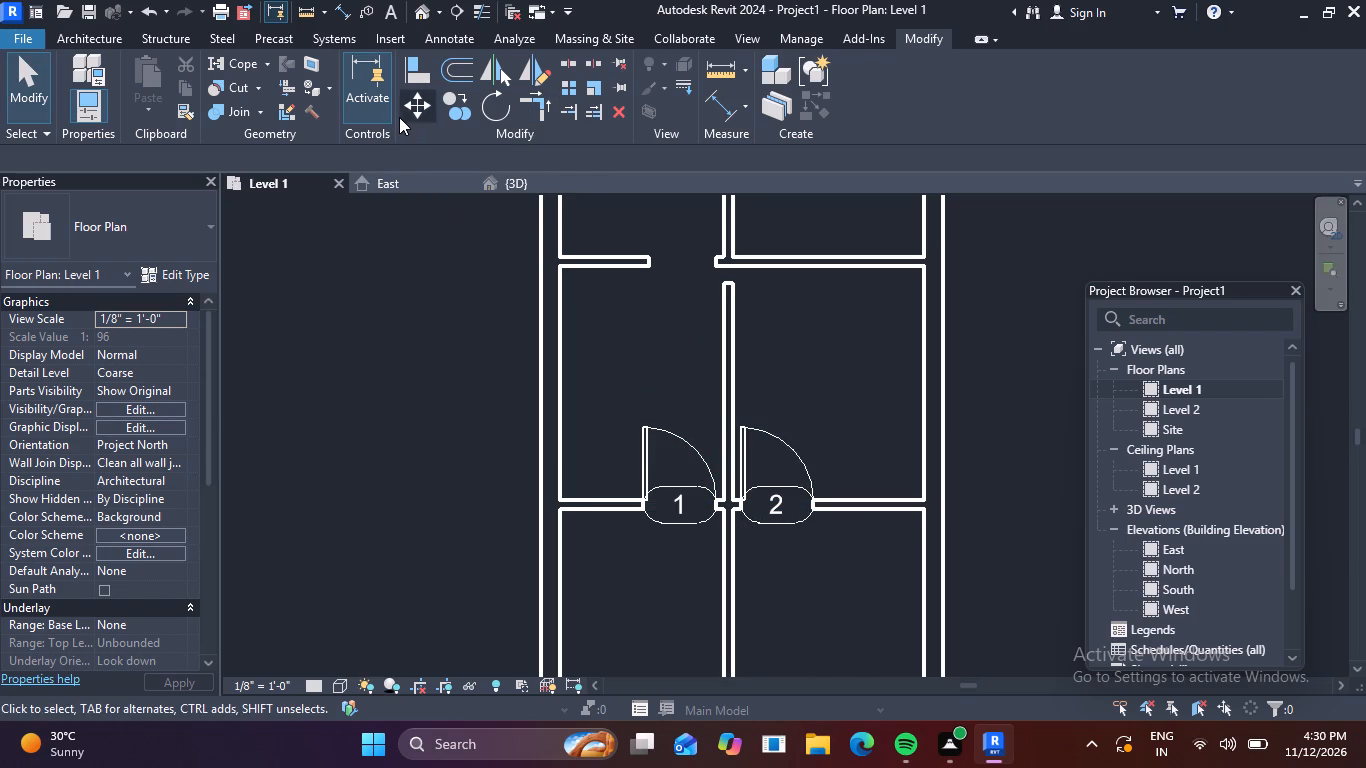
# Trim the lower central partition and door 2's cross wall into a corner, keeping the partition below the doors.
pyautogui.click(541, 96)
pyautogui.click(726, 532)
pyautogui.click(879, 494)
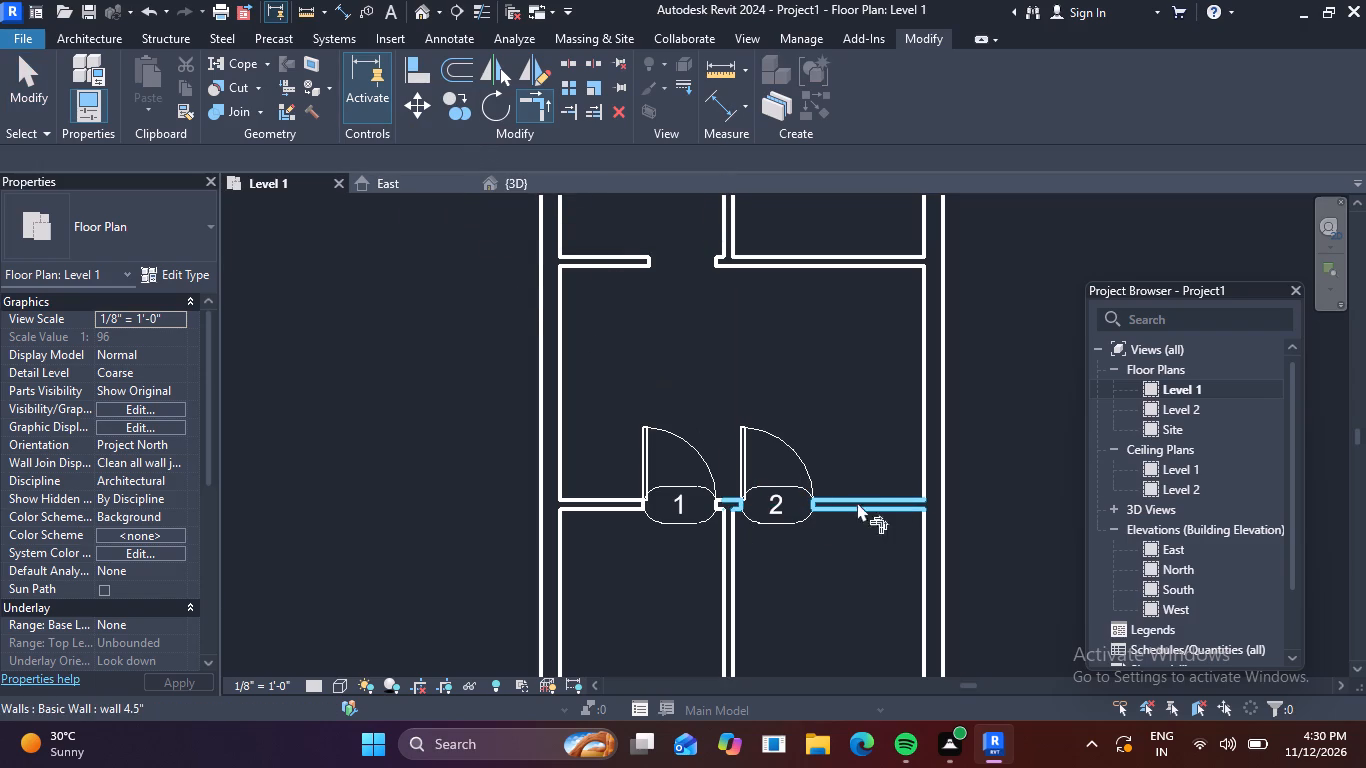
pyautogui.press('Escape')
# Cut a wall opening about 3'-0" wide in the next left cross wall up, starting about 3'-9" from the left outer wall.
pyautogui.scroll(-5, 830, 506)
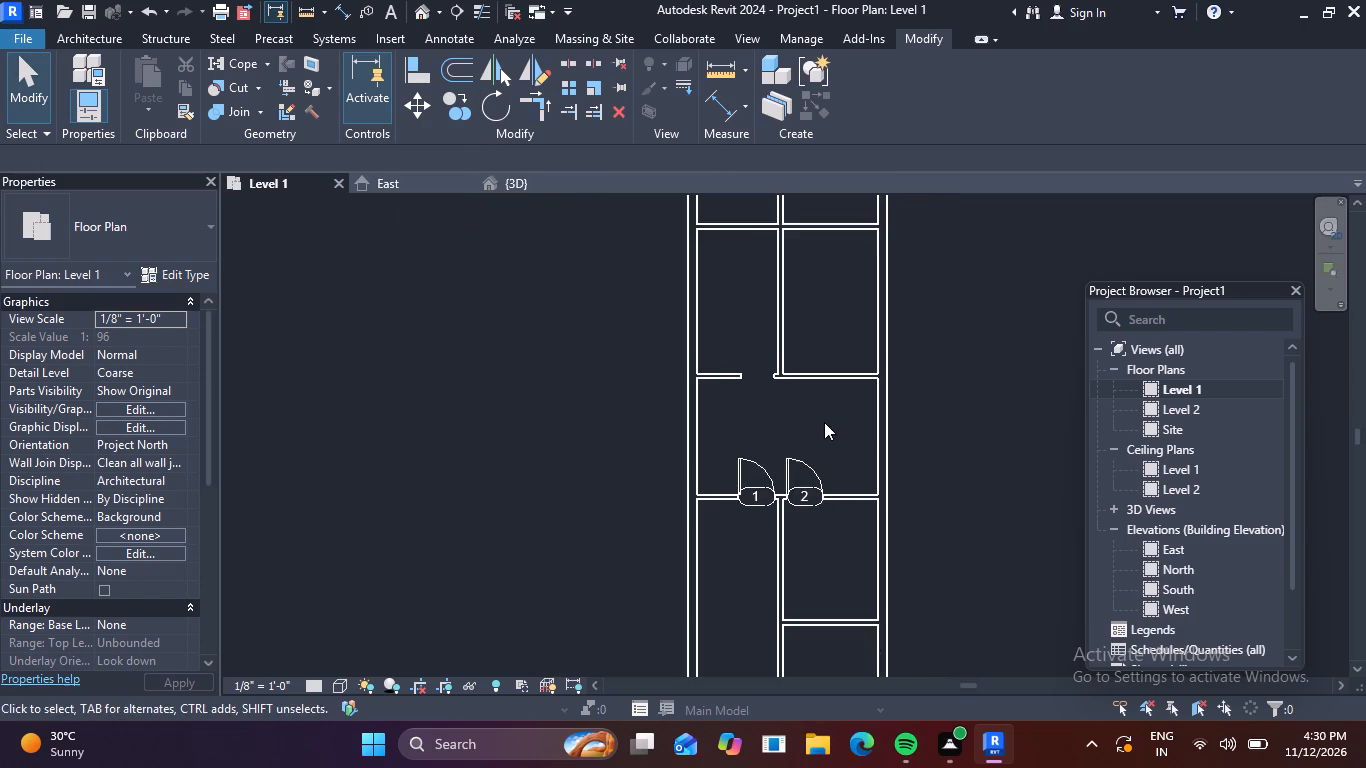
pyautogui.moveTo(835, 426); pyautogui.dragTo(851, 558, button='middle')
pyautogui.scroll(4, 779, 503)
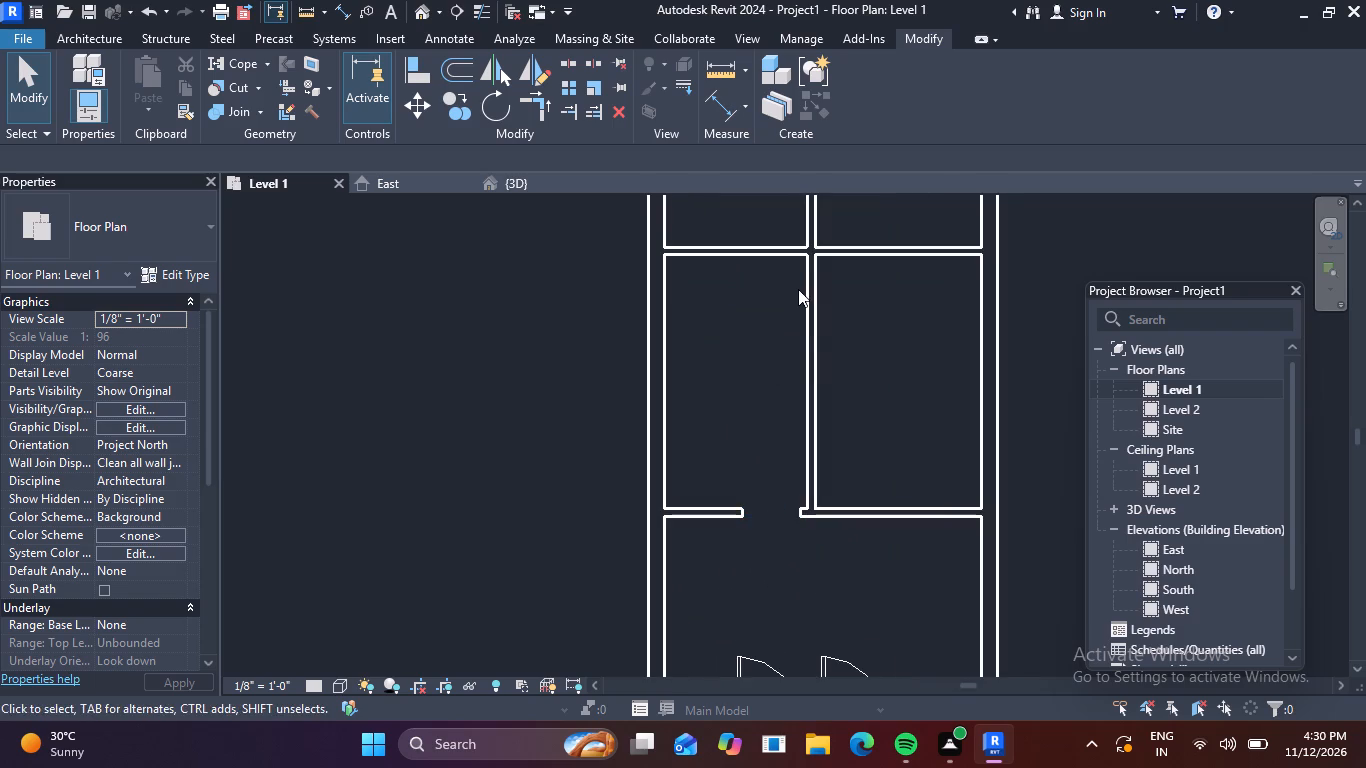
pyautogui.moveTo(798, 288); pyautogui.dragTo(813, 410, button='middle')
pyautogui.press('Escape')
pyautogui.moveTo(790, 573); pyautogui.dragTo(776, 532, button='middle')
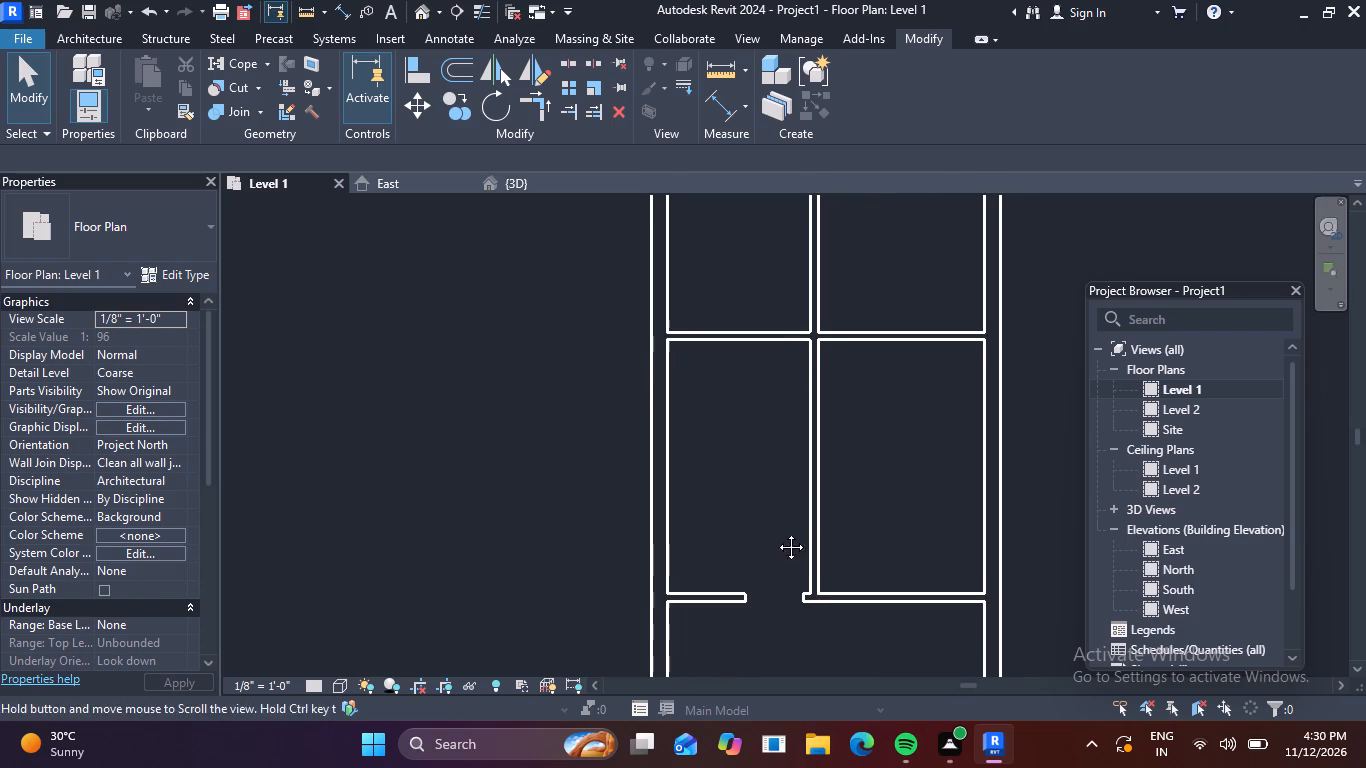
pyautogui.moveTo(776, 532); pyautogui.dragTo(776, 531, button='middle')
pyautogui.click(98, 34)
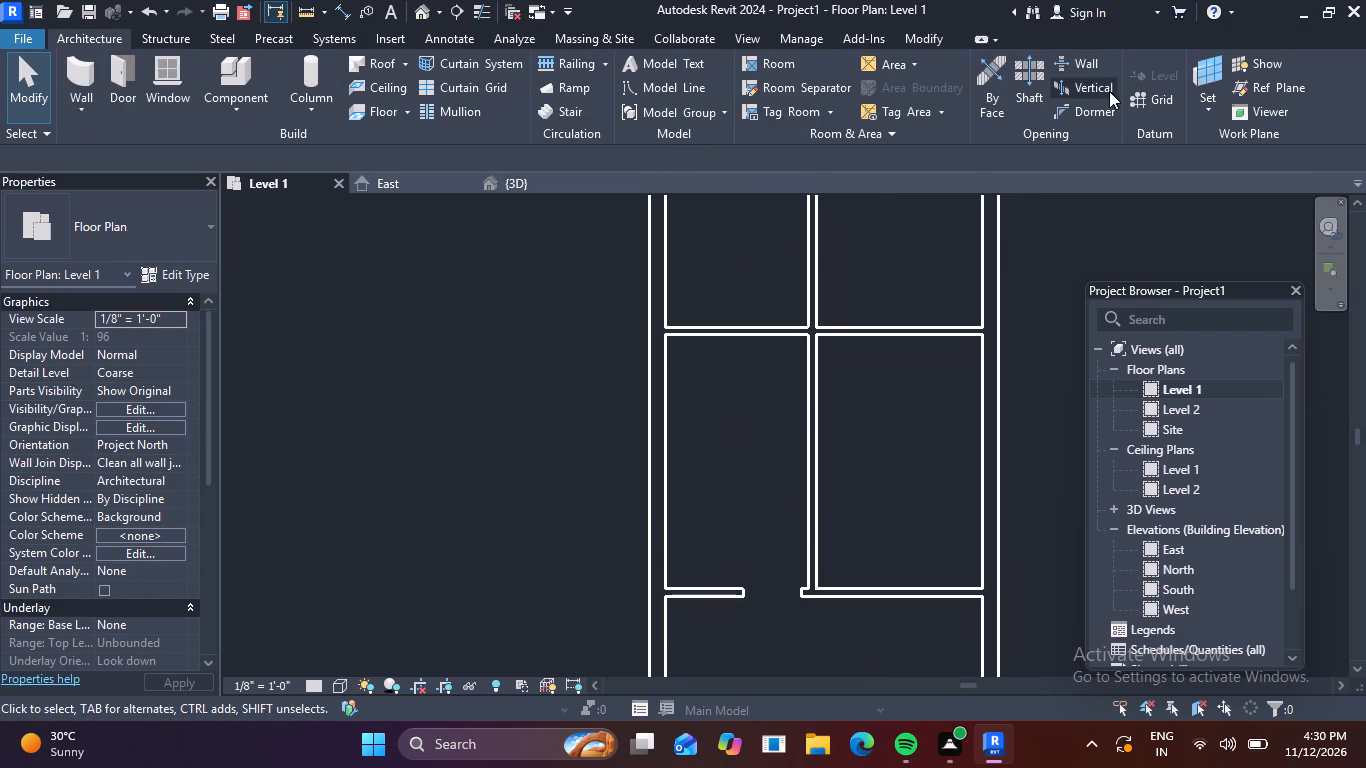
pyautogui.click(1096, 60)
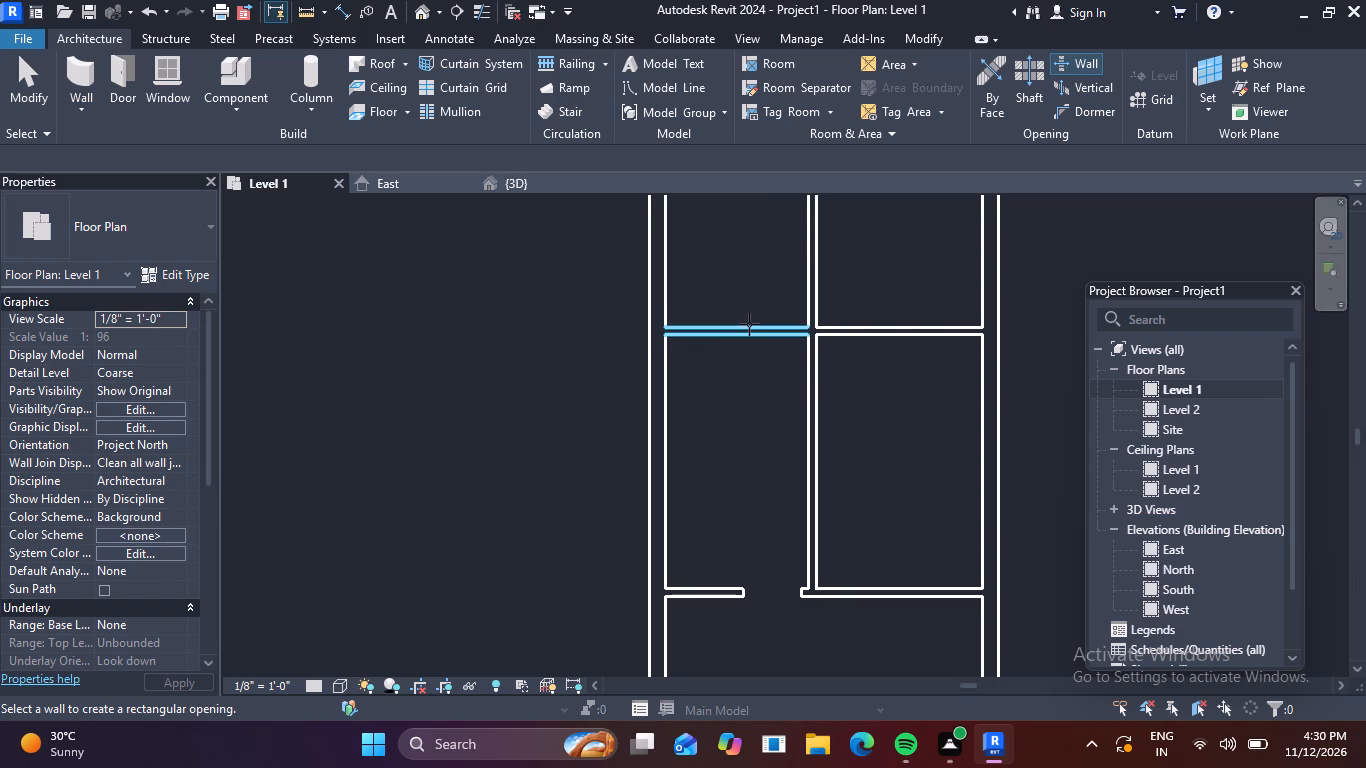
pyautogui.moveTo(749, 324); pyautogui.dragTo(787, 345)
pyautogui.moveTo(737, 300); pyautogui.dragTo(755, 318)
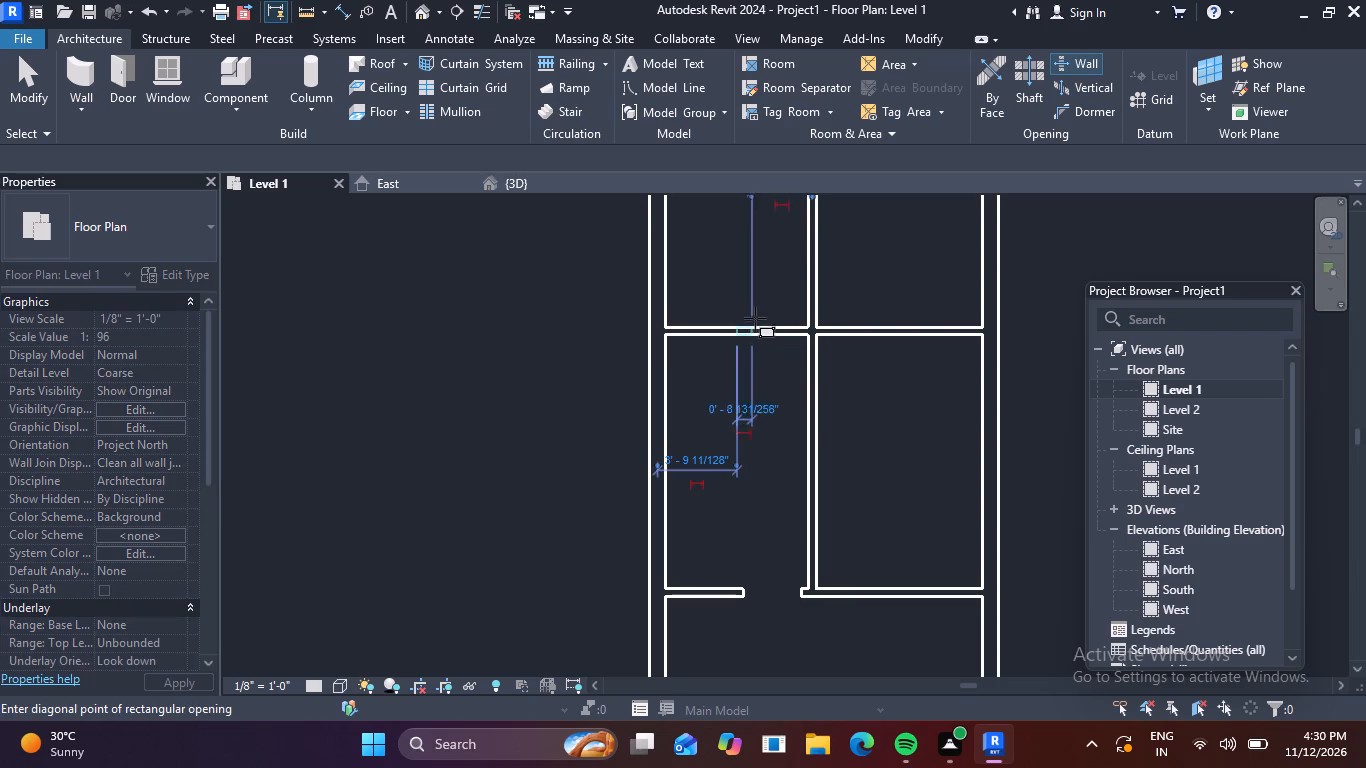
pyautogui.moveTo(755, 318); pyautogui.dragTo(804, 346)
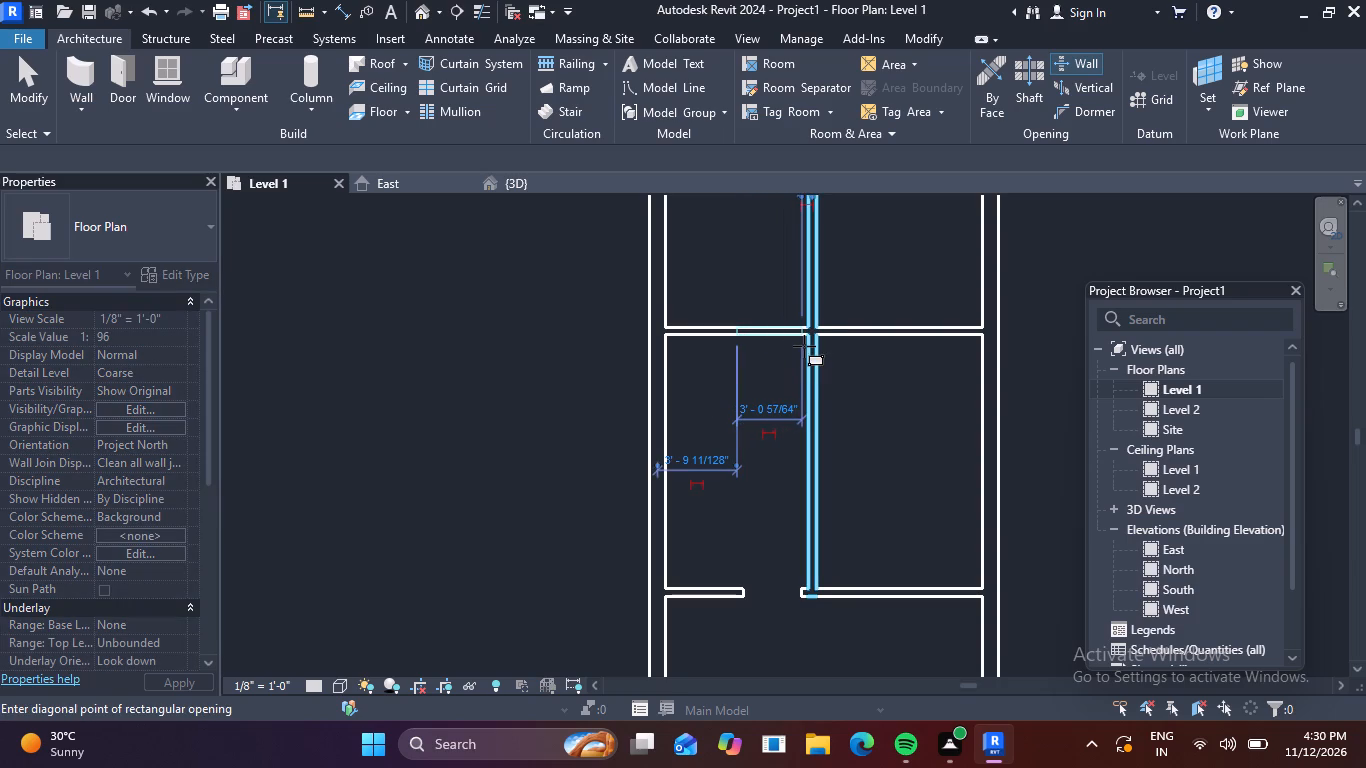
pyautogui.moveTo(804, 346); pyautogui.dragTo(800, 347)
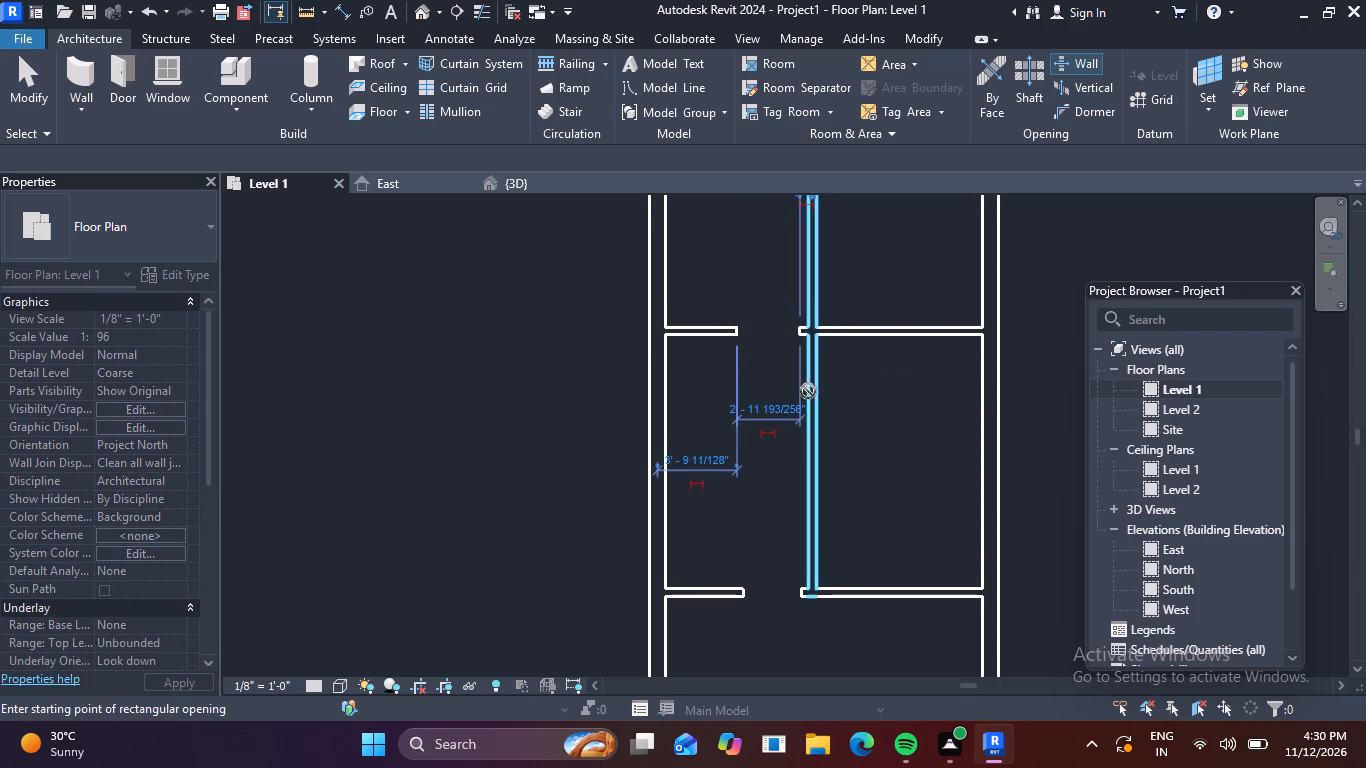
pyautogui.press('Escape')
pyautogui.scroll(7, 832, 610)
pyautogui.press('Escape')
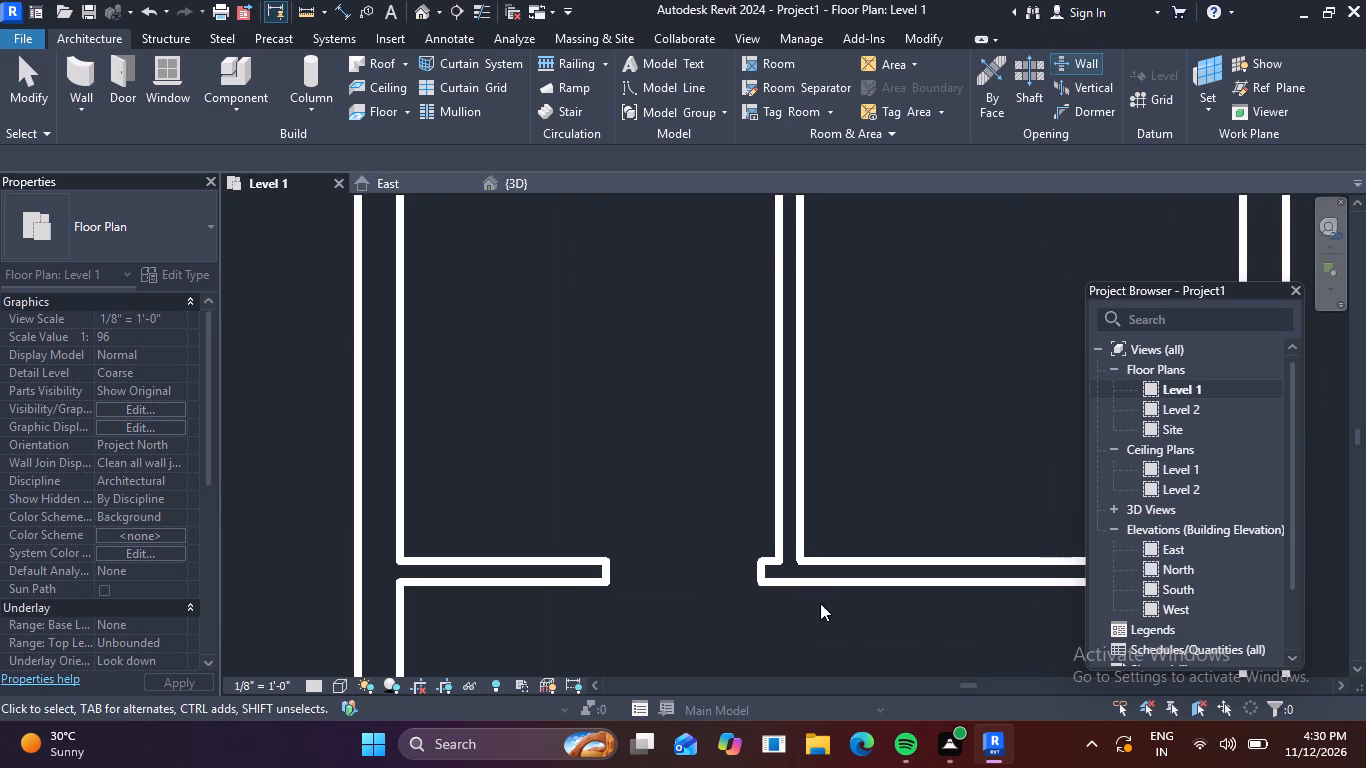
pyautogui.press('Escape')
pyautogui.press('Escape')
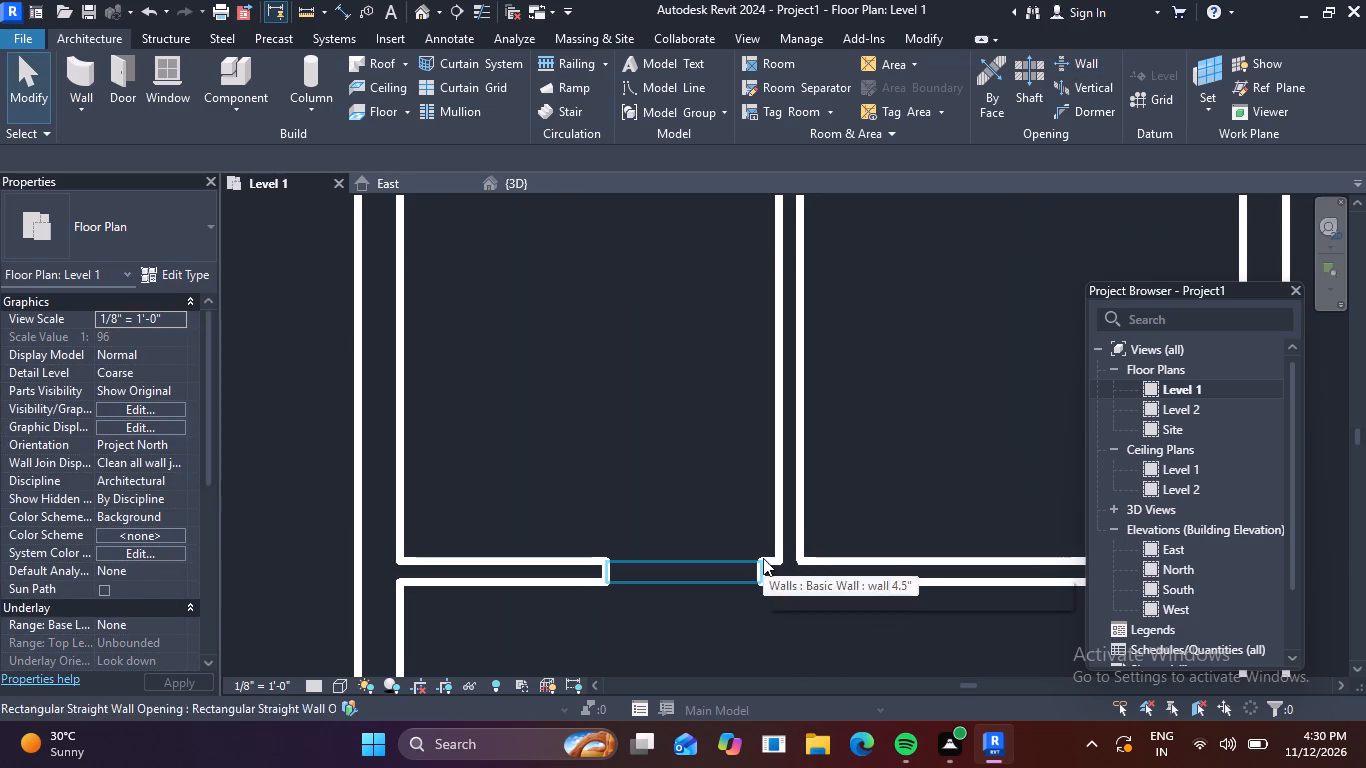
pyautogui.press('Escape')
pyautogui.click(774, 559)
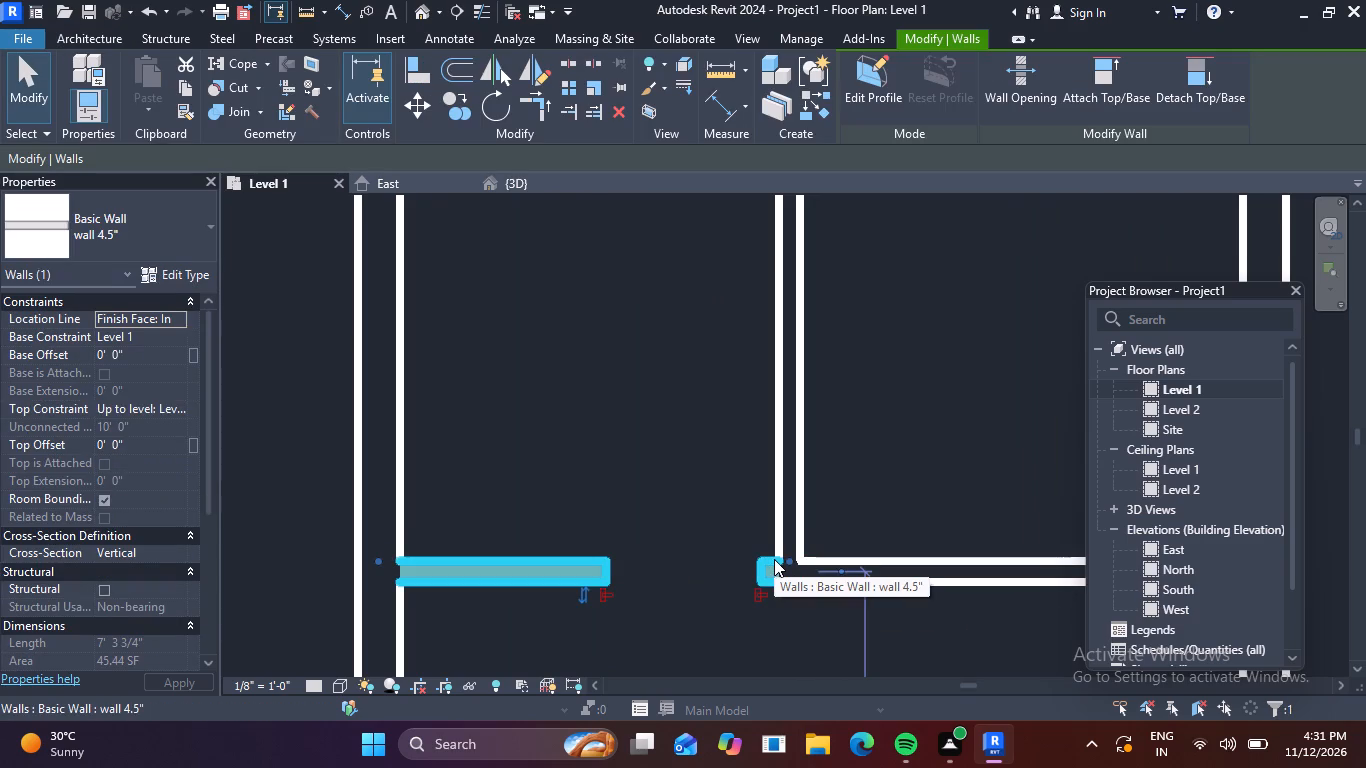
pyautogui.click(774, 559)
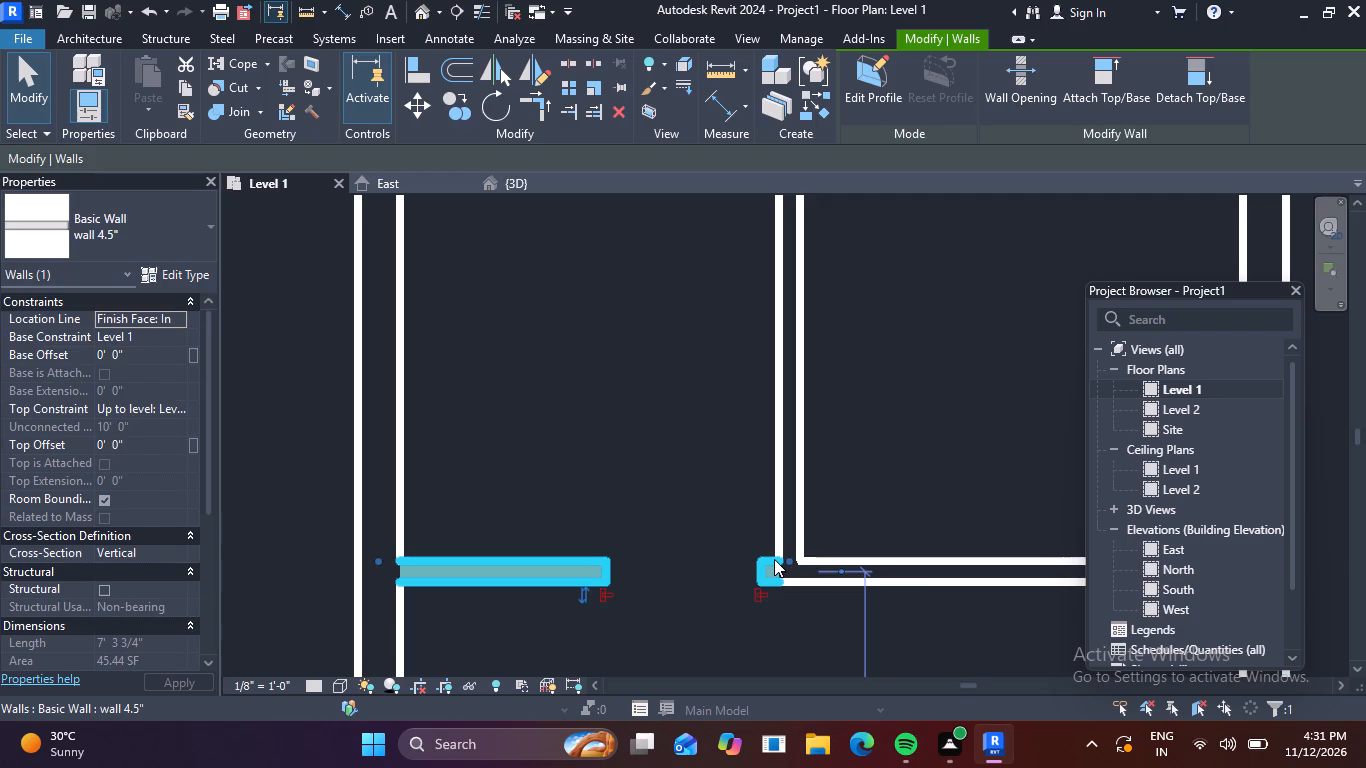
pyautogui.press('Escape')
# Place a Single-Flush 36" x 84" door in the topmost cross wall, centred 2'-0" left of the central partition, hinged partition-side and swinging downward.
pyautogui.scroll(-5, 774, 590)
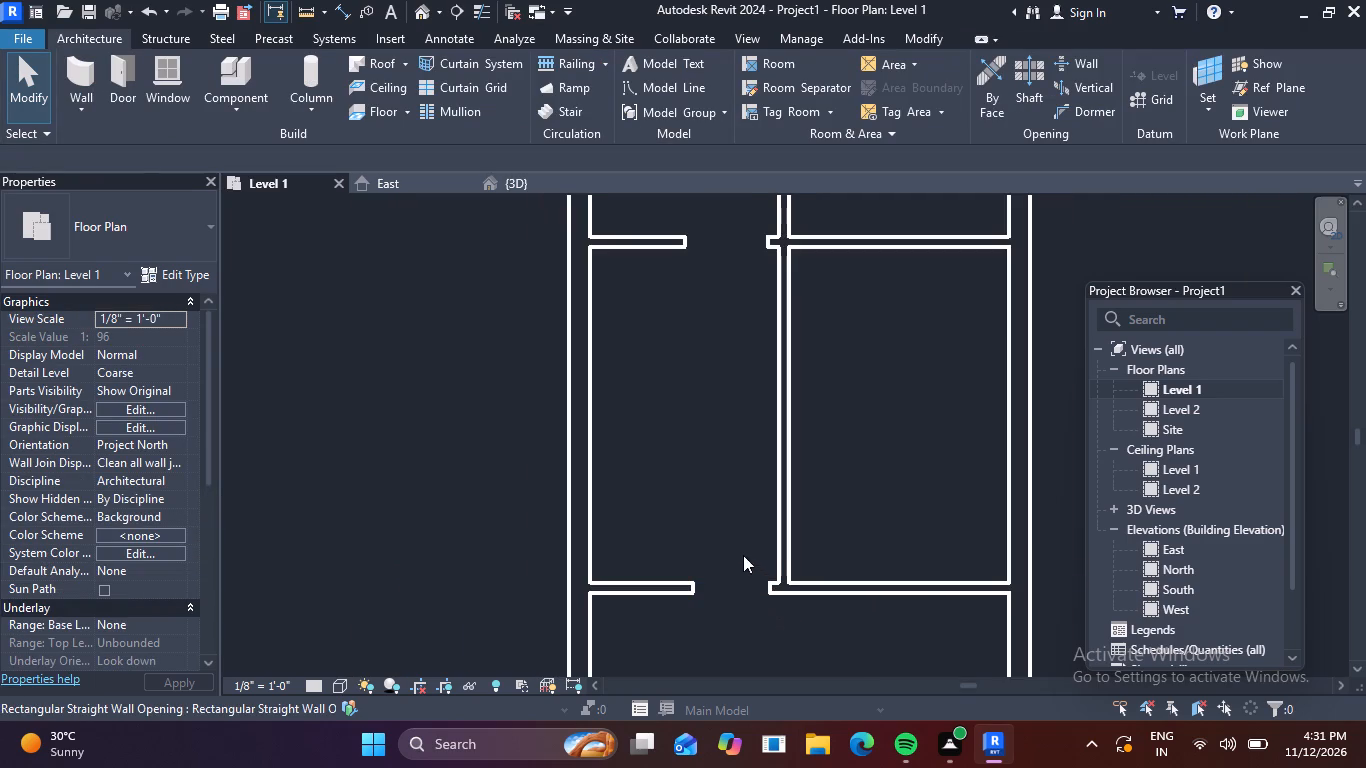
pyautogui.scroll(-3, 738, 533)
pyautogui.moveTo(730, 475); pyautogui.dragTo(726, 582, button='middle')
pyautogui.scroll(-3, 720, 541)
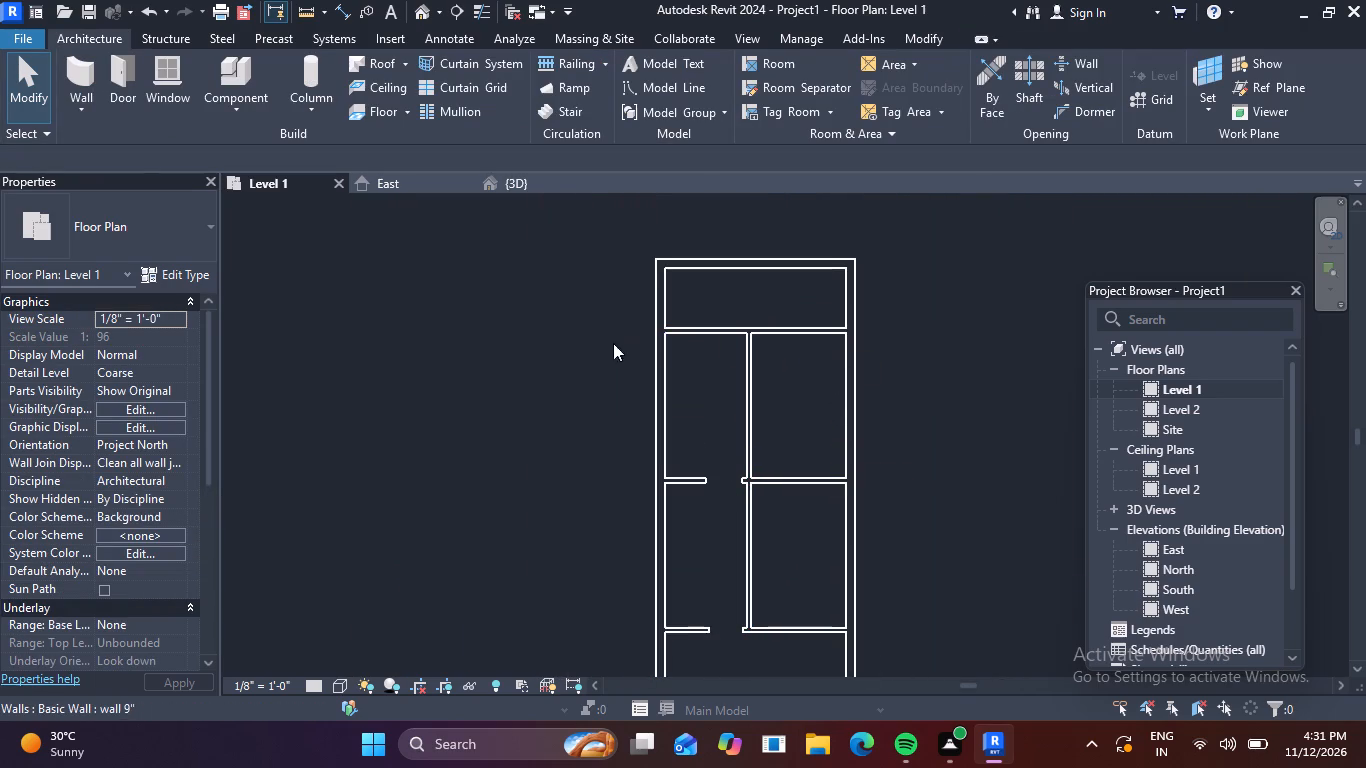
pyautogui.click(70, 104)
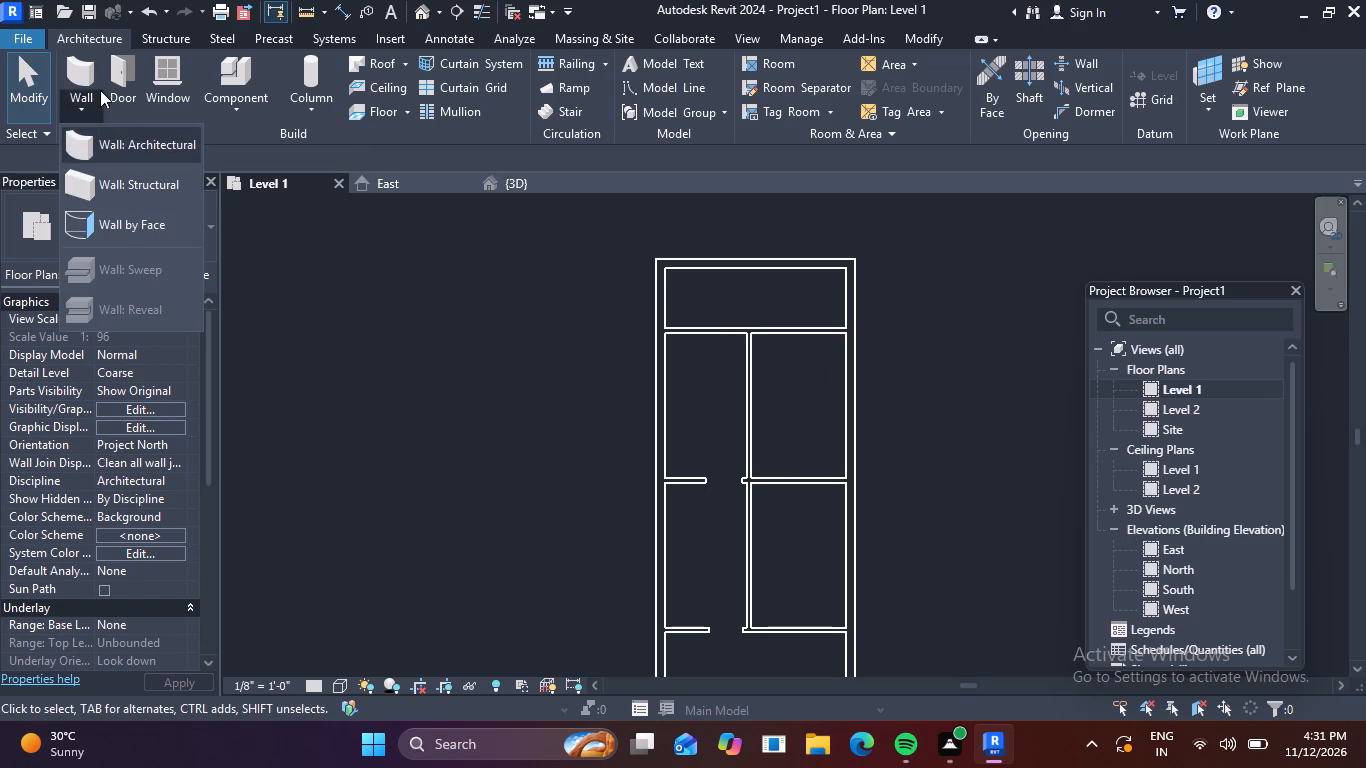
pyautogui.click(87, 80)
pyautogui.click(118, 79)
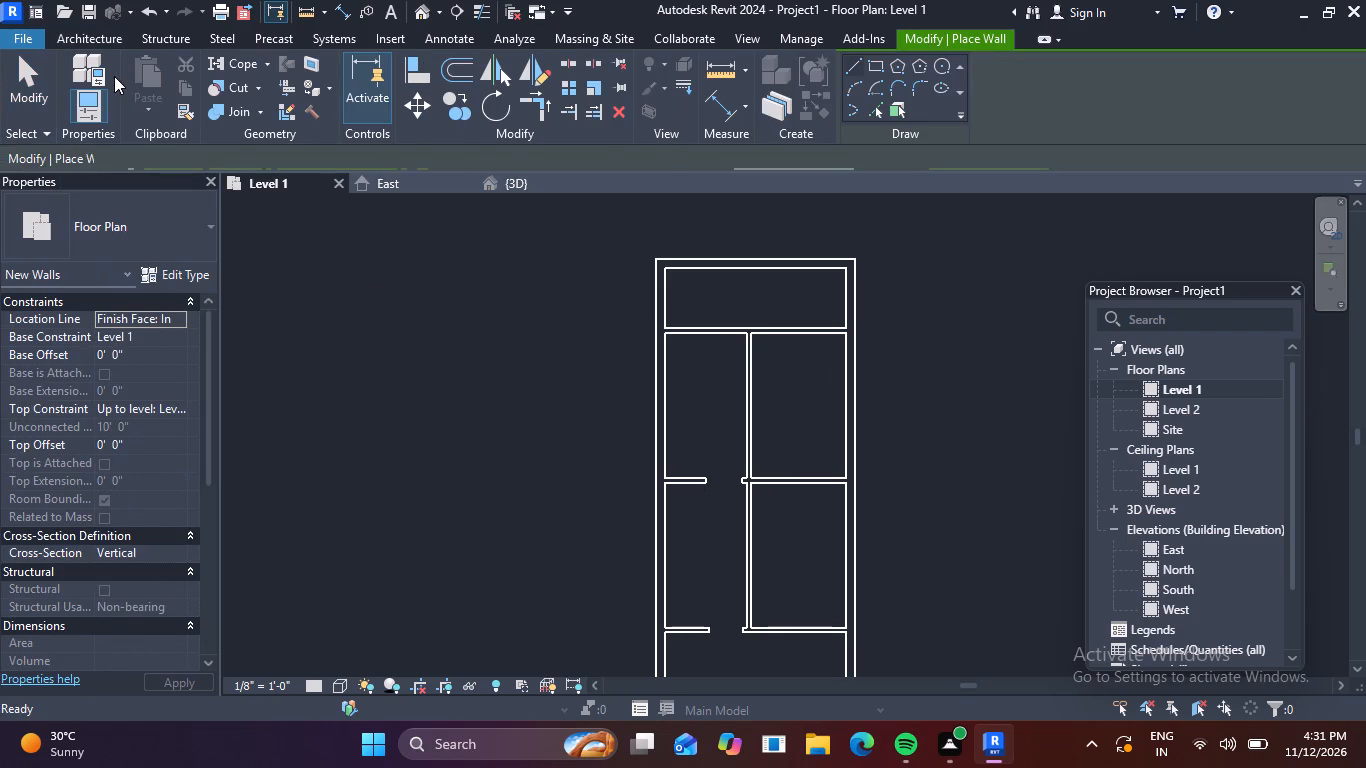
pyautogui.click(83, 43)
pyautogui.click(137, 81)
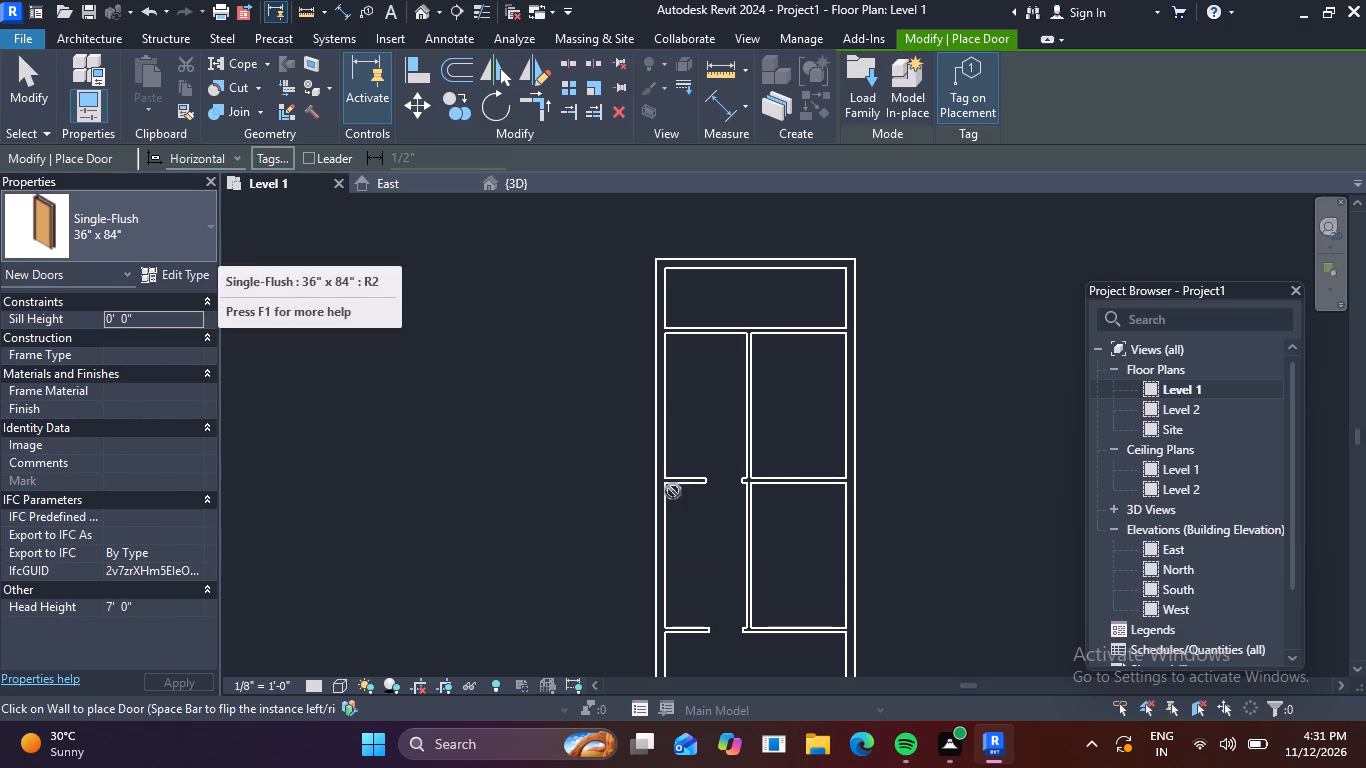
pyautogui.press('space')
pyautogui.click(727, 333)
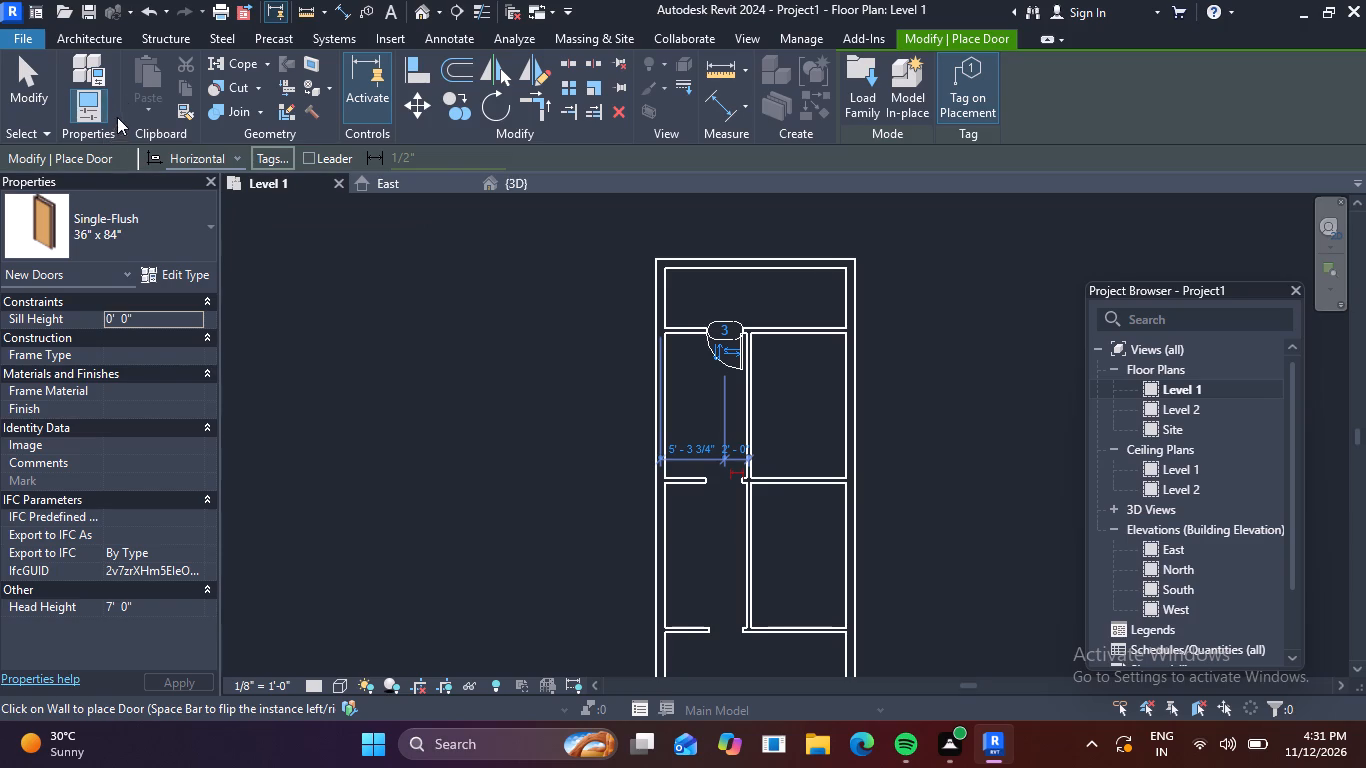
# Place two Single-Flush 30" x 84" doors in the central partition, each centred 2'-0" above a cross wall with an opening, swinging into the right-hand rooms.
pyautogui.click(118, 37)
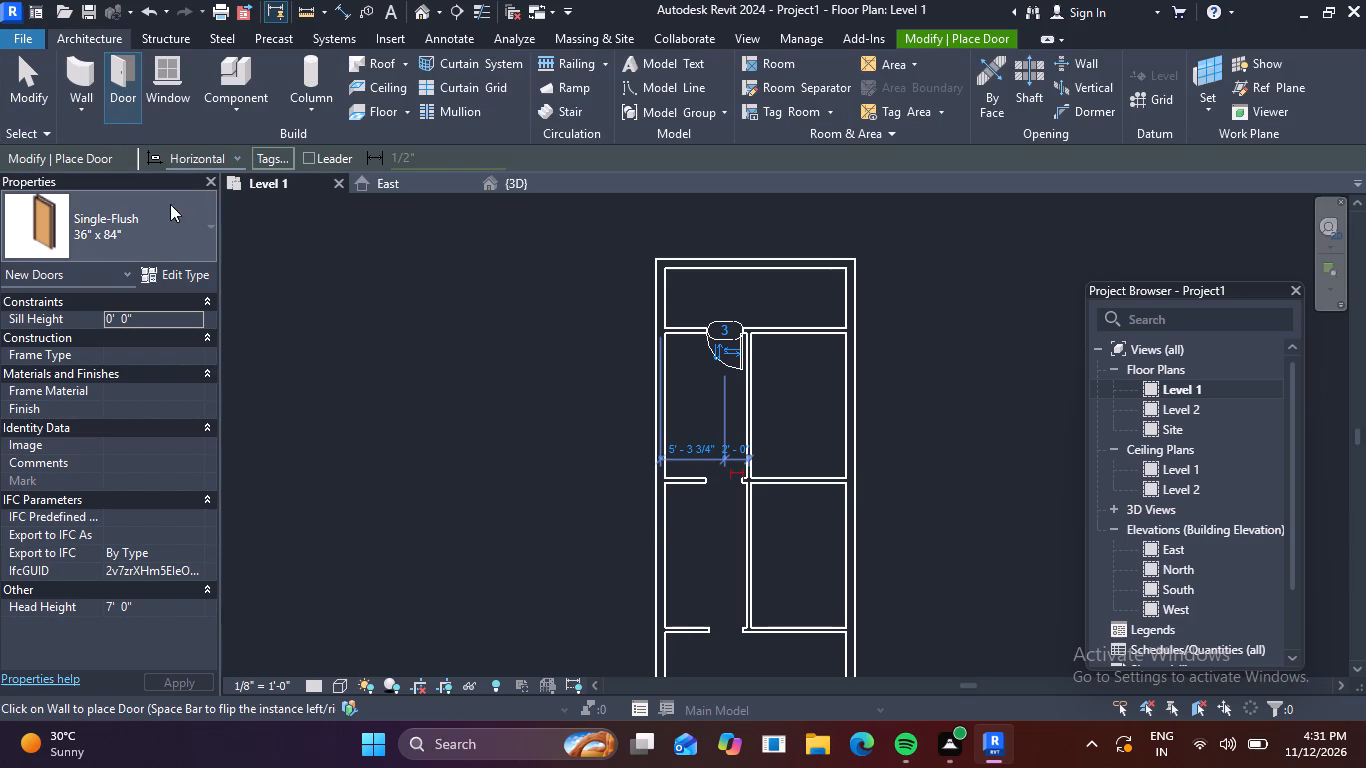
pyautogui.click(214, 232)
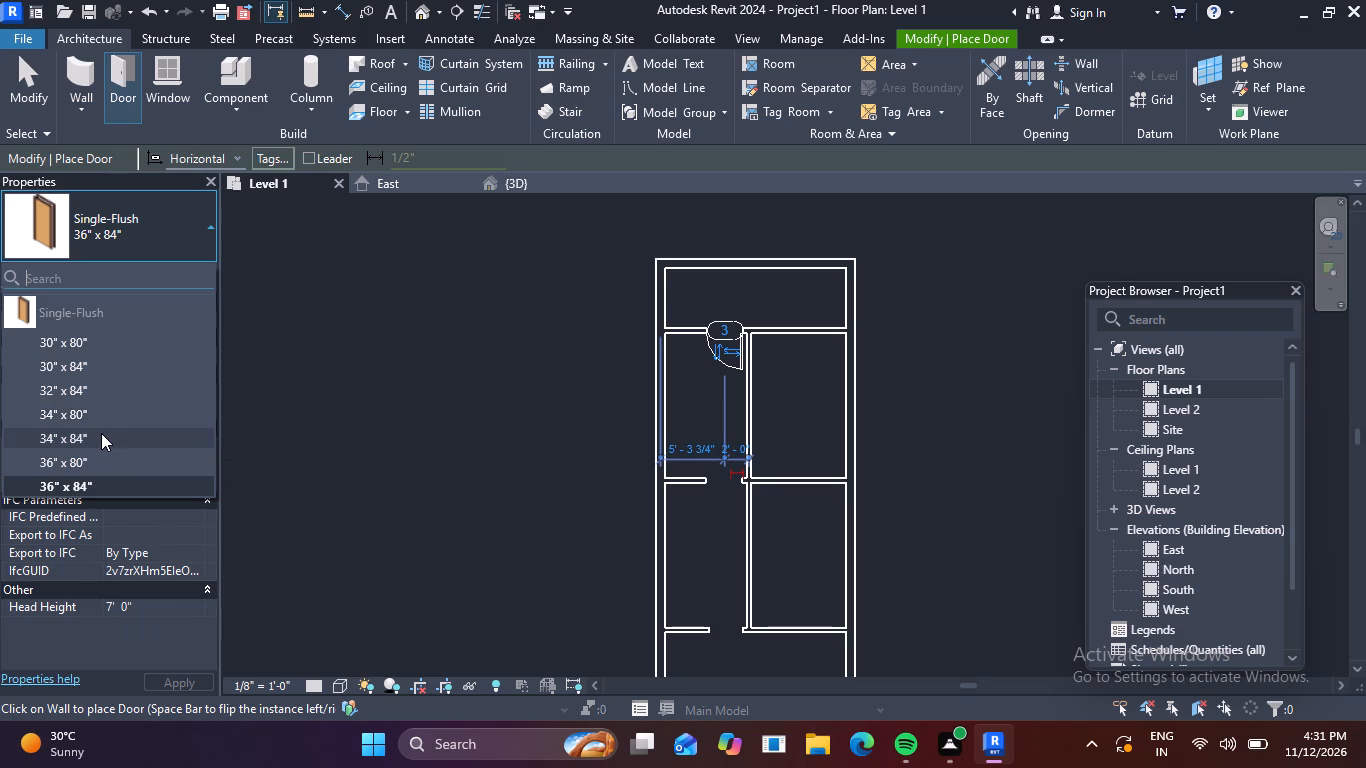
pyautogui.click(96, 362)
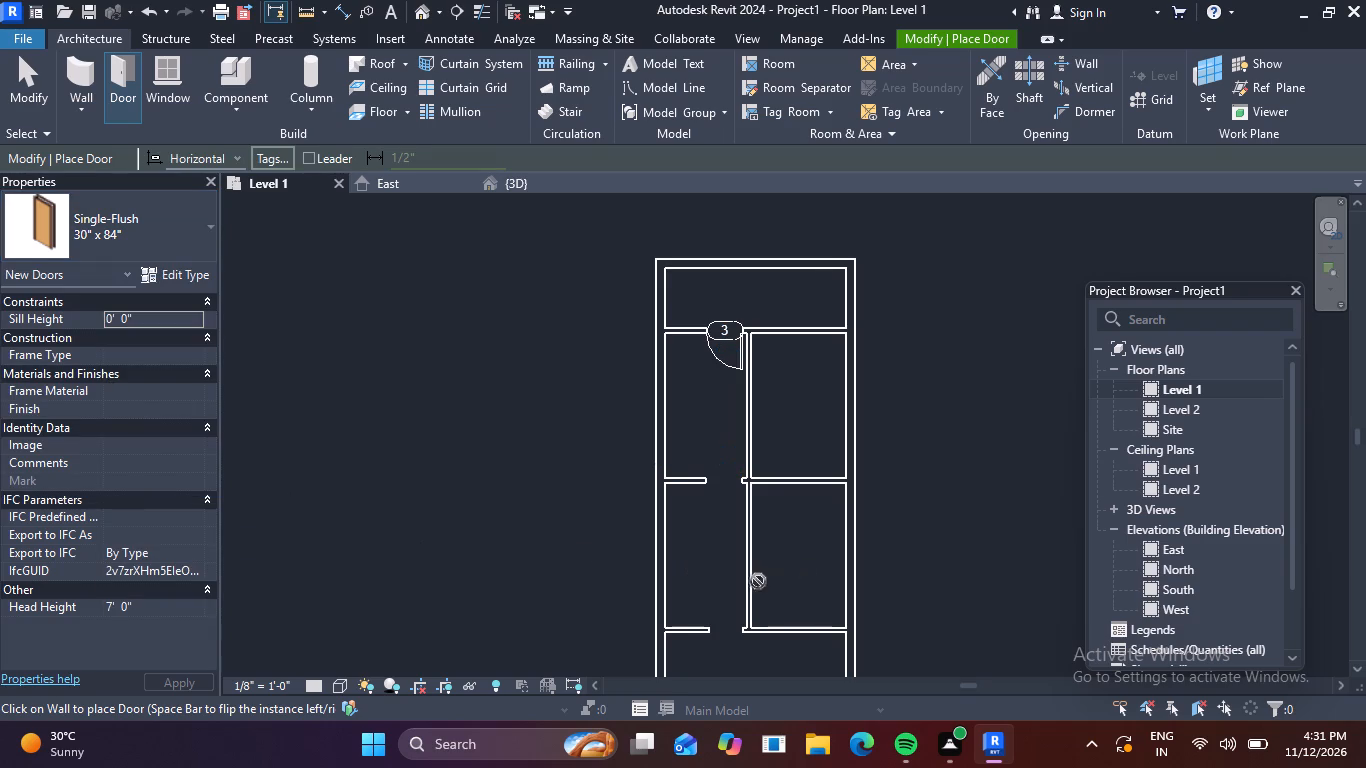
pyautogui.click(756, 607)
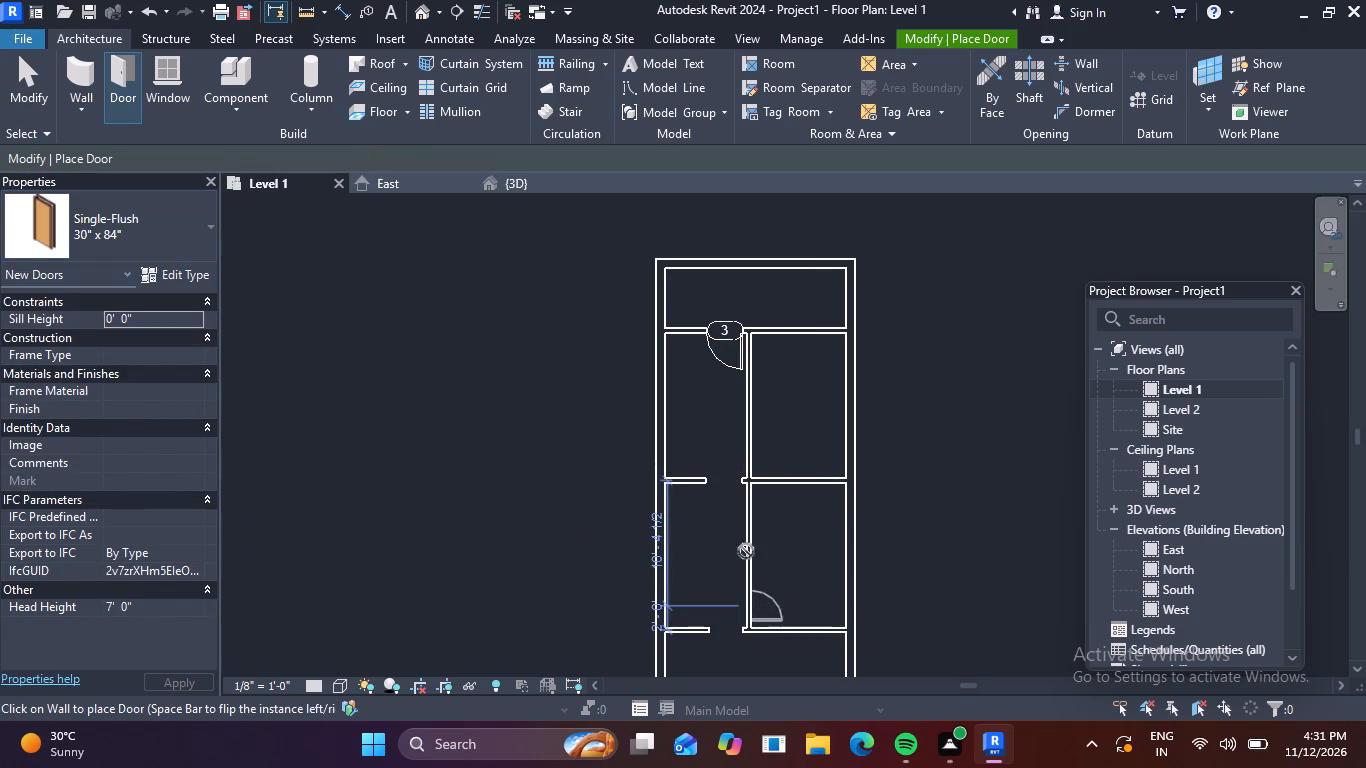
pyautogui.click(754, 456)
pyautogui.scroll(-2, 815, 422)
pyautogui.moveTo(933, 475); pyautogui.dragTo(927, 444, button='middle')
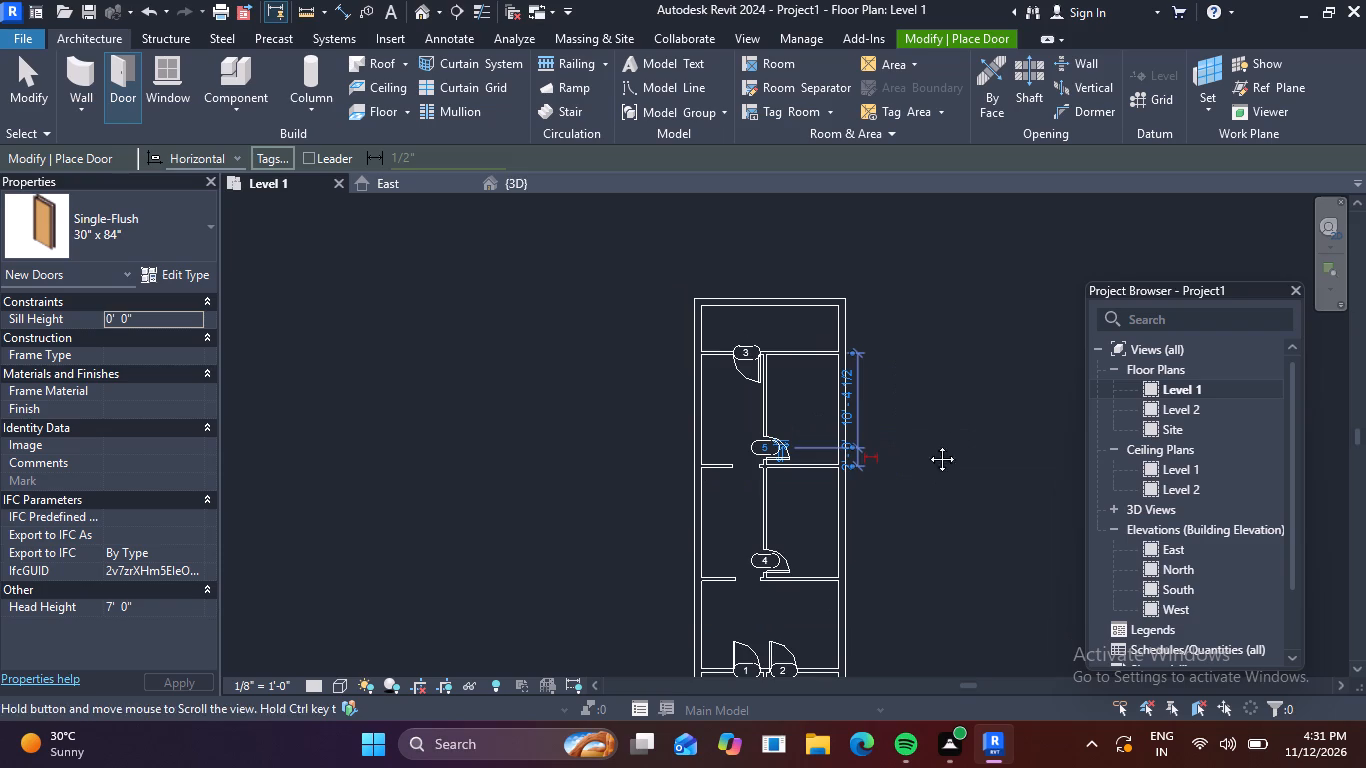
pyautogui.moveTo(927, 444); pyautogui.dragTo(918, 393, button='middle')
pyautogui.moveTo(945, 441); pyautogui.dragTo(957, 275, button='middle')
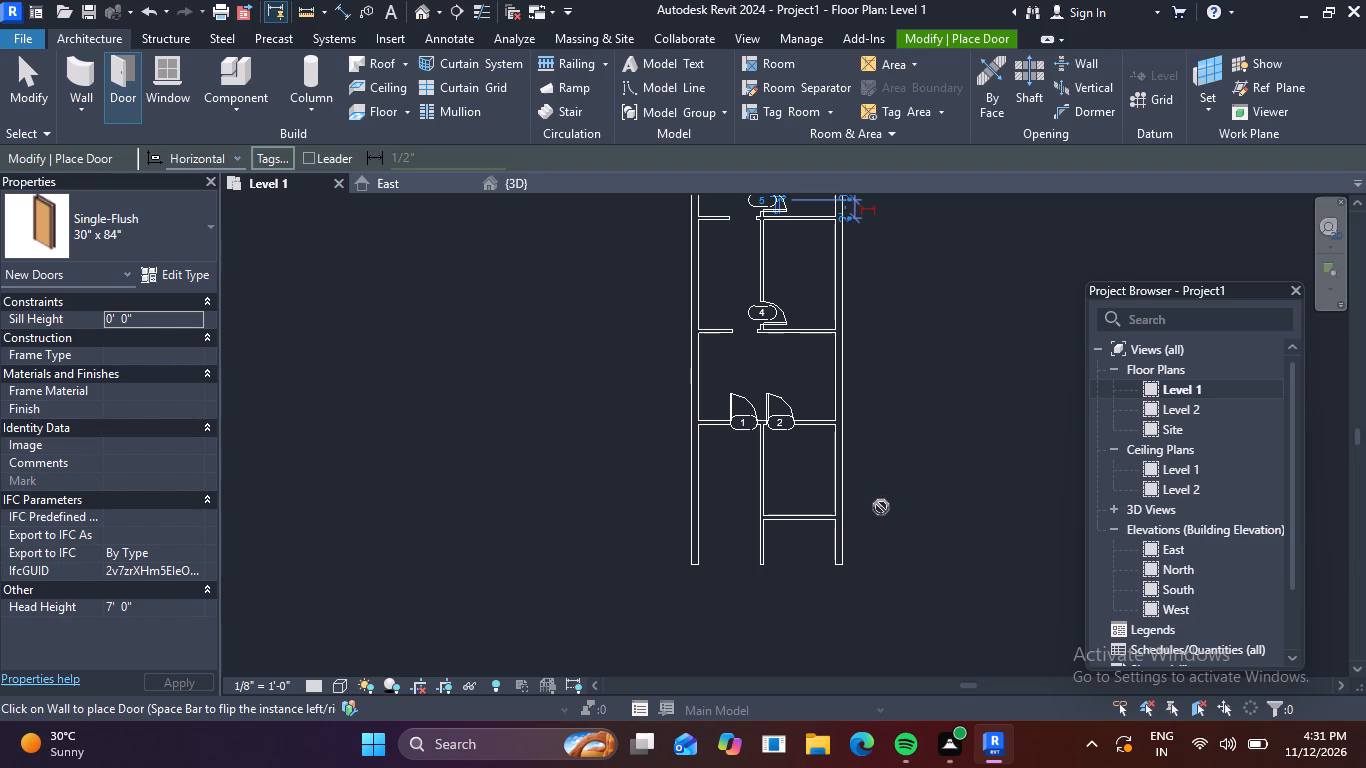
pyautogui.press('Escape')
pyautogui.scroll(-4, 881, 511)
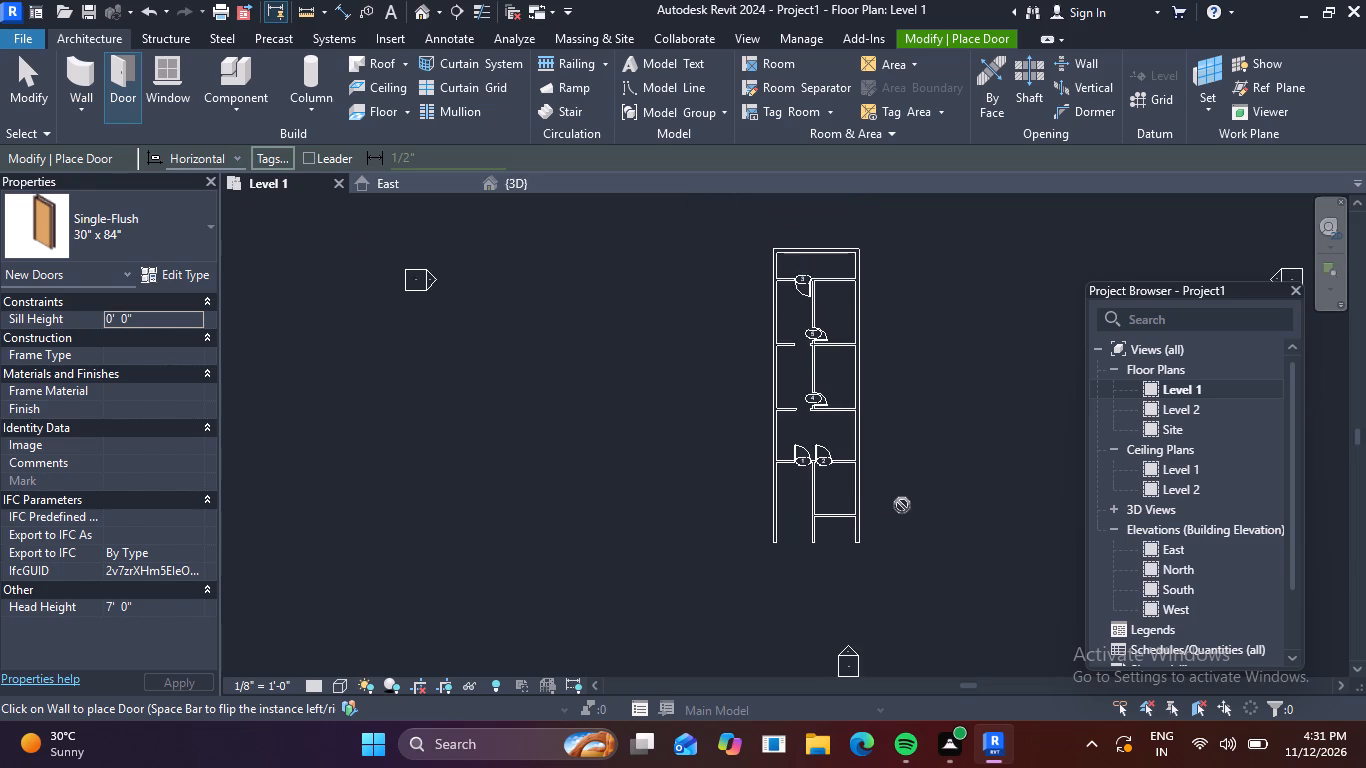
pyautogui.moveTo(902, 505); pyautogui.dragTo(892, 570, button='middle')
pyautogui.press('Escape')
pyautogui.press('Escape')
pyautogui.press('Escape')
# Inspect the walls, doors and wall openings from several angles in the 3D view.
pyautogui.scroll(5, 817, 583)
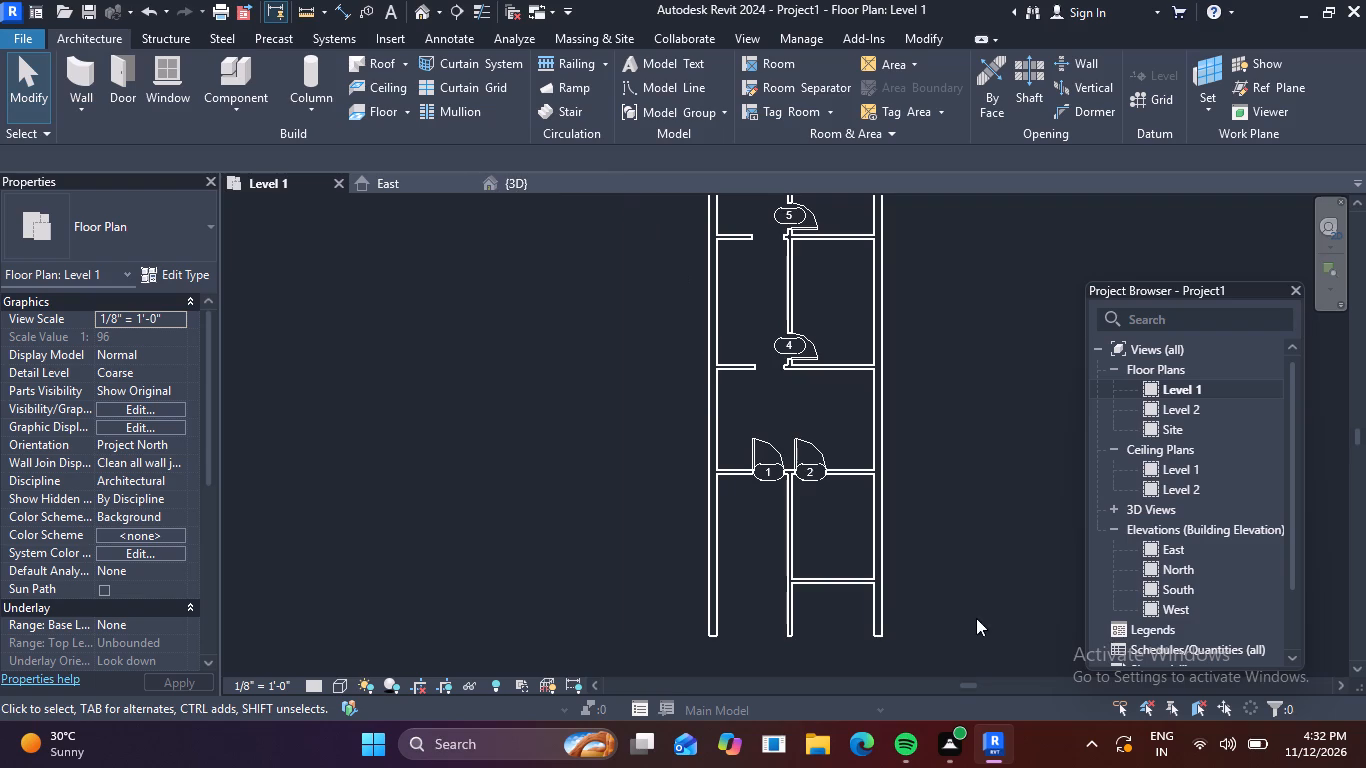
pyautogui.scroll(5, 754, 570)
pyautogui.scroll(-1, 893, 574)
pyautogui.moveTo(908, 606); pyautogui.dragTo(801, 579, button='middle')
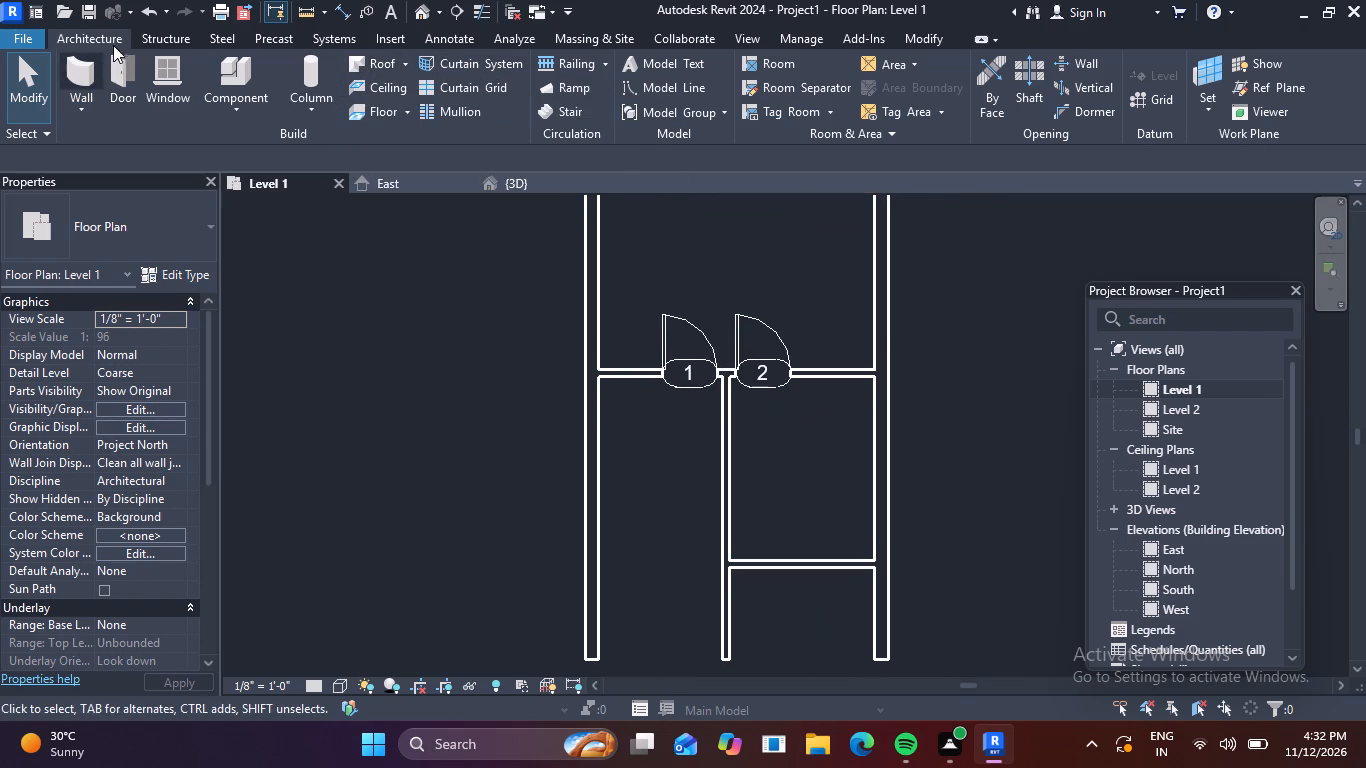
pyautogui.click(425, 5)
pyautogui.scroll(-2, 720, 363)
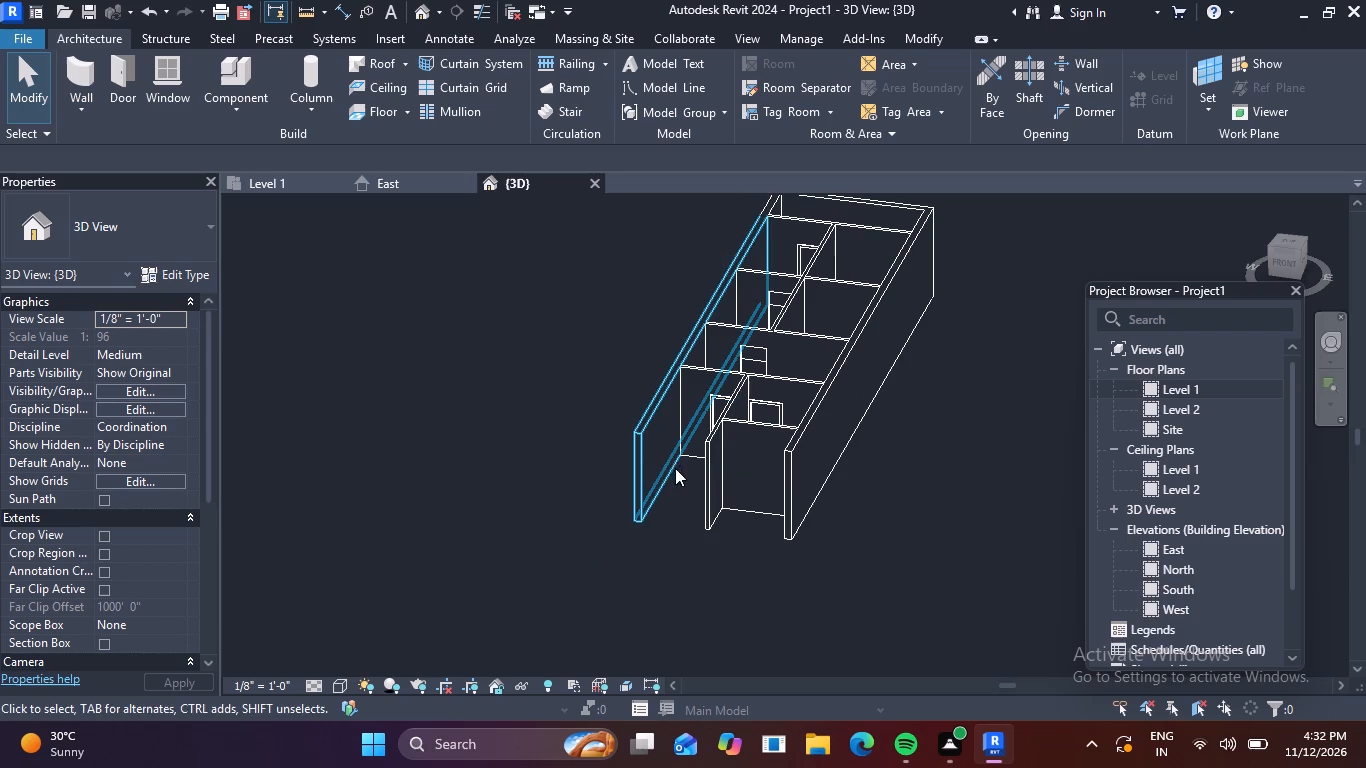
pyautogui.keyDown('shift'); pyautogui.moveTo(651, 479); pyautogui.dragTo(712, 515, button='middle'); pyautogui.keyUp('shift')
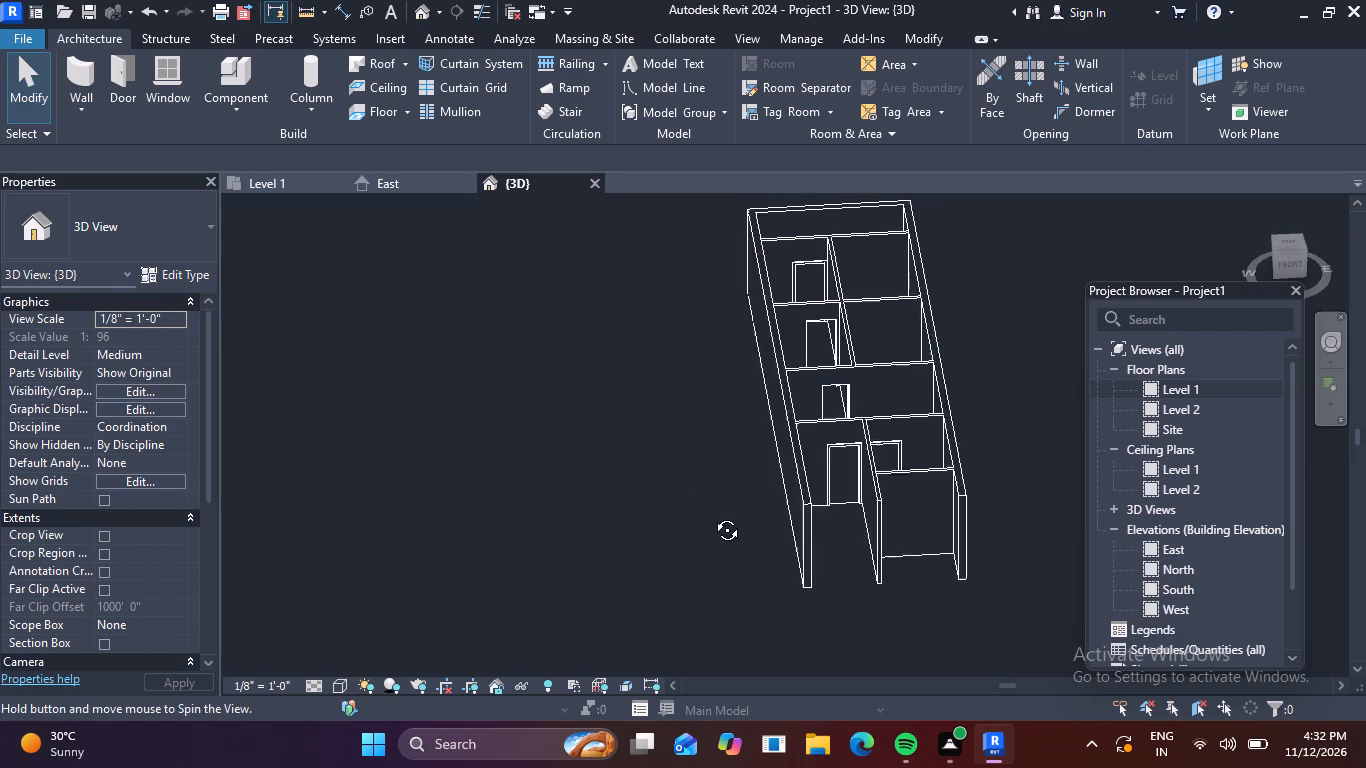
pyautogui.keyDown('shift'); pyautogui.moveTo(712, 515); pyautogui.dragTo(702, 625, button='middle'); pyautogui.keyUp('shift')
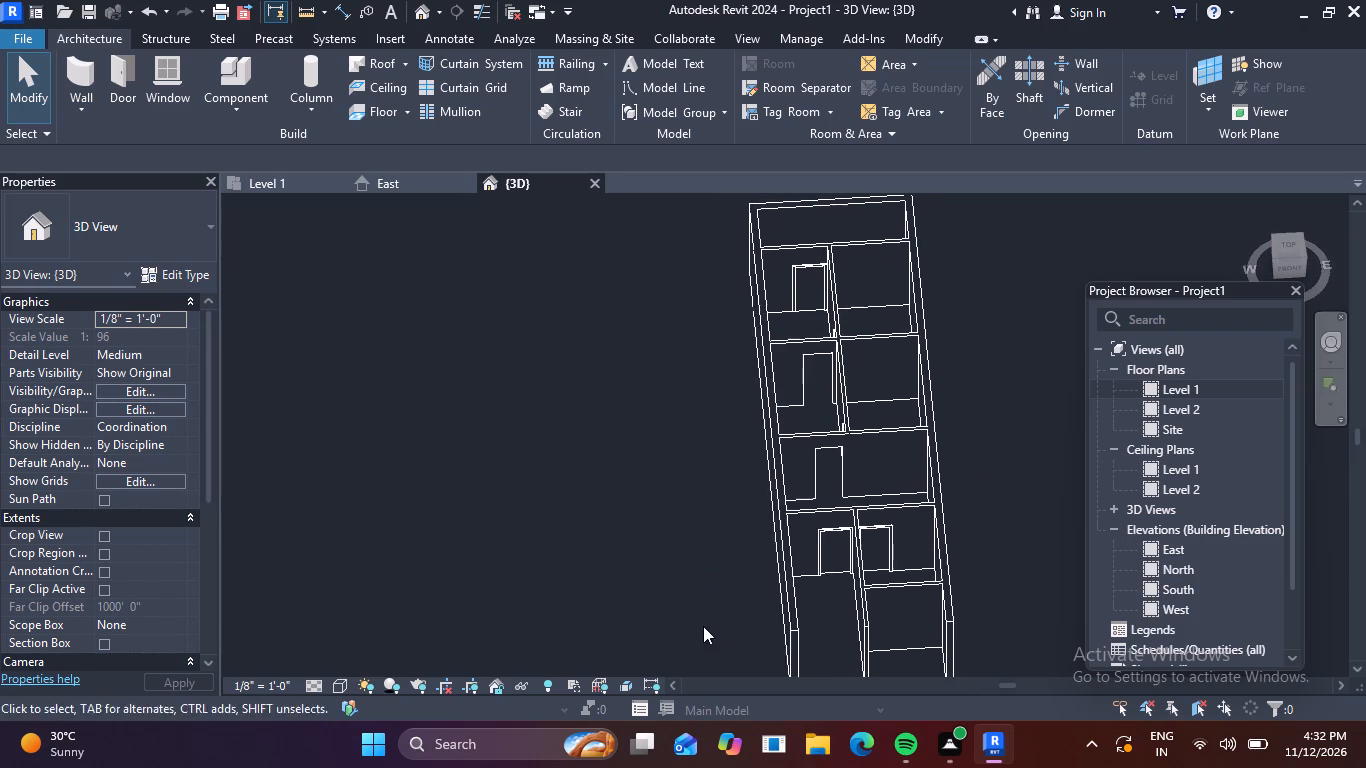
pyautogui.scroll(2, 792, 490)
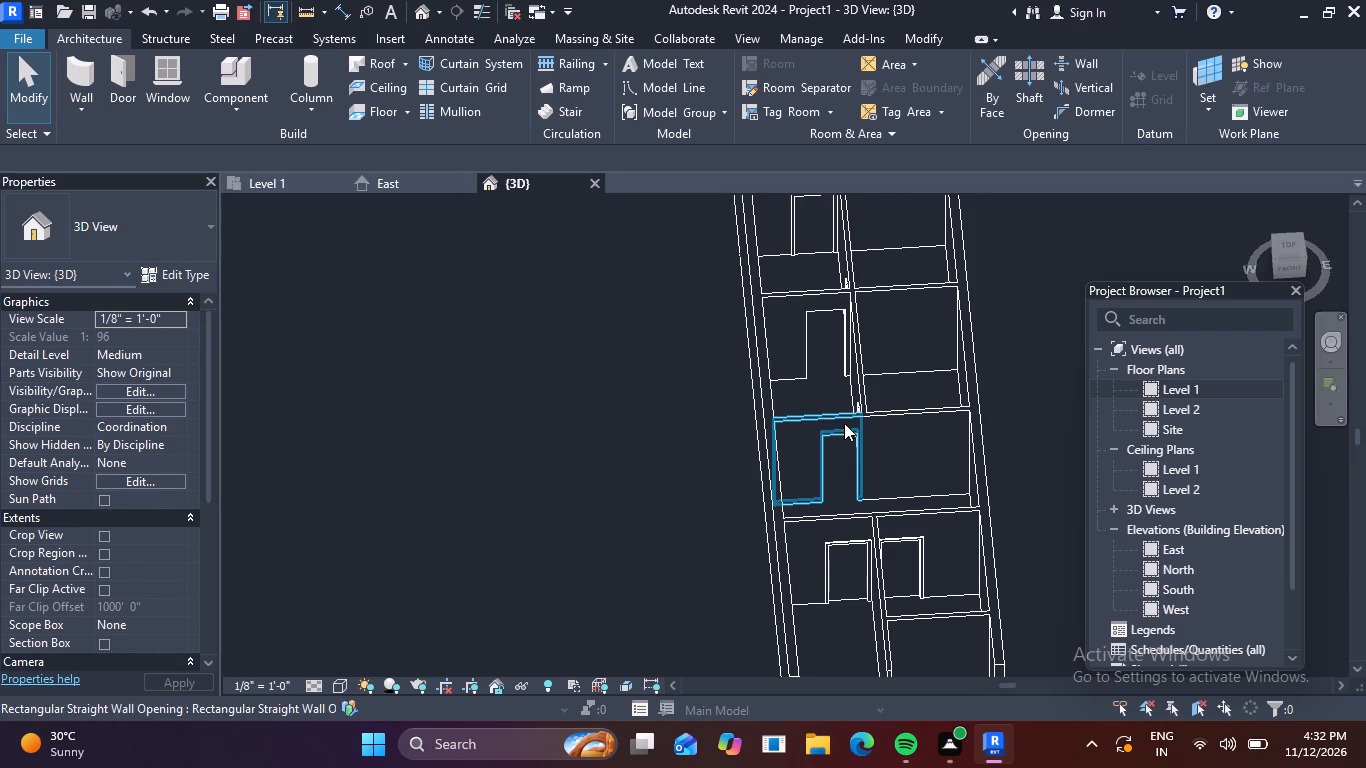
pyautogui.moveTo(830, 364); pyautogui.dragTo(853, 462, button='middle')
pyautogui.keyDown('shift'); pyautogui.moveTo(759, 465); pyautogui.dragTo(769, 470, button='middle'); pyautogui.keyUp('shift')
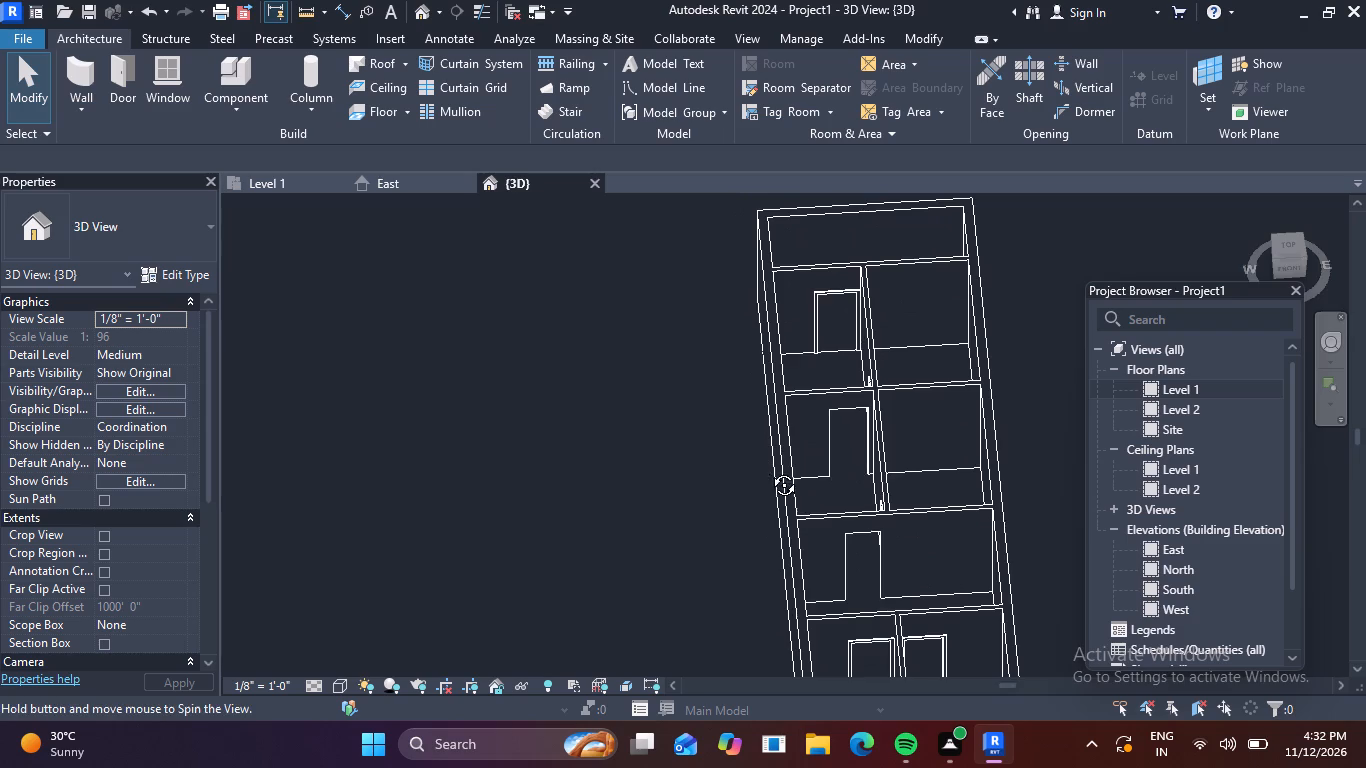
pyautogui.keyDown('shift'); pyautogui.moveTo(769, 470); pyautogui.dragTo(893, 466, button='middle'); pyautogui.keyUp('shift')
pyautogui.moveTo(863, 449); pyautogui.dragTo(716, 545, button='middle')
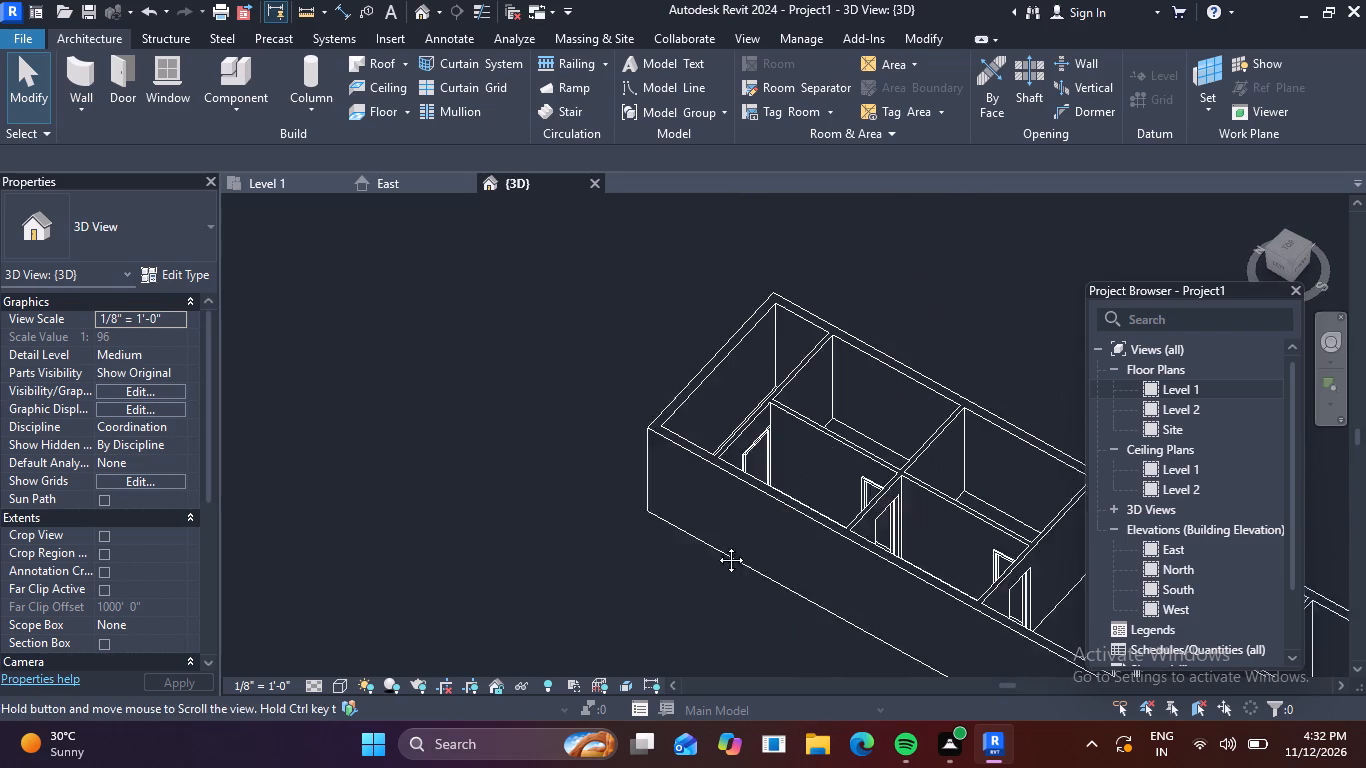
pyautogui.moveTo(716, 545); pyautogui.dragTo(692, 564, button='middle')
pyautogui.keyDown('shift'); pyautogui.moveTo(732, 511); pyautogui.dragTo(754, 587, button='middle'); pyautogui.keyUp('shift')
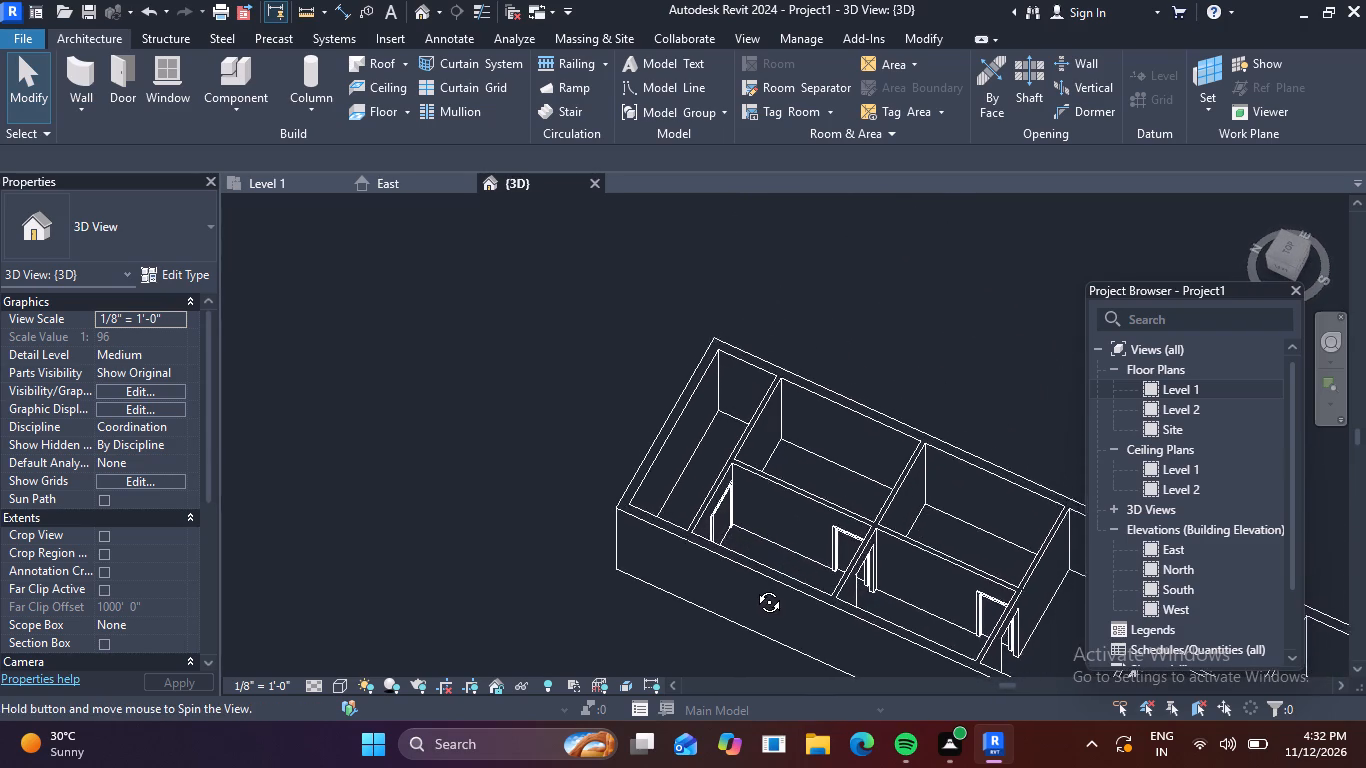
pyautogui.keyDown('shift'); pyautogui.moveTo(754, 587); pyautogui.dragTo(537, 493, button='middle'); pyautogui.keyUp('shift')
pyautogui.moveTo(645, 516); pyautogui.dragTo(693, 307, button='middle')
pyautogui.keyDown('shift'); pyautogui.moveTo(723, 498); pyautogui.dragTo(732, 534, button='middle'); pyautogui.keyUp('shift')
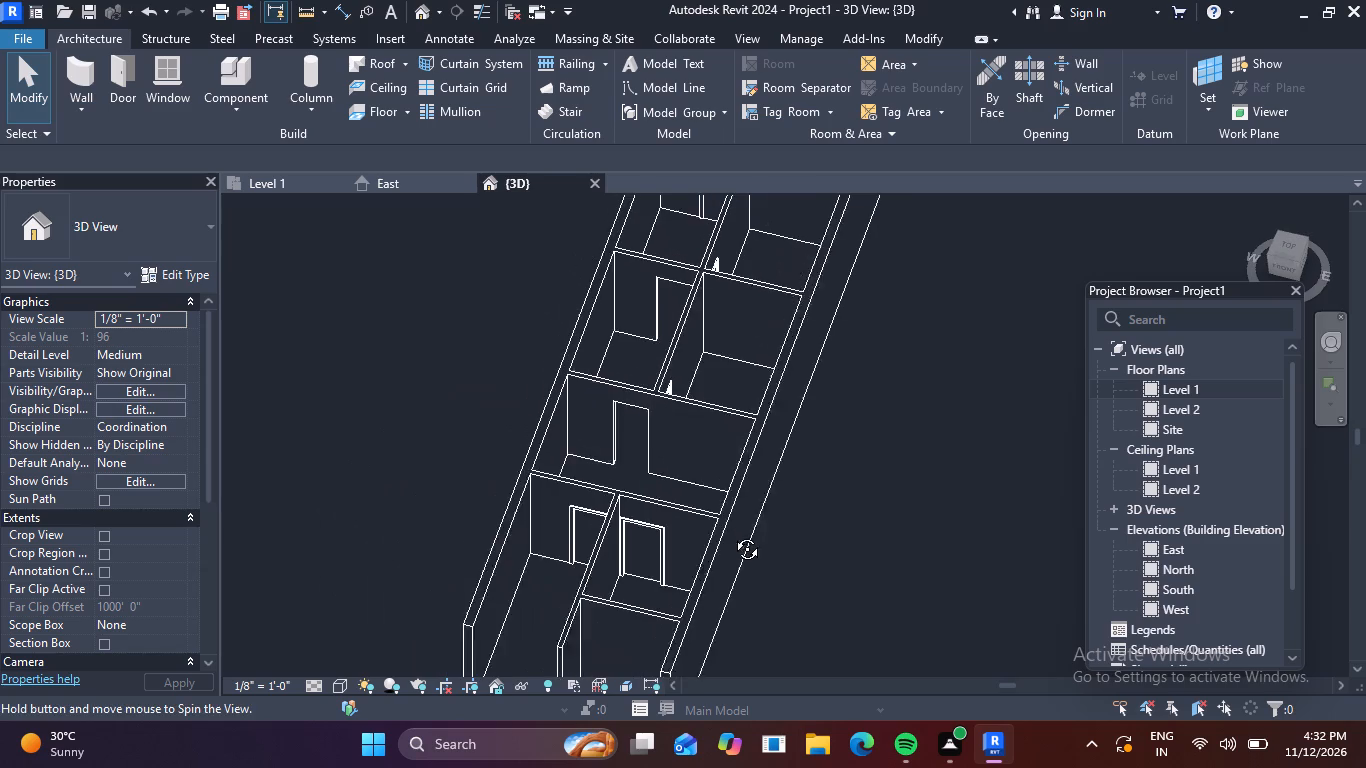
pyautogui.keyDown('shift'); pyautogui.moveTo(732, 534); pyautogui.dragTo(736, 536, button='middle'); pyautogui.keyUp('shift')
pyautogui.scroll(3, 634, 574)
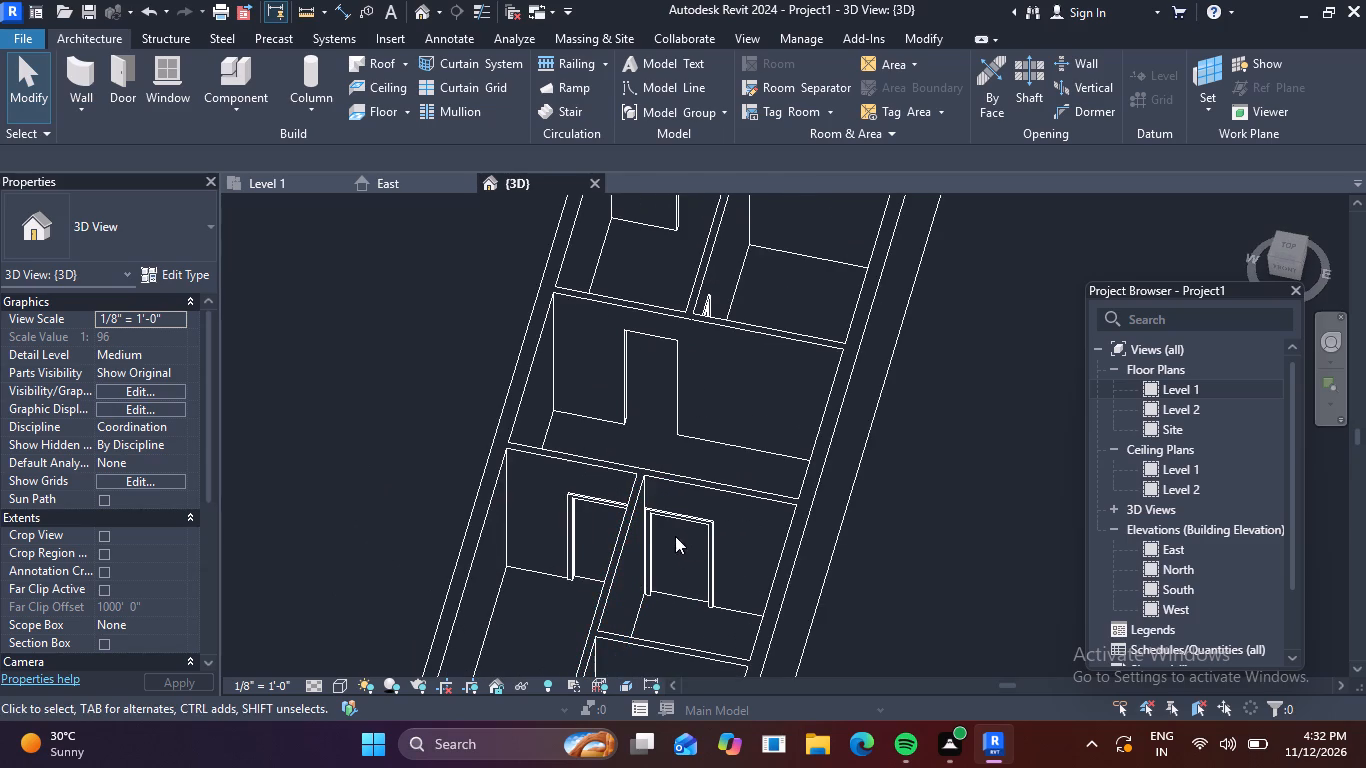
pyautogui.scroll(-3, 599, 536)
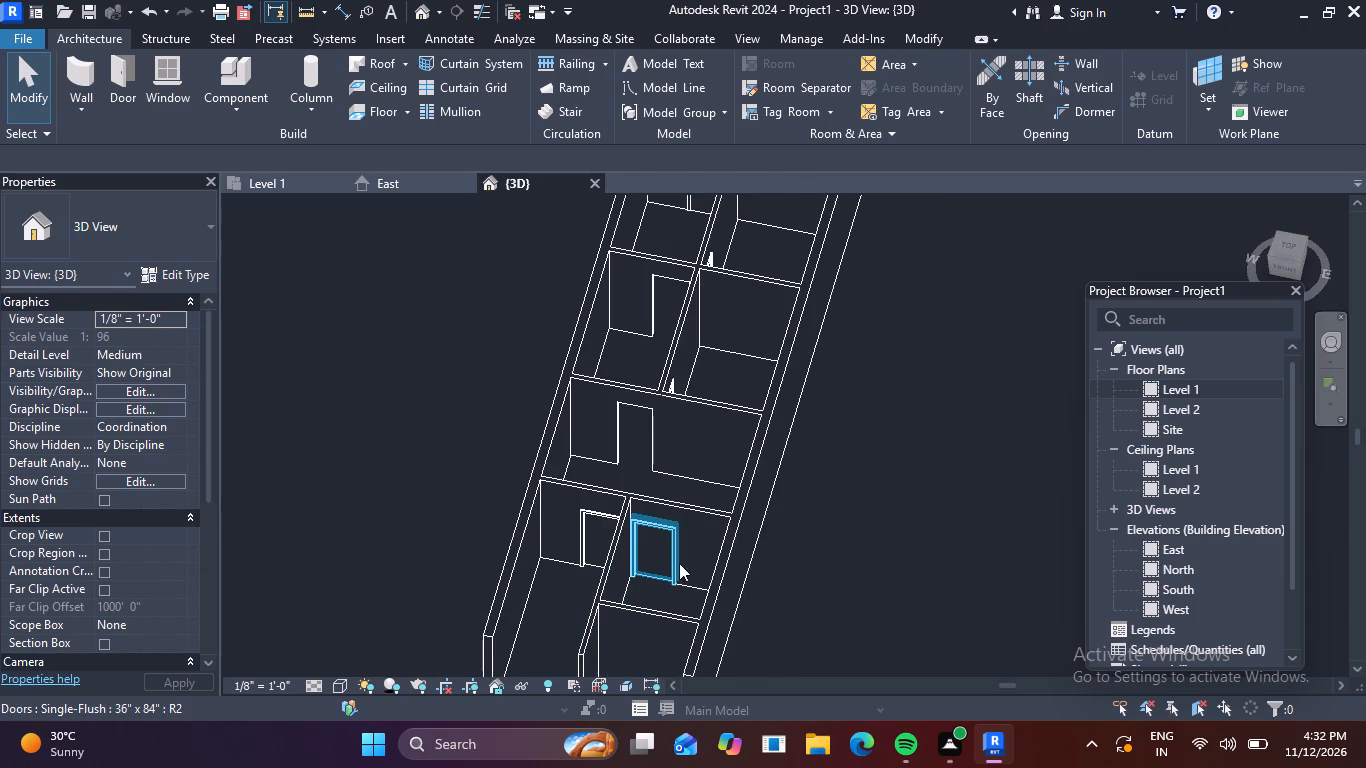
pyautogui.scroll(-2, 695, 528)
pyautogui.moveTo(695, 572); pyautogui.dragTo(699, 521, button='middle')
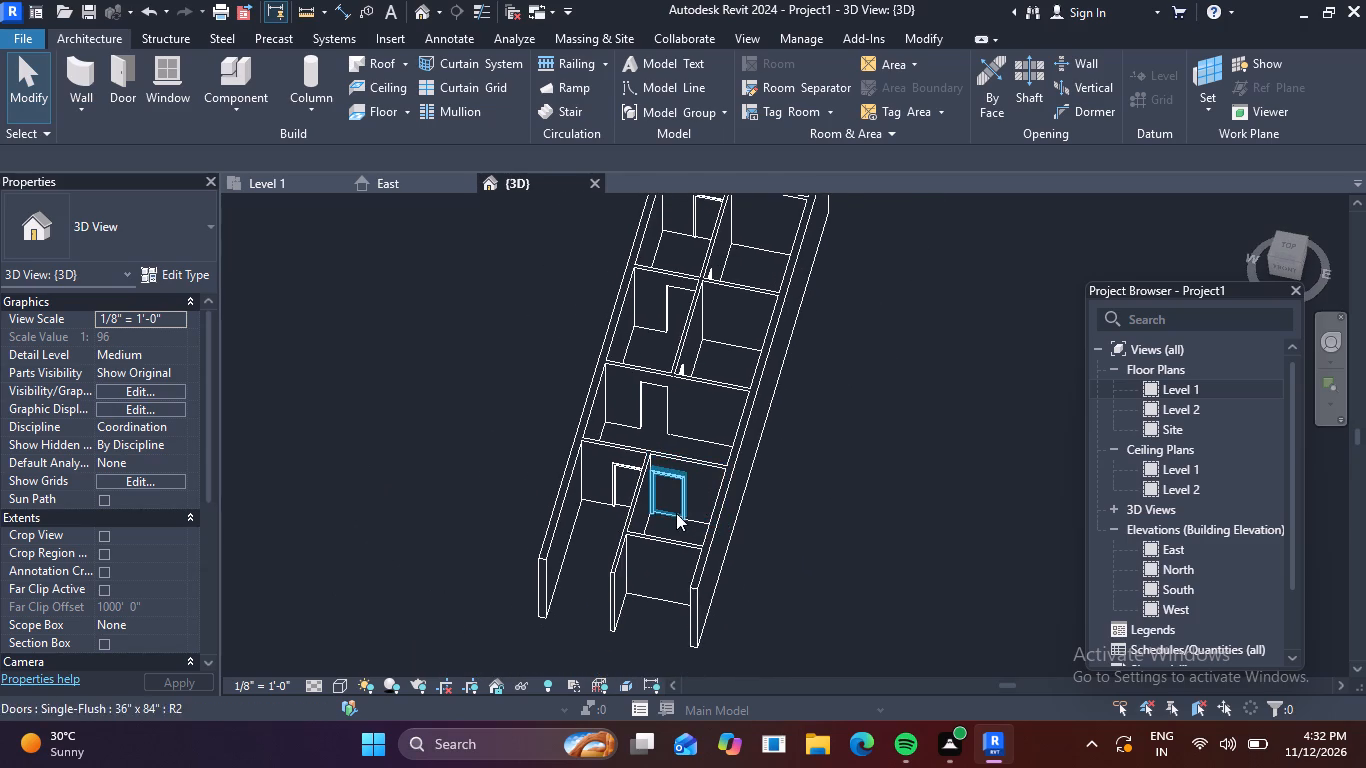
pyautogui.moveTo(676, 508); pyautogui.dragTo(697, 568, button='middle')
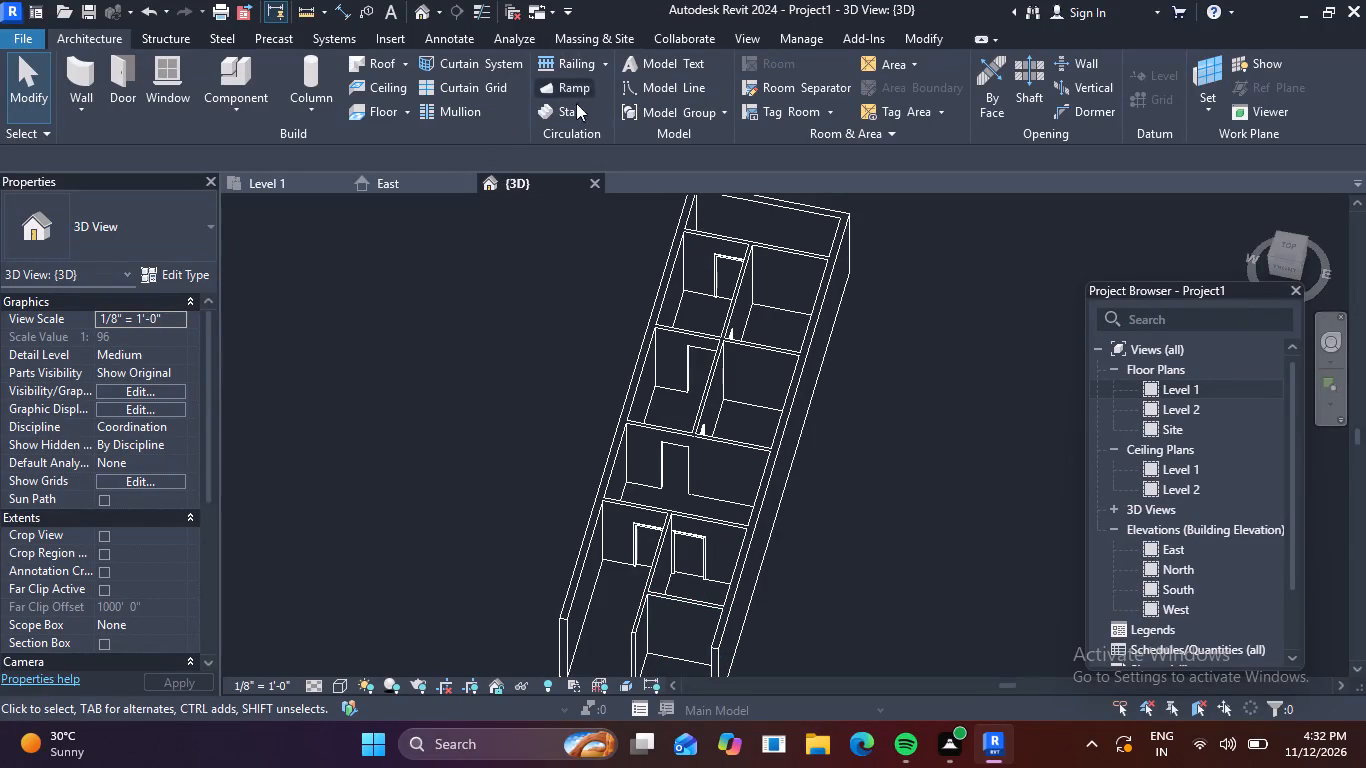
# On Level 1, place Fixed 36" x 48" windows in the left outer wall: centred in door 1's upper room, and 3'-0" below the next room's upper wall.
pyautogui.doubleClick(1147, 392)
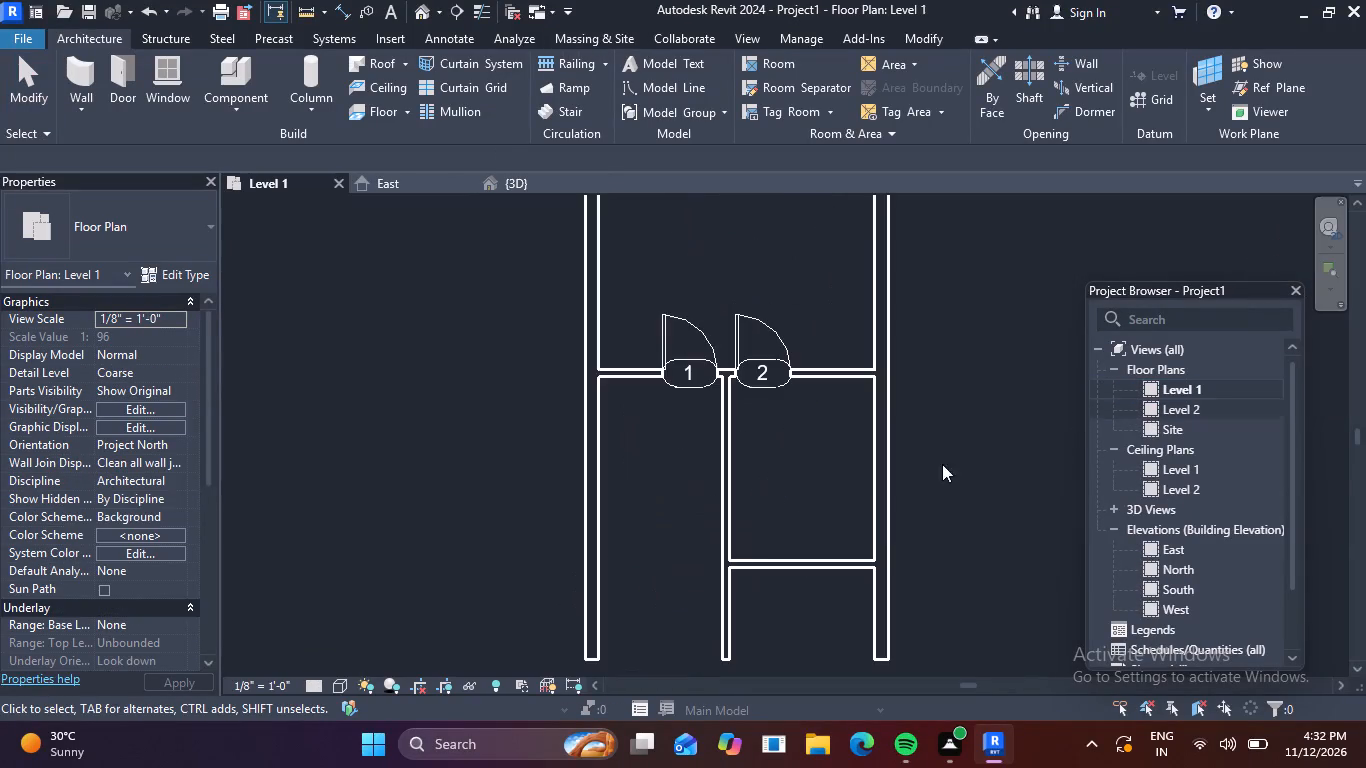
pyautogui.scroll(-2, 747, 547)
pyautogui.scroll(4, 770, 591)
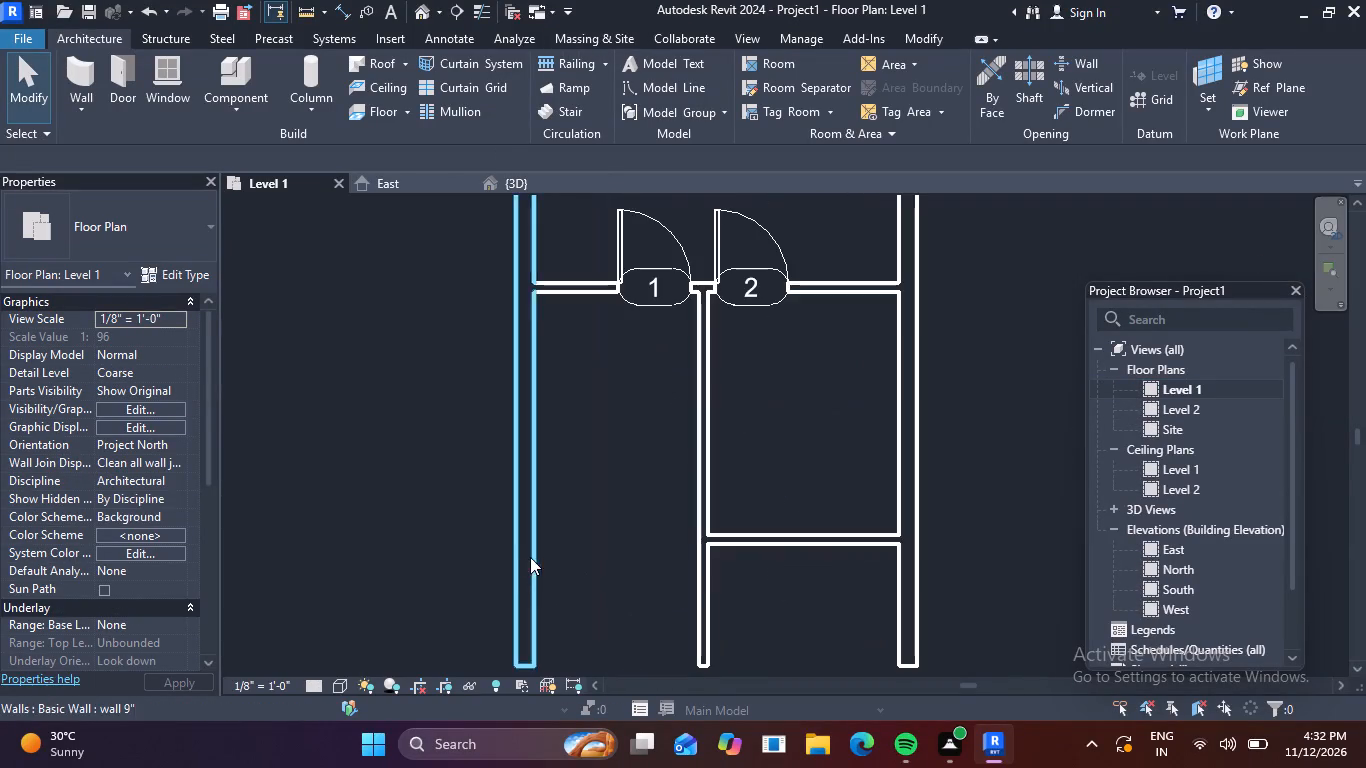
pyautogui.scroll(-2, 532, 557)
pyautogui.moveTo(595, 538); pyautogui.dragTo(620, 664, button='middle')
pyautogui.scroll(-3, 629, 590)
pyautogui.moveTo(631, 547); pyautogui.dragTo(645, 656, button='middle')
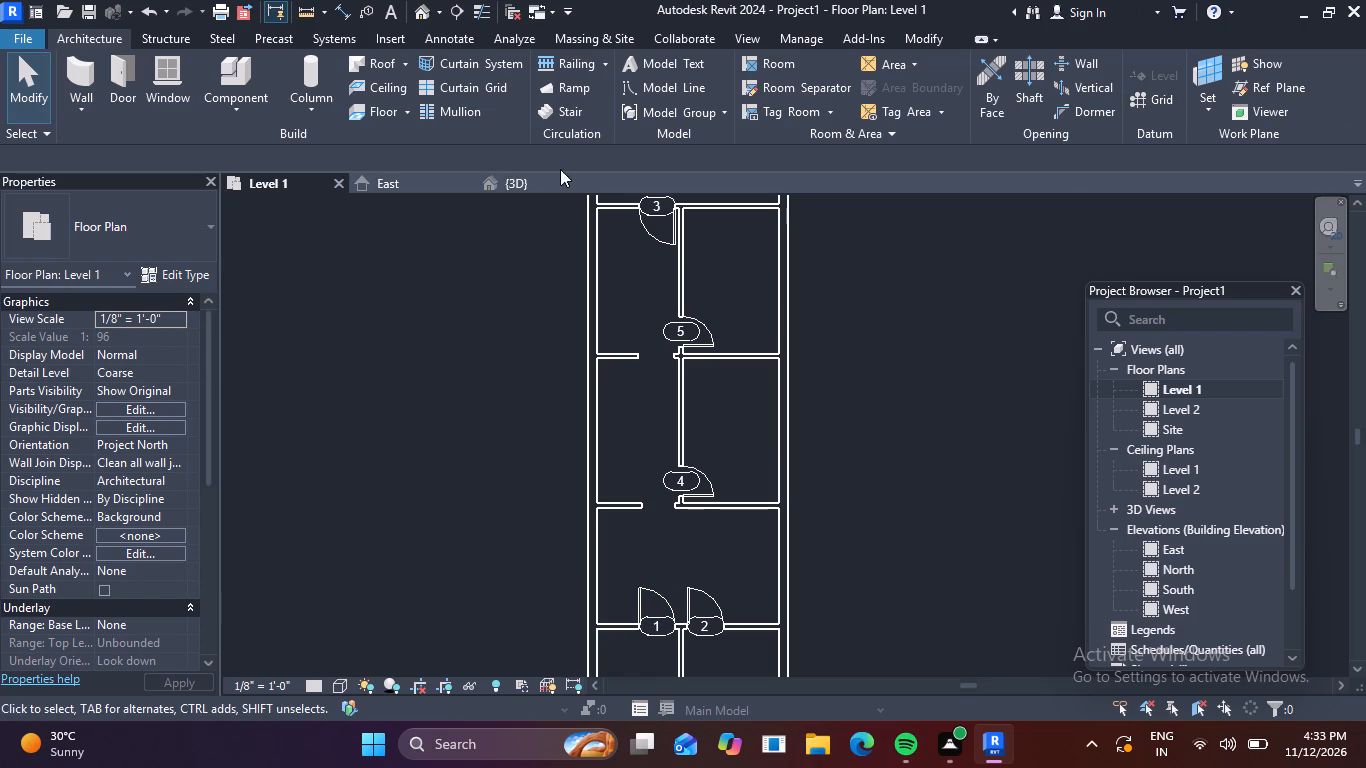
pyautogui.click(175, 72)
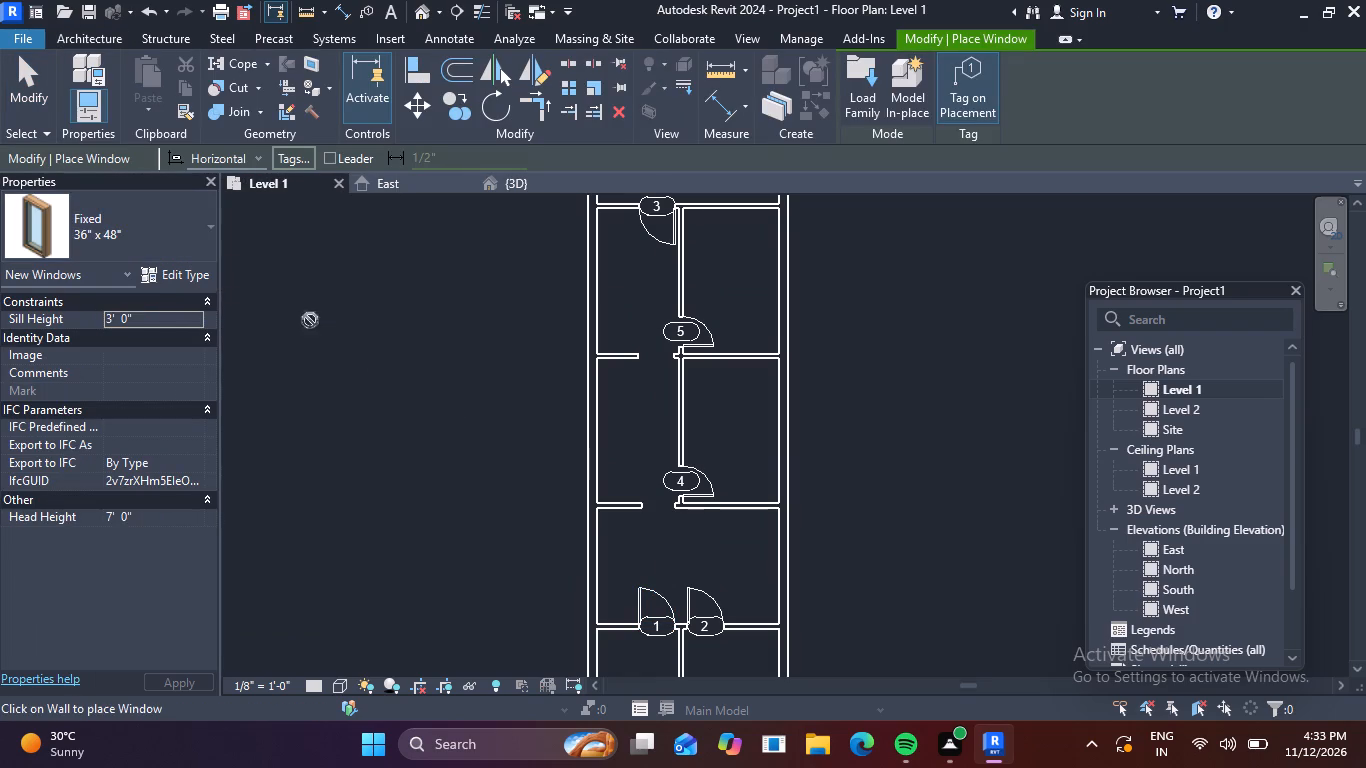
pyautogui.click(589, 568)
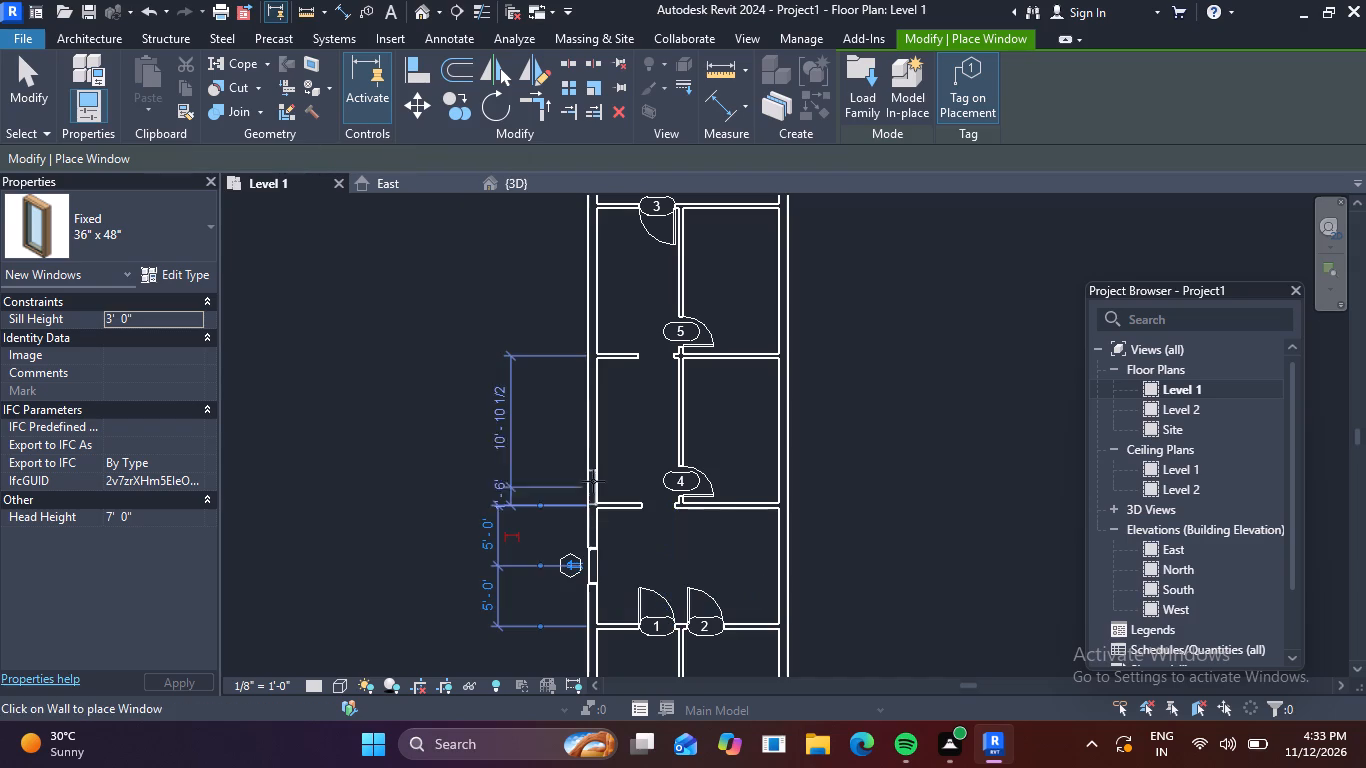
pyautogui.click(592, 394)
# Add two Fixed 36" x 48" windows to the left outer wall beside door 5's room, 3'-6" below its upper wall and 3'-0" above its lower wall.
pyautogui.moveTo(624, 250); pyautogui.dragTo(598, 509, button='middle')
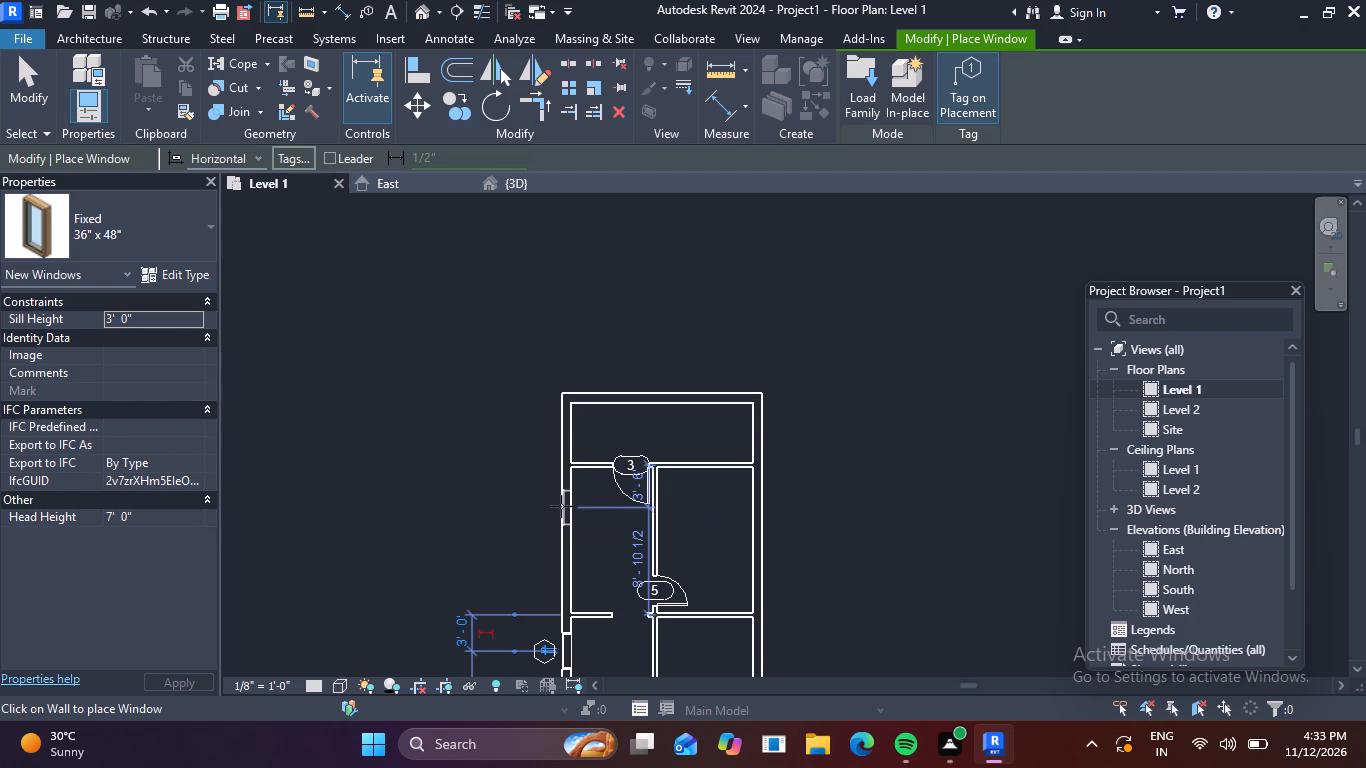
pyautogui.click(561, 506)
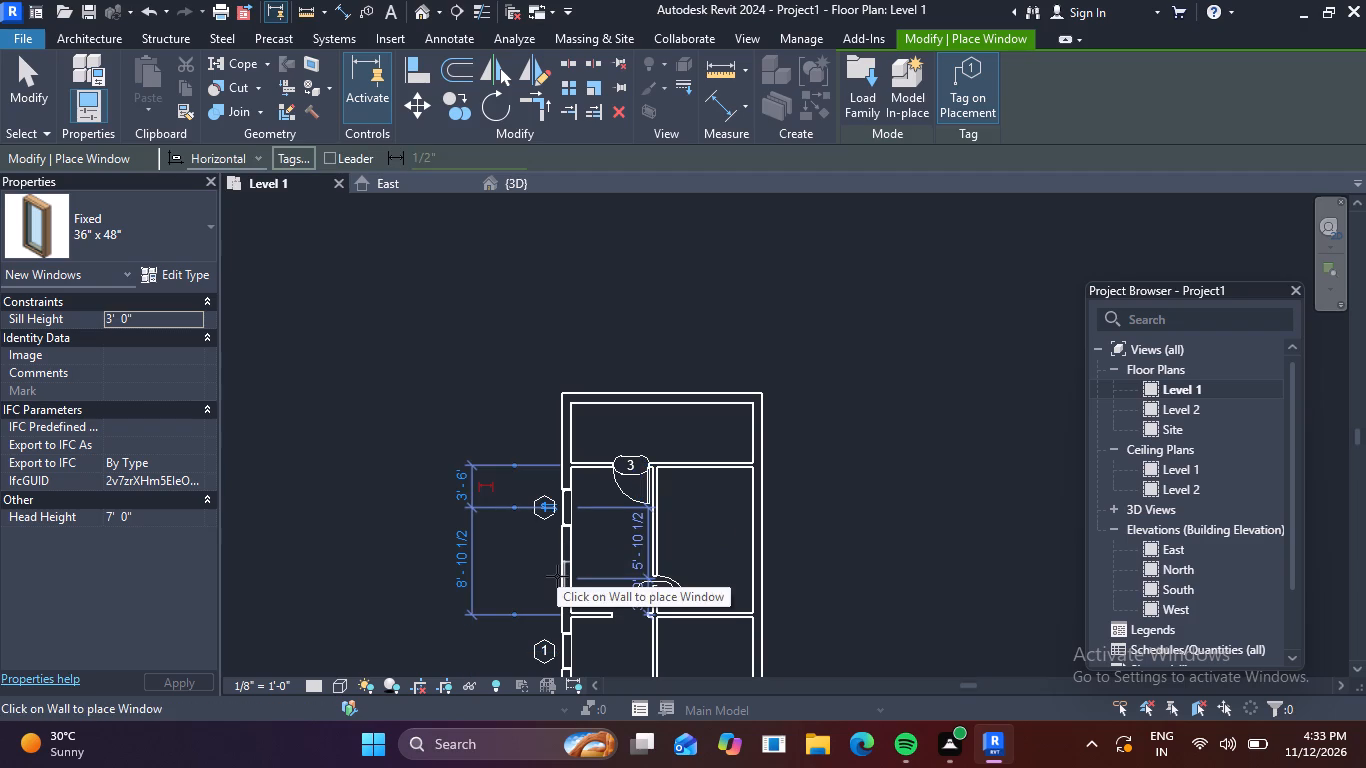
pyautogui.click(557, 576)
# Place a Fixed 36" x 48" window in door 3's cross wall, centred 2'-1" from the left outer wall.
pyautogui.moveTo(605, 479); pyautogui.dragTo(612, 583, button='middle')
pyautogui.scroll(-3, 638, 536)
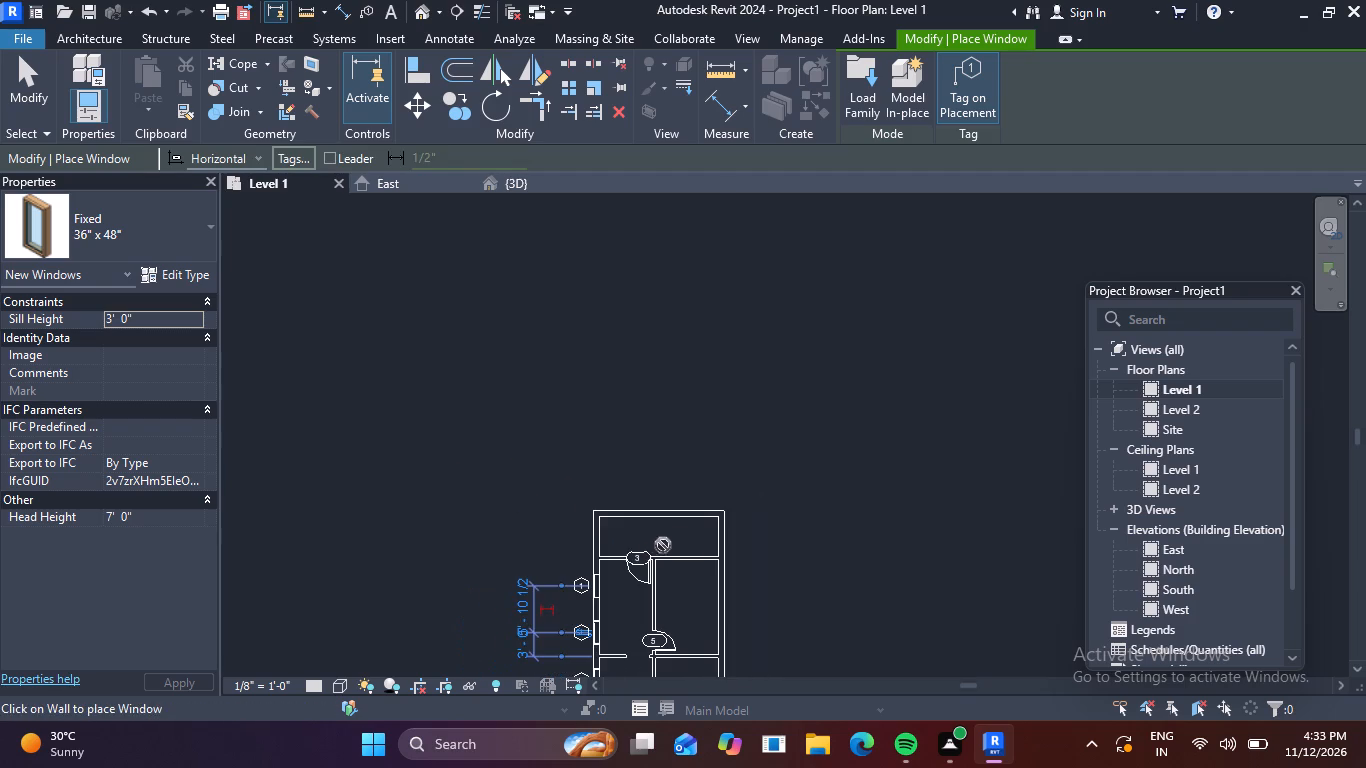
pyautogui.scroll(4, 688, 571)
pyautogui.scroll(4, 566, 543)
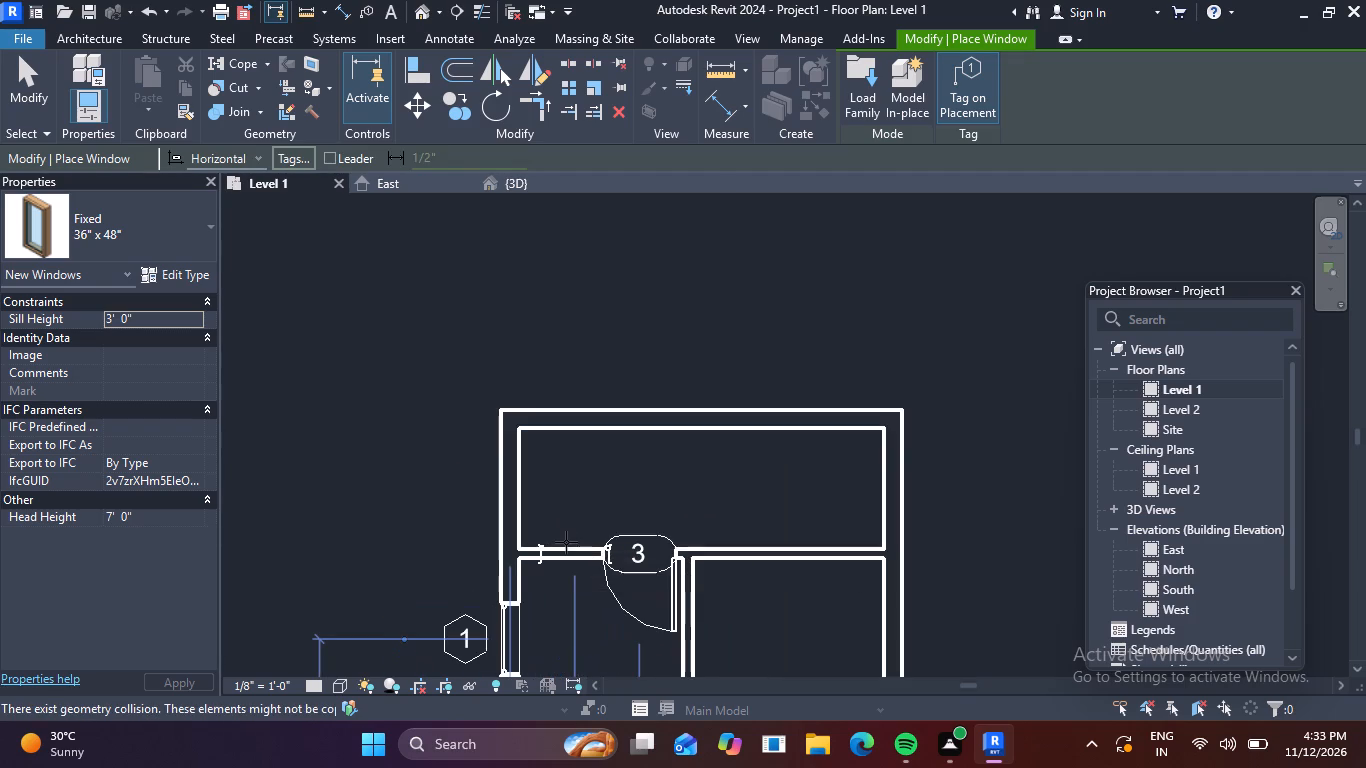
pyautogui.scroll(4, 558, 537)
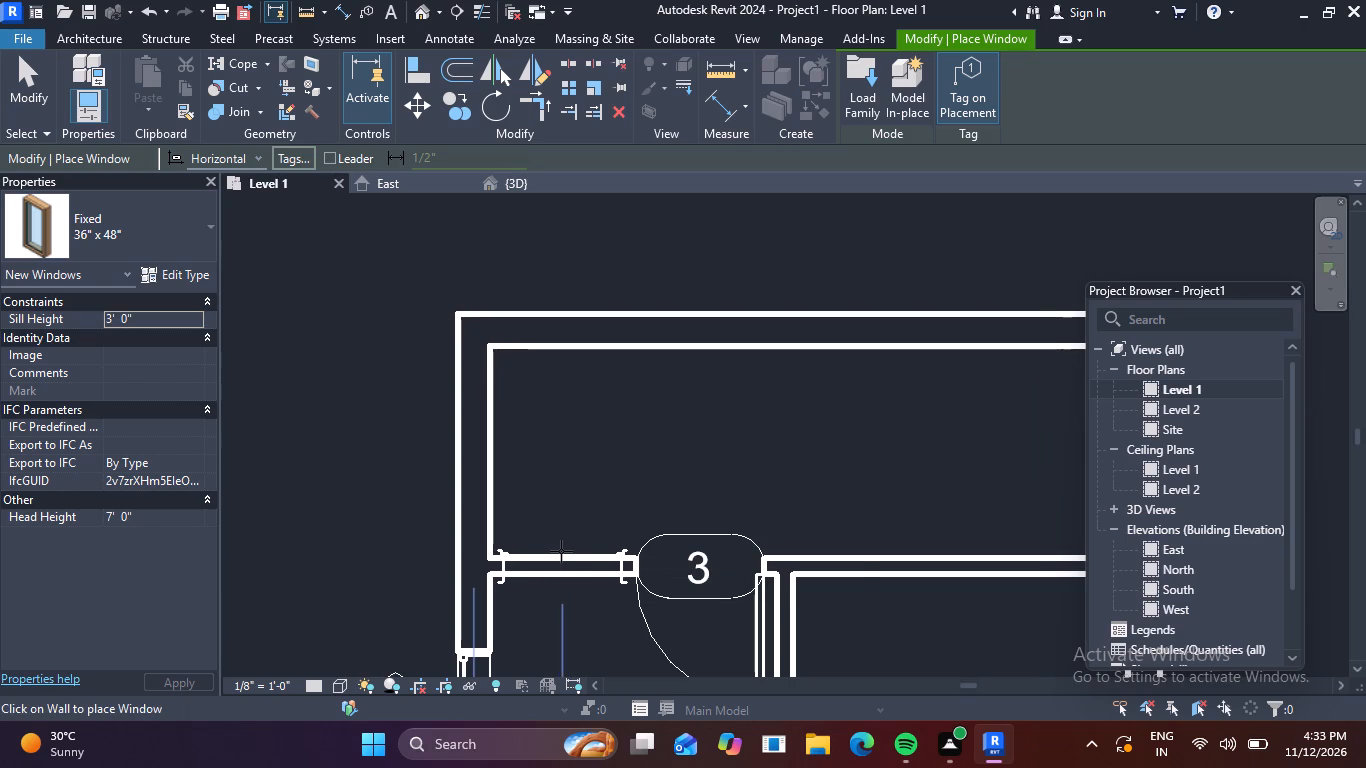
pyautogui.click(561, 551)
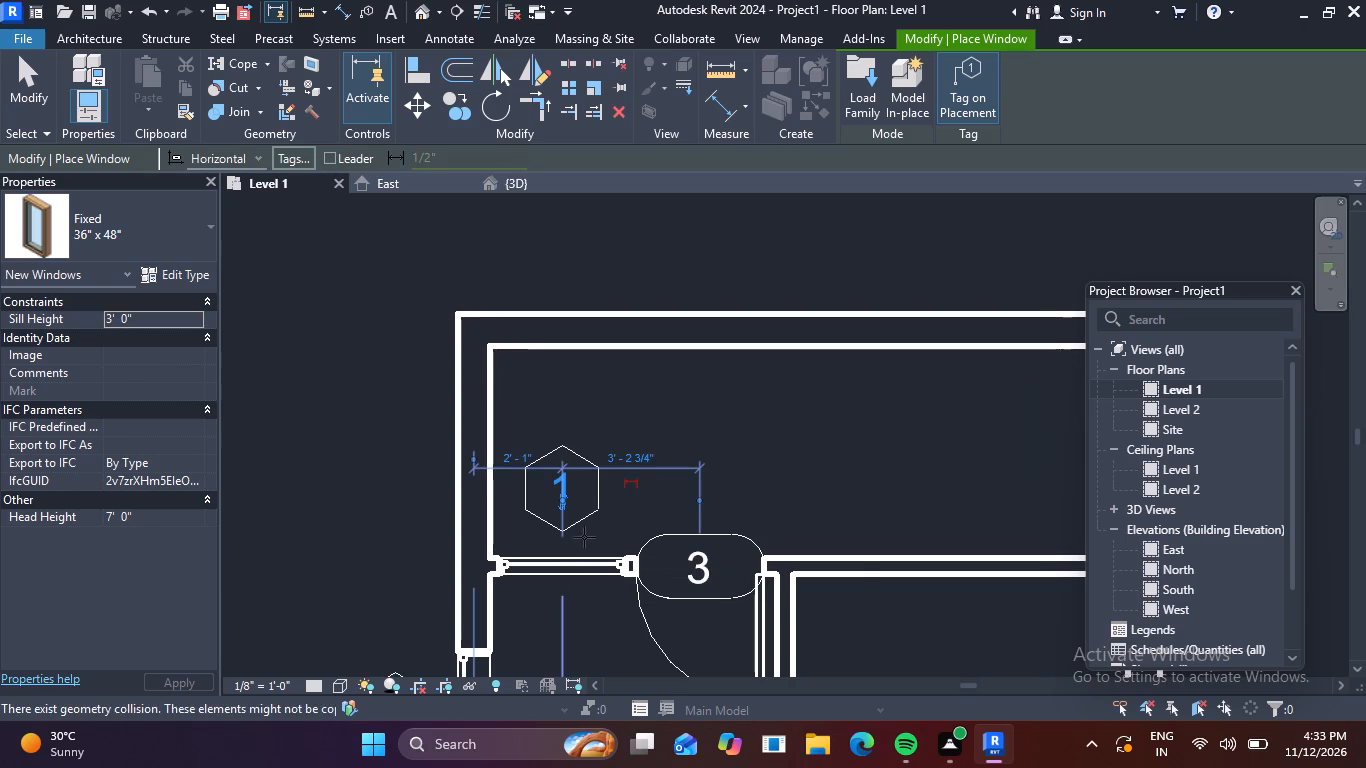
pyautogui.scroll(-5, 659, 481)
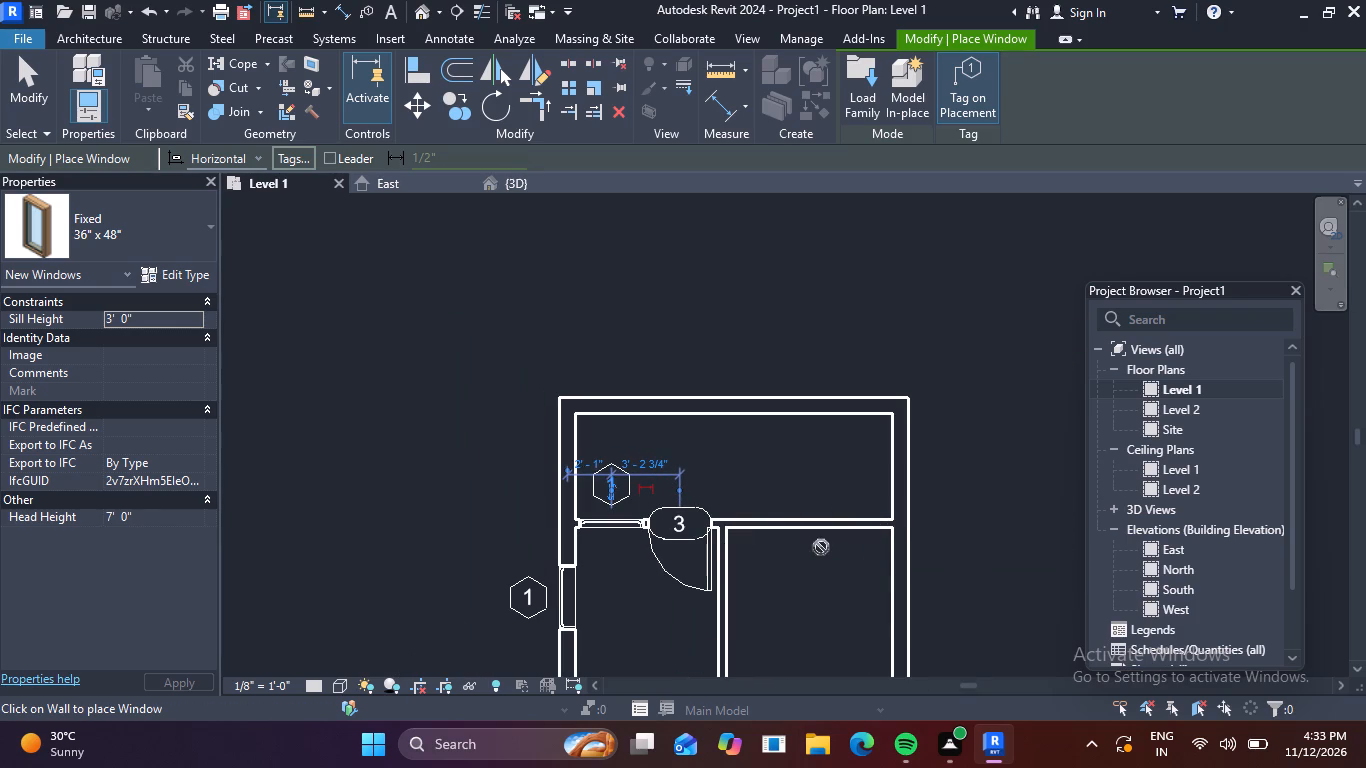
pyautogui.moveTo(848, 573); pyautogui.dragTo(721, 500, button='middle')
pyautogui.scroll(-5, 721, 500)
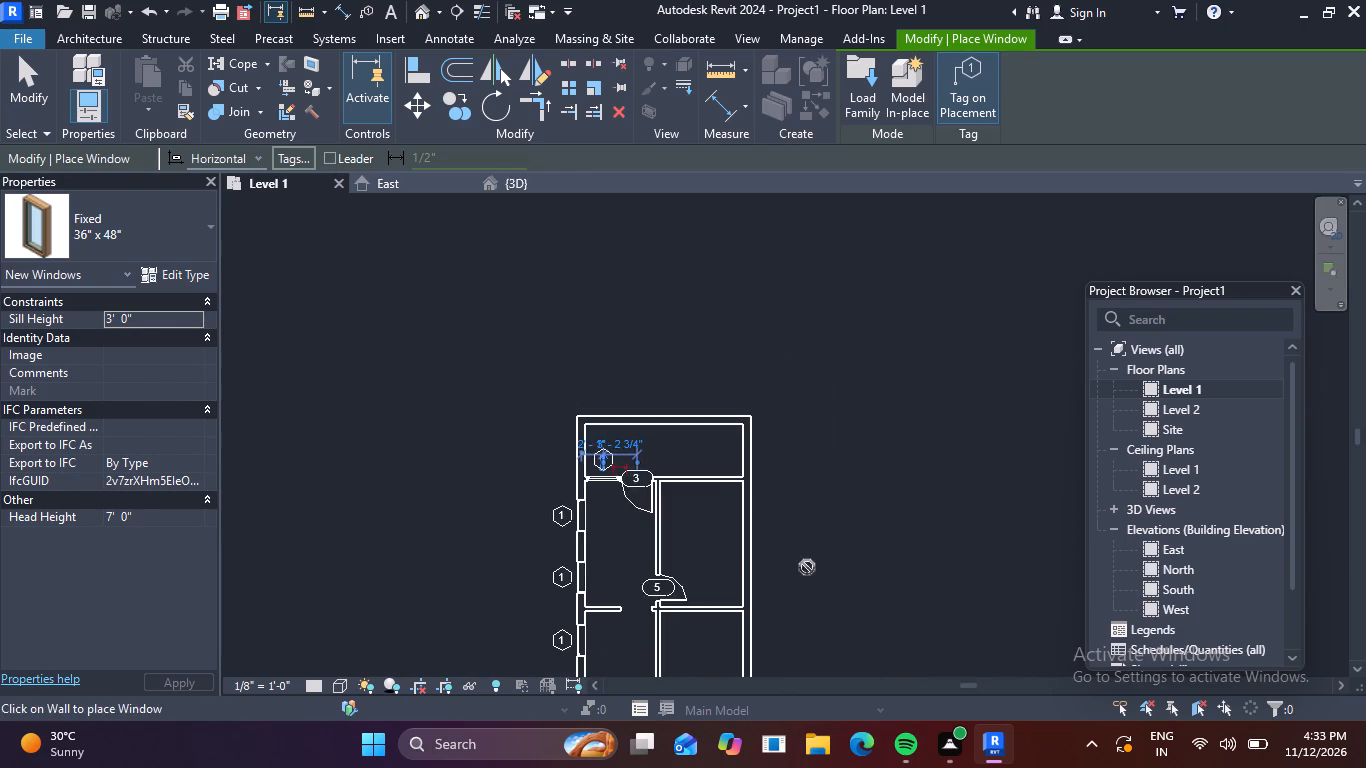
pyautogui.moveTo(803, 568); pyautogui.dragTo(751, 361, button='middle')
pyautogui.scroll(-1, 764, 435)
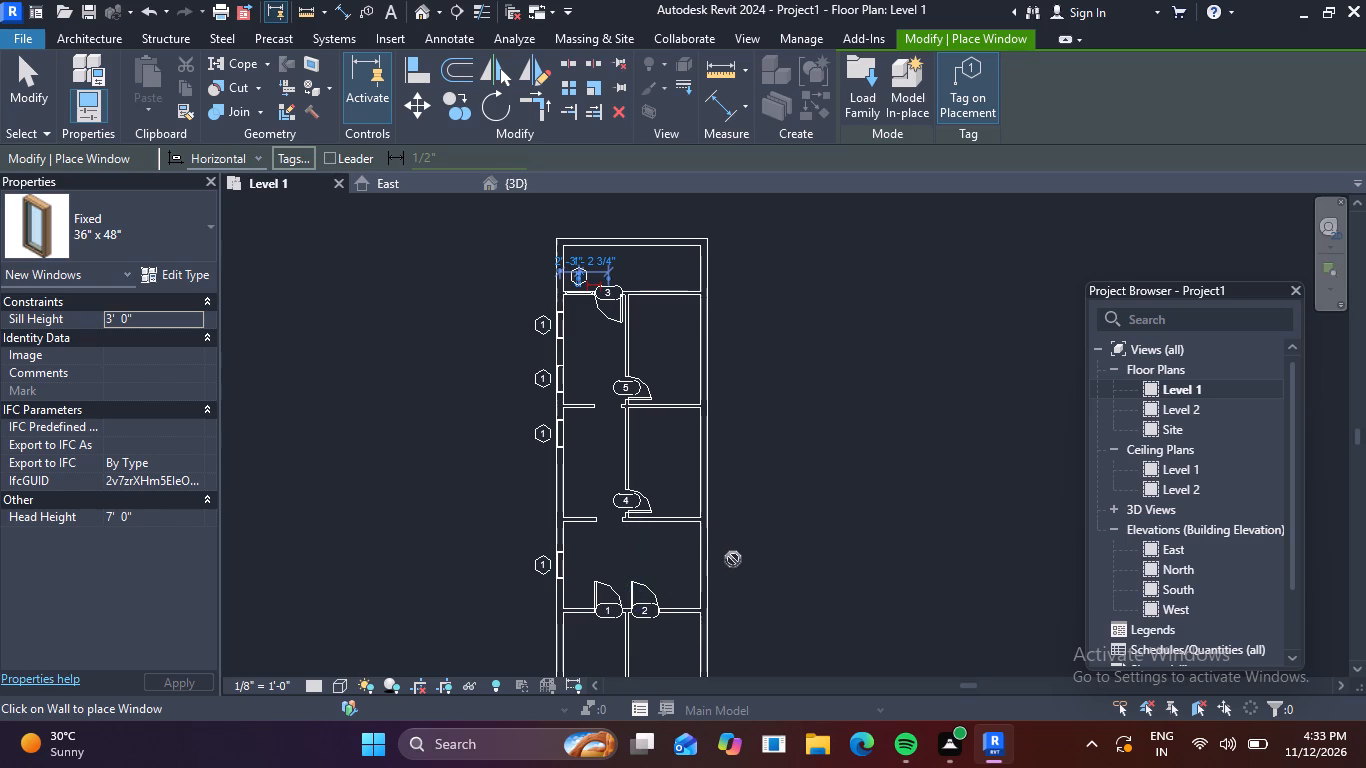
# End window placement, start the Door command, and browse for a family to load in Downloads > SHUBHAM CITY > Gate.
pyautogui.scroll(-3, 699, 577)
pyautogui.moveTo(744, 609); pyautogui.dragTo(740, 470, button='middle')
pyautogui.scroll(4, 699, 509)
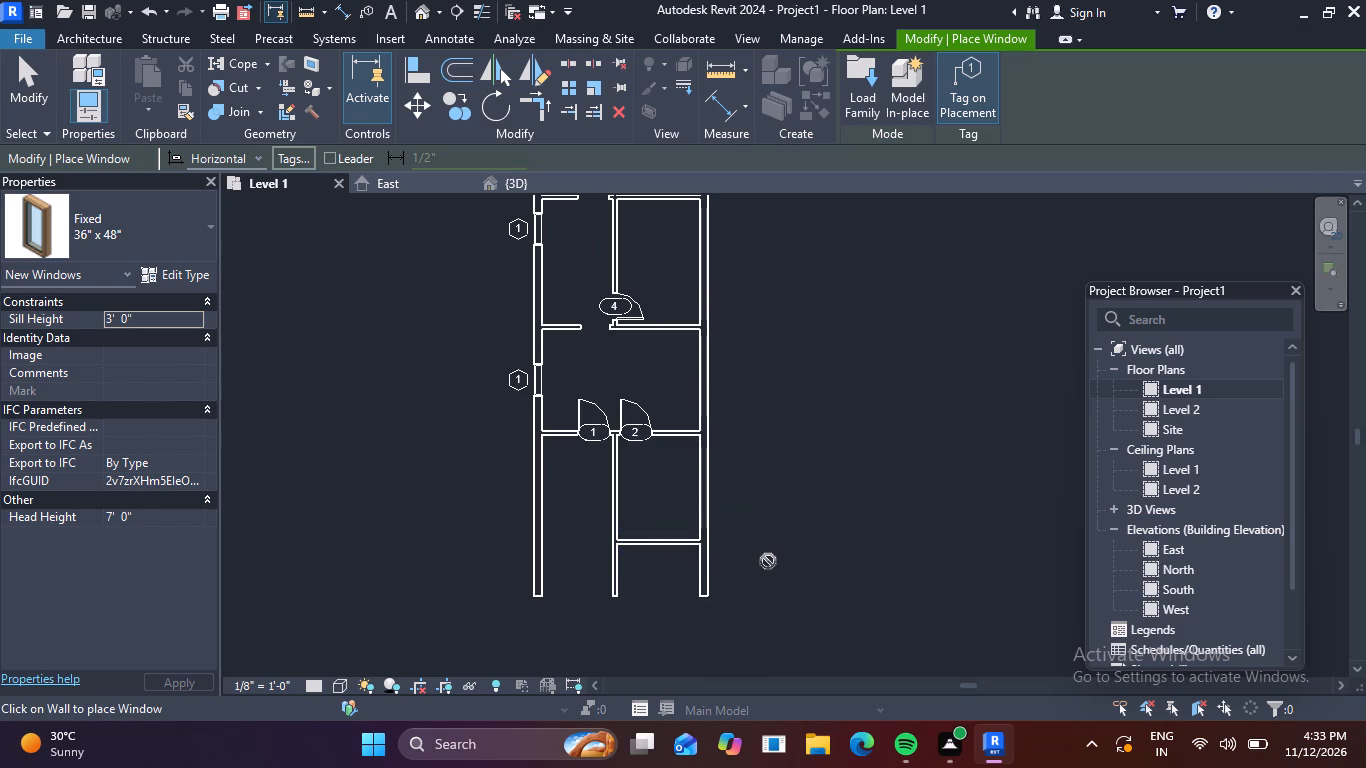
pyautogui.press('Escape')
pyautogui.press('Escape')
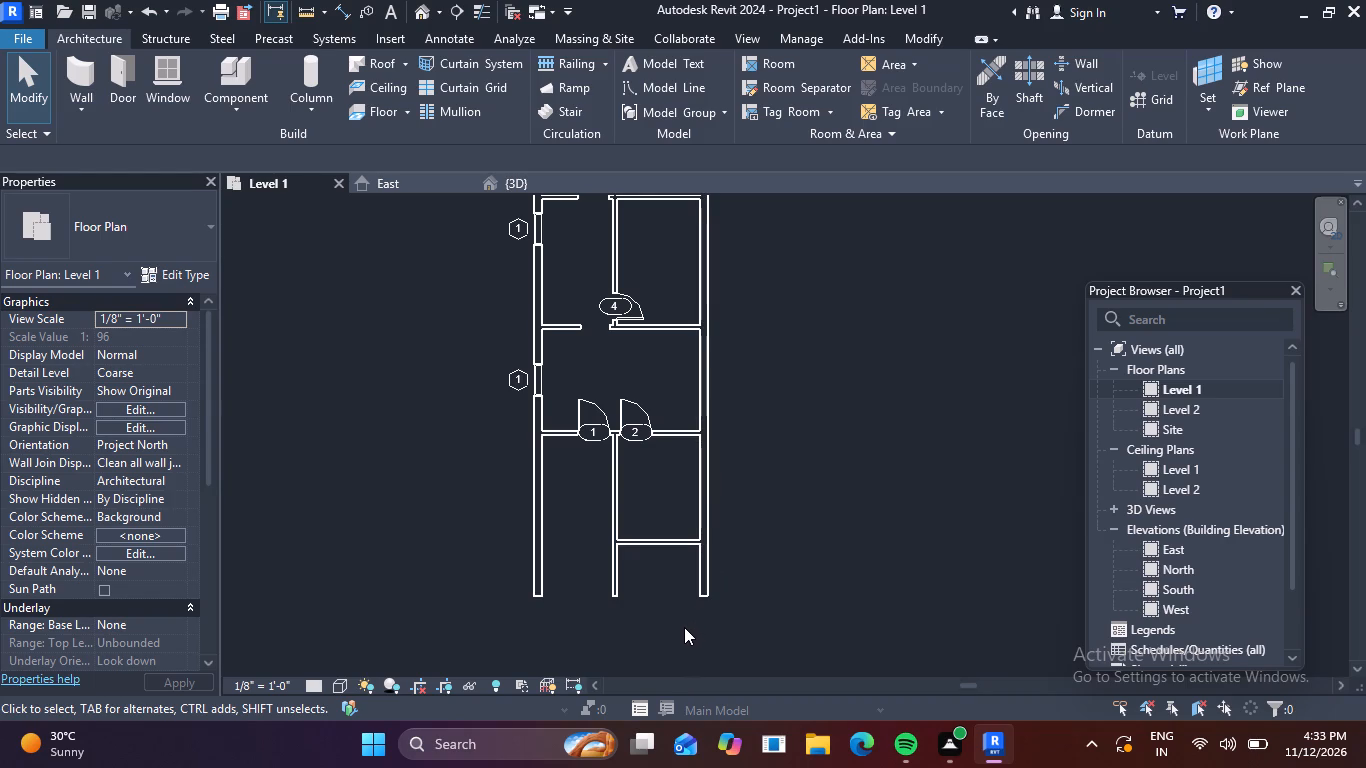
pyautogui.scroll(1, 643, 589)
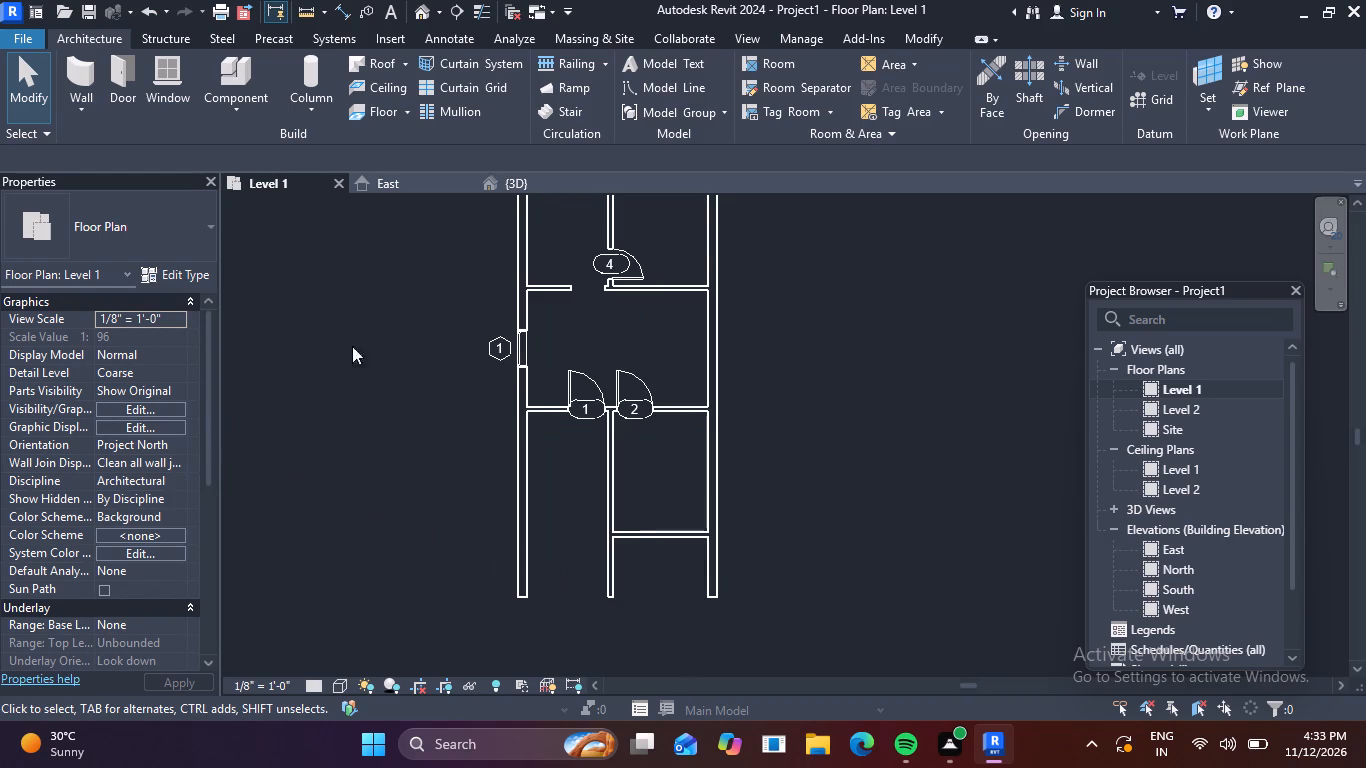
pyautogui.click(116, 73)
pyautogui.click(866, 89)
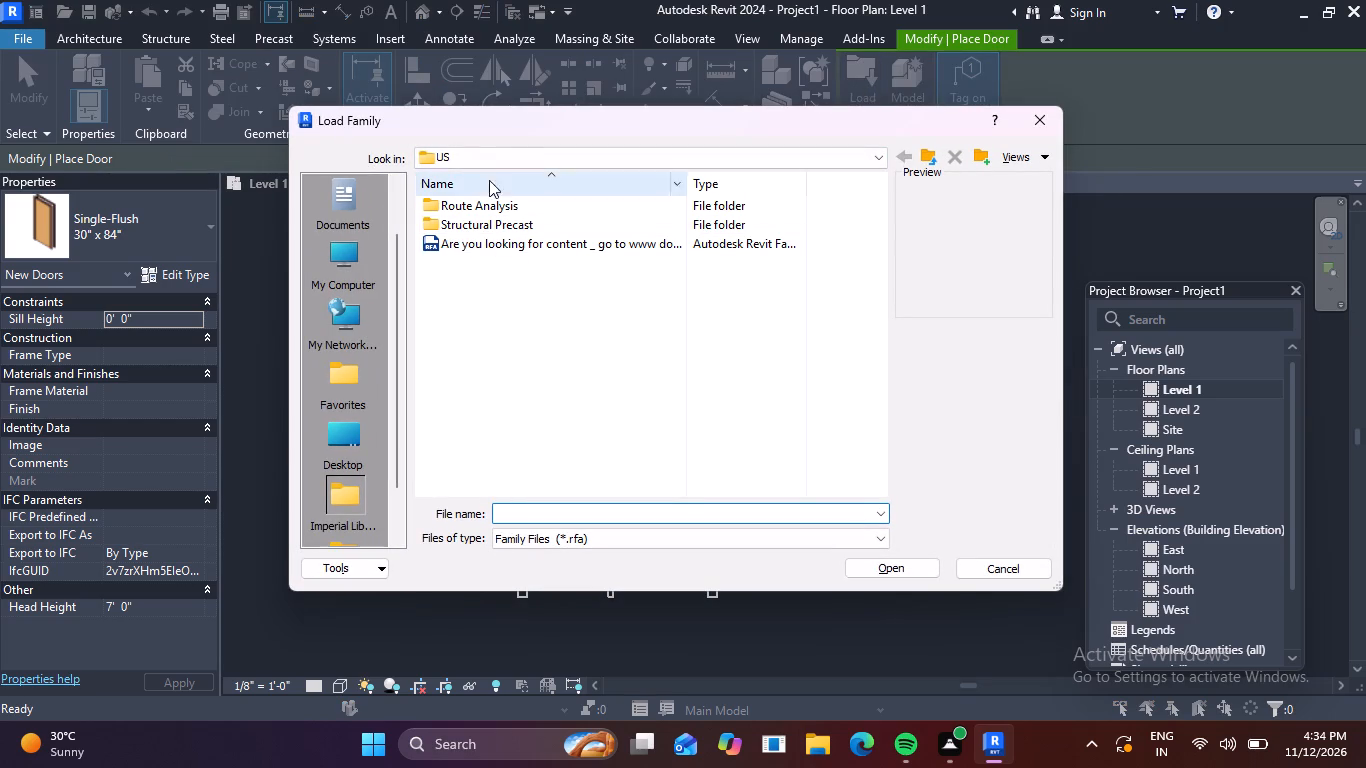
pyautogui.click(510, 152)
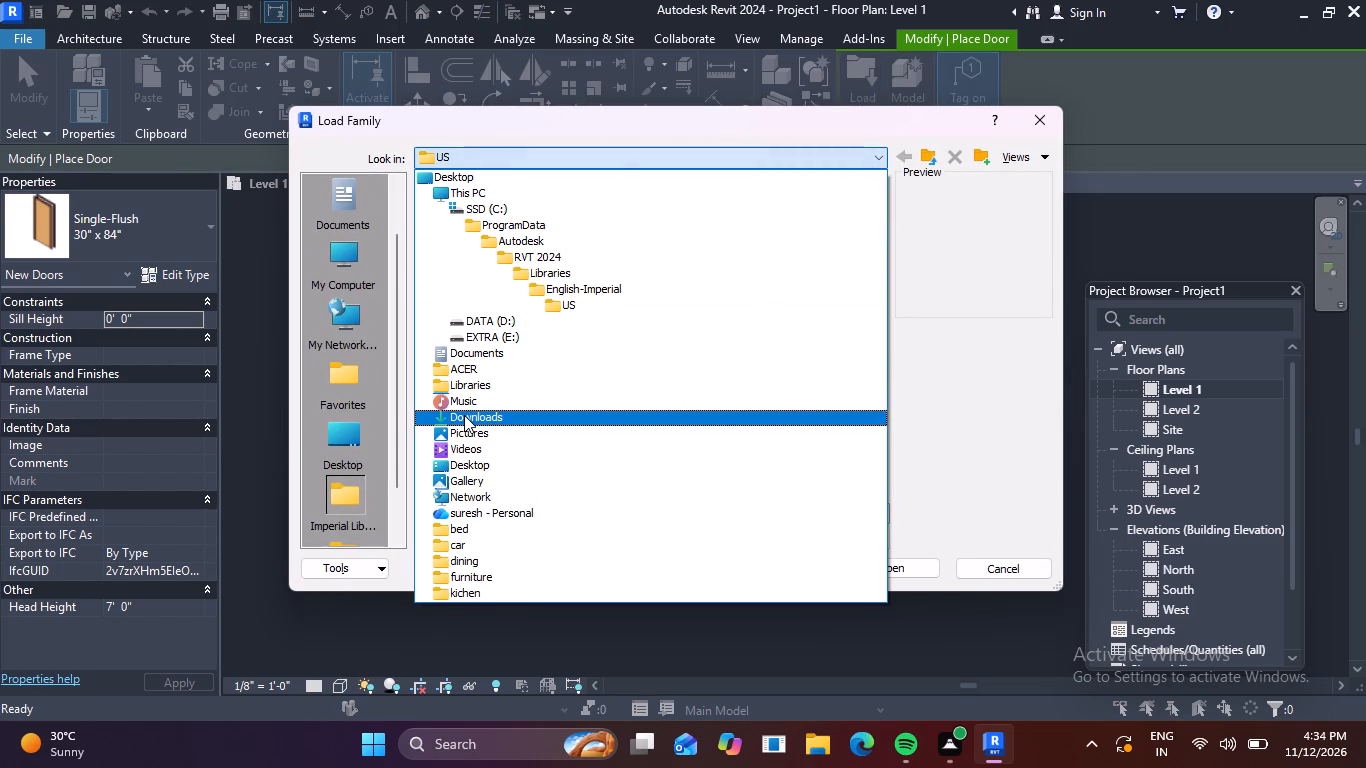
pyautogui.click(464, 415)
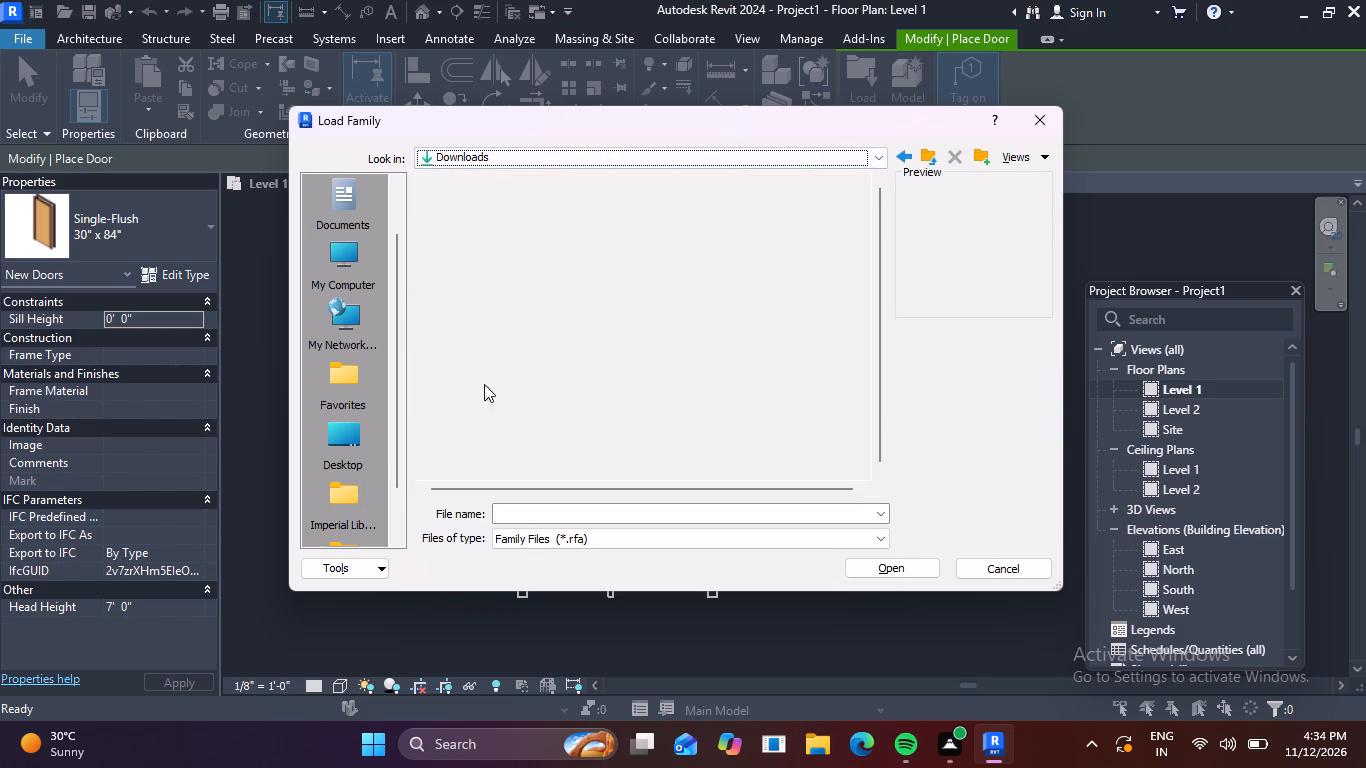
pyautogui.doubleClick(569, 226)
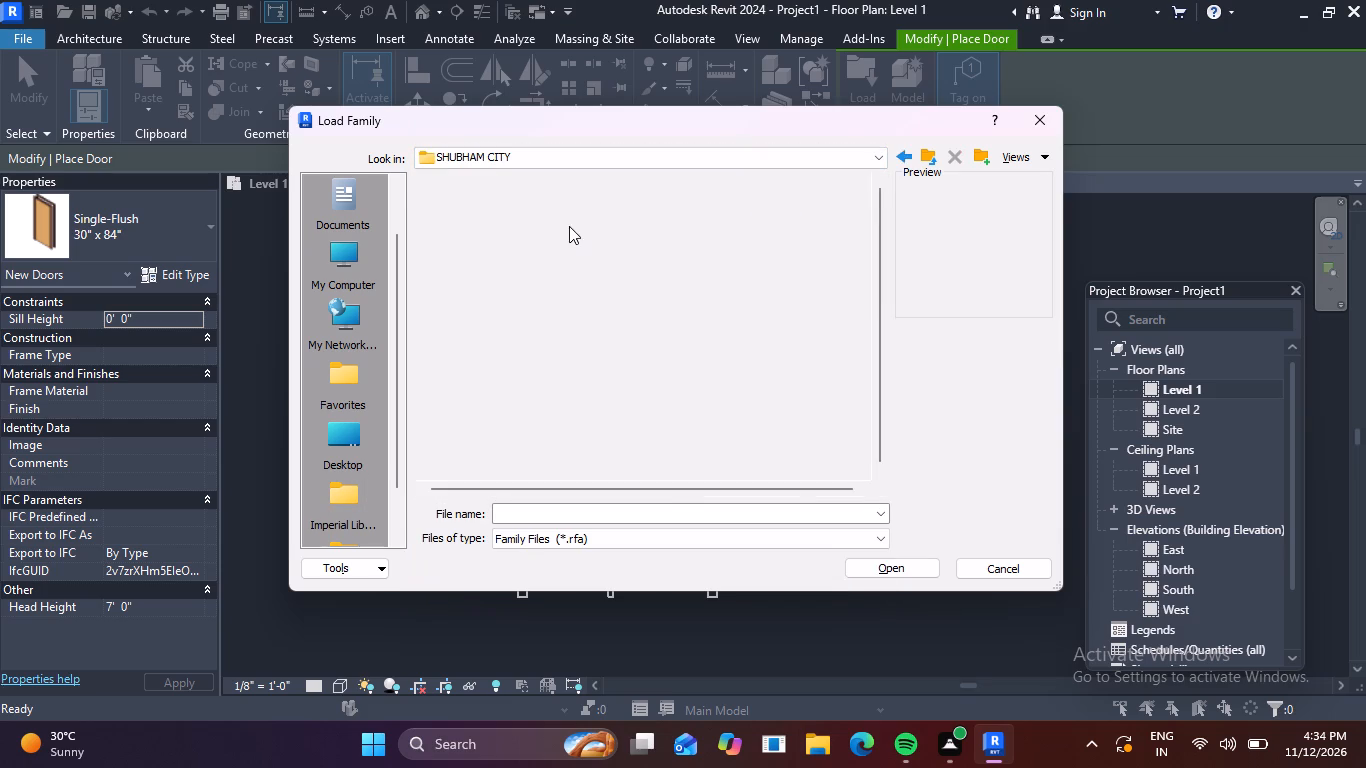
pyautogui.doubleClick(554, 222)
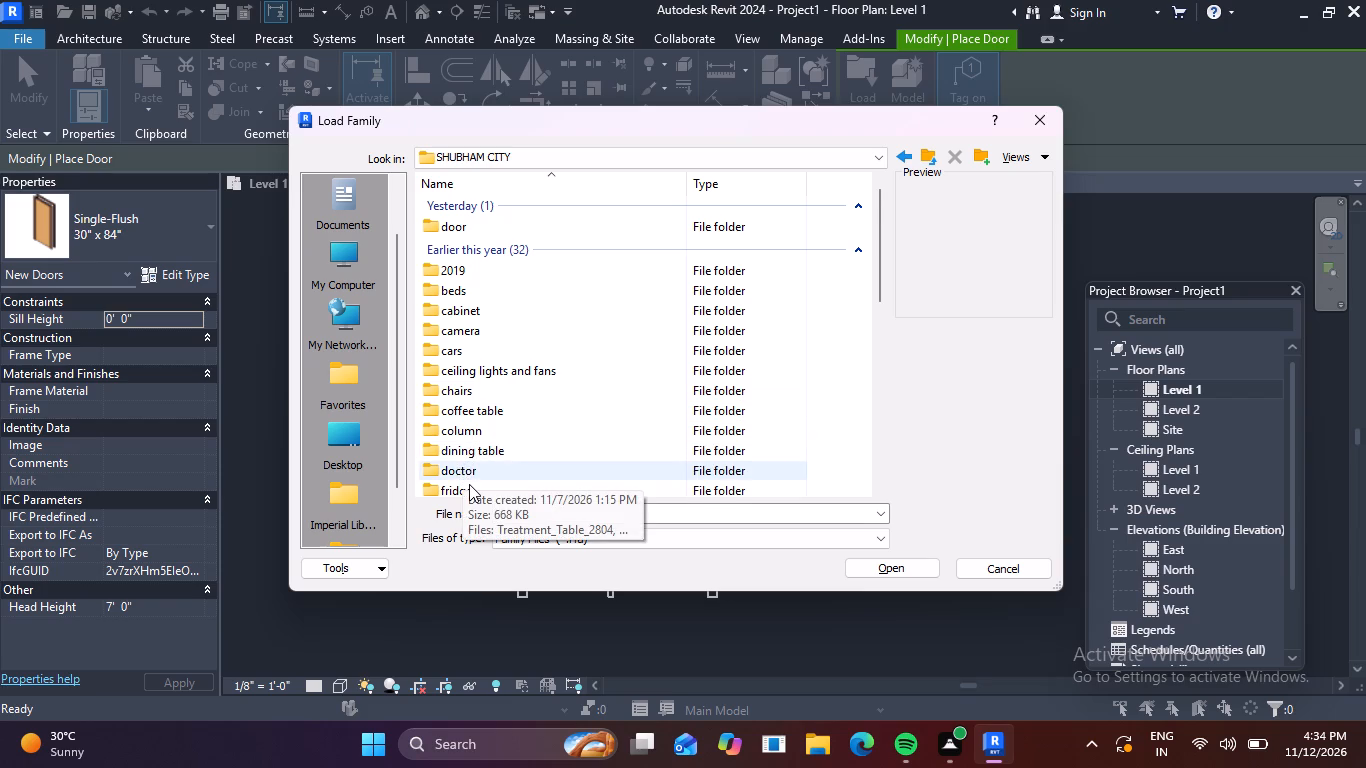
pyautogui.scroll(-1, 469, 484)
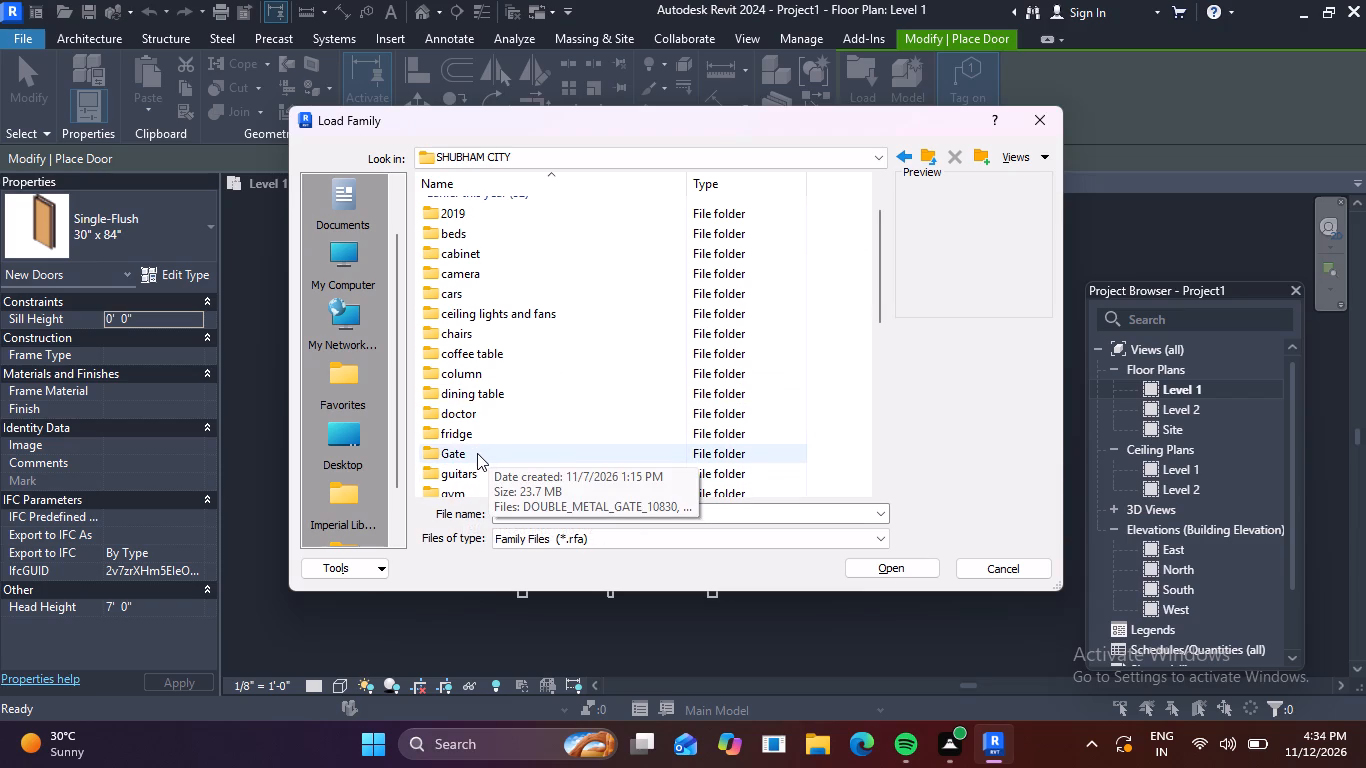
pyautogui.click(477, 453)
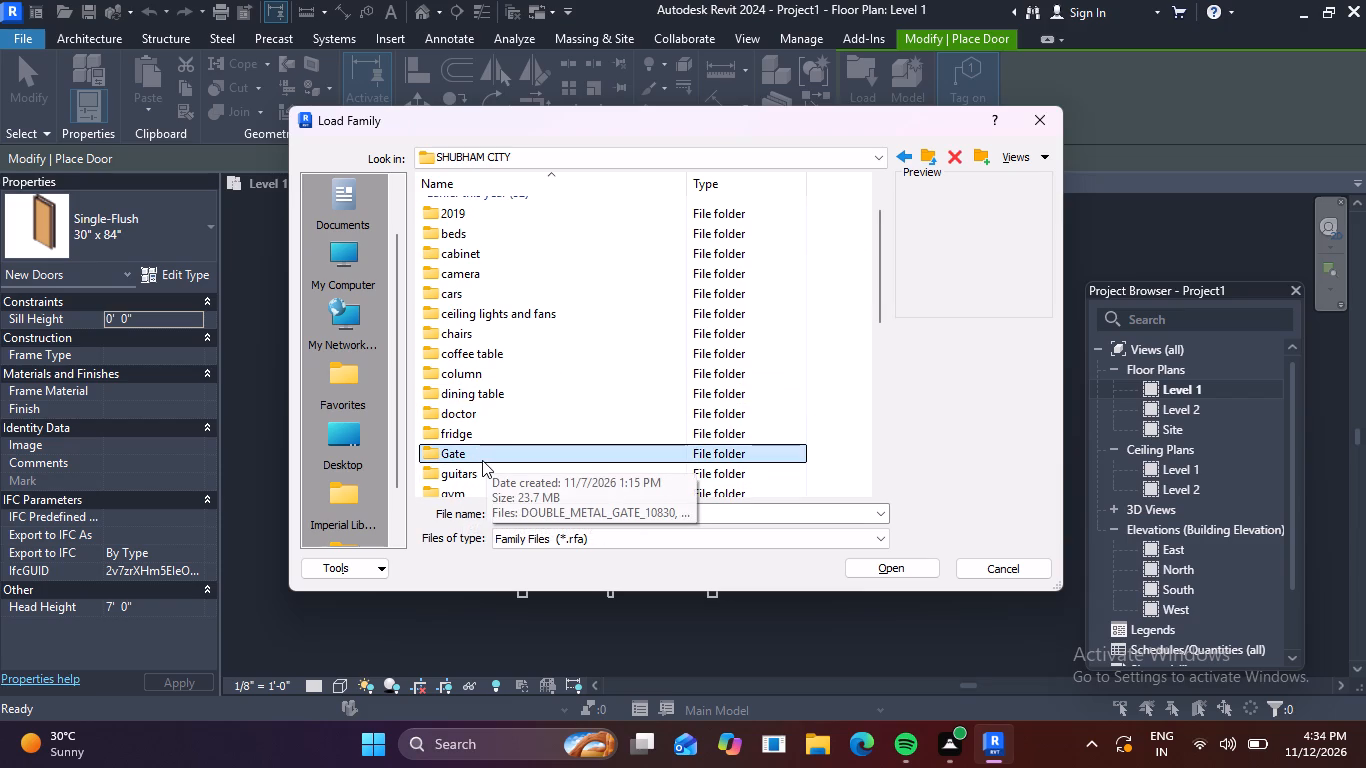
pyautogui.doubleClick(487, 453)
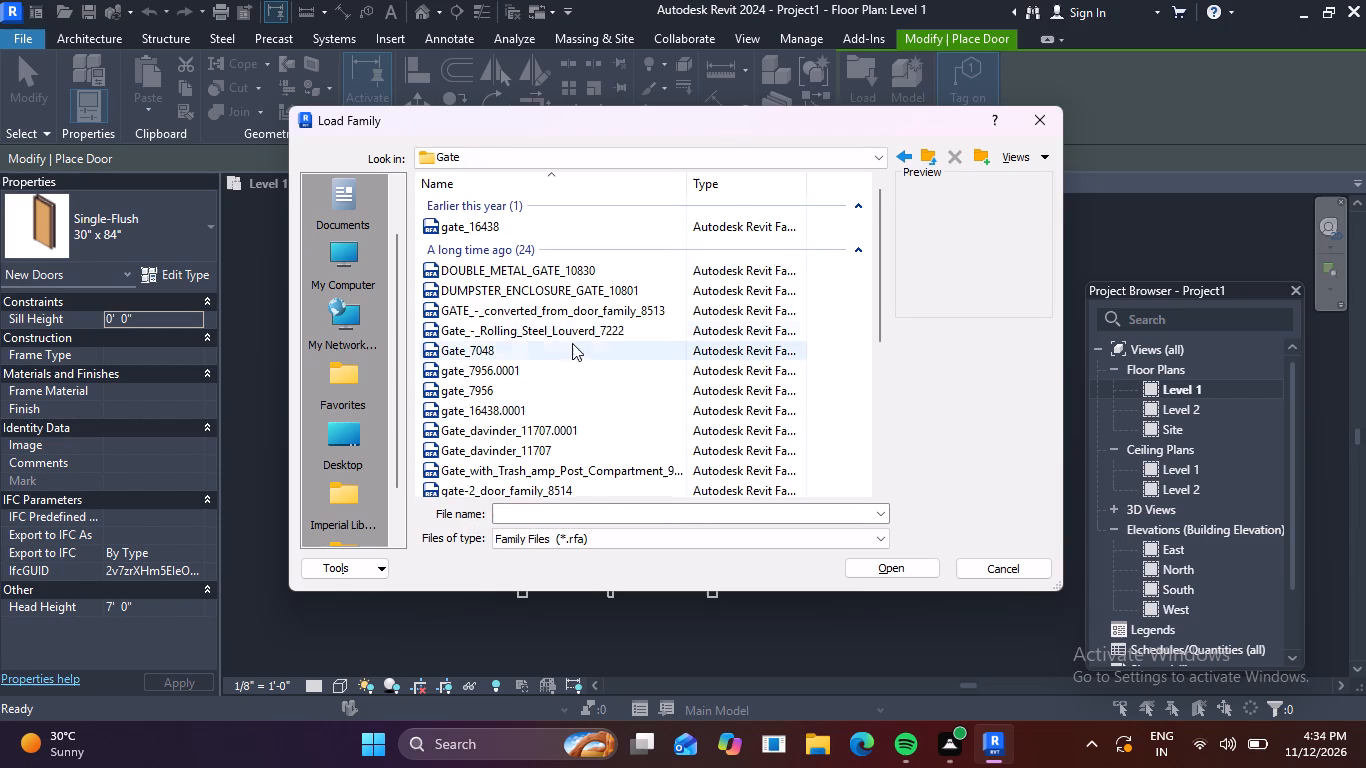
# Preview the gate families one by one, from DOUBLE_METAL_GATE_10830 through gate_16438.0001.
pyautogui.click(540, 271)
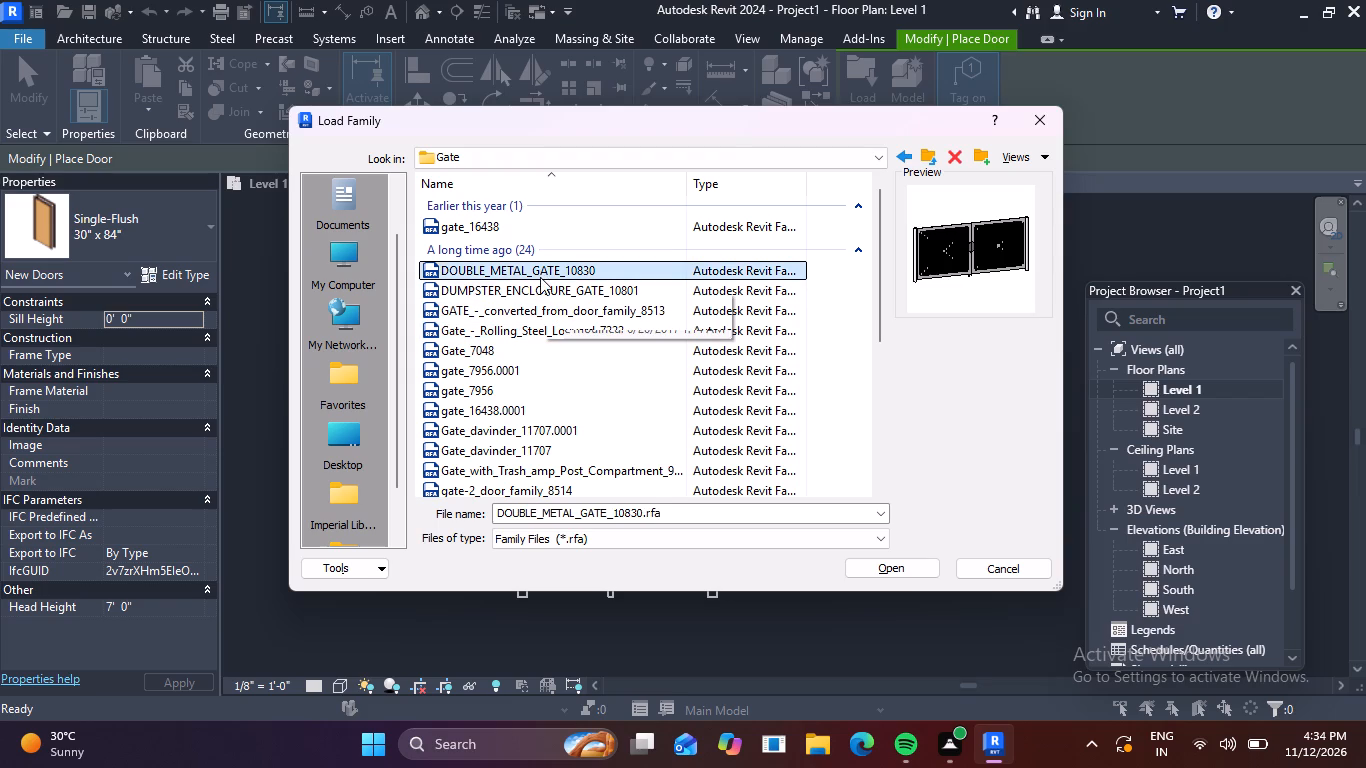
pyautogui.click(535, 288)
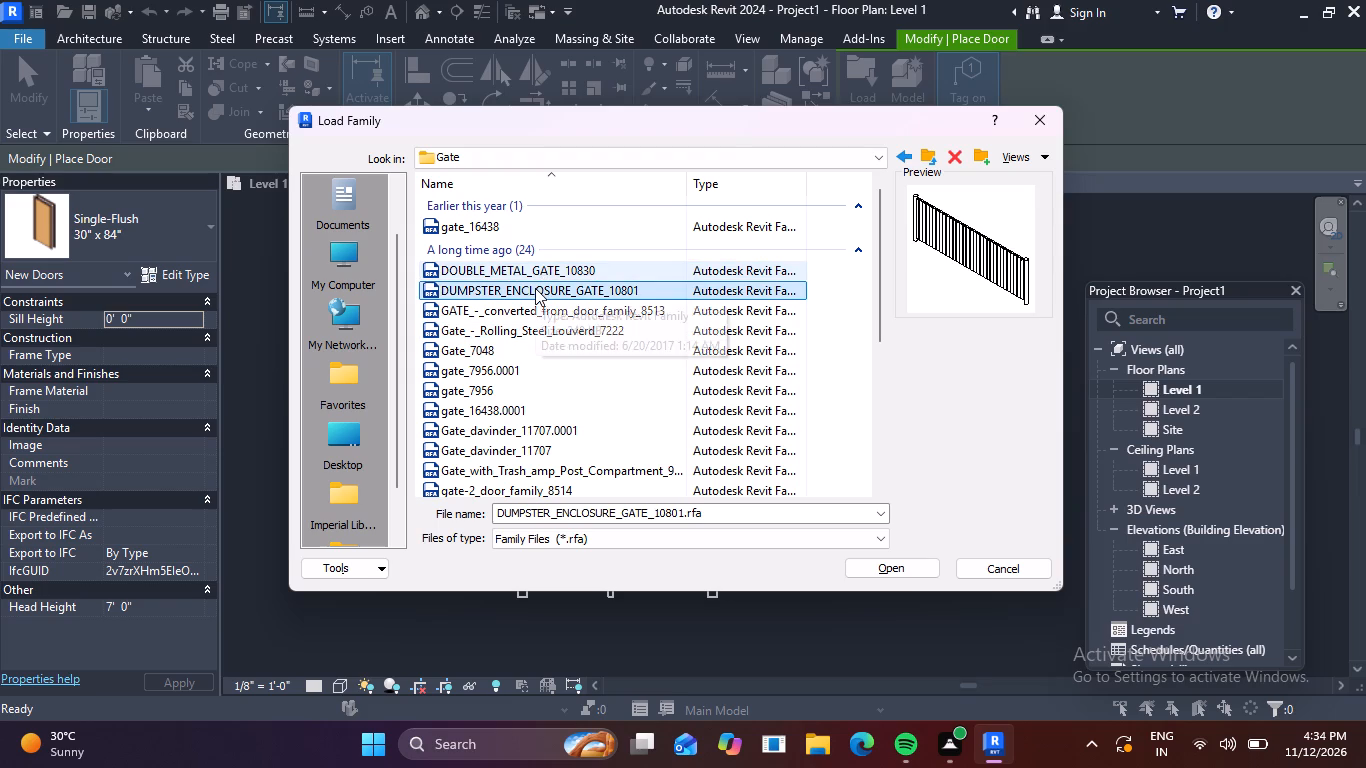
pyautogui.click(537, 309)
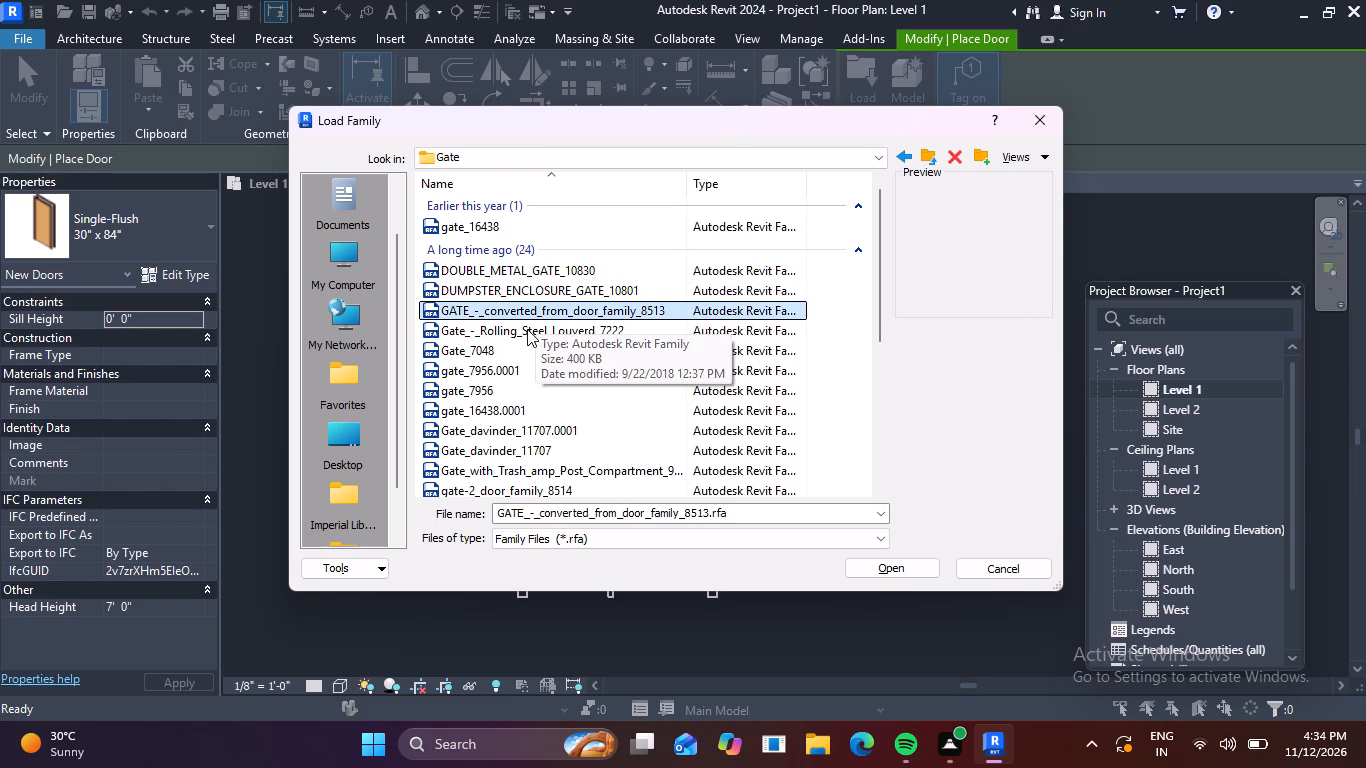
pyautogui.click(527, 329)
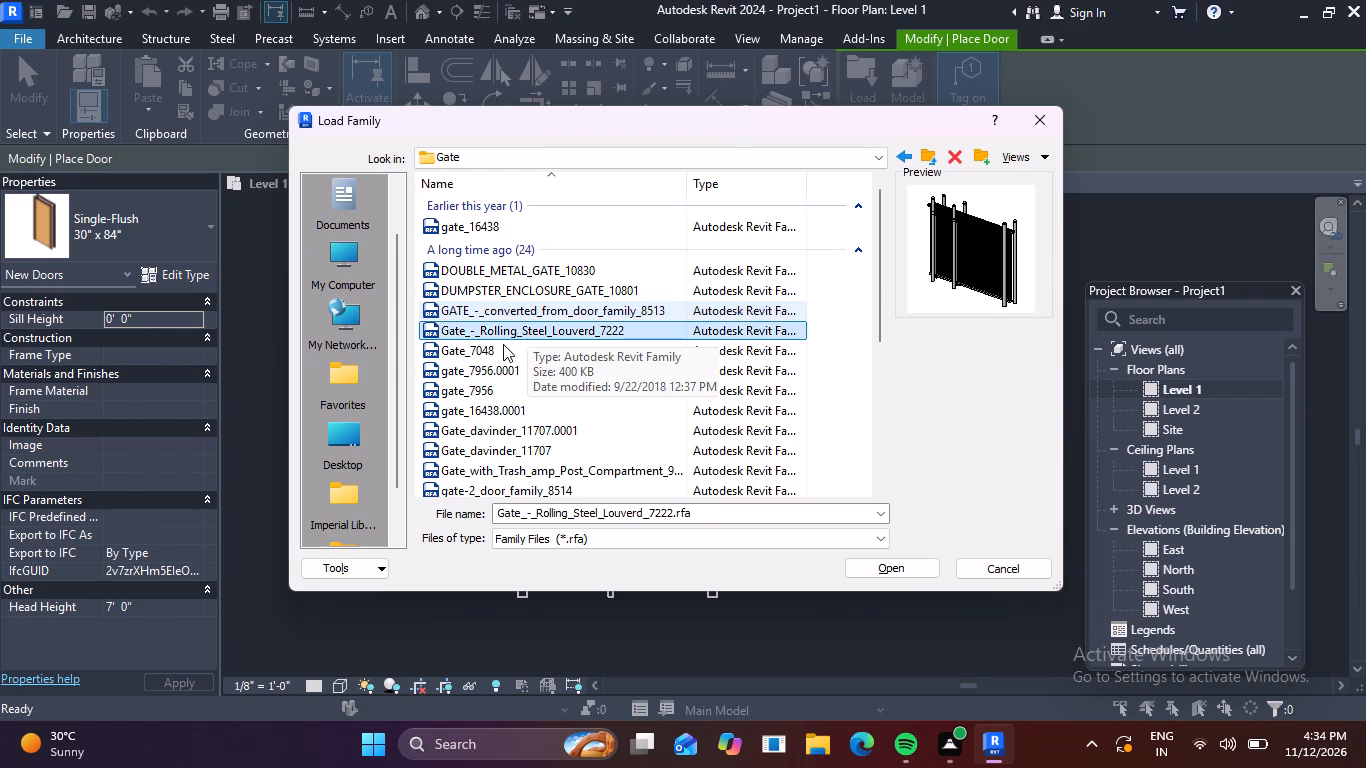
pyautogui.click(496, 350)
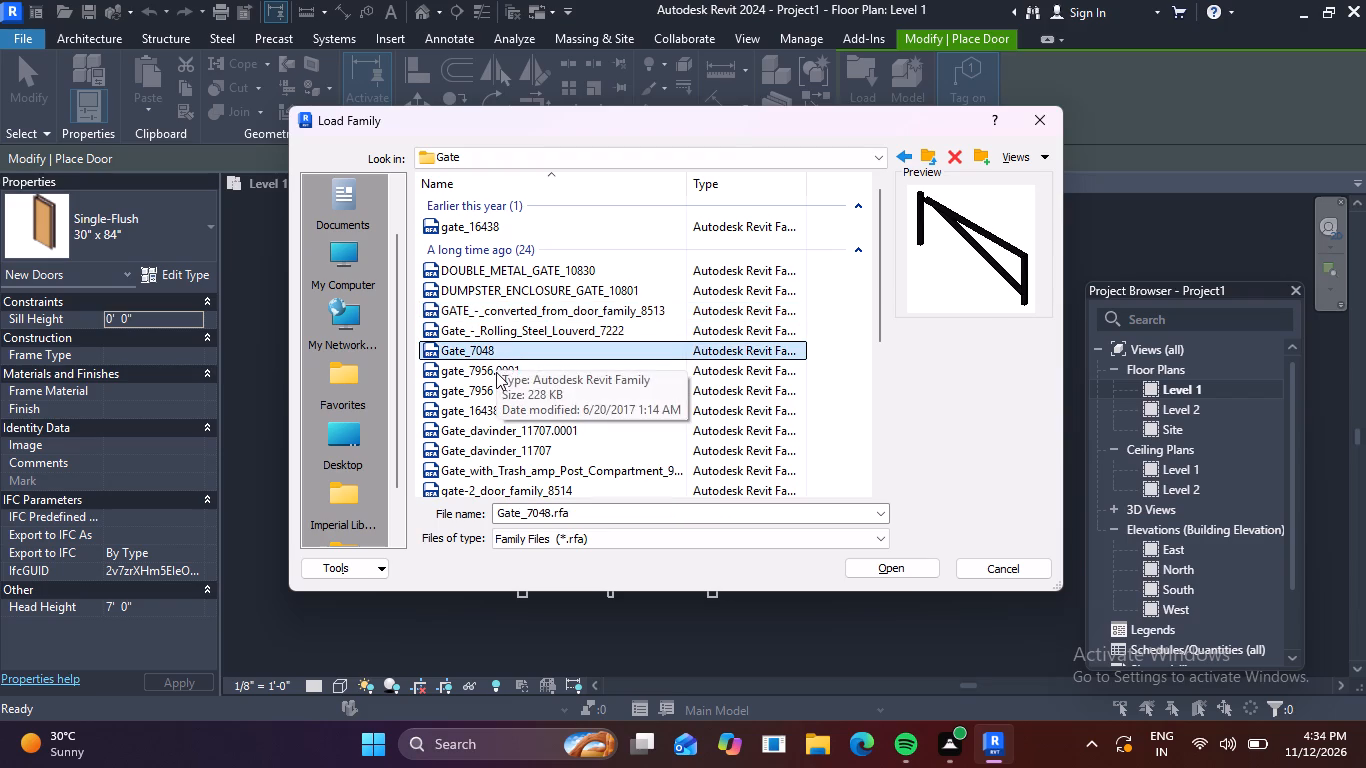
pyautogui.click(496, 372)
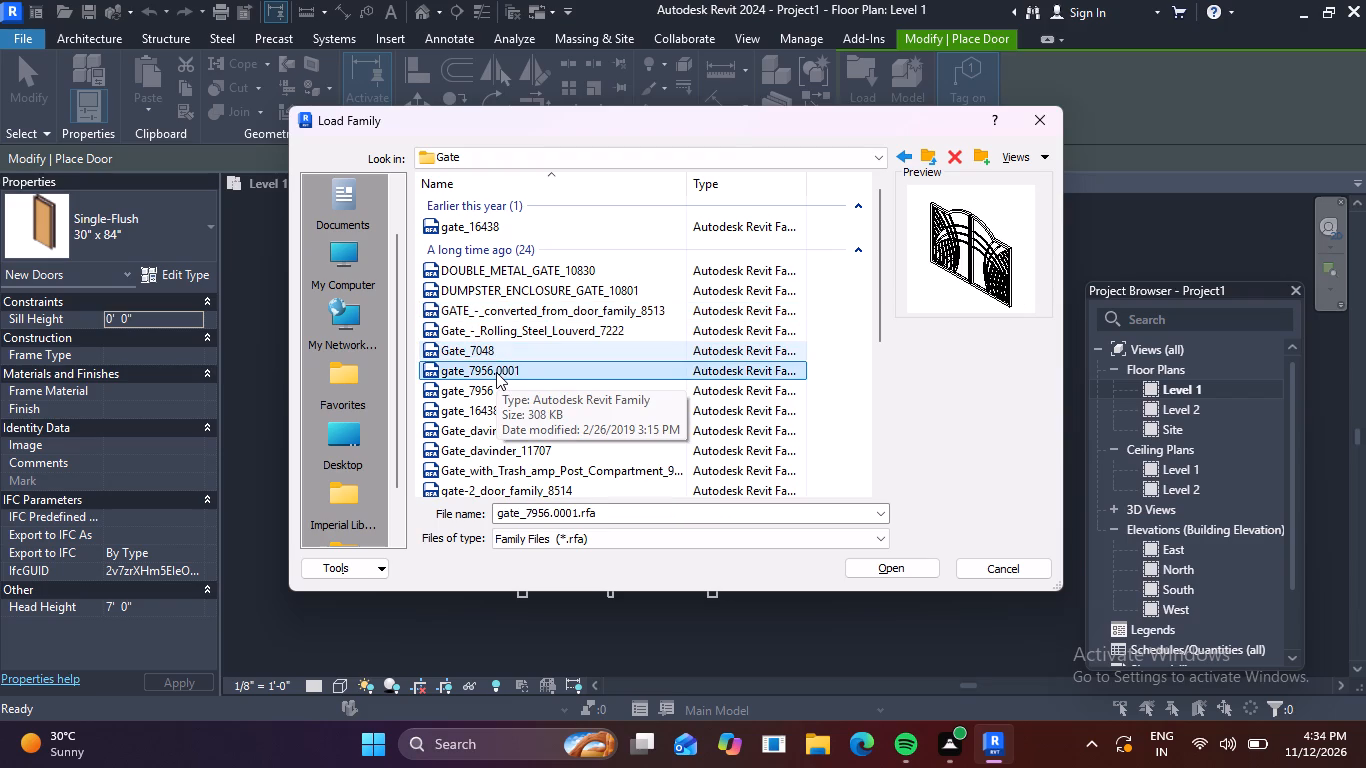
pyautogui.click(493, 391)
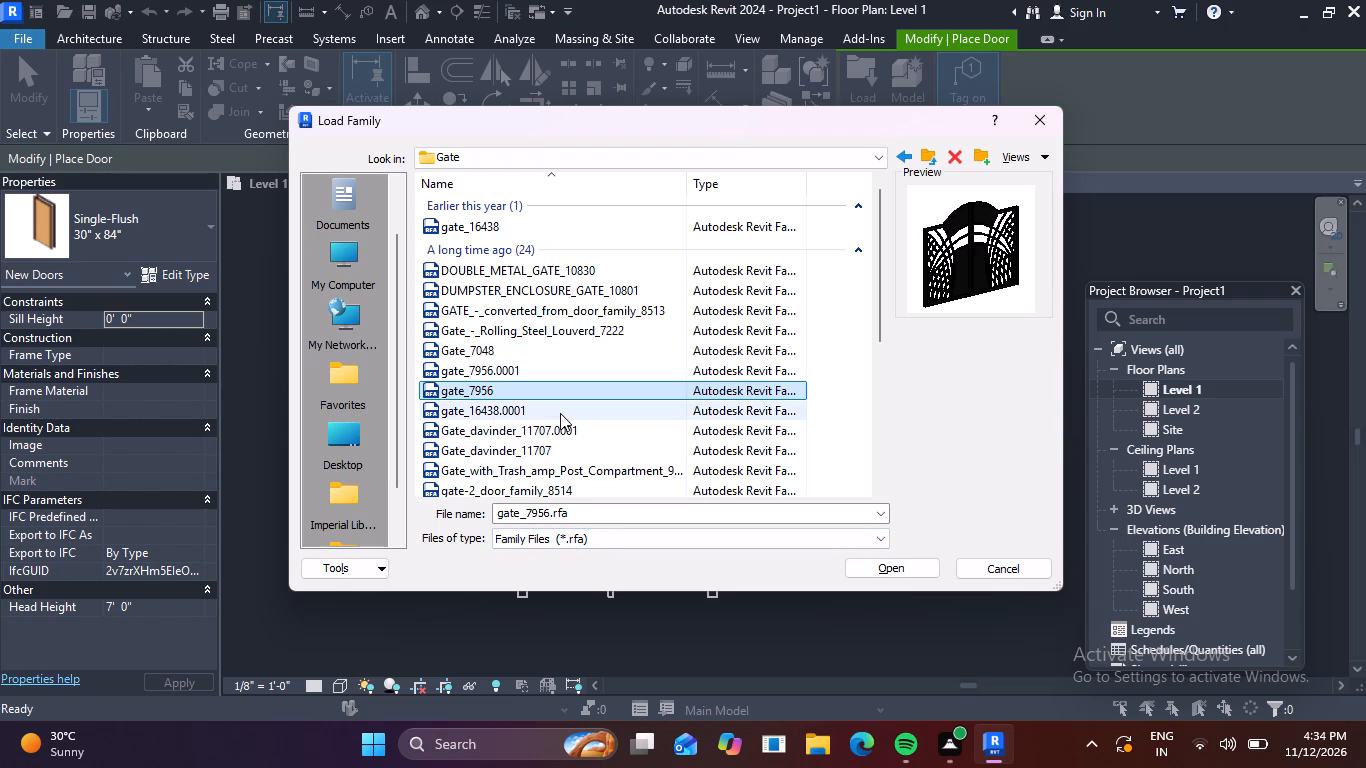
pyautogui.click(559, 412)
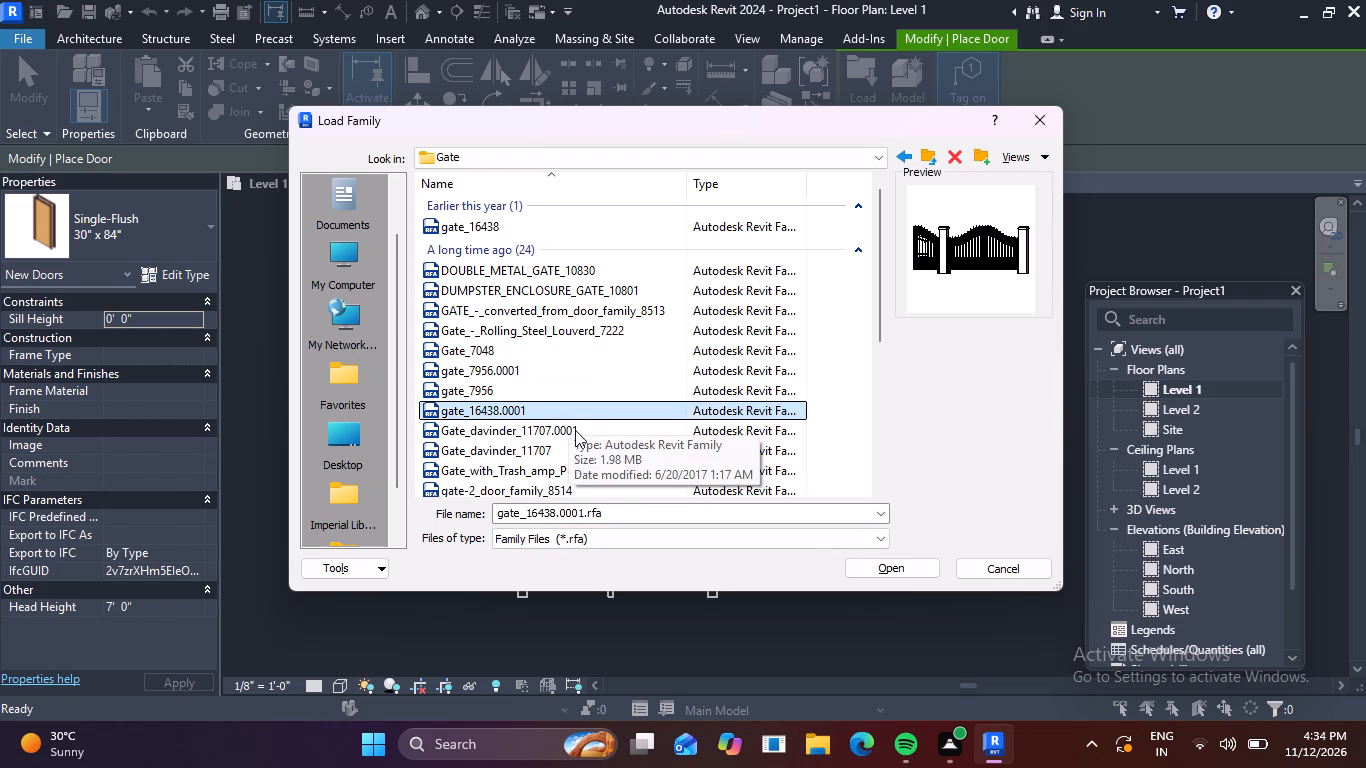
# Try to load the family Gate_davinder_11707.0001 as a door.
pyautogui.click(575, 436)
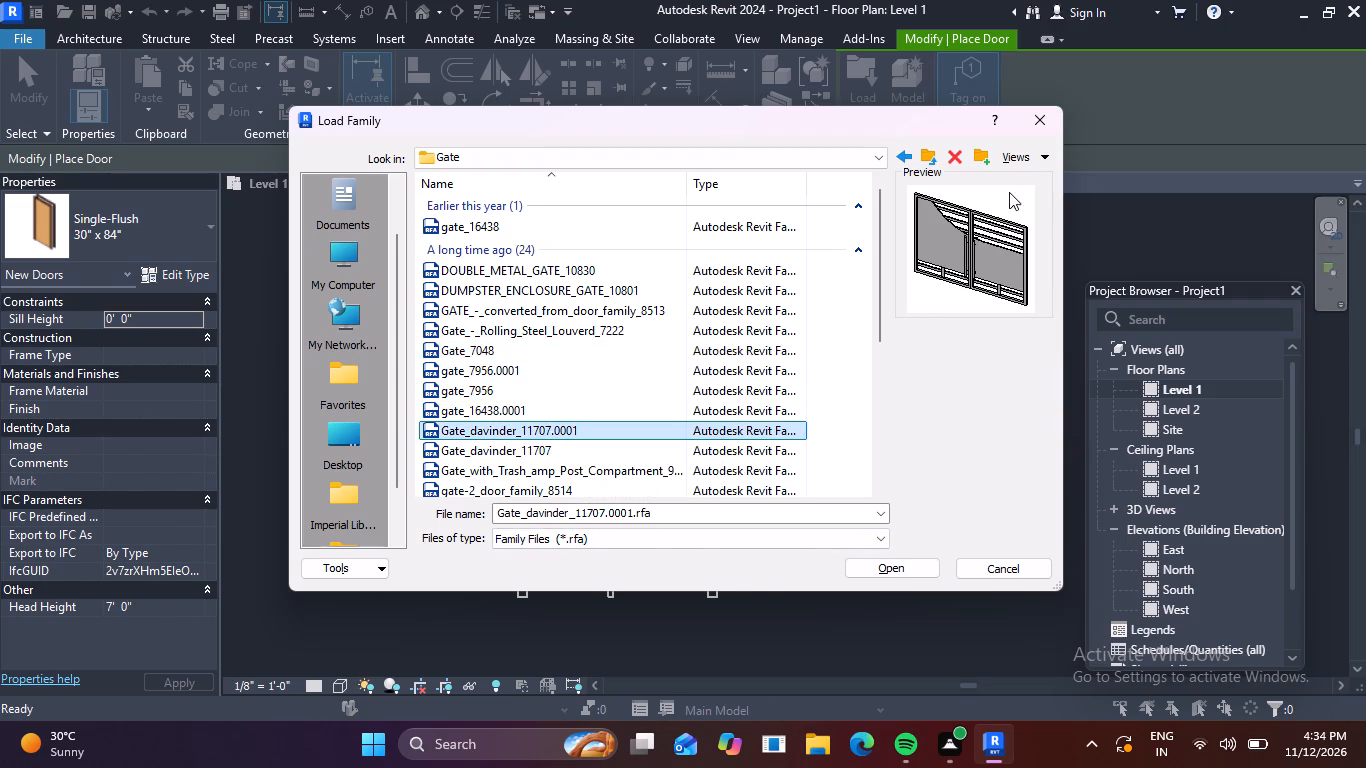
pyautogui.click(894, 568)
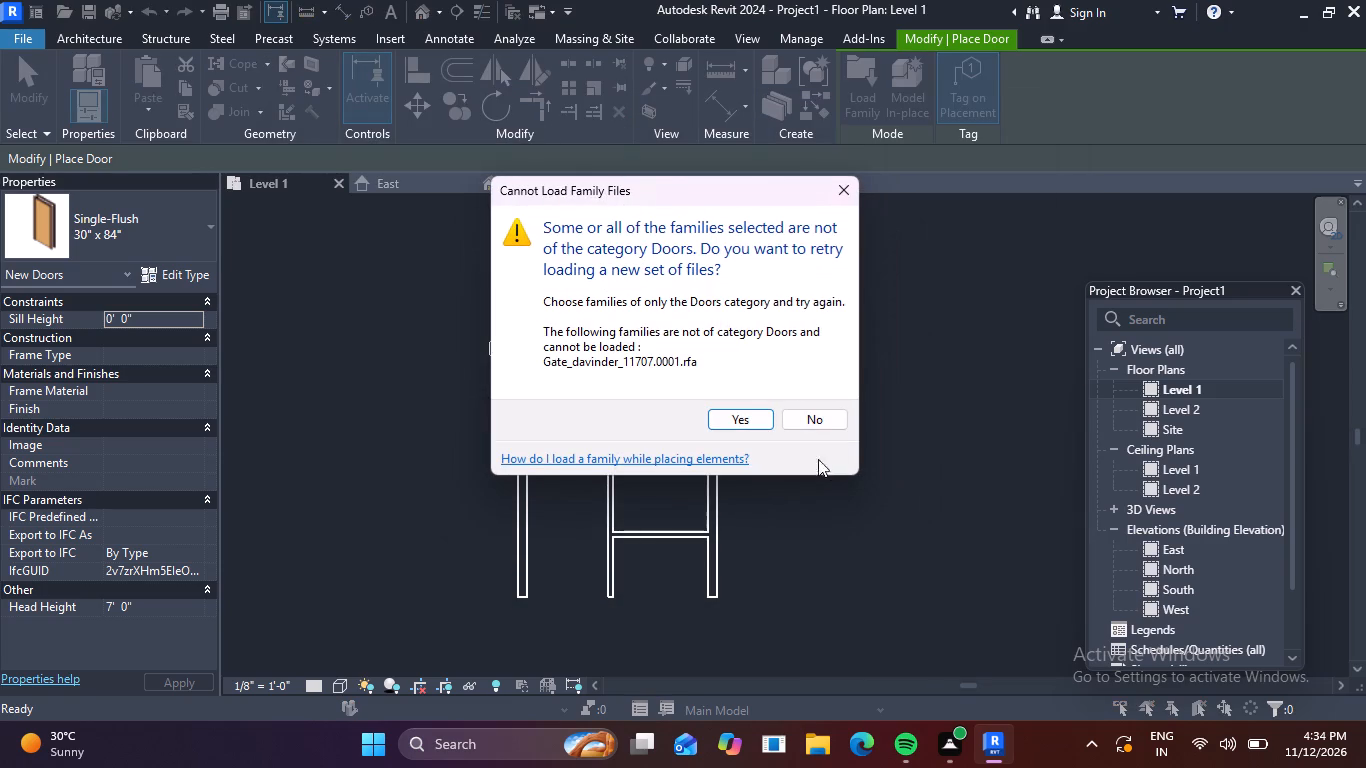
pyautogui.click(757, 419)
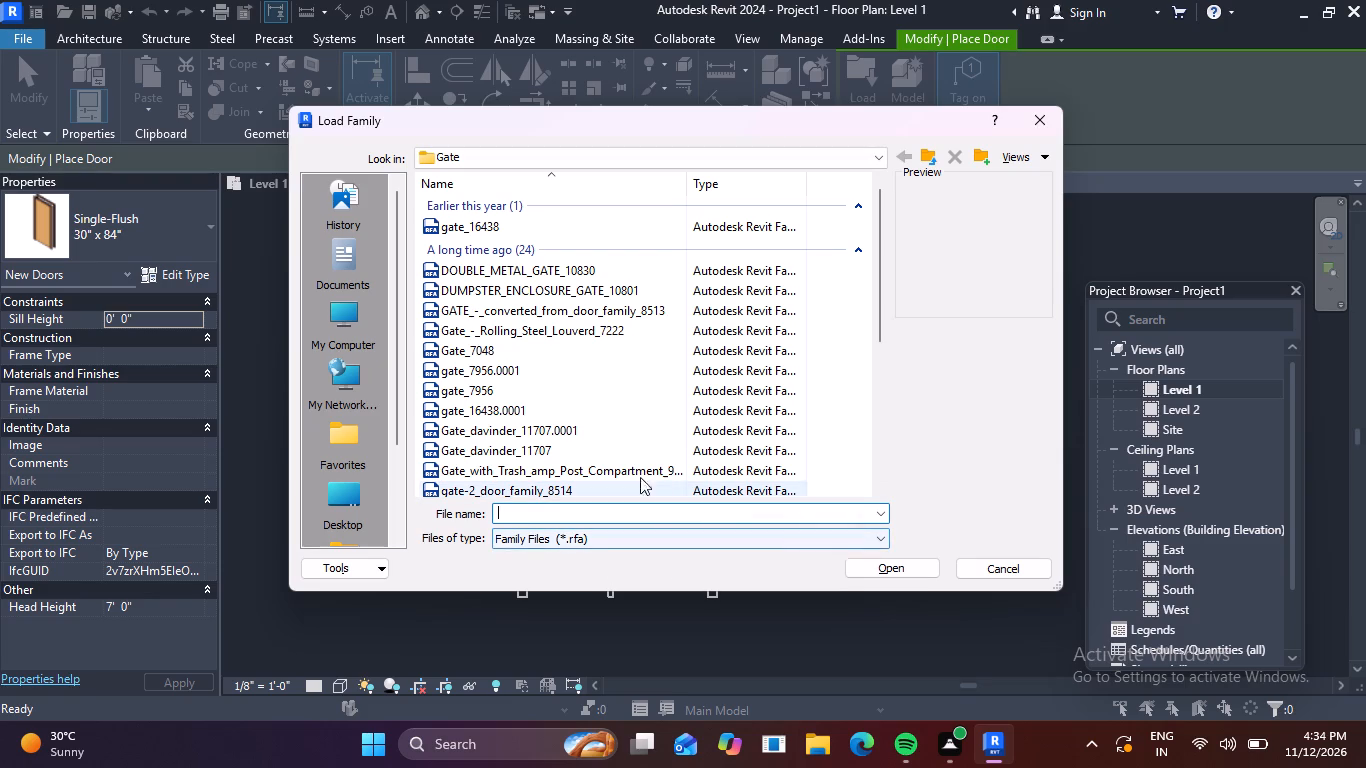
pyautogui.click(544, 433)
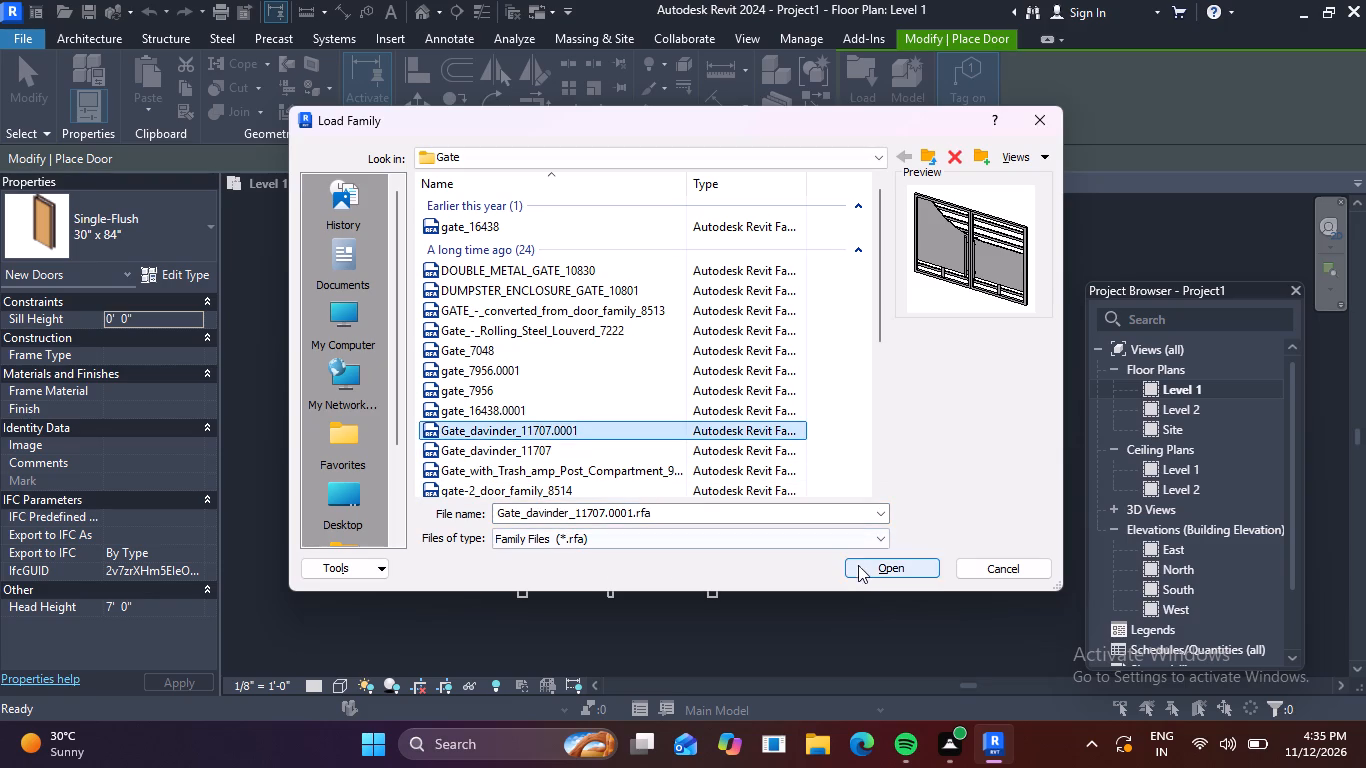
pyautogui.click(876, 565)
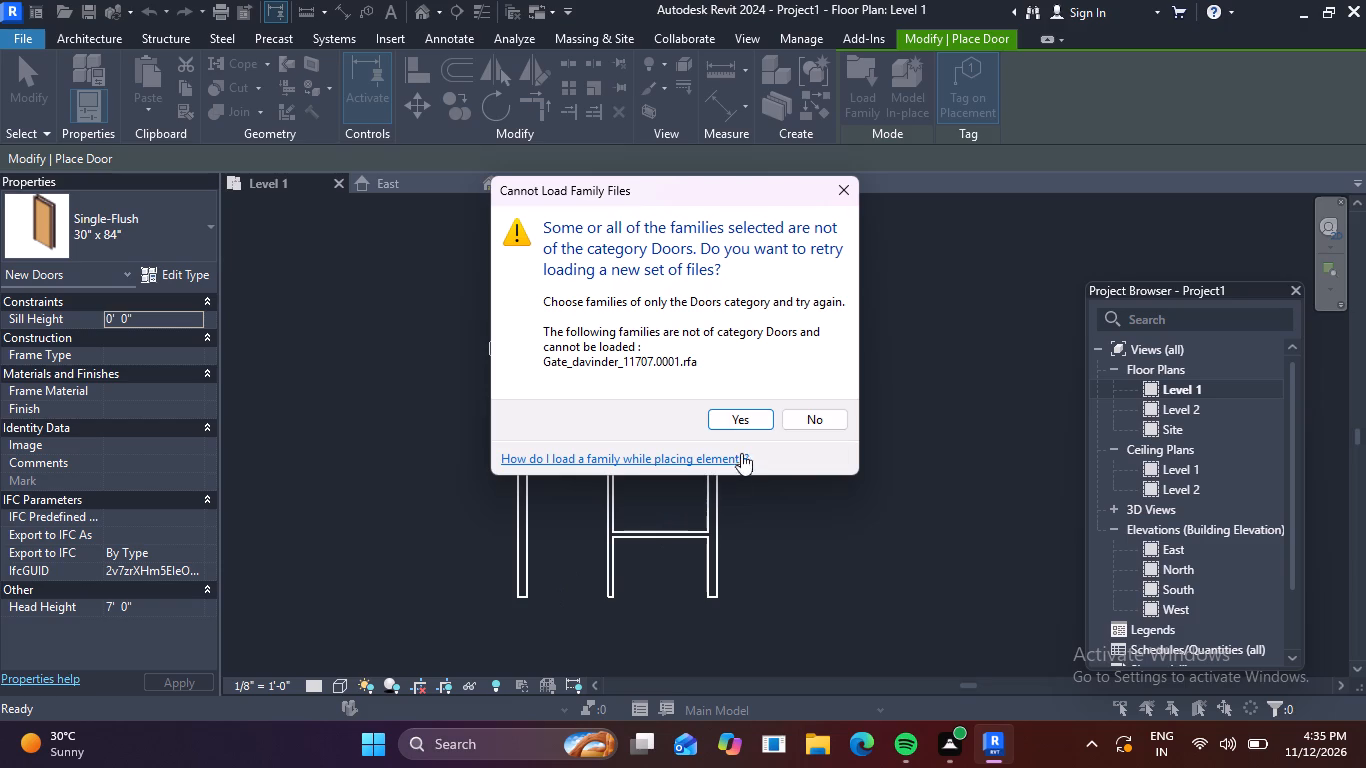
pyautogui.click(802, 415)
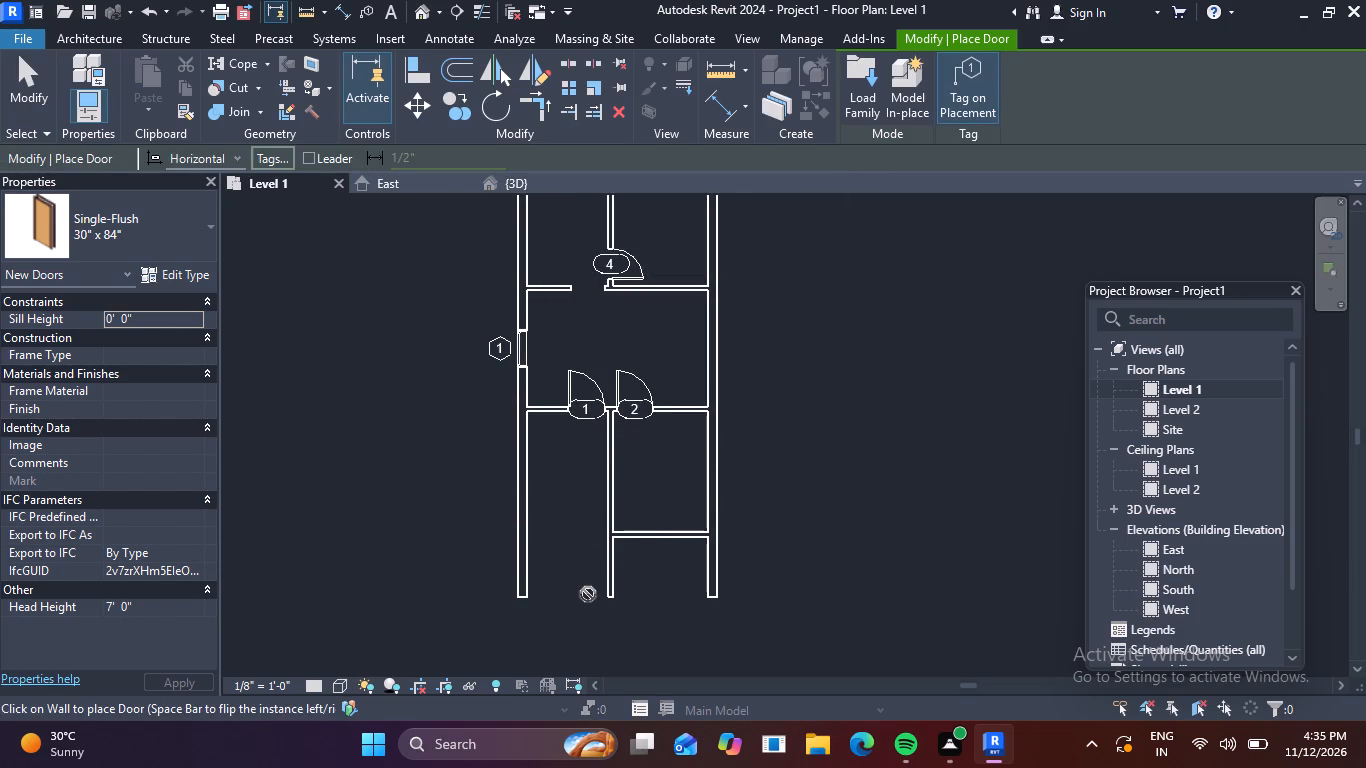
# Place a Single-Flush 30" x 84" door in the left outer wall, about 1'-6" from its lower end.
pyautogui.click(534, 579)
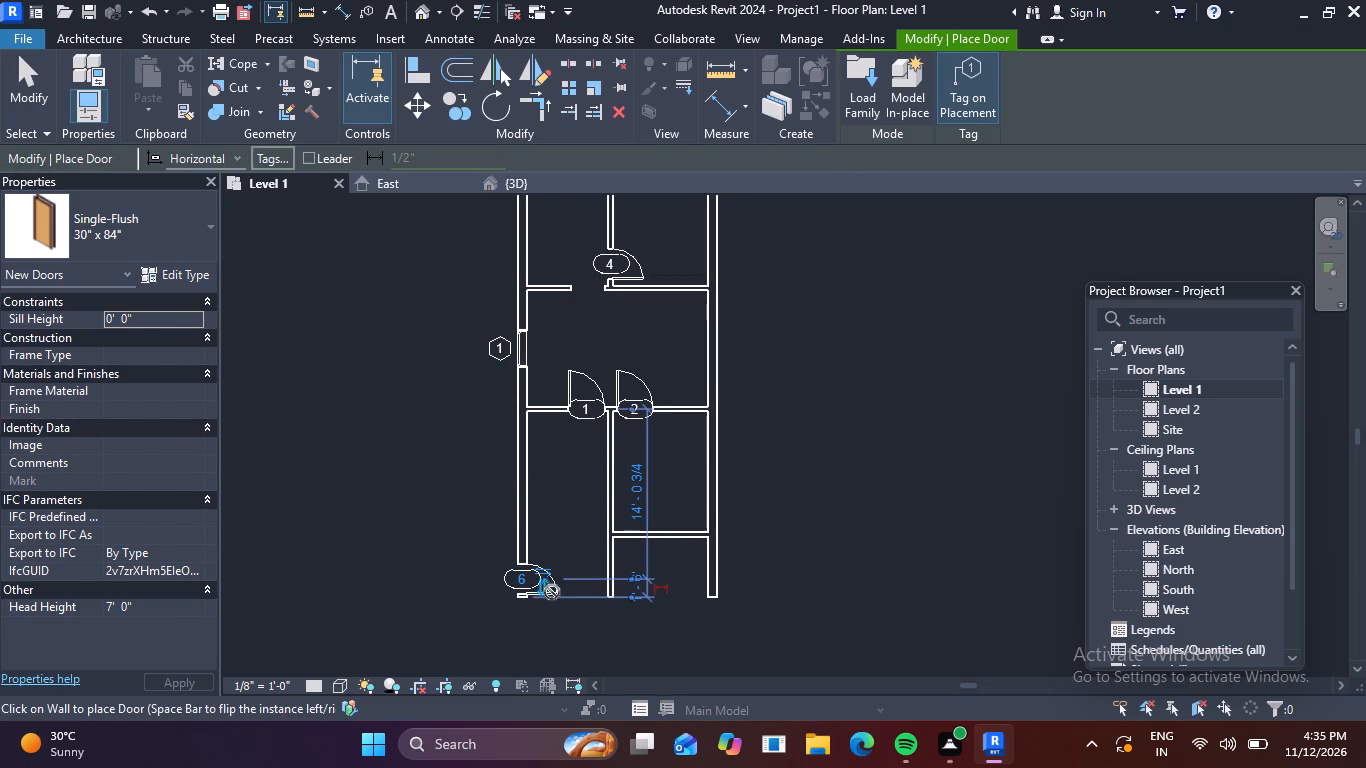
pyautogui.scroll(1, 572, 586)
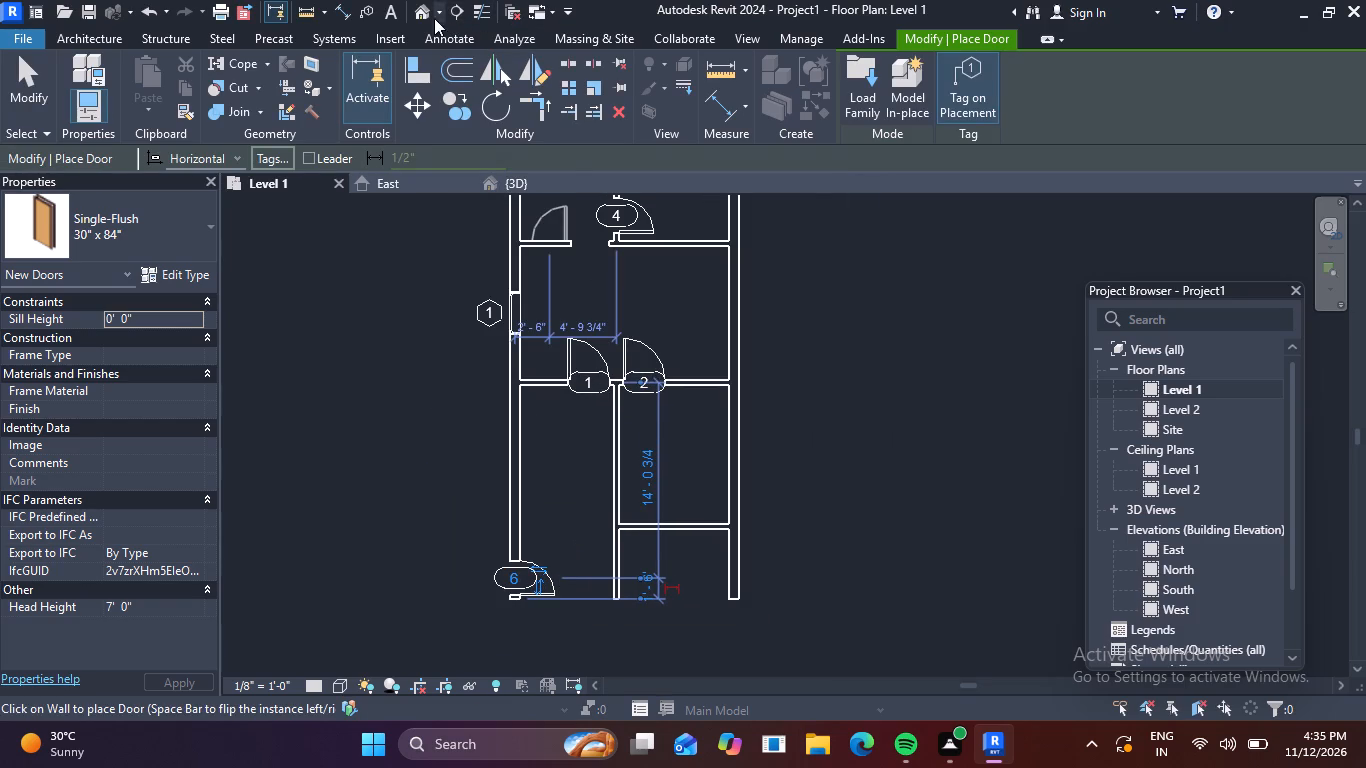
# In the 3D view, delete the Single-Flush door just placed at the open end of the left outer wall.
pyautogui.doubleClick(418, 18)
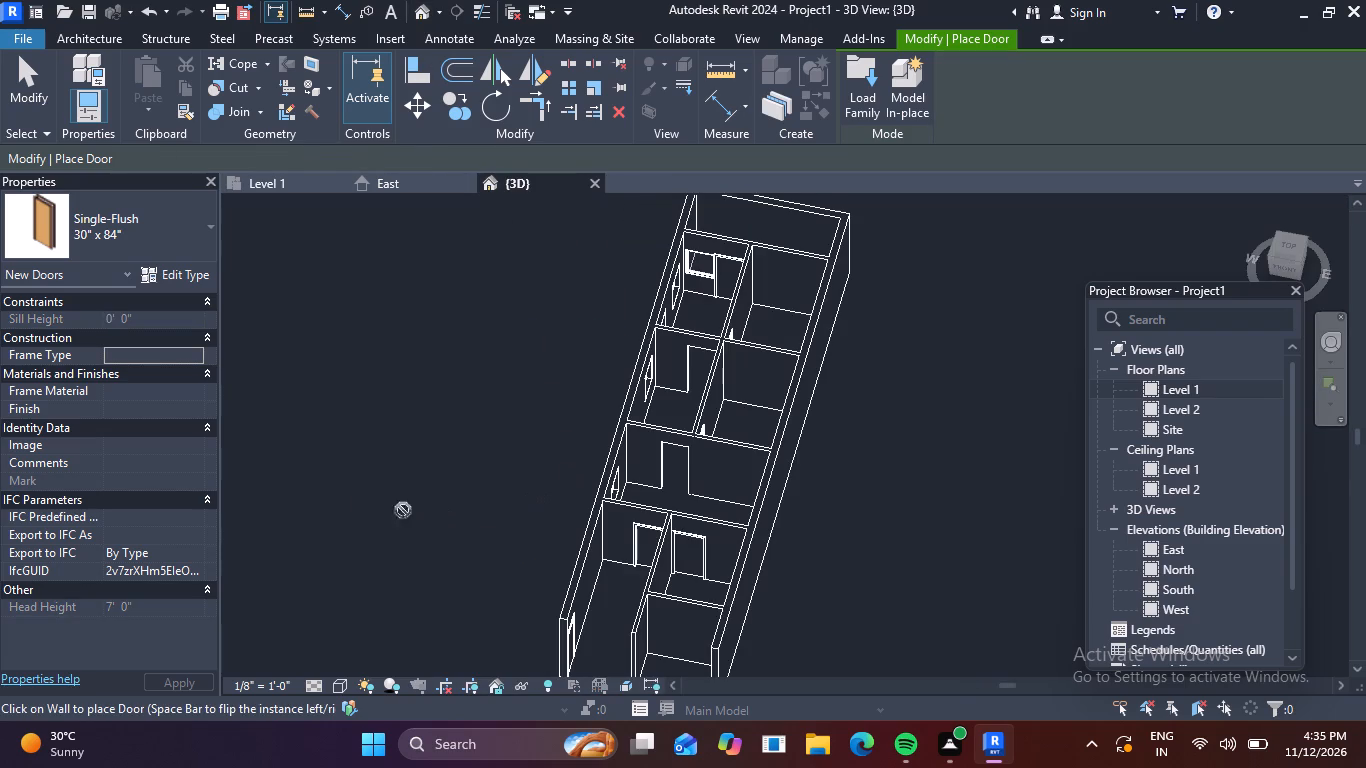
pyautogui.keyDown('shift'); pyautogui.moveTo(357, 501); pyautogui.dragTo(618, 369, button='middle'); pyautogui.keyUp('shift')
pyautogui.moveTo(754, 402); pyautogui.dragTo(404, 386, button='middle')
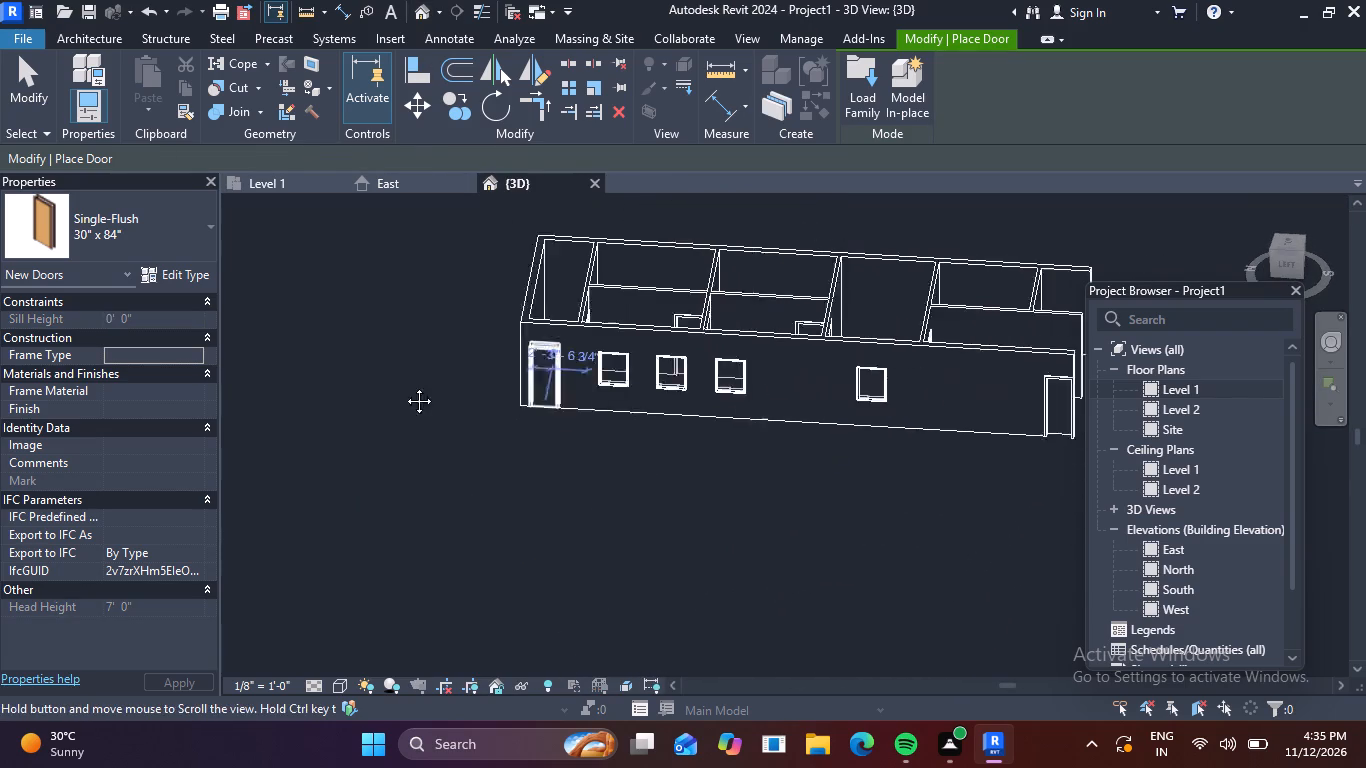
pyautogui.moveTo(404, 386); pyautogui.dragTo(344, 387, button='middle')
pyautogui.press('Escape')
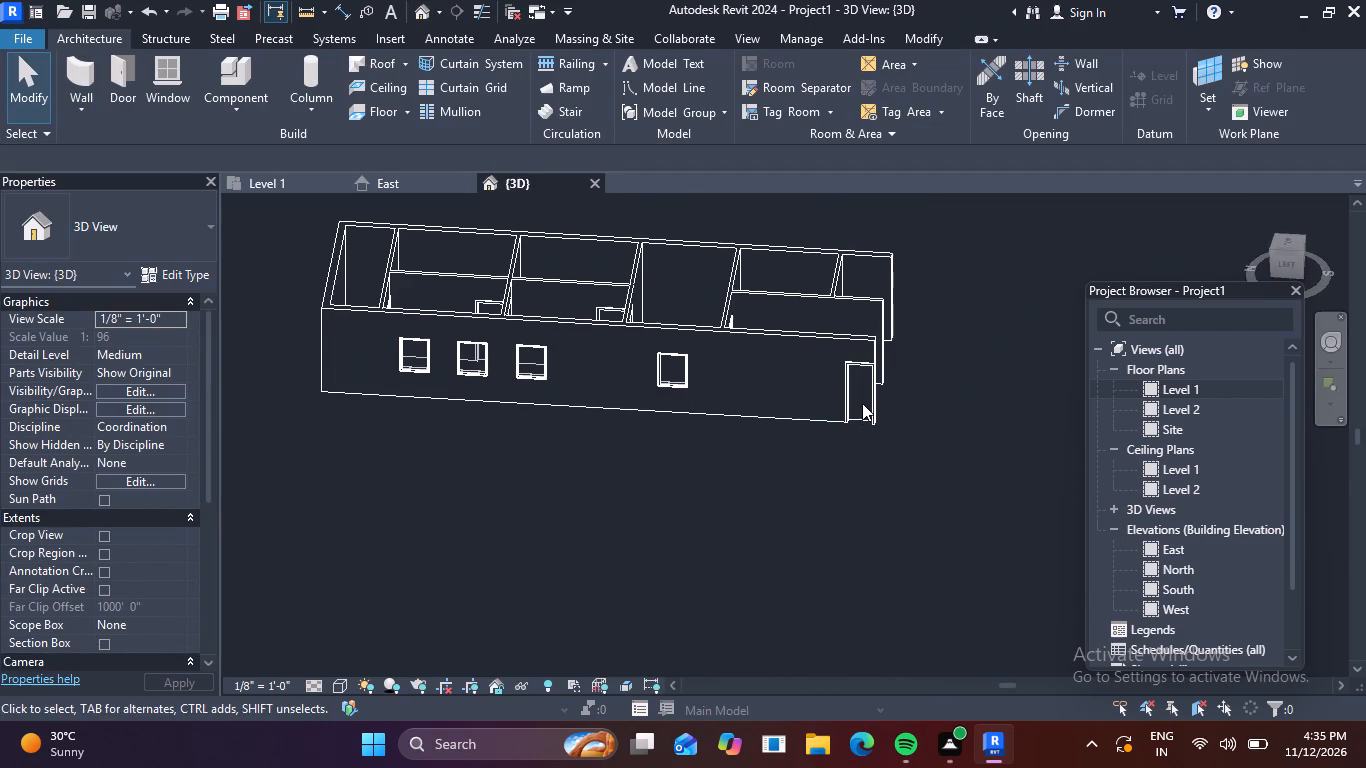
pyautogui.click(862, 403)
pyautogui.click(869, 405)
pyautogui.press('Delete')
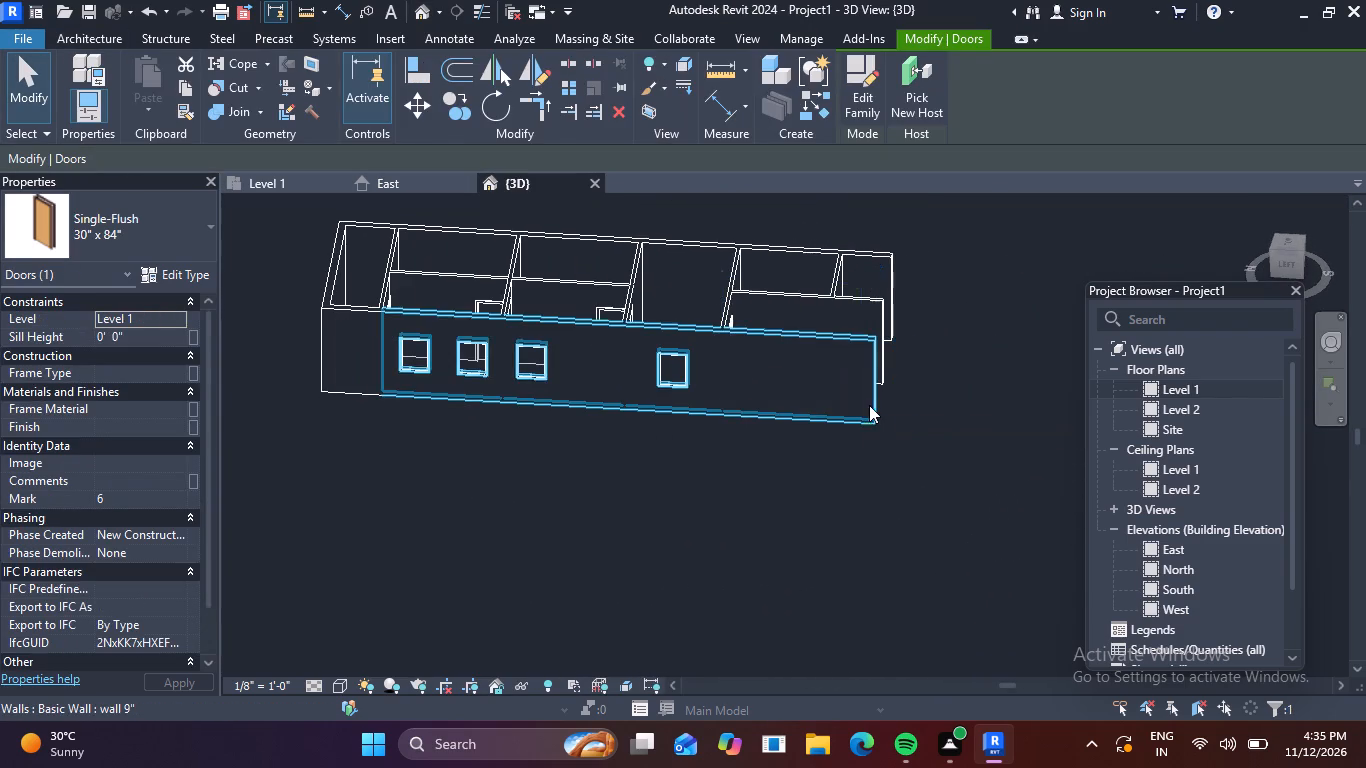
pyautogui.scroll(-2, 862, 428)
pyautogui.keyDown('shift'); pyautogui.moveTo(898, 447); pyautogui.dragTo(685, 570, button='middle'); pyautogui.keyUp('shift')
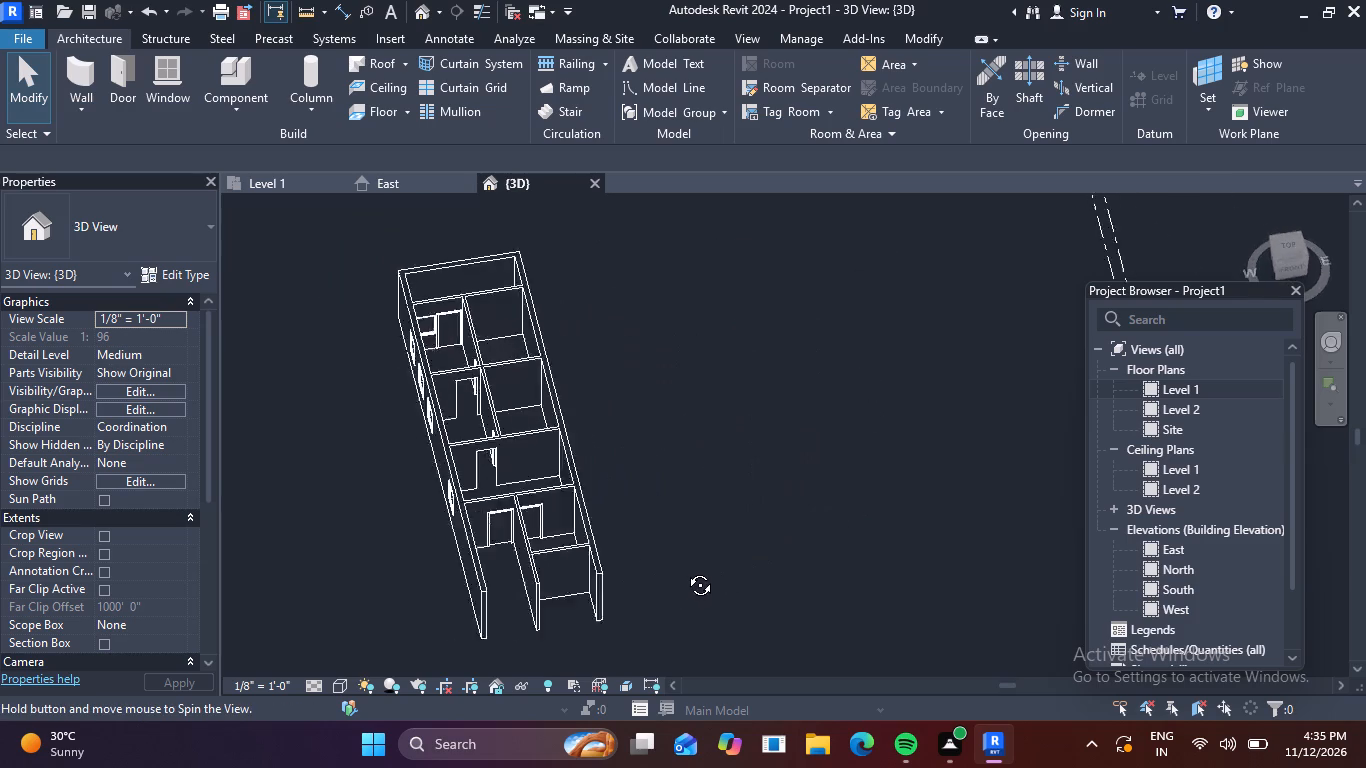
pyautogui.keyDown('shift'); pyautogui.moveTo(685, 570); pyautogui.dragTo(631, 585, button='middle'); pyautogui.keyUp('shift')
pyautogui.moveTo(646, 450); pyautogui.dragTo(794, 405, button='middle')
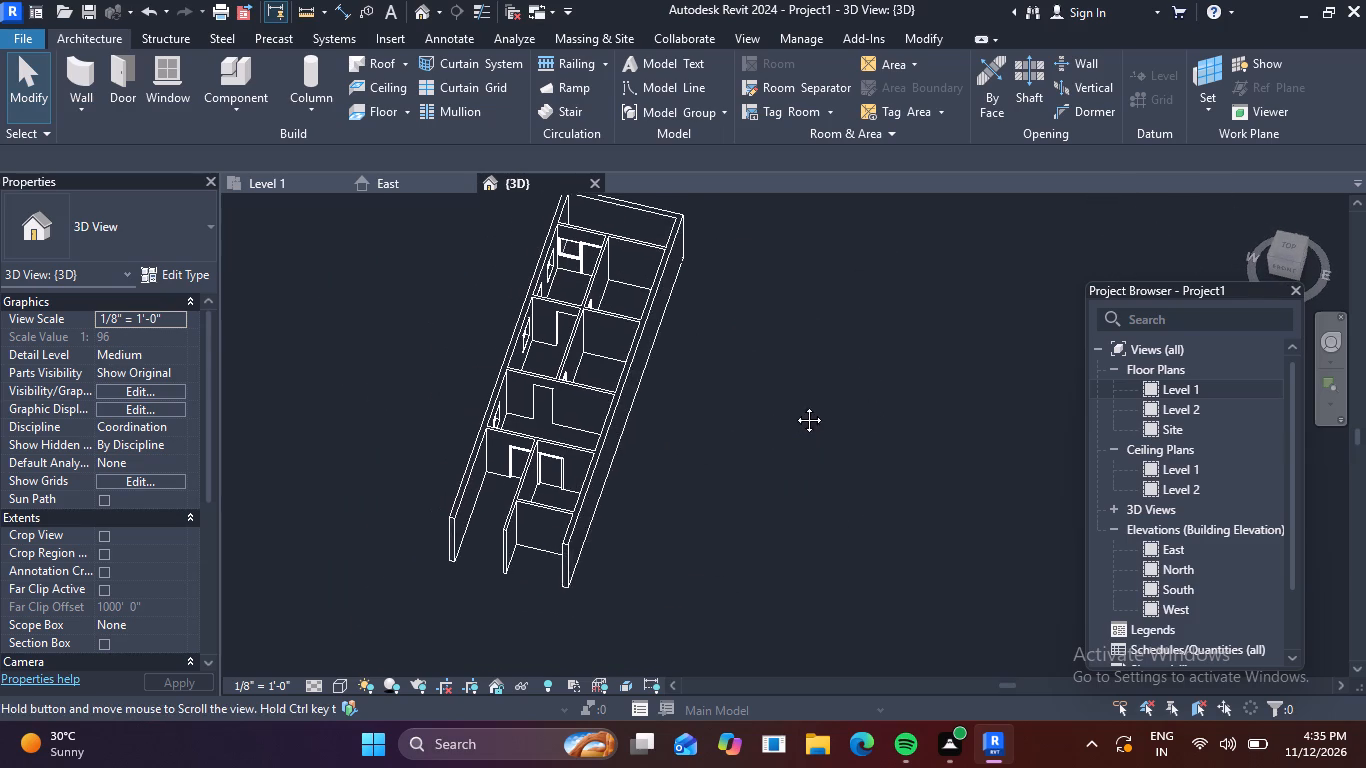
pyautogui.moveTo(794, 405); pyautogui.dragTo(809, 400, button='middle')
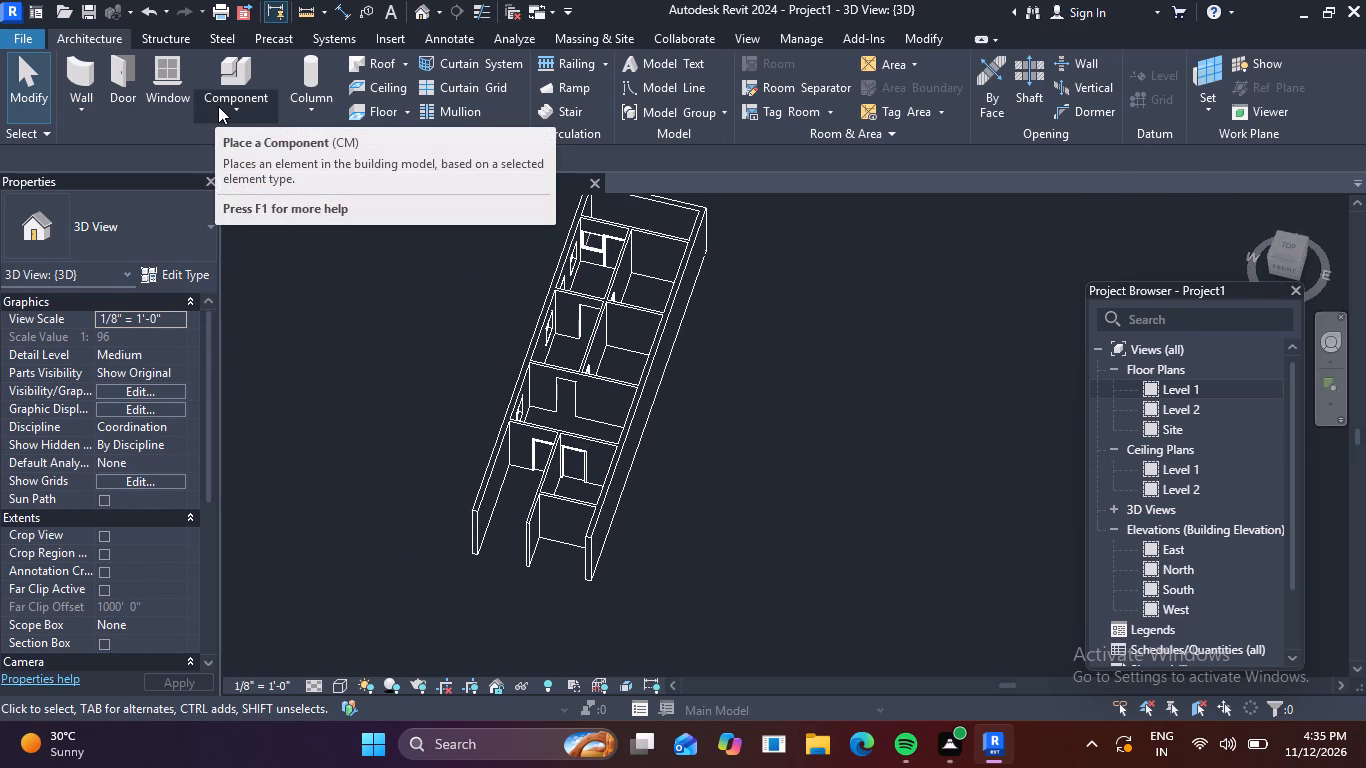
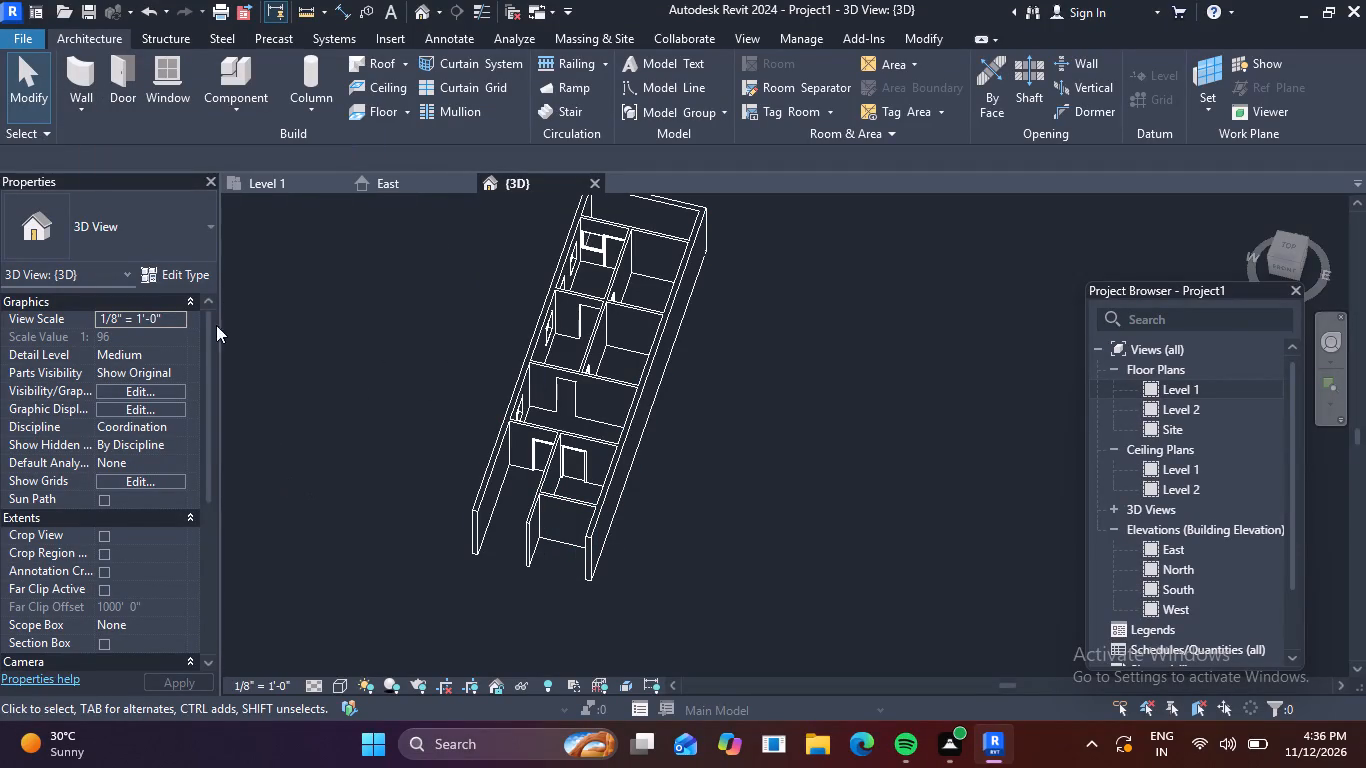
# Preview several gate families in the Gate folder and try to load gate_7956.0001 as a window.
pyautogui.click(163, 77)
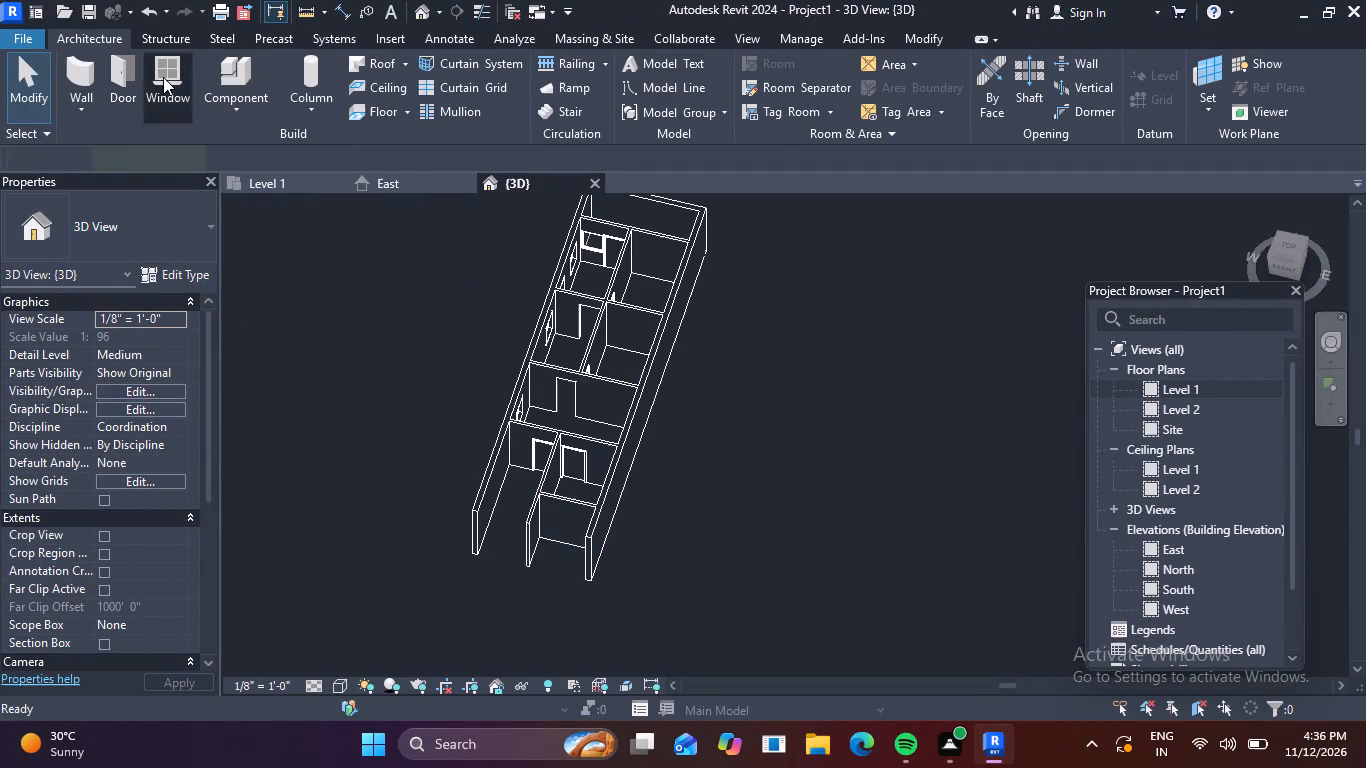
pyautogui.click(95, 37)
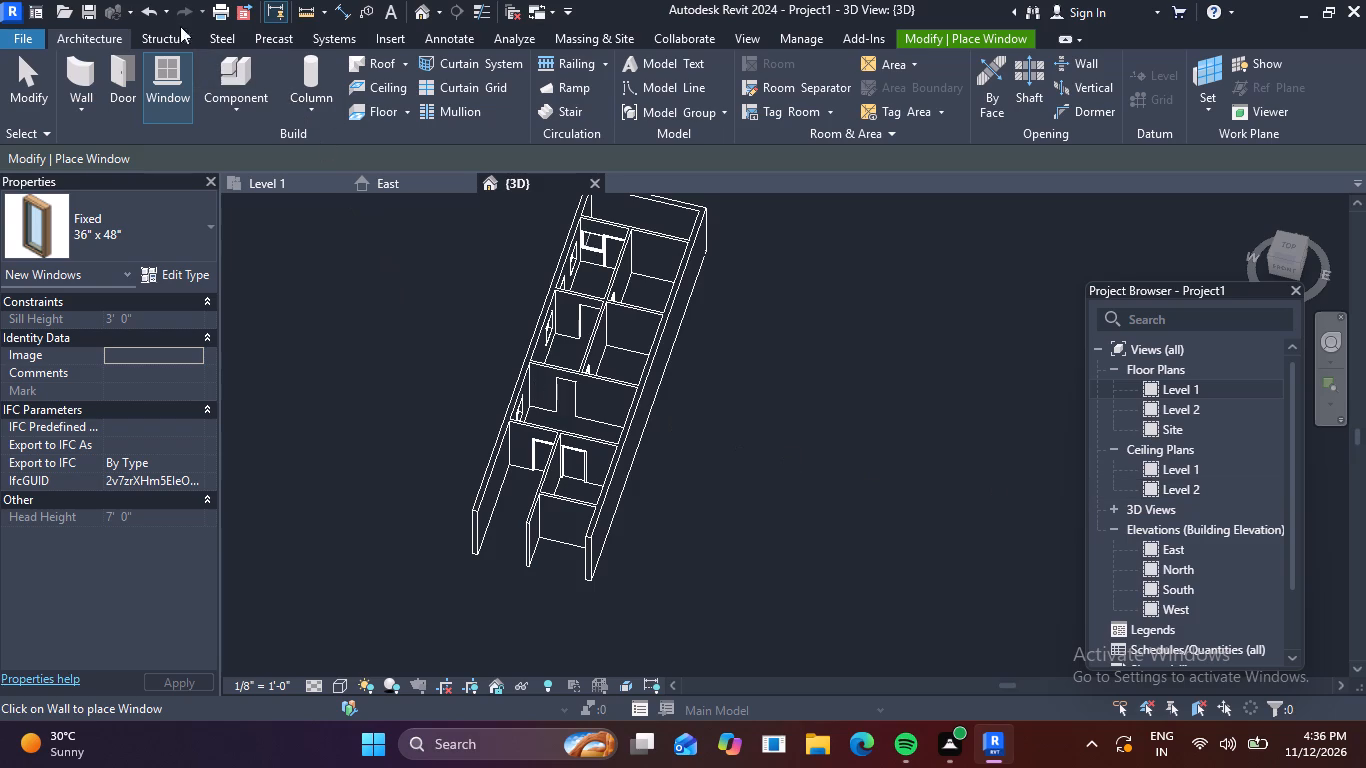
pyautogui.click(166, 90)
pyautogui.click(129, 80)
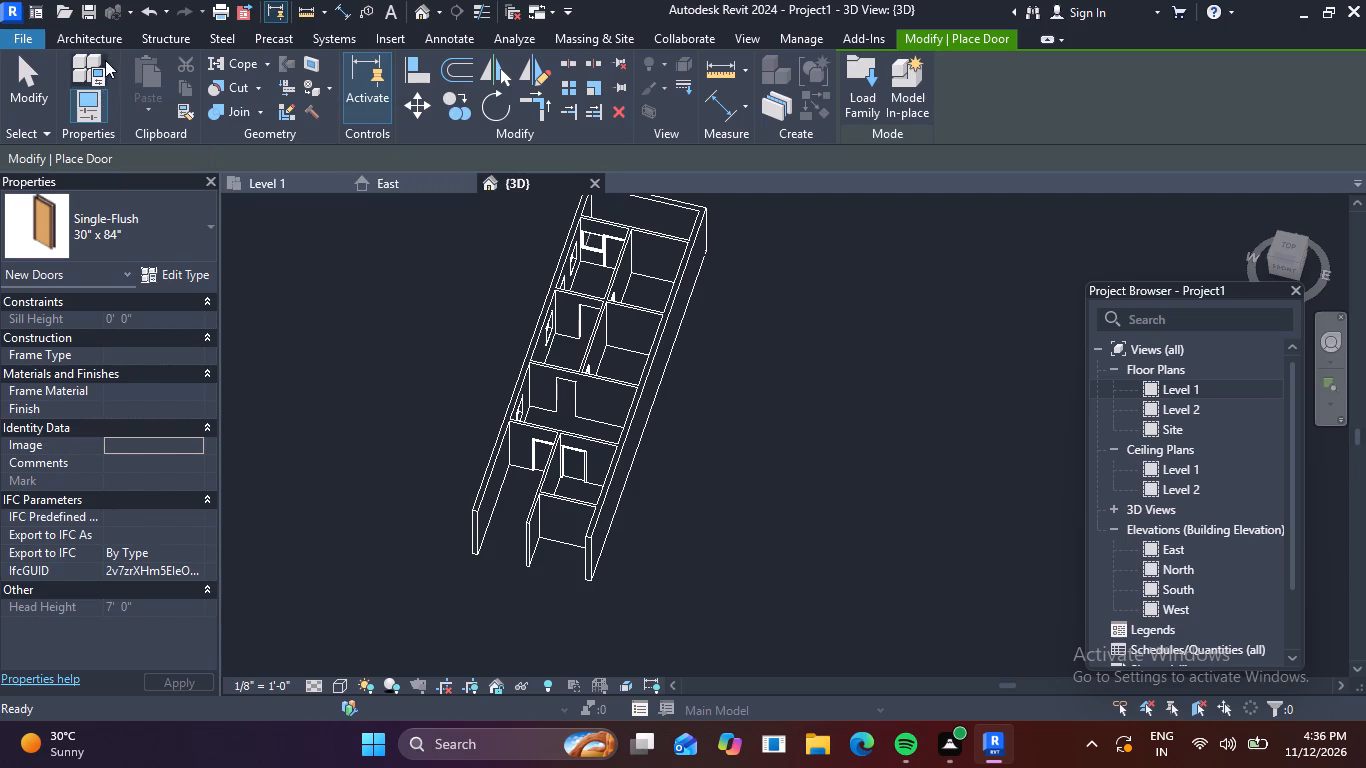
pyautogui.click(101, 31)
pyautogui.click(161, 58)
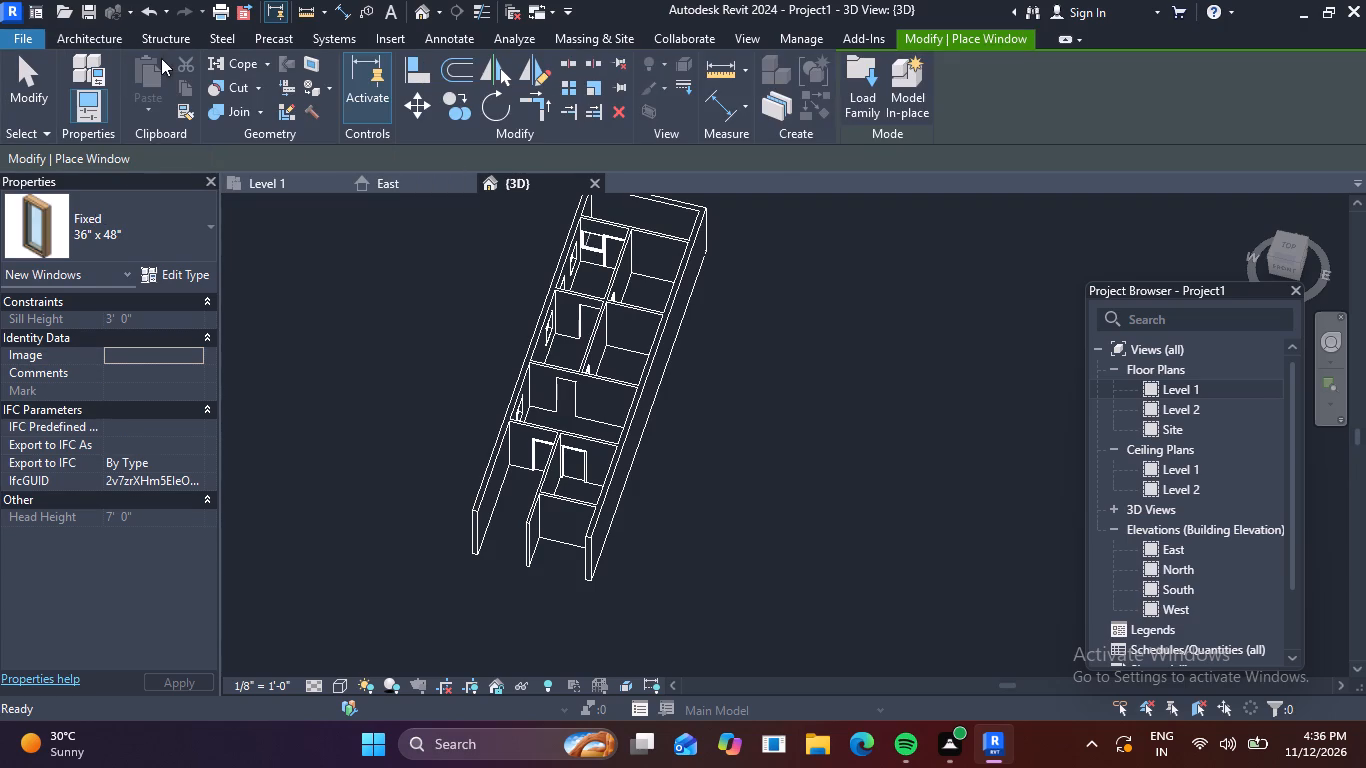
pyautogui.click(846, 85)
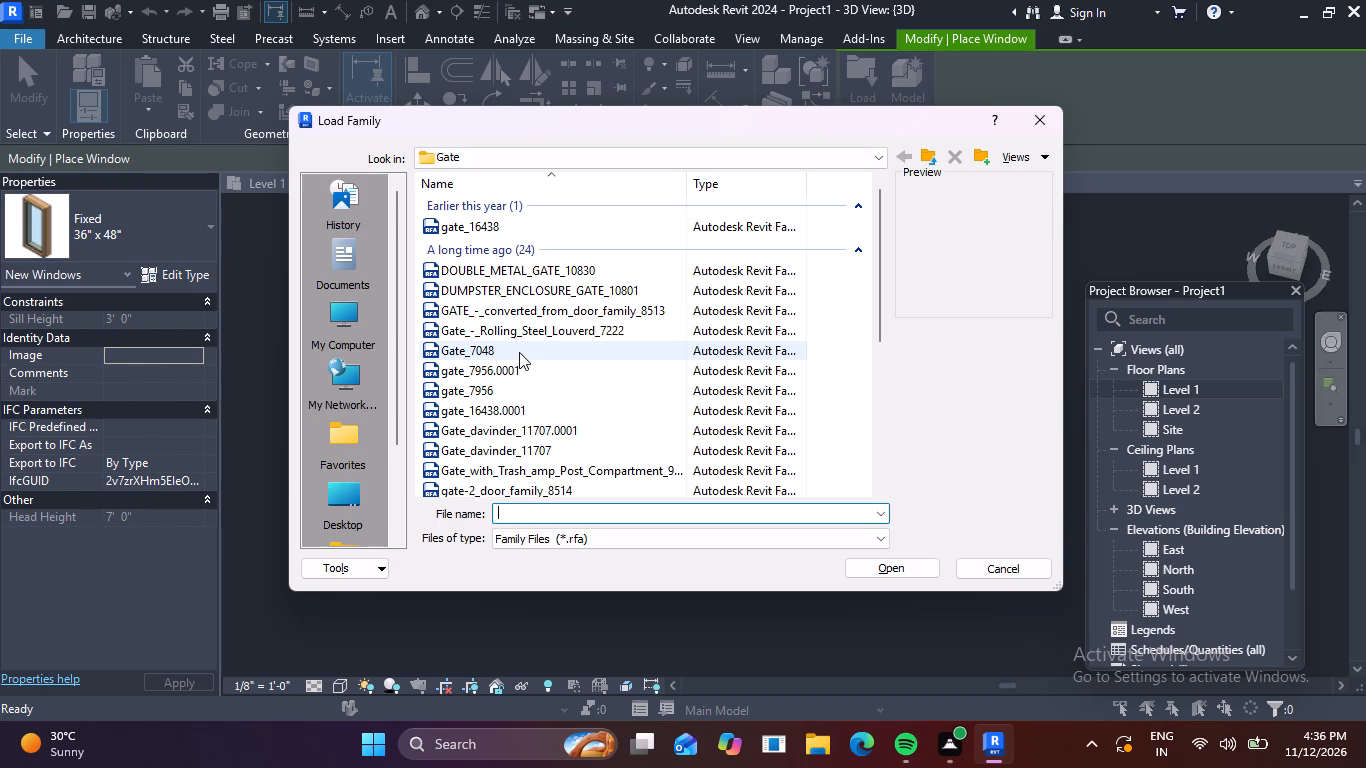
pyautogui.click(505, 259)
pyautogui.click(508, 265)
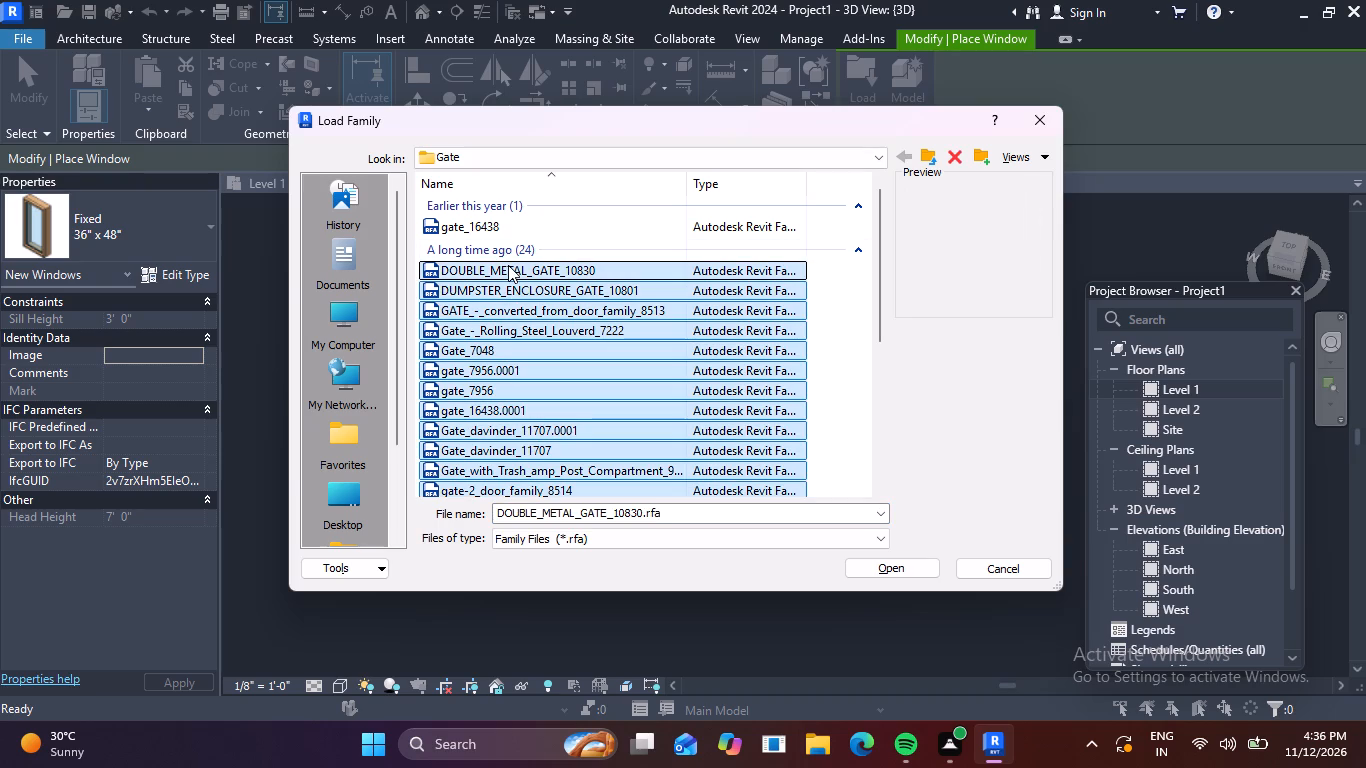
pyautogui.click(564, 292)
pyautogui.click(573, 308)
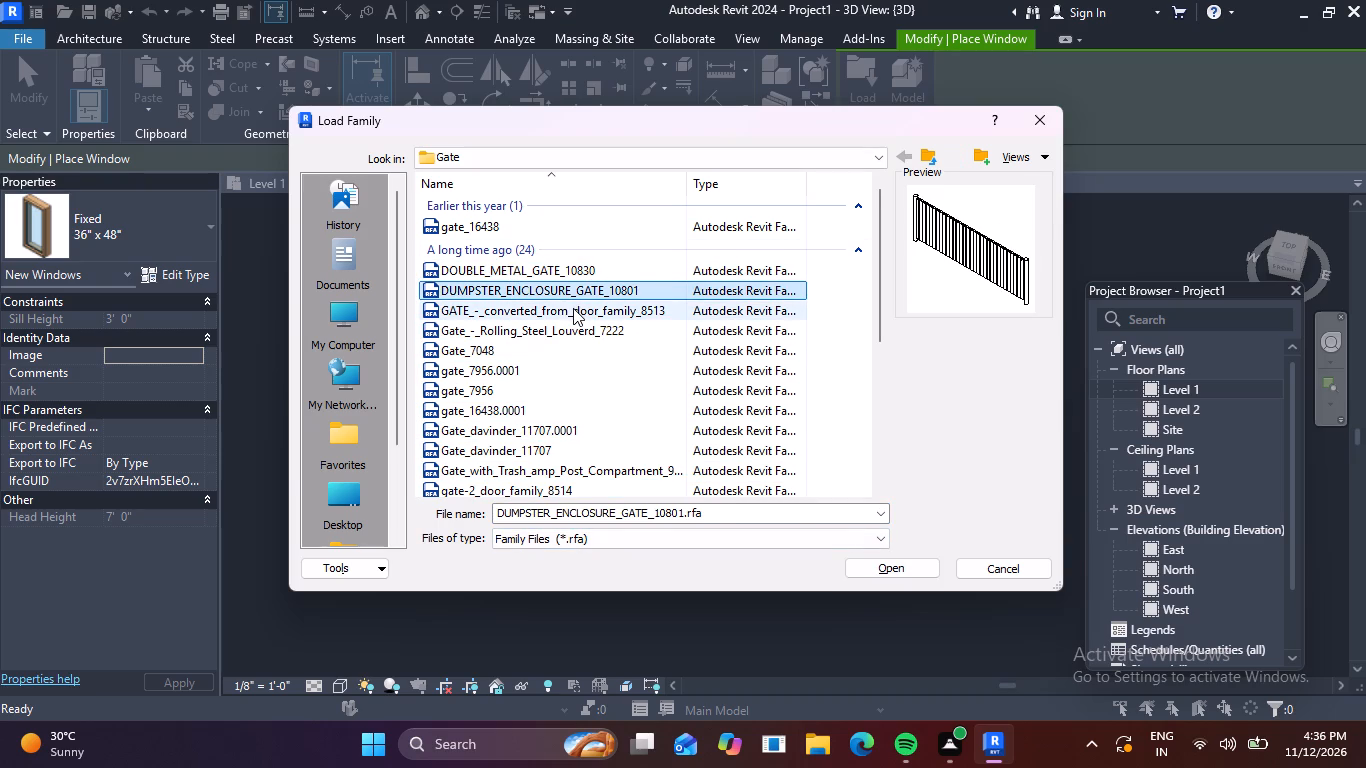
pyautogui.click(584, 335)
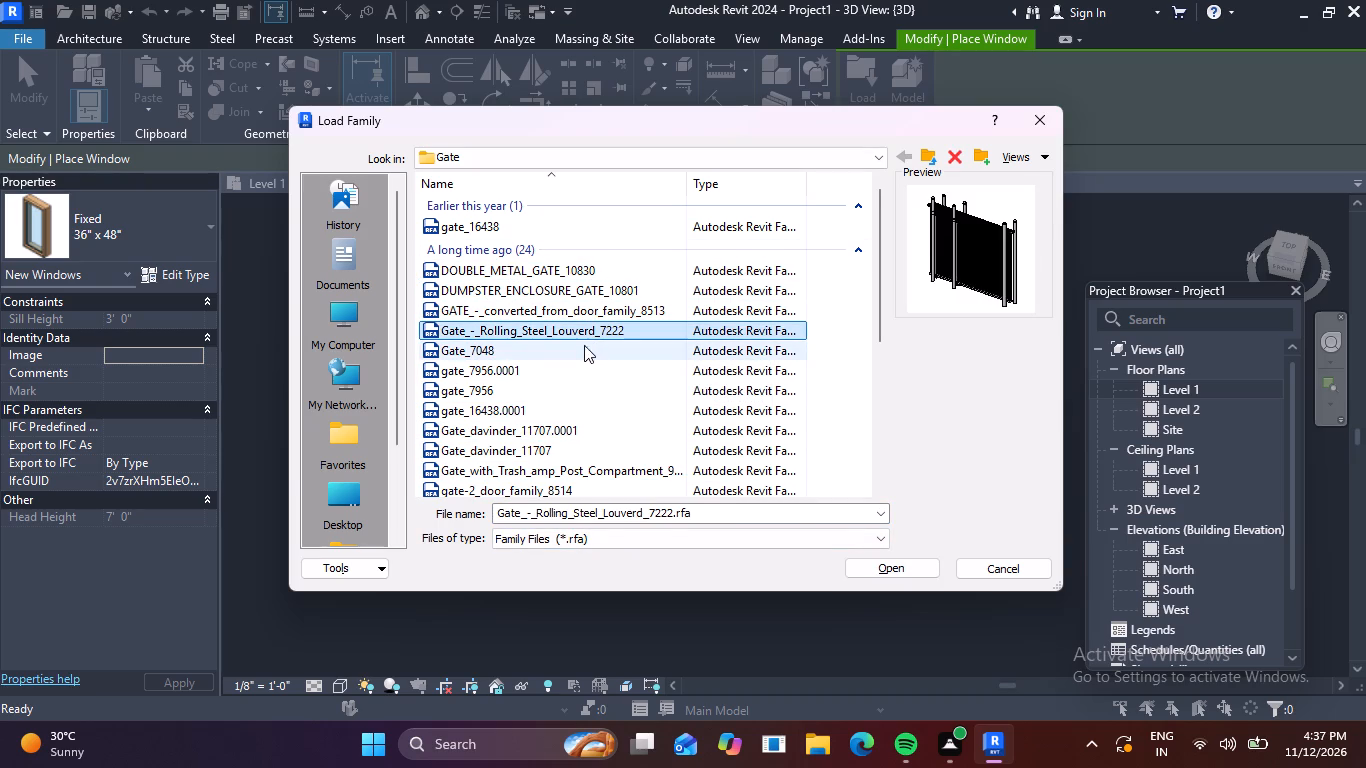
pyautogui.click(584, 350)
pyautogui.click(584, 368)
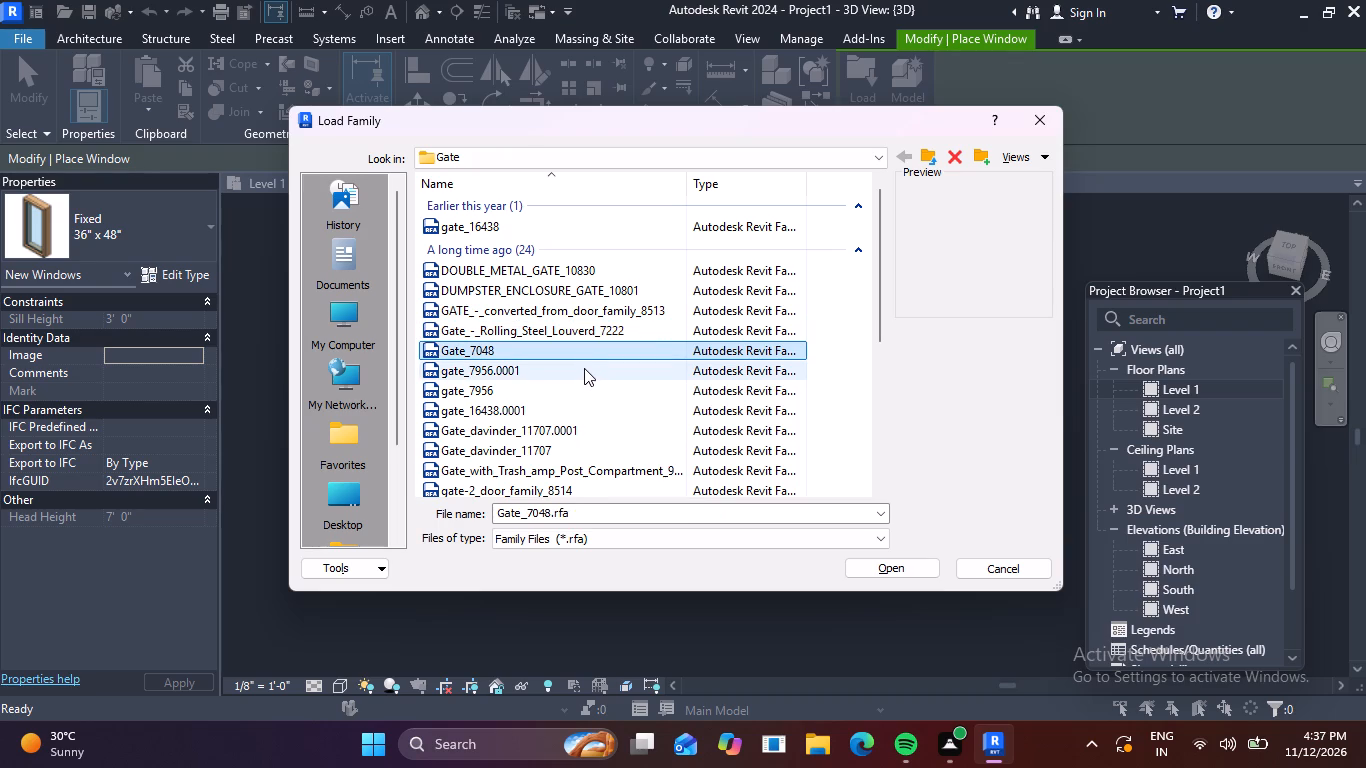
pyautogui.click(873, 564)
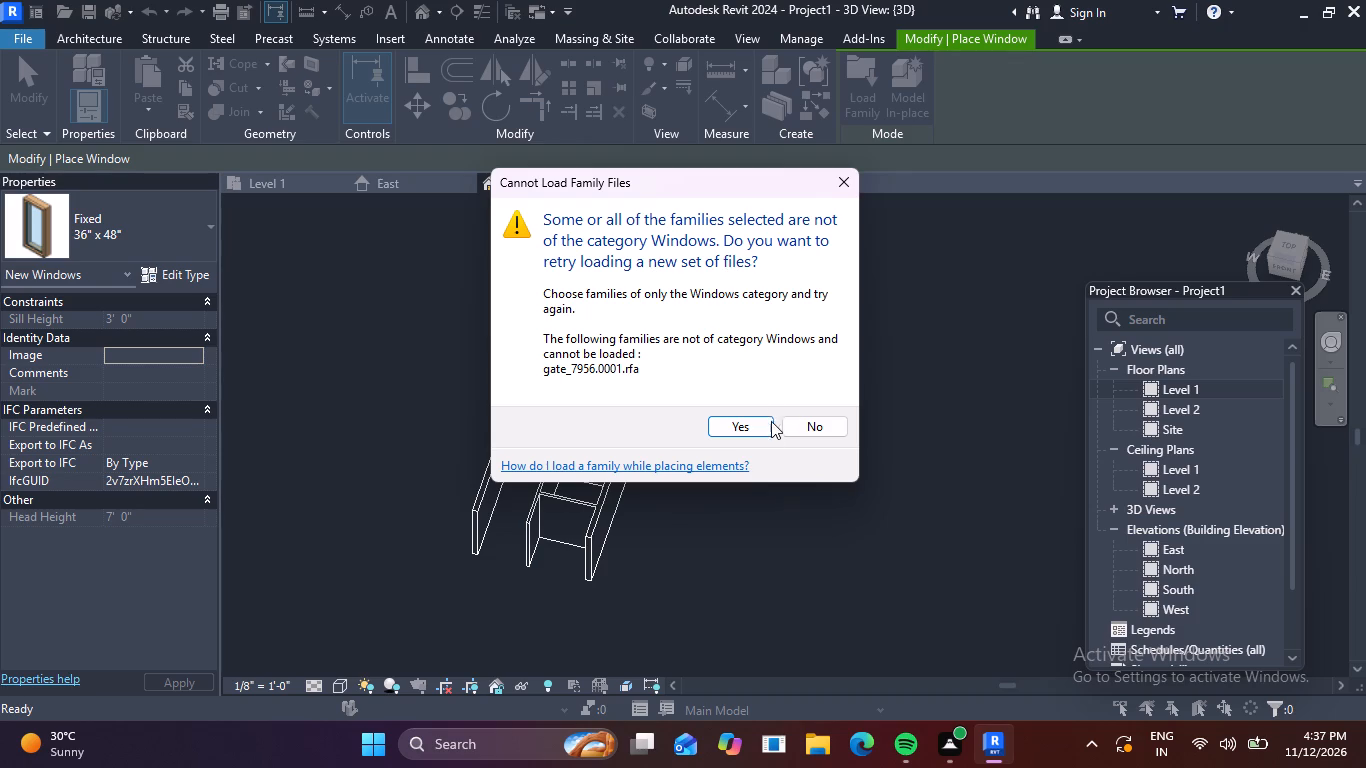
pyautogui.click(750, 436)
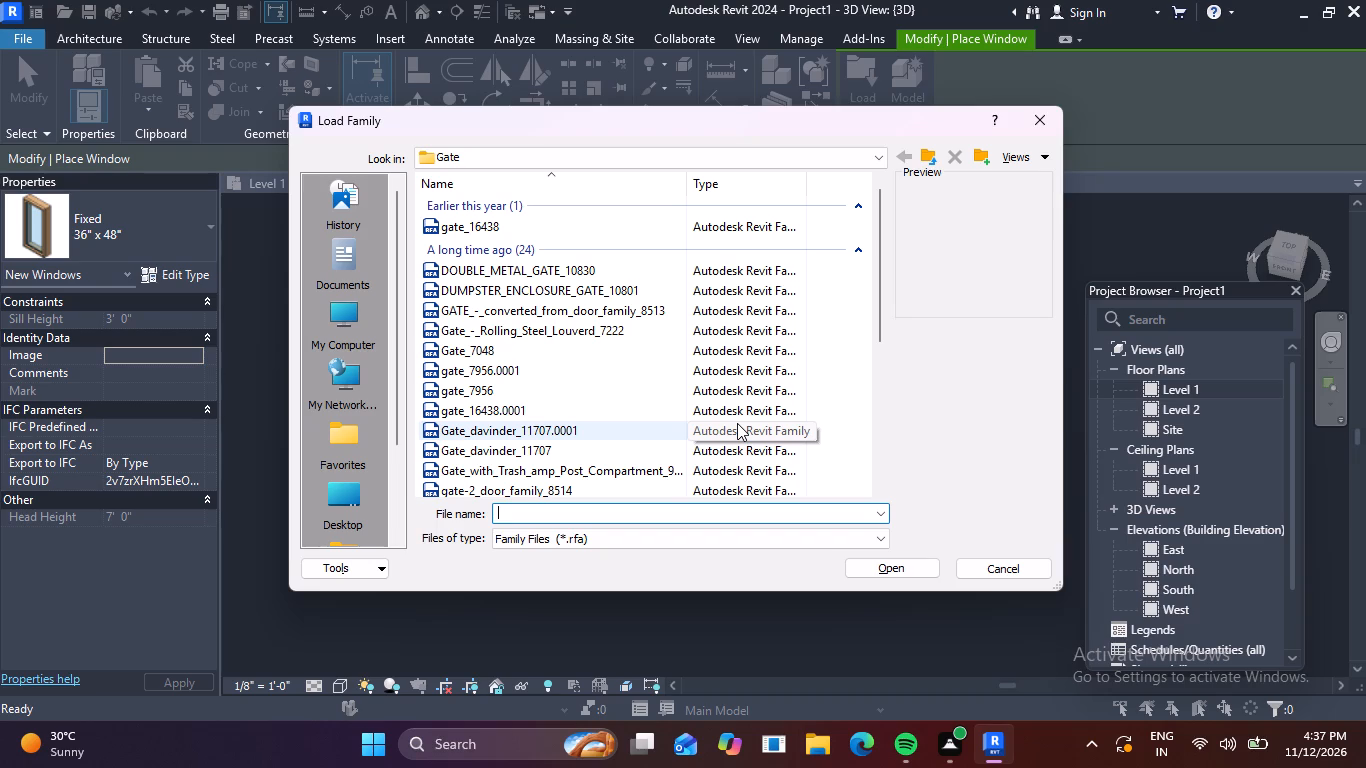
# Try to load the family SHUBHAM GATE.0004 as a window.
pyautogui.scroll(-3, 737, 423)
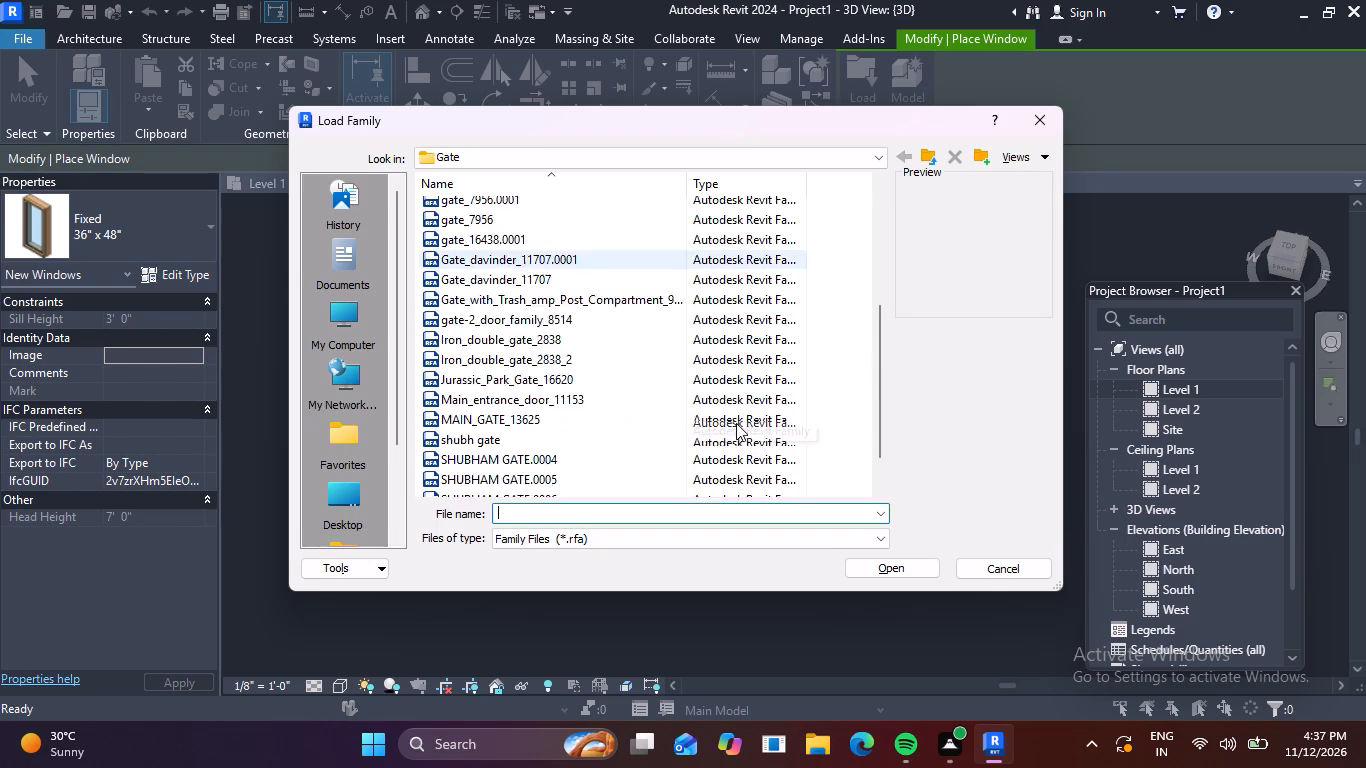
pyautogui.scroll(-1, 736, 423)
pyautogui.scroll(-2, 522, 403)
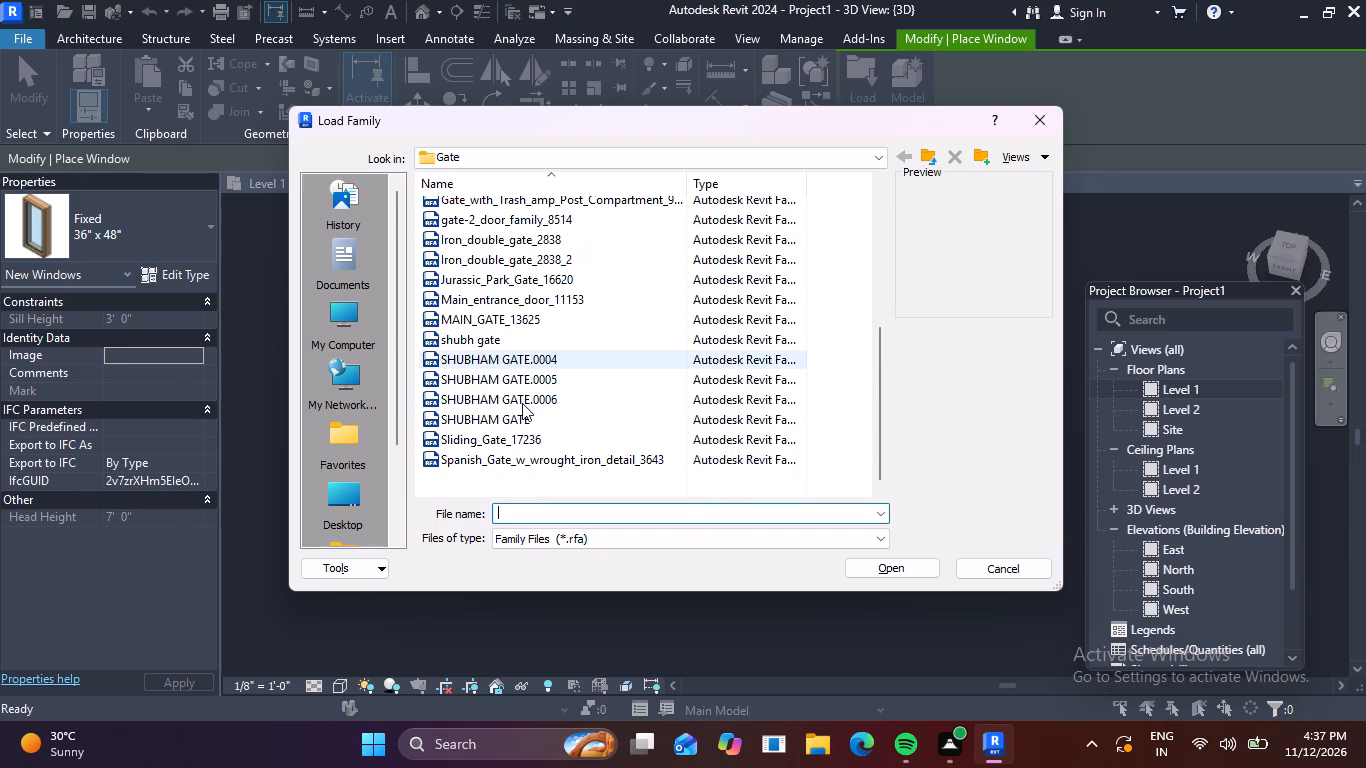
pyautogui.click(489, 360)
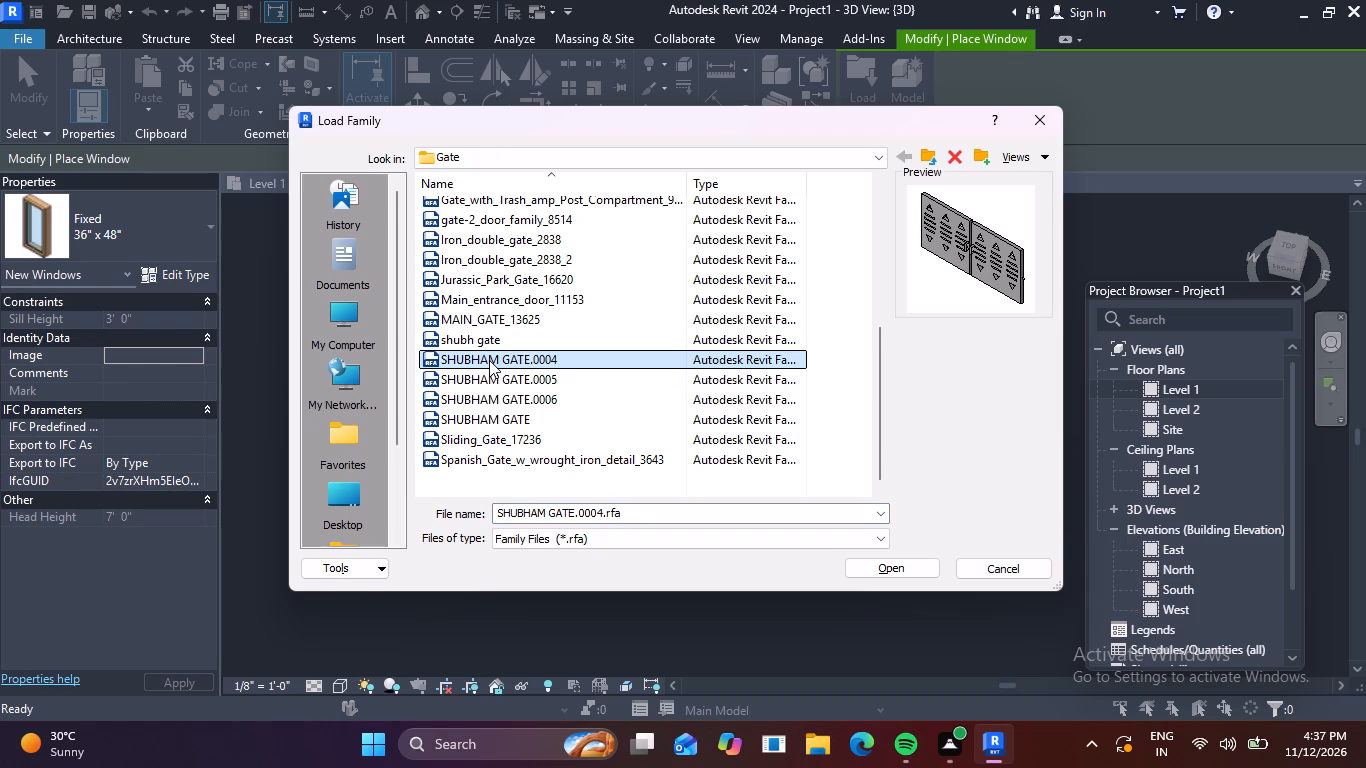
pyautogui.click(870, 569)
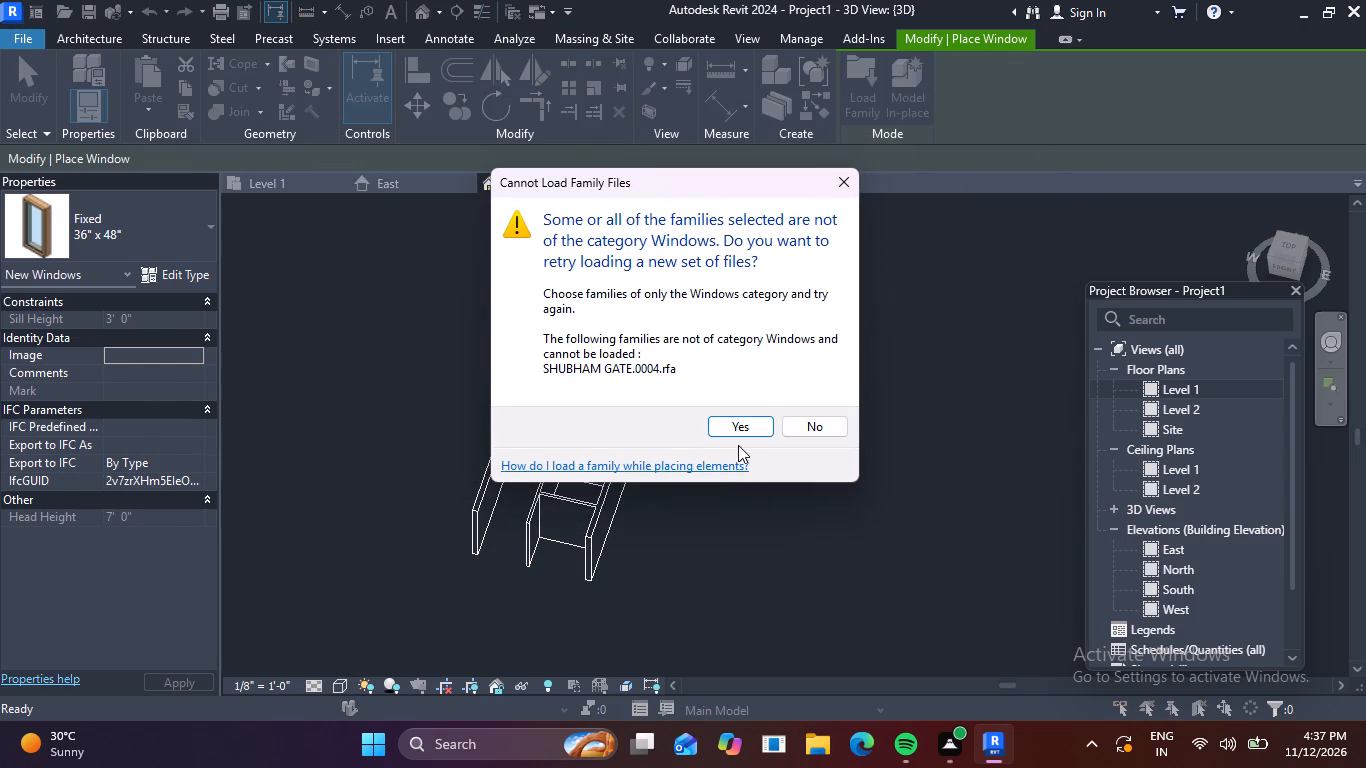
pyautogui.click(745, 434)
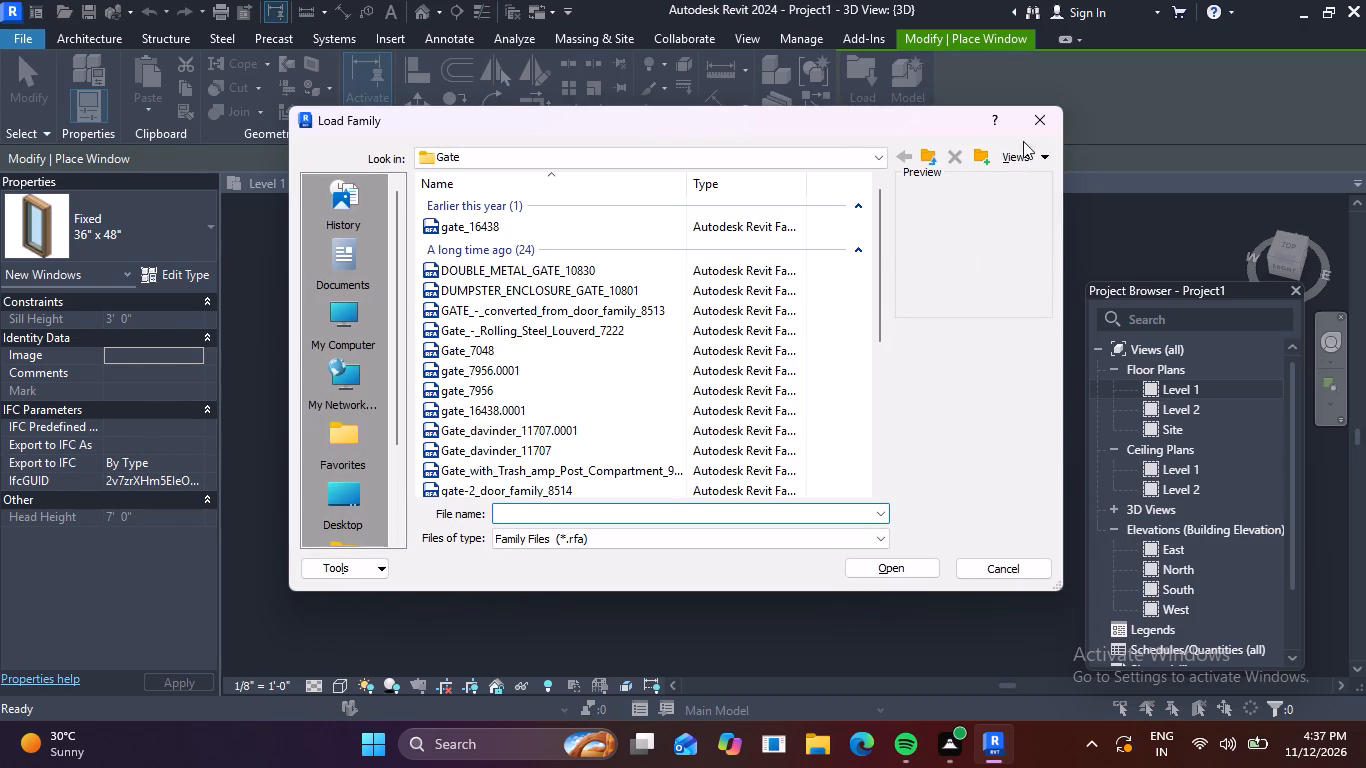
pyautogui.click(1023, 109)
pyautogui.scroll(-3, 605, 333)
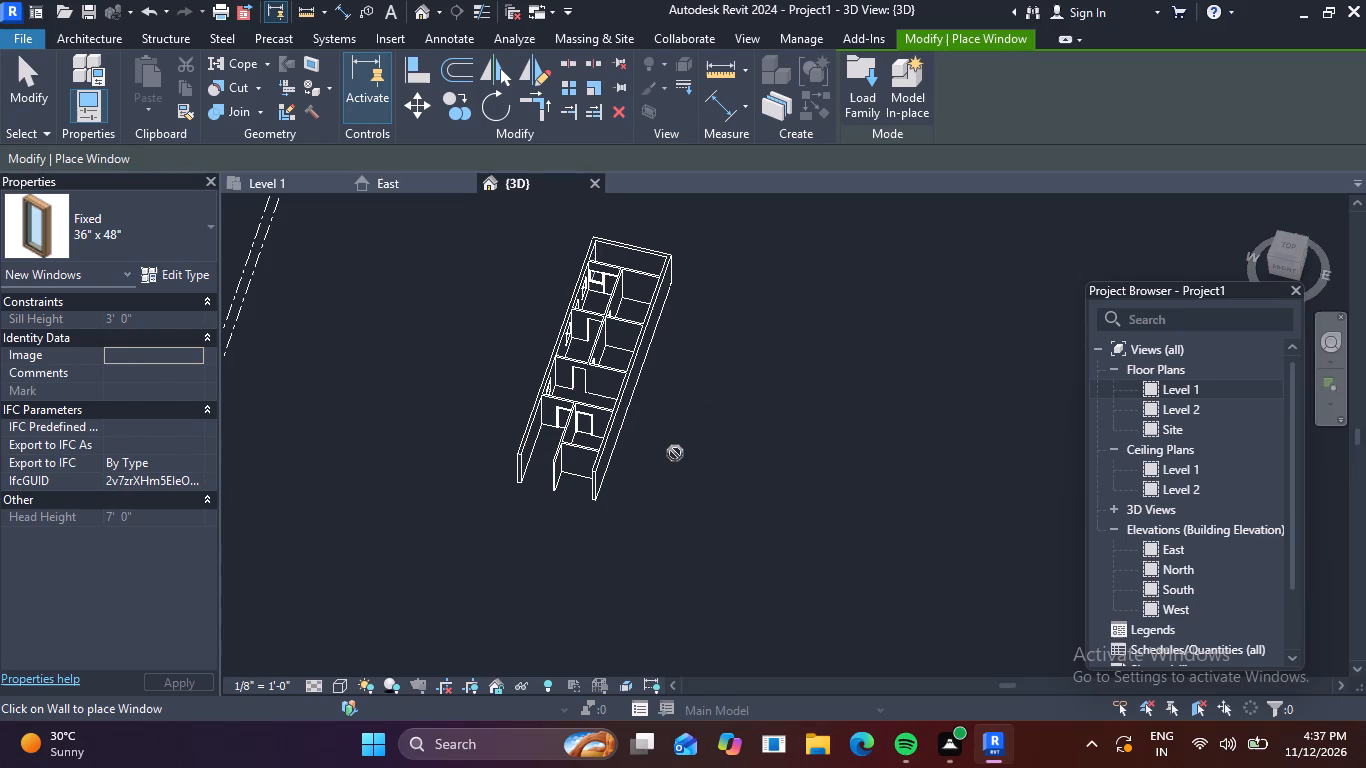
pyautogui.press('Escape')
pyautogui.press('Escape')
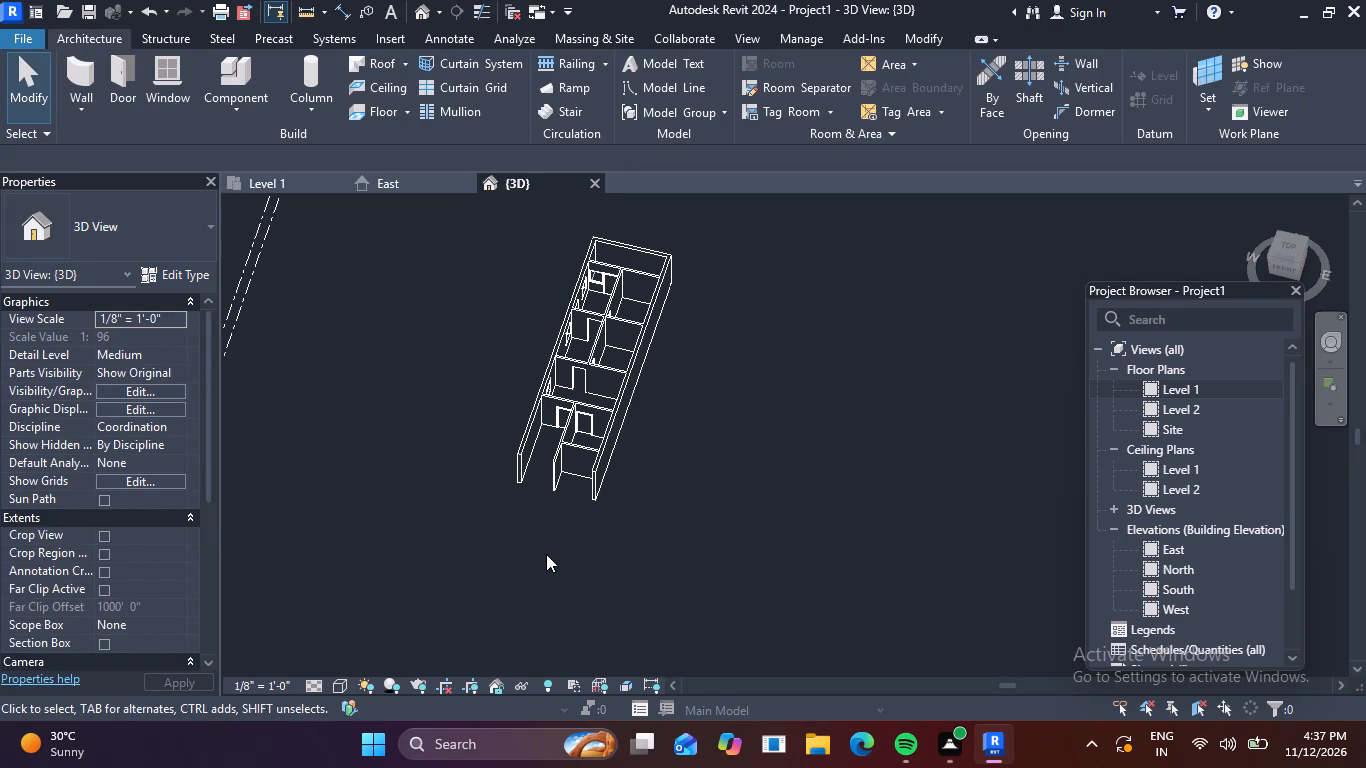
# Open the Level 1 floor plan and examine the room layout from the upper rooms to the open lower end.
pyautogui.keyDown('shift'); pyautogui.moveTo(638, 535); pyautogui.dragTo(697, 588, button='middle'); pyautogui.keyUp('shift')
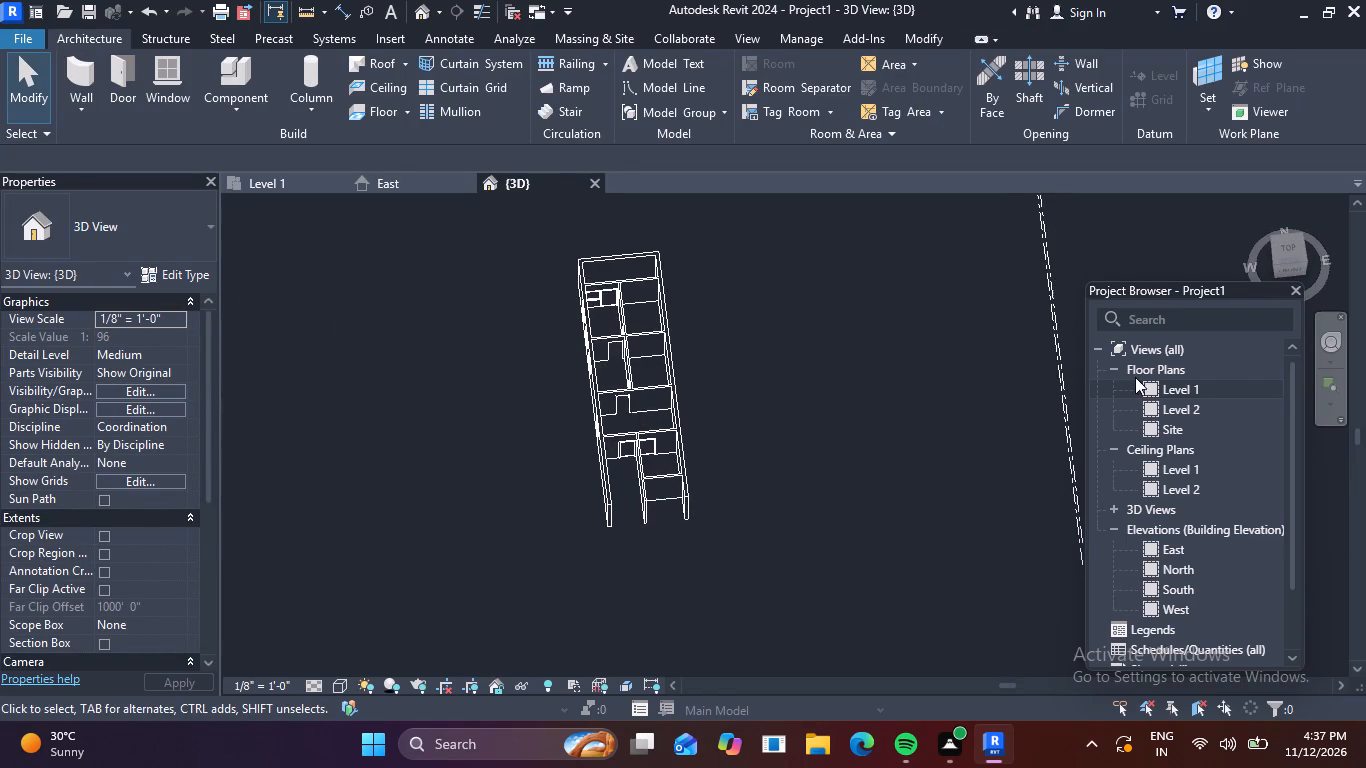
pyautogui.doubleClick(1158, 389)
pyautogui.scroll(-3, 589, 443)
pyautogui.moveTo(755, 407); pyautogui.dragTo(760, 435, button='middle')
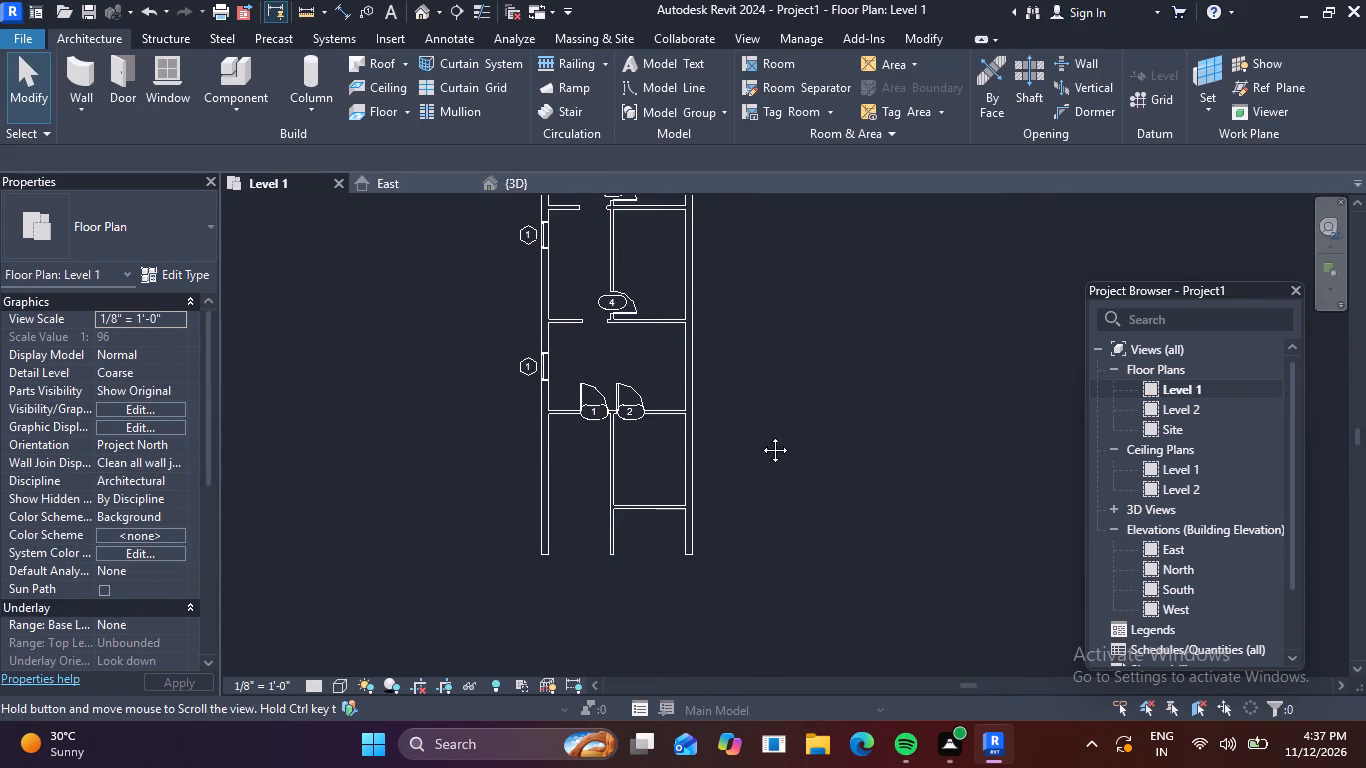
pyautogui.moveTo(760, 435); pyautogui.dragTo(758, 503, button='middle')
pyautogui.scroll(-2, 710, 447)
pyautogui.moveTo(710, 447); pyautogui.dragTo(712, 513, button='middle')
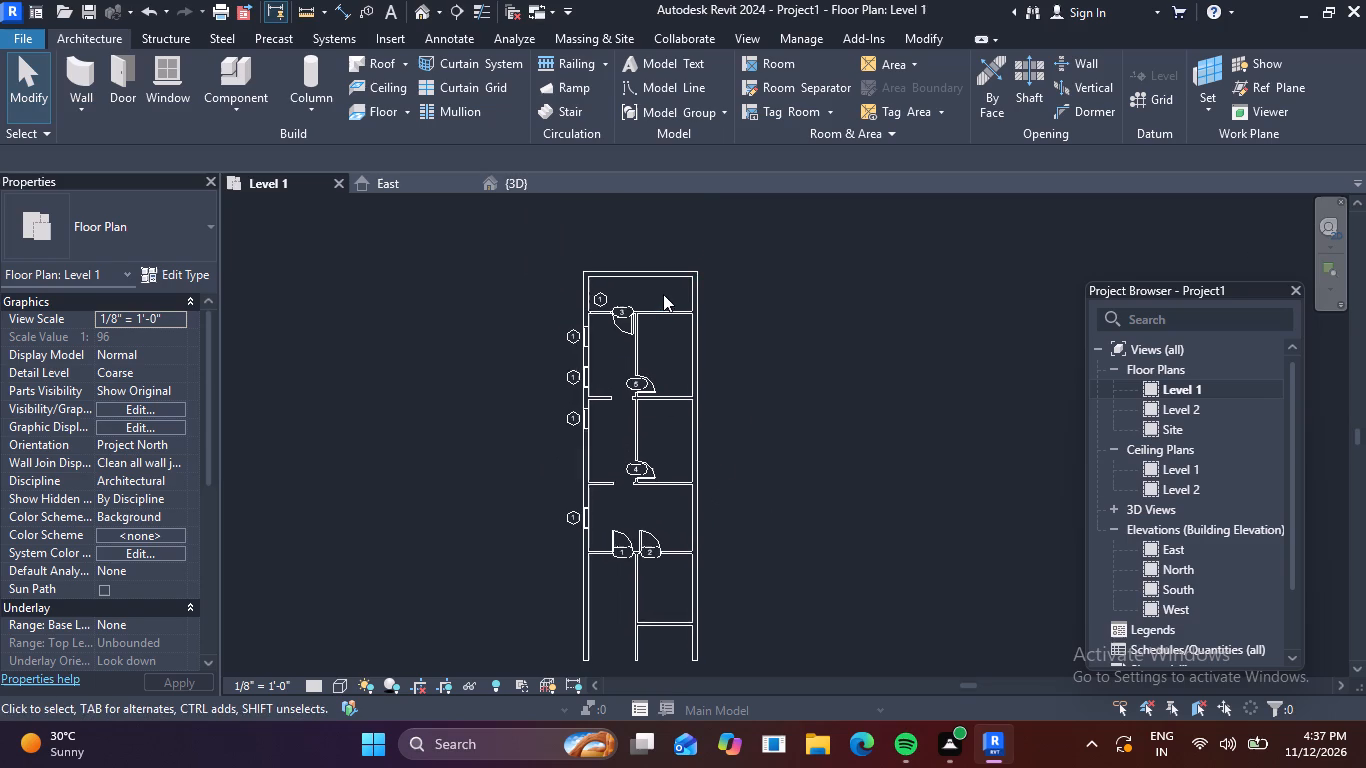
pyautogui.scroll(3, 663, 294)
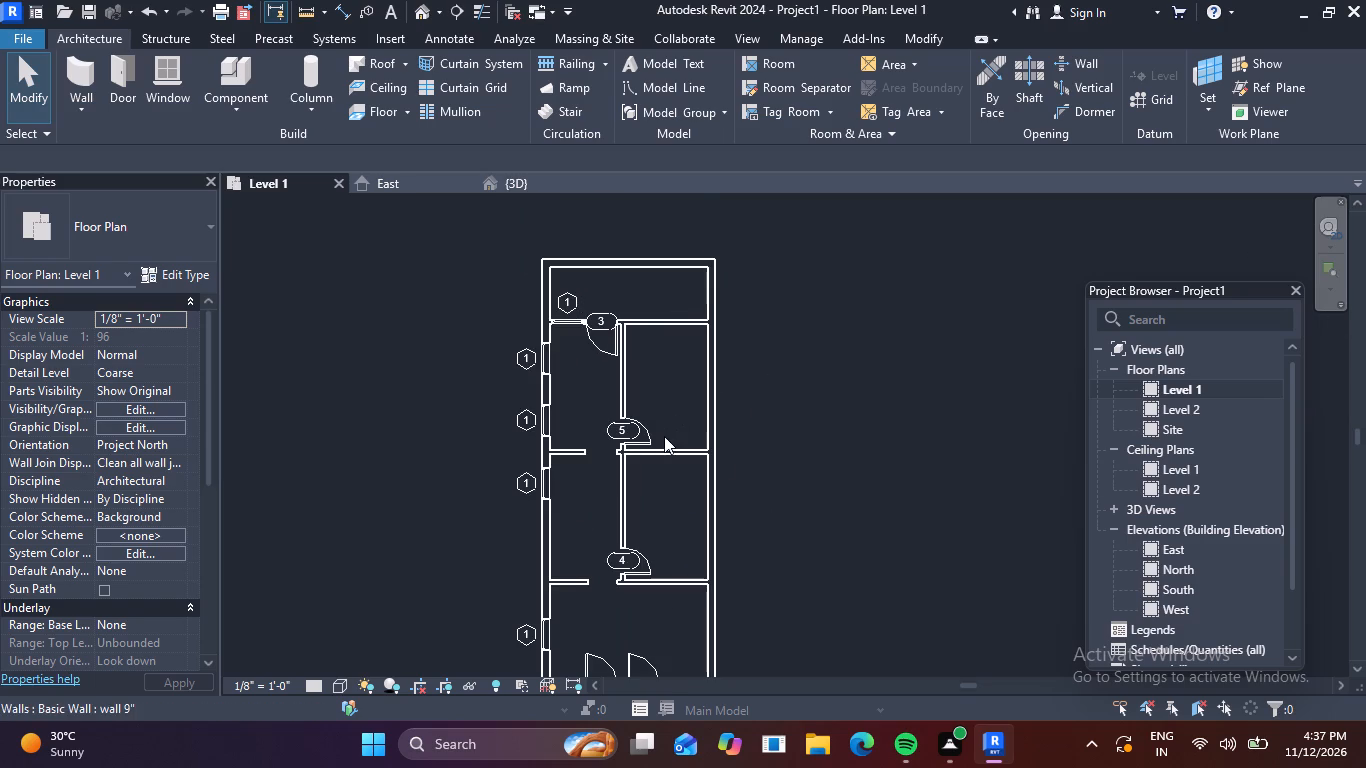
pyautogui.scroll(-2, 661, 475)
pyautogui.moveTo(691, 537); pyautogui.dragTo(660, 396, button='middle')
pyautogui.scroll(3, 655, 567)
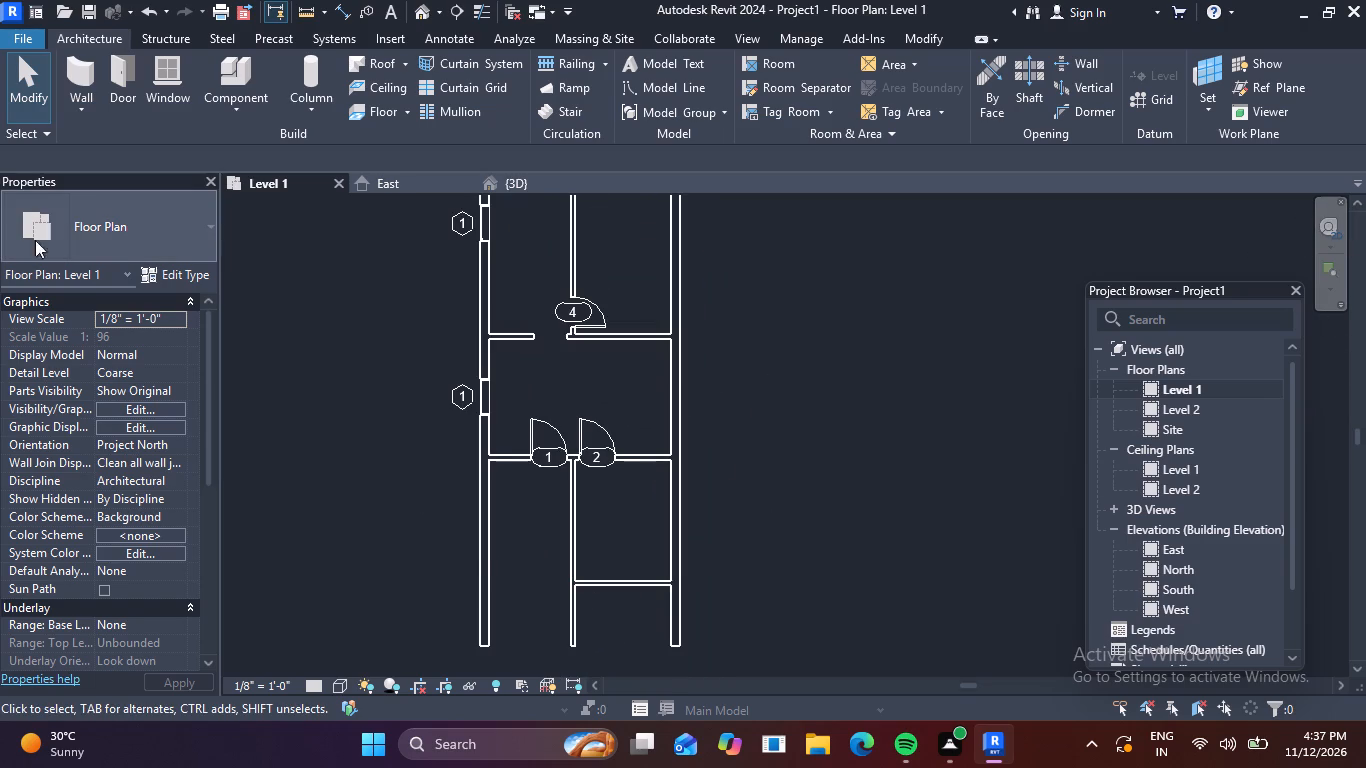
# Start the Door tool and look through the door types available in the project.
pyautogui.click(123, 74)
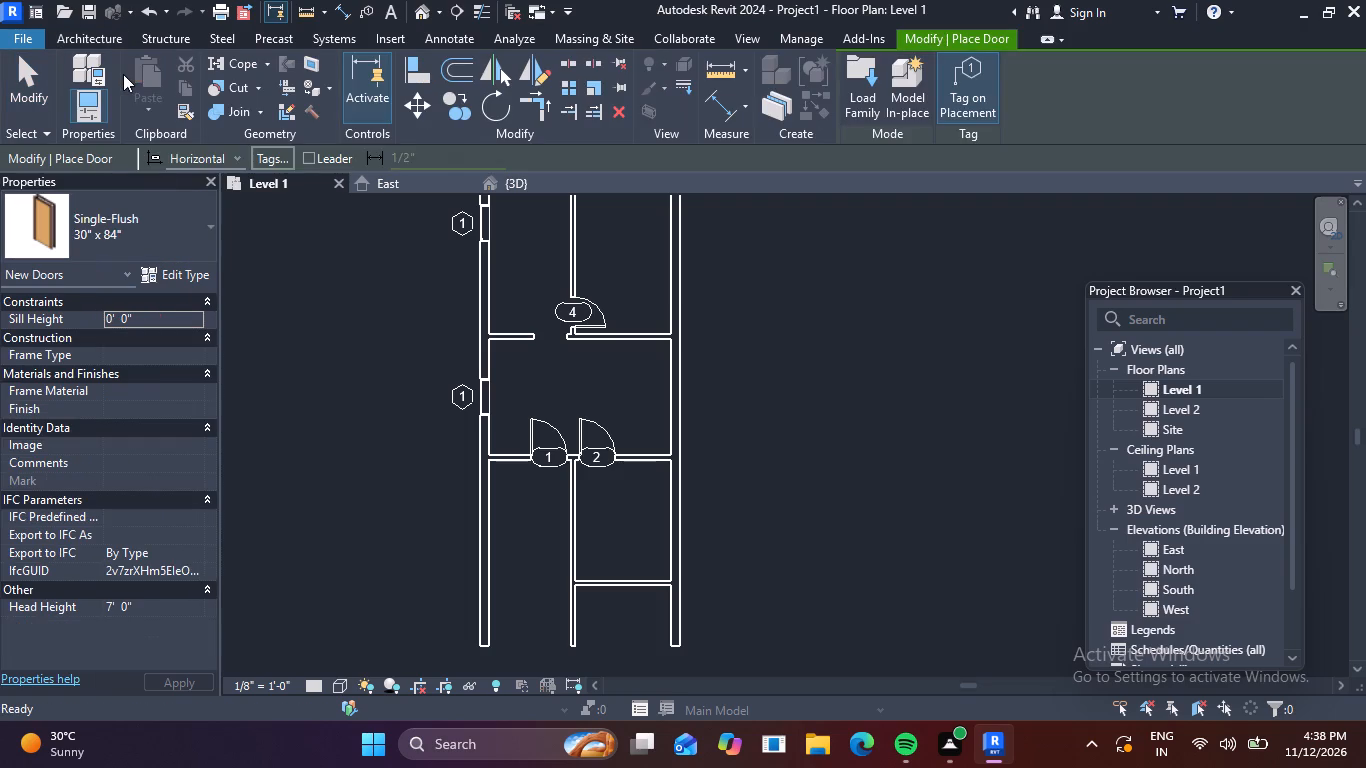
pyautogui.click(215, 228)
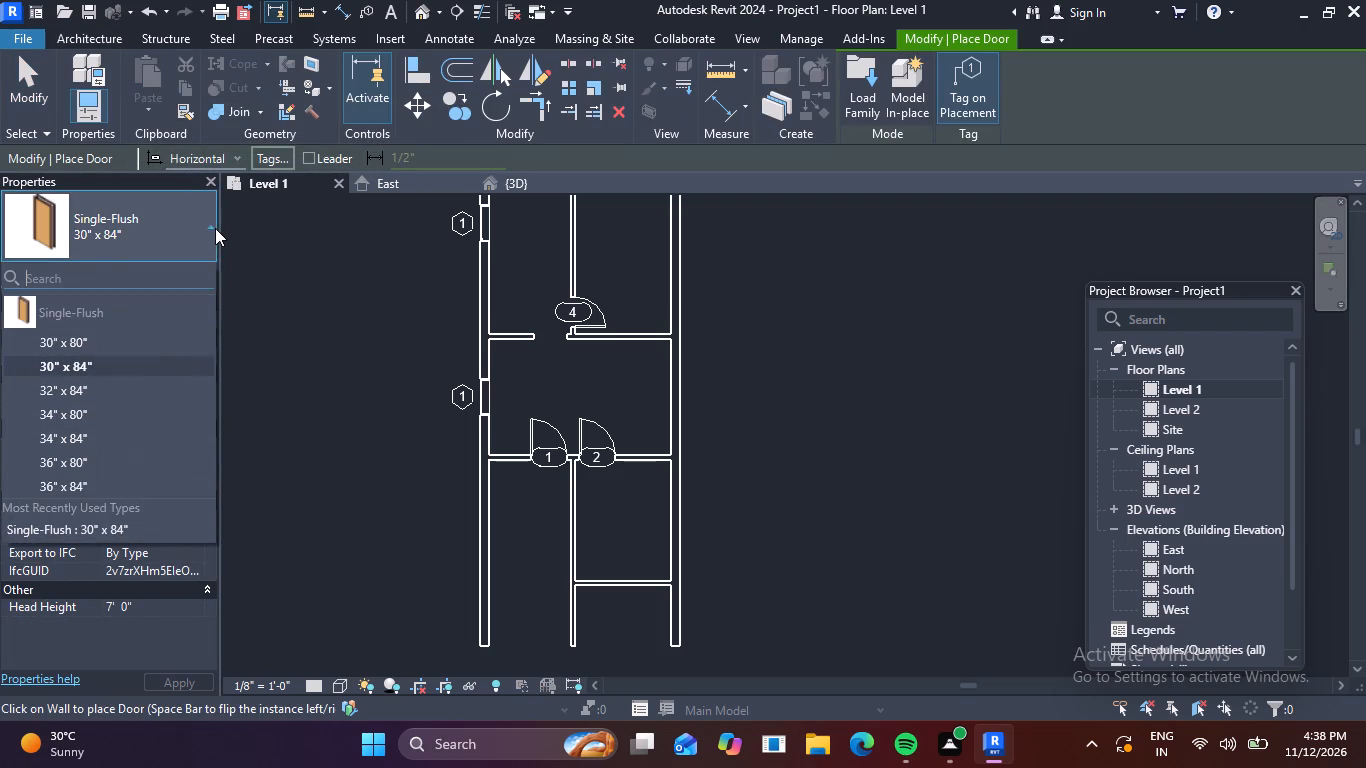
pyautogui.scroll(-7, 136, 354)
pyautogui.scroll(4, 136, 354)
pyautogui.scroll(-8, 136, 354)
pyautogui.scroll(5, 64, 454)
pyautogui.scroll(3, 45, 342)
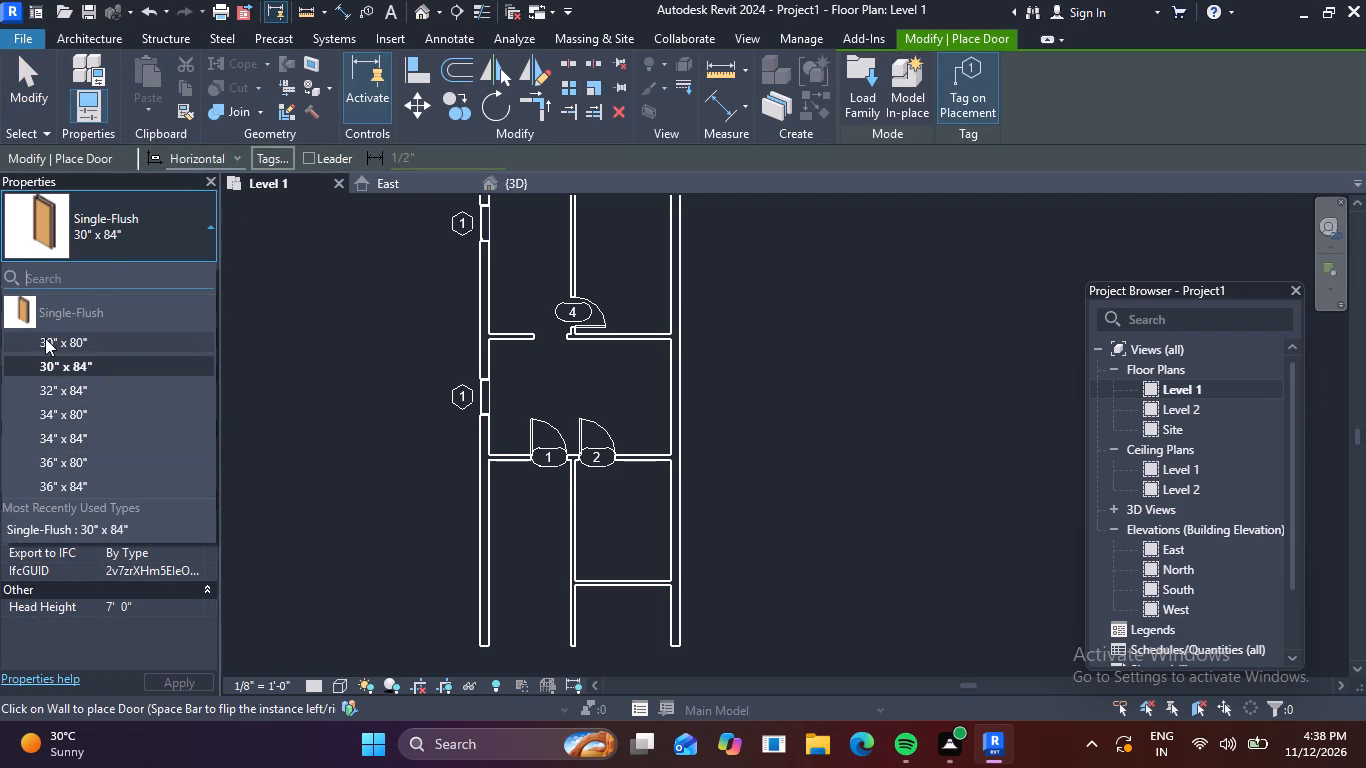
pyautogui.scroll(2, 45, 338)
pyautogui.scroll(-3, 101, 264)
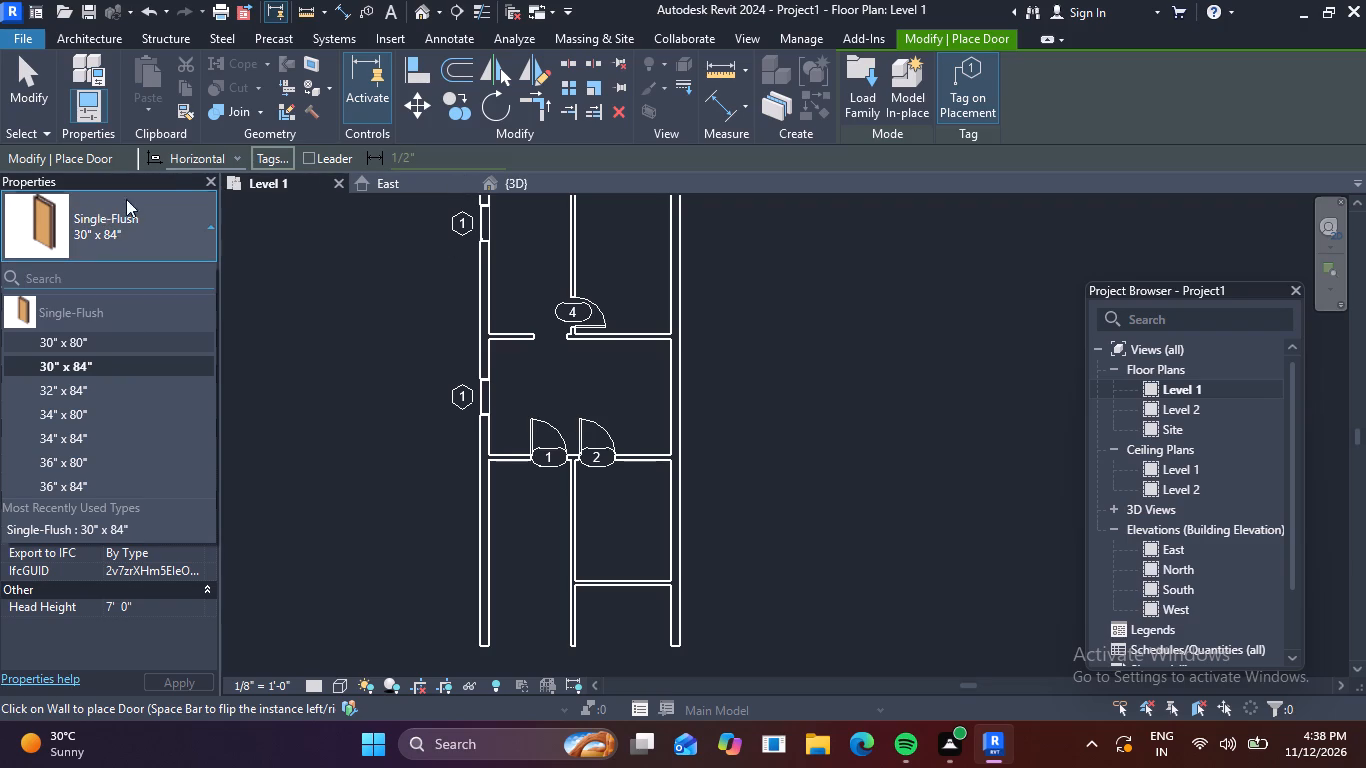
pyautogui.click(210, 224)
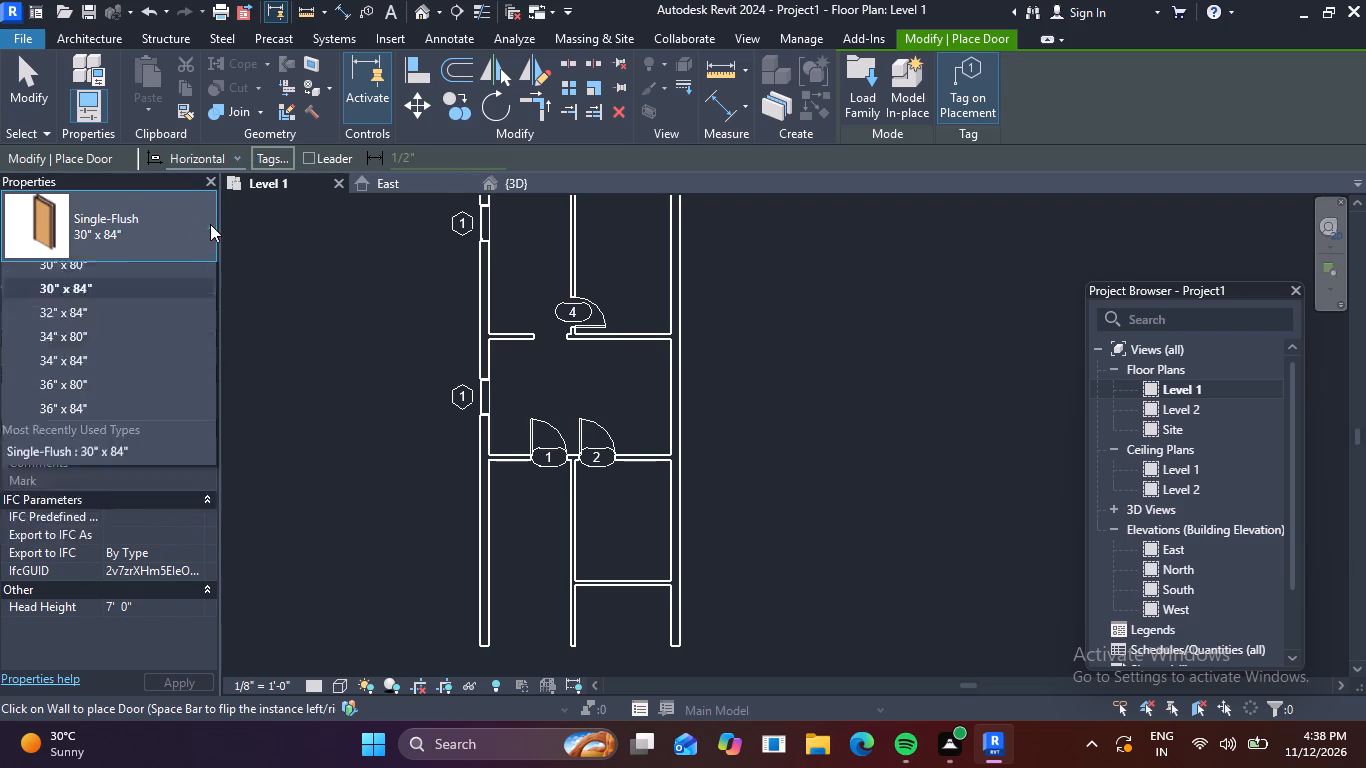
# Preview the door families in the SHUBHAM CITY door folder and load Front_Door_with_Sidelights_16280 into the project.
pyautogui.click(859, 81)
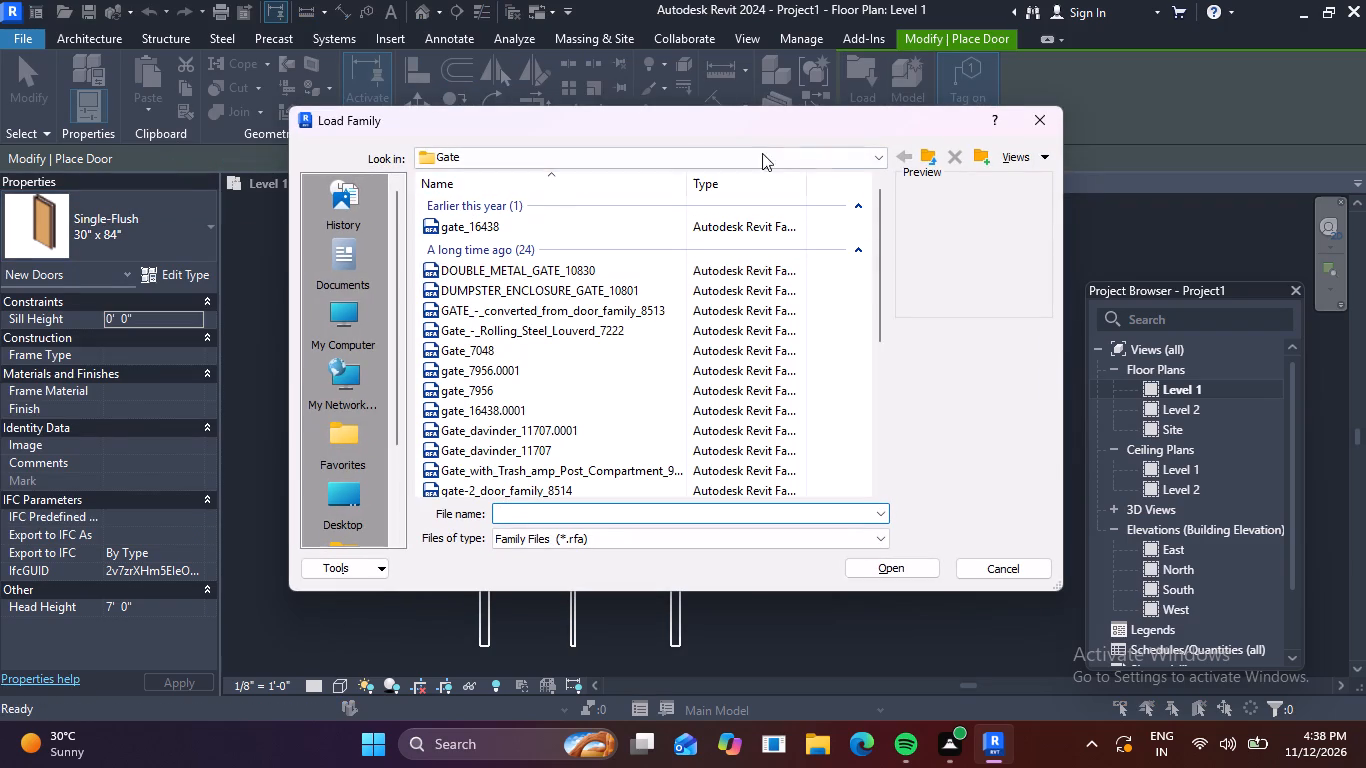
pyautogui.click(537, 164)
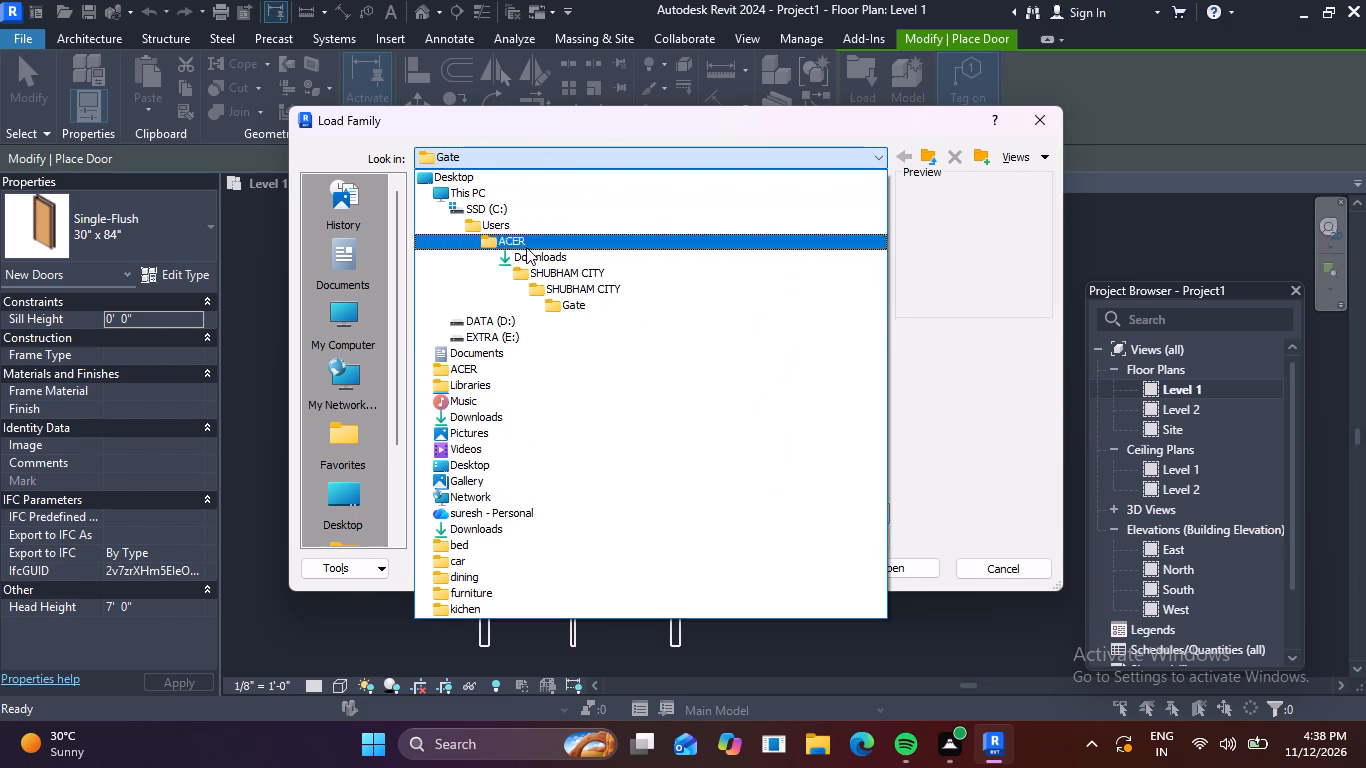
pyautogui.doubleClick(557, 286)
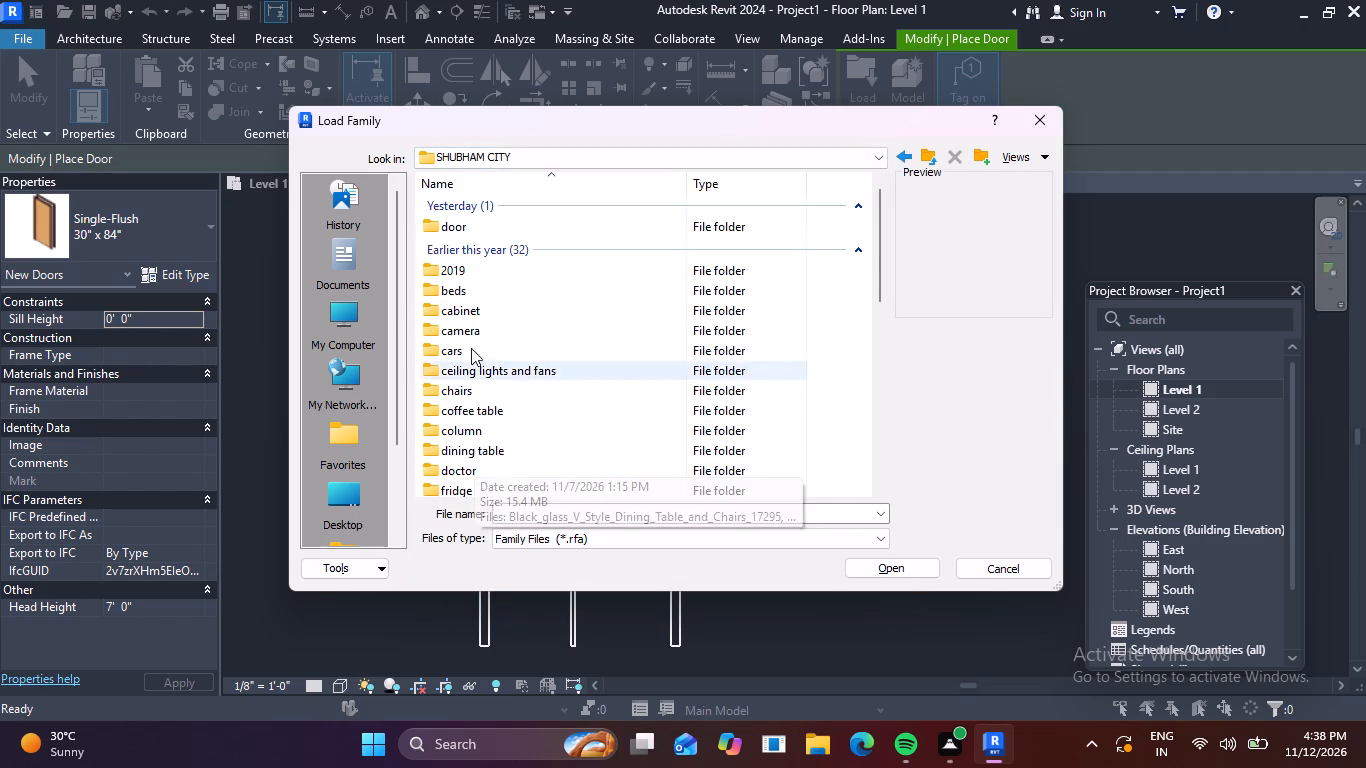
pyautogui.doubleClick(482, 230)
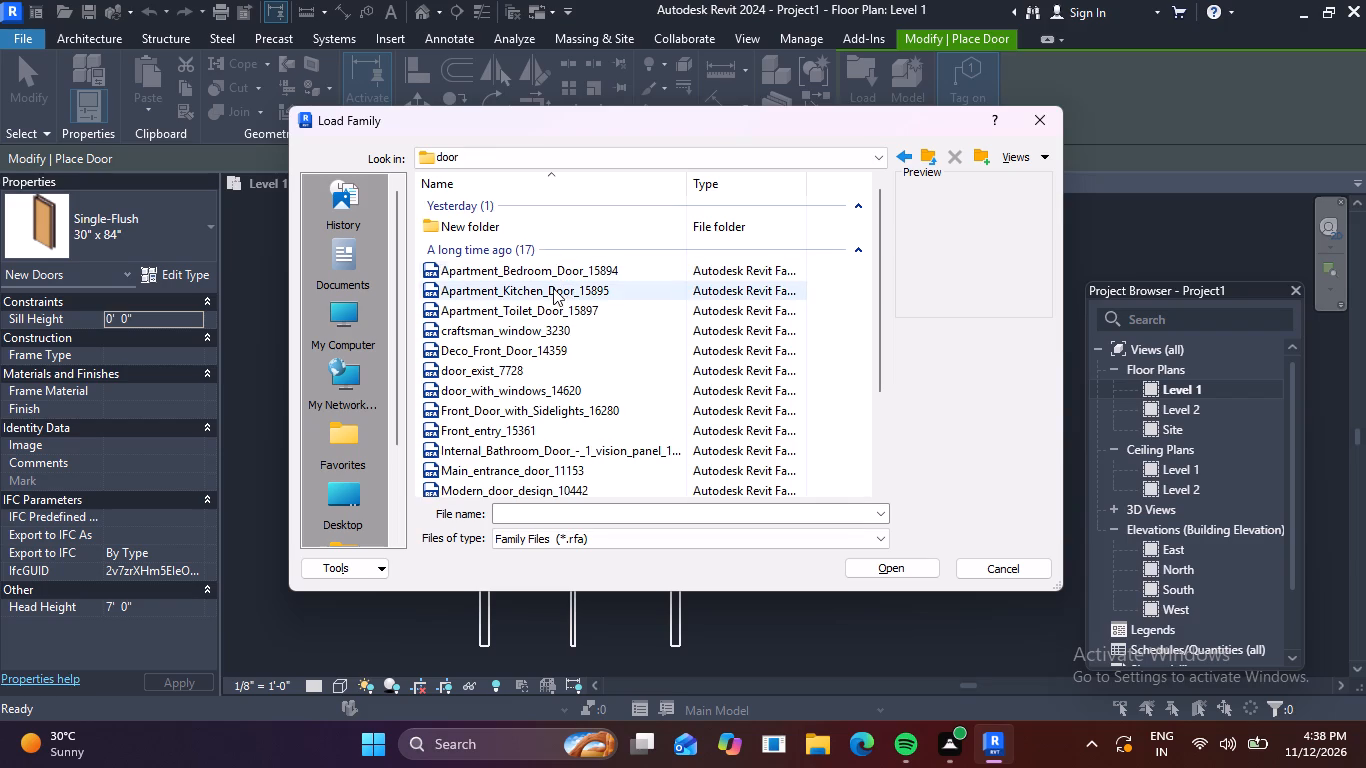
pyautogui.click(478, 346)
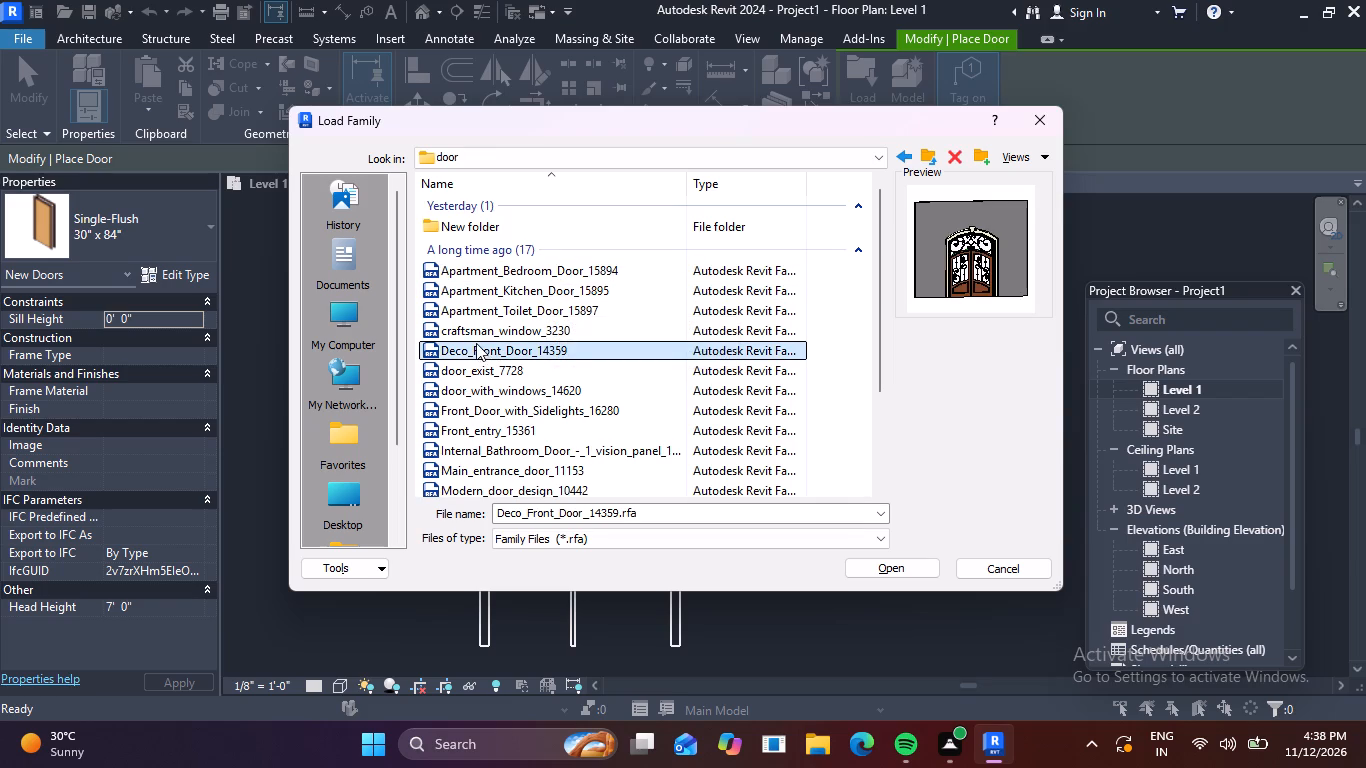
pyautogui.click(503, 270)
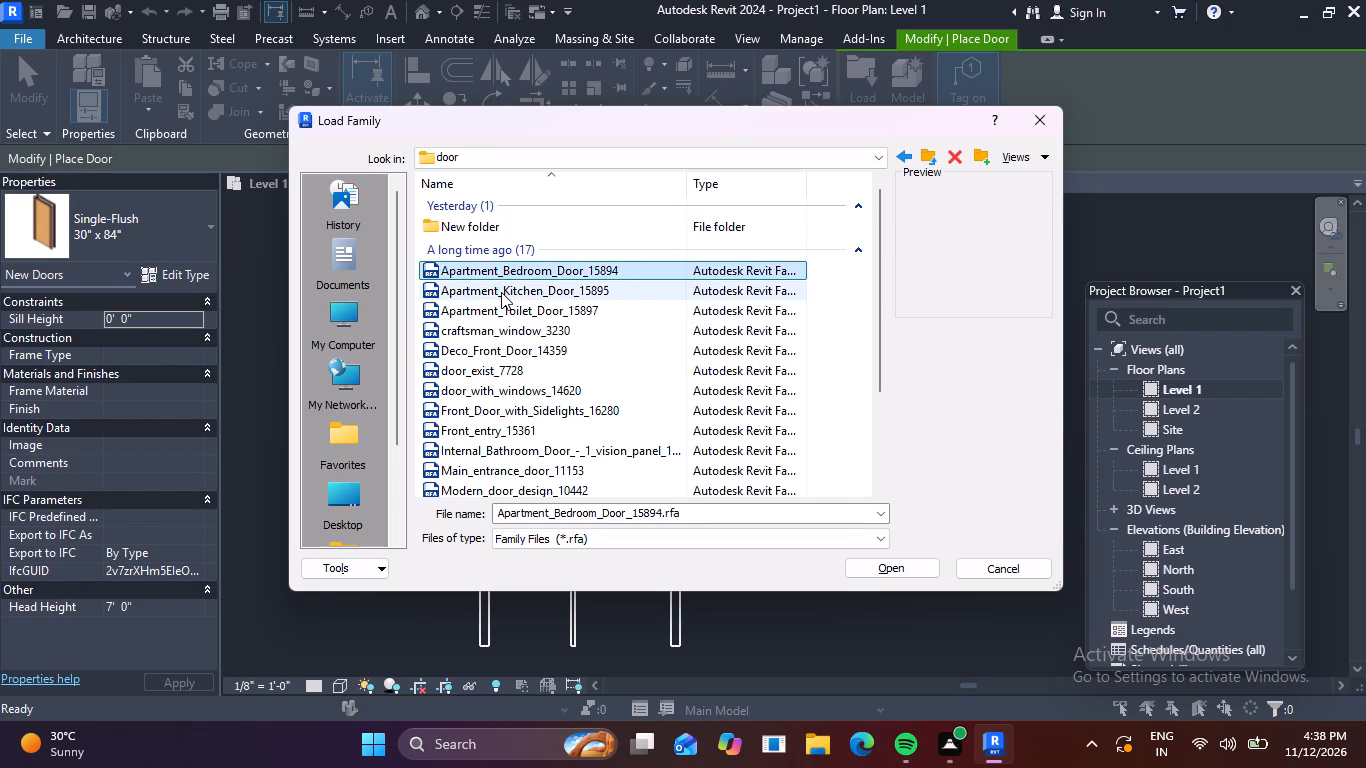
pyautogui.click(501, 292)
pyautogui.click(498, 305)
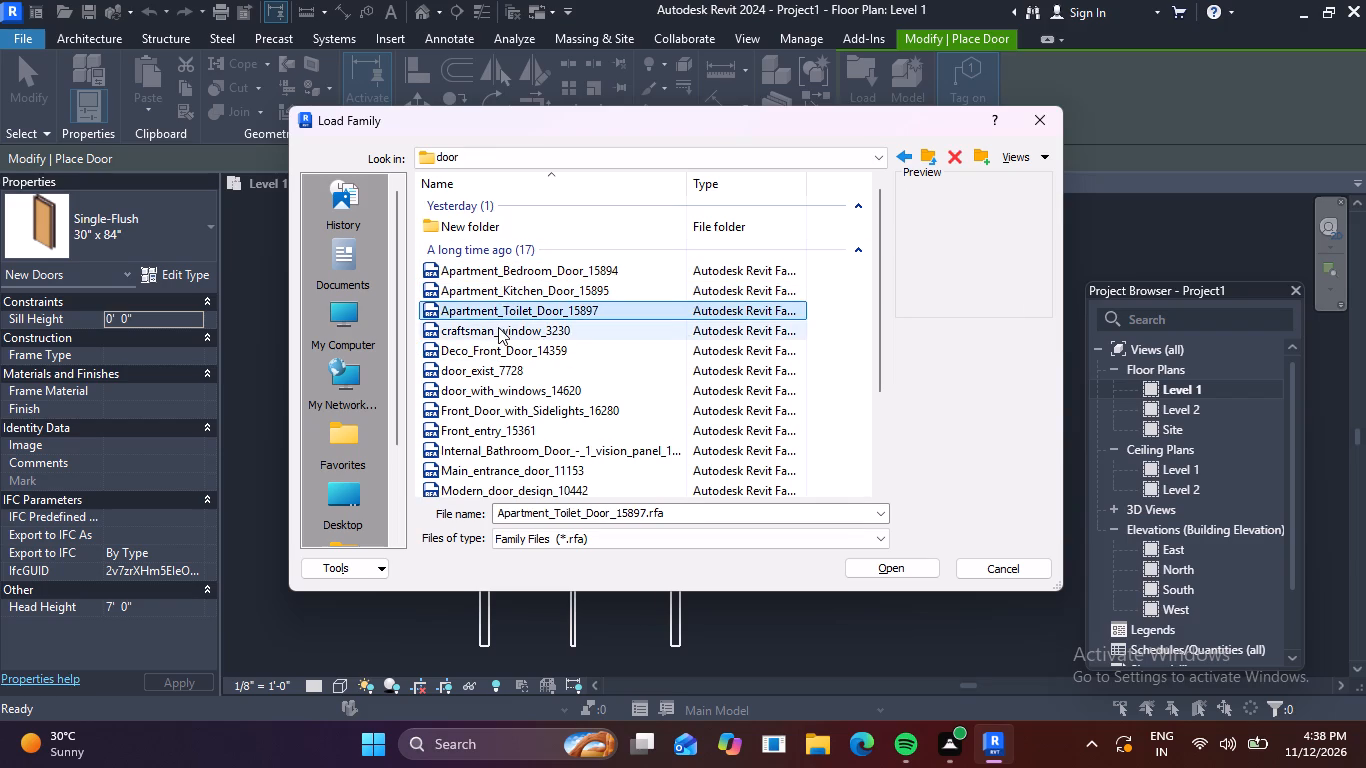
pyautogui.click(498, 330)
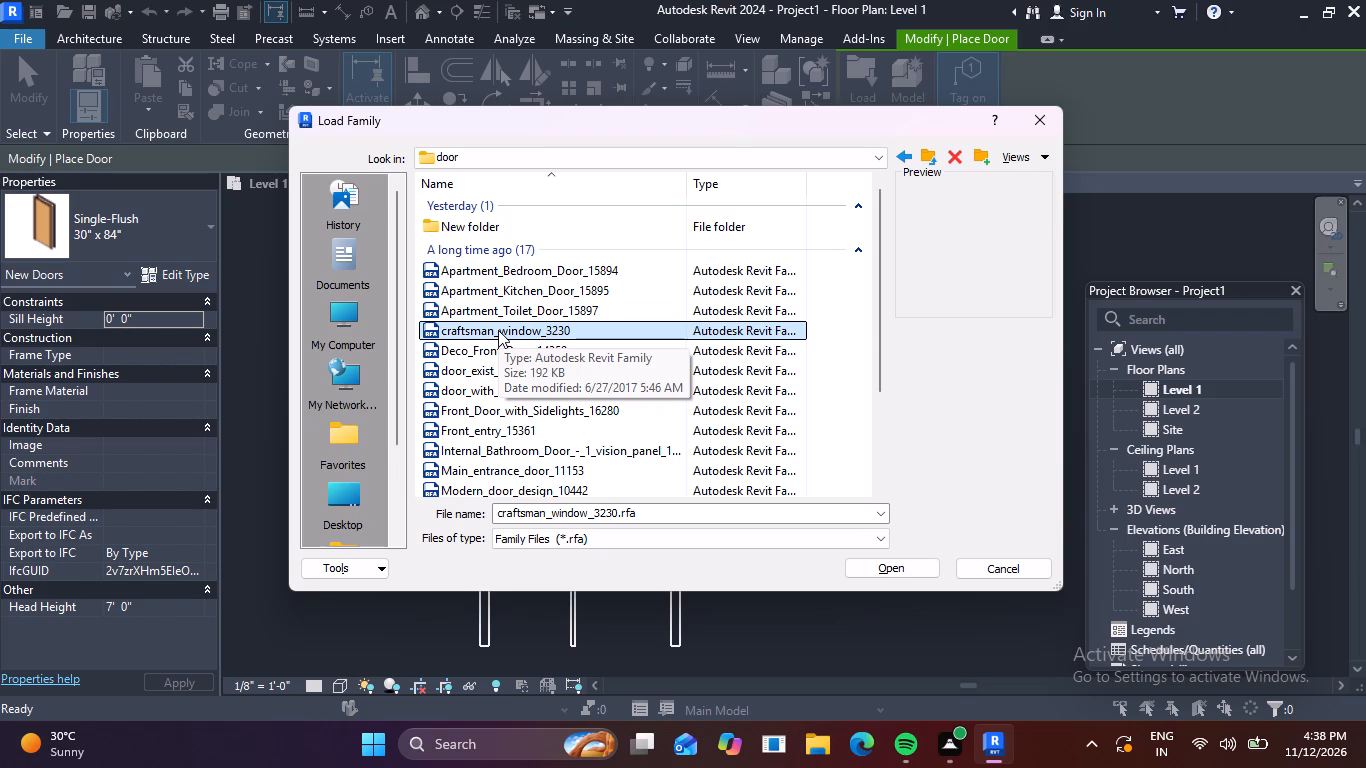
pyautogui.click(490, 355)
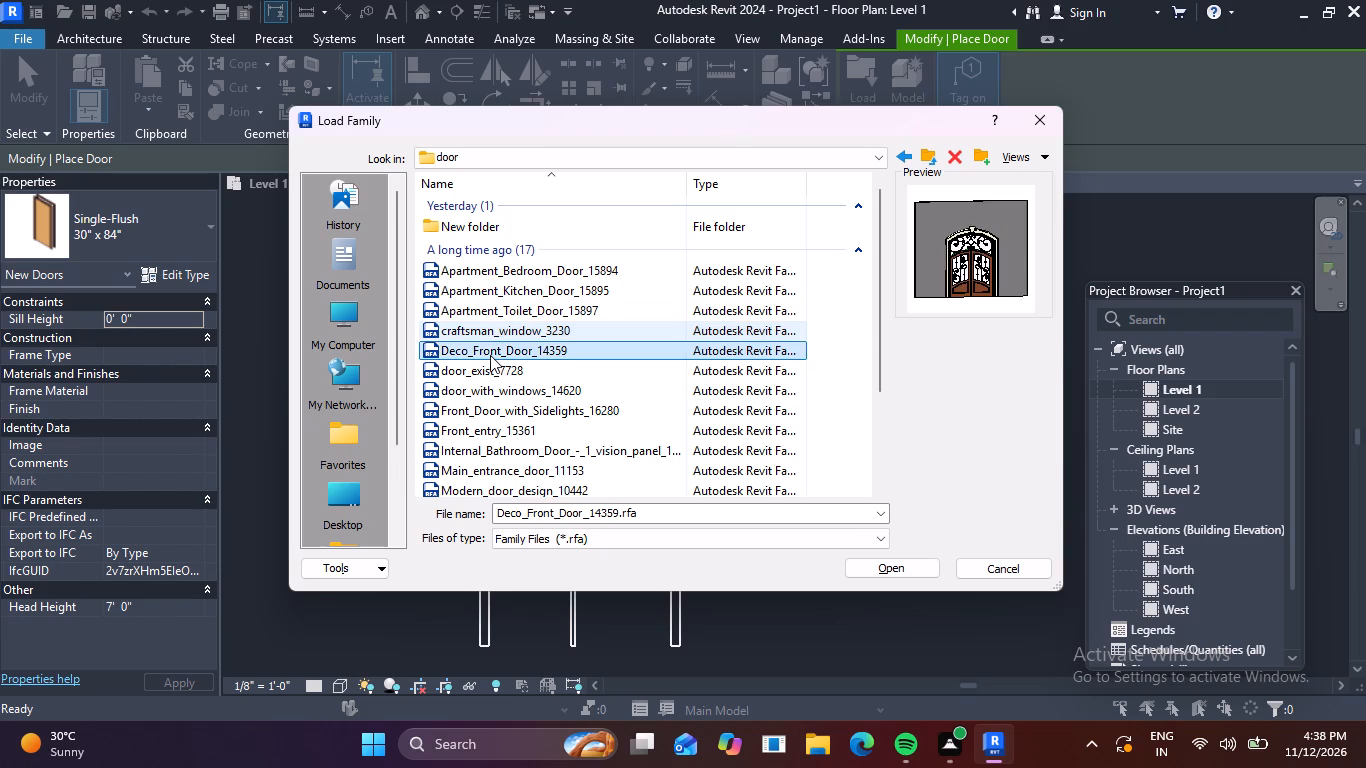
pyautogui.click(484, 379)
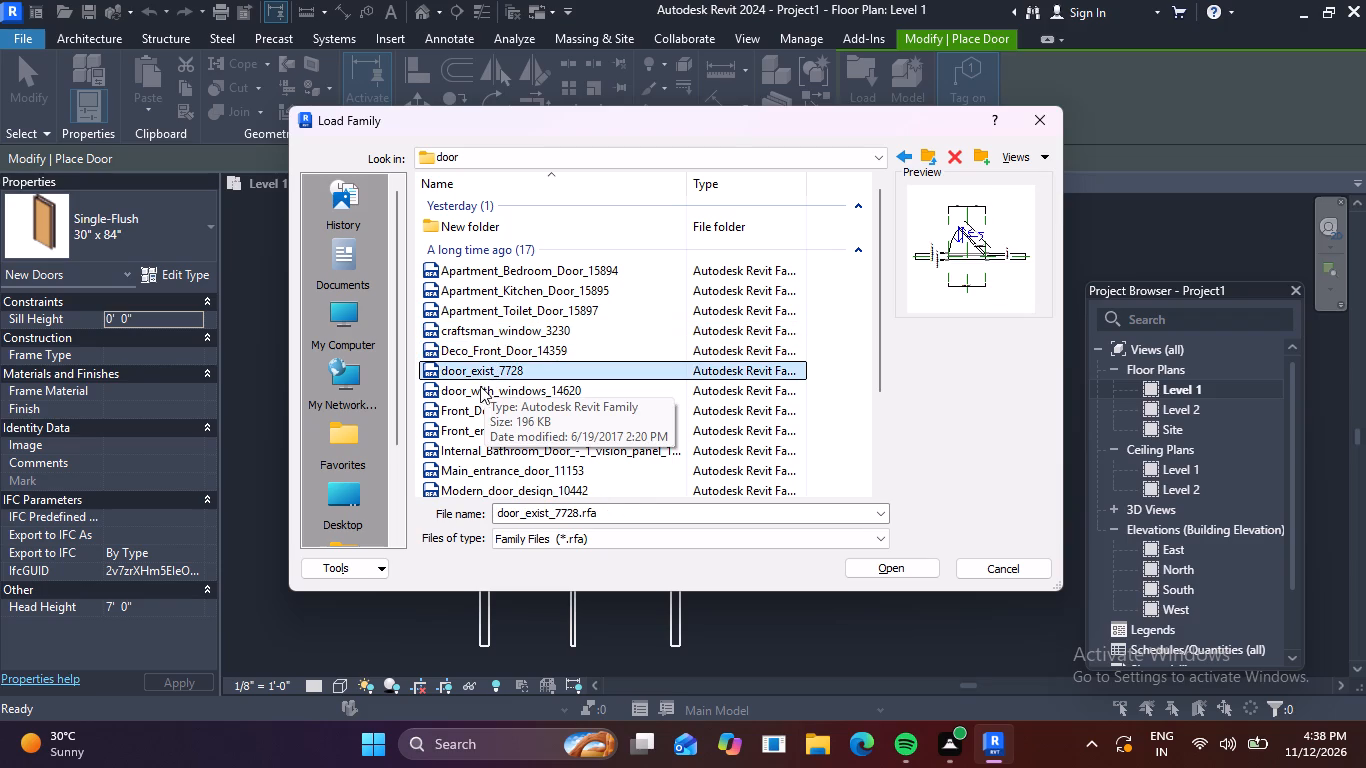
pyautogui.click(479, 389)
pyautogui.click(473, 414)
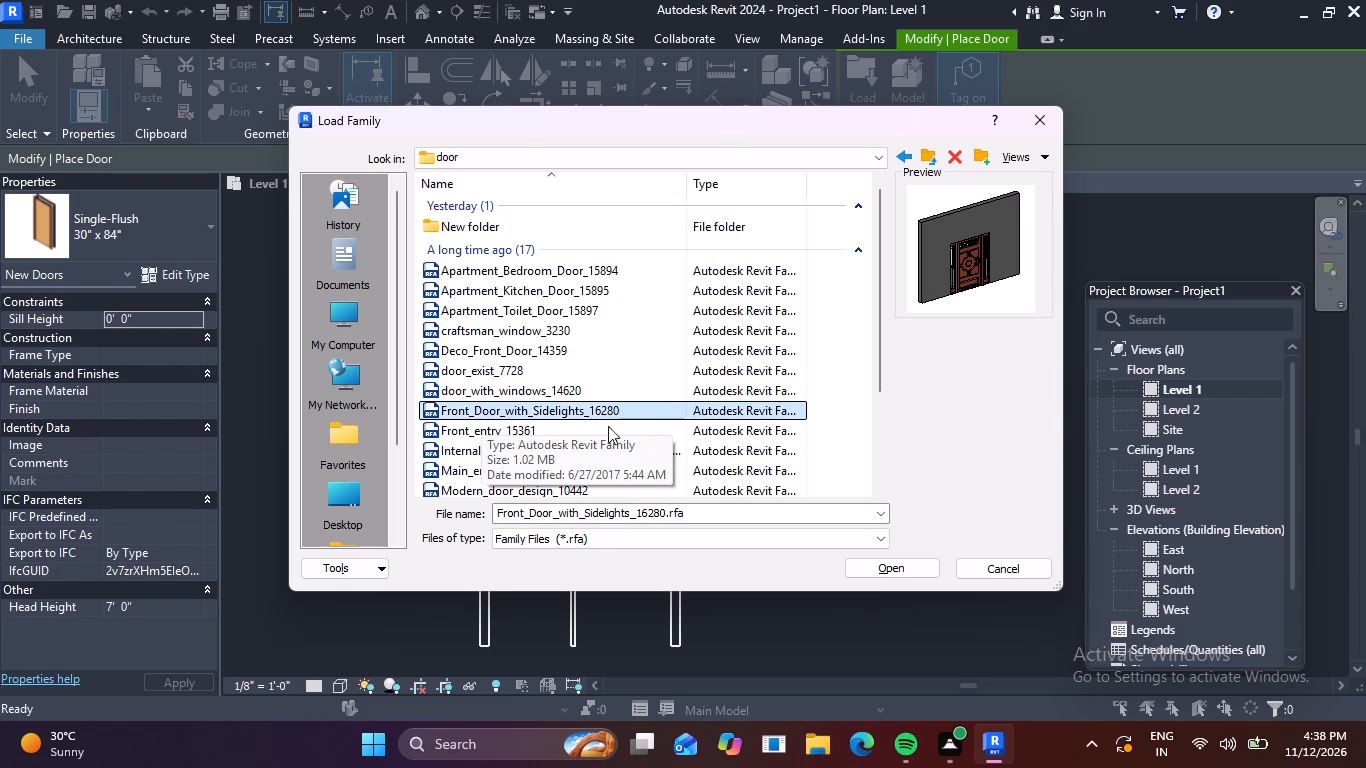
pyautogui.click(904, 567)
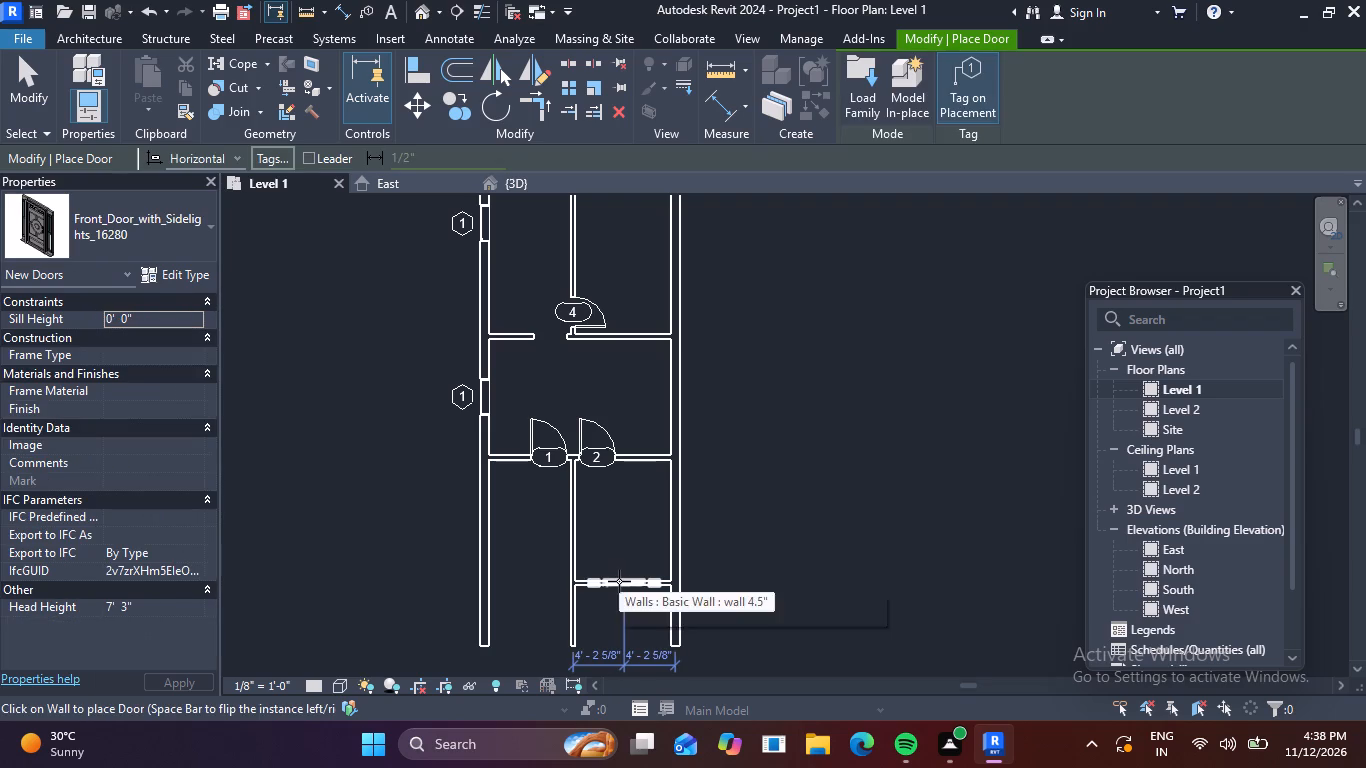
# Place the Front_Door_with_Sidelights_16280 door centred in the lowest horizontal 4.5" wall, 4' - 2 5/8" from each side wall.
pyautogui.click(621, 581)
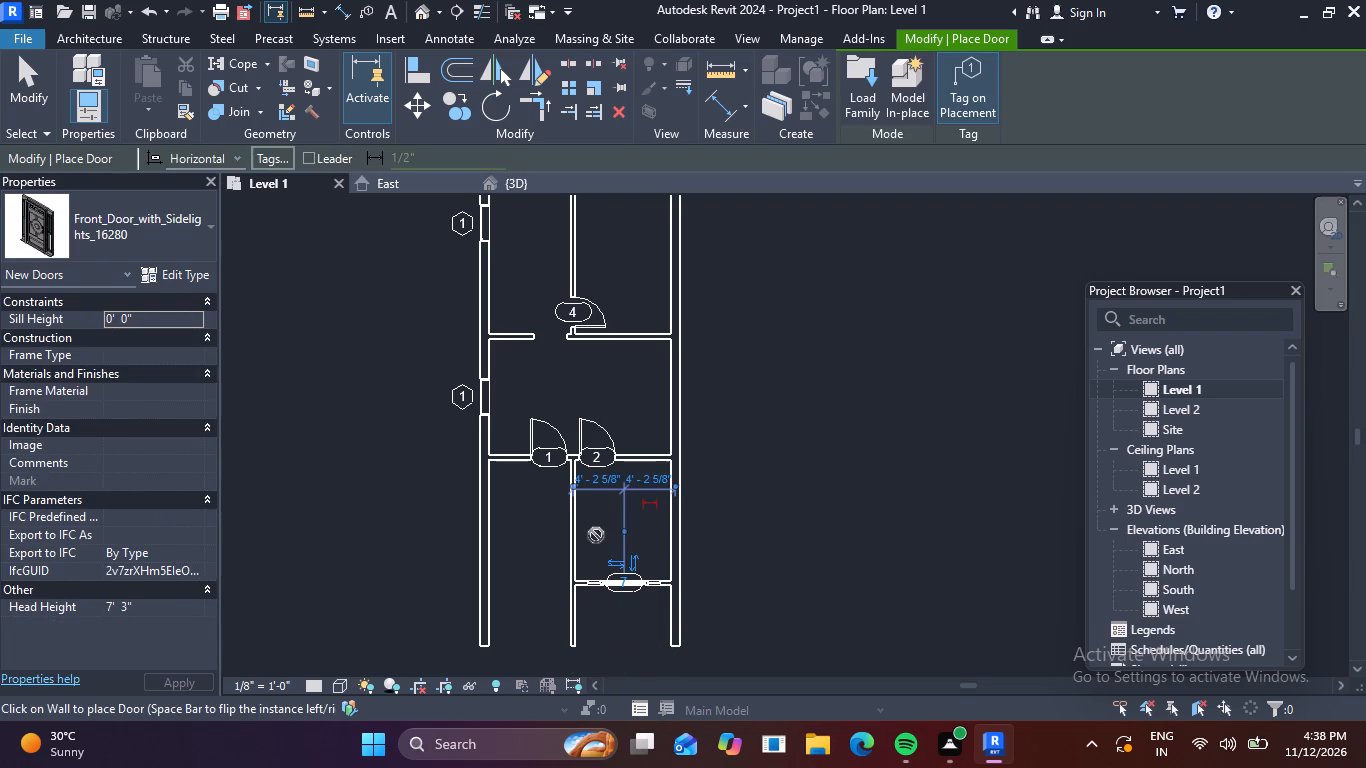
pyautogui.press('Escape')
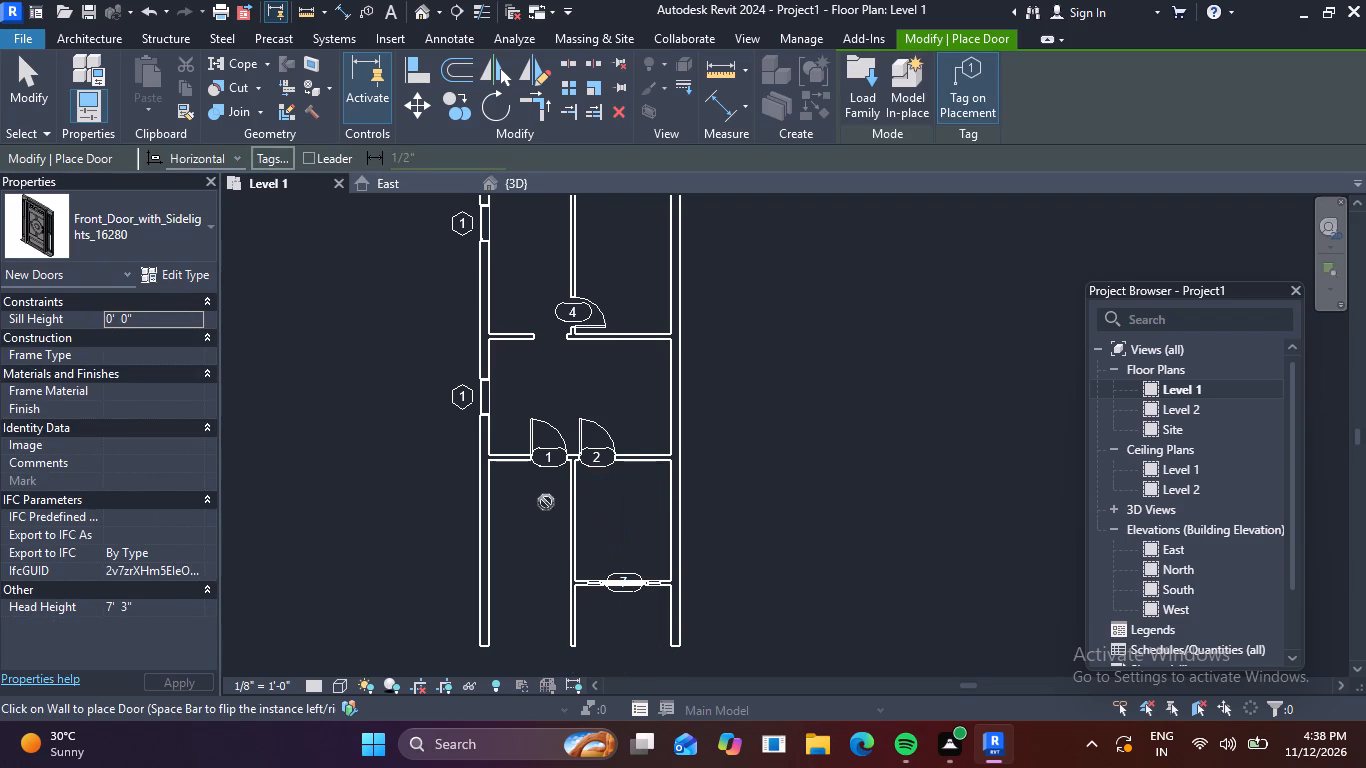
pyautogui.scroll(-2, 624, 507)
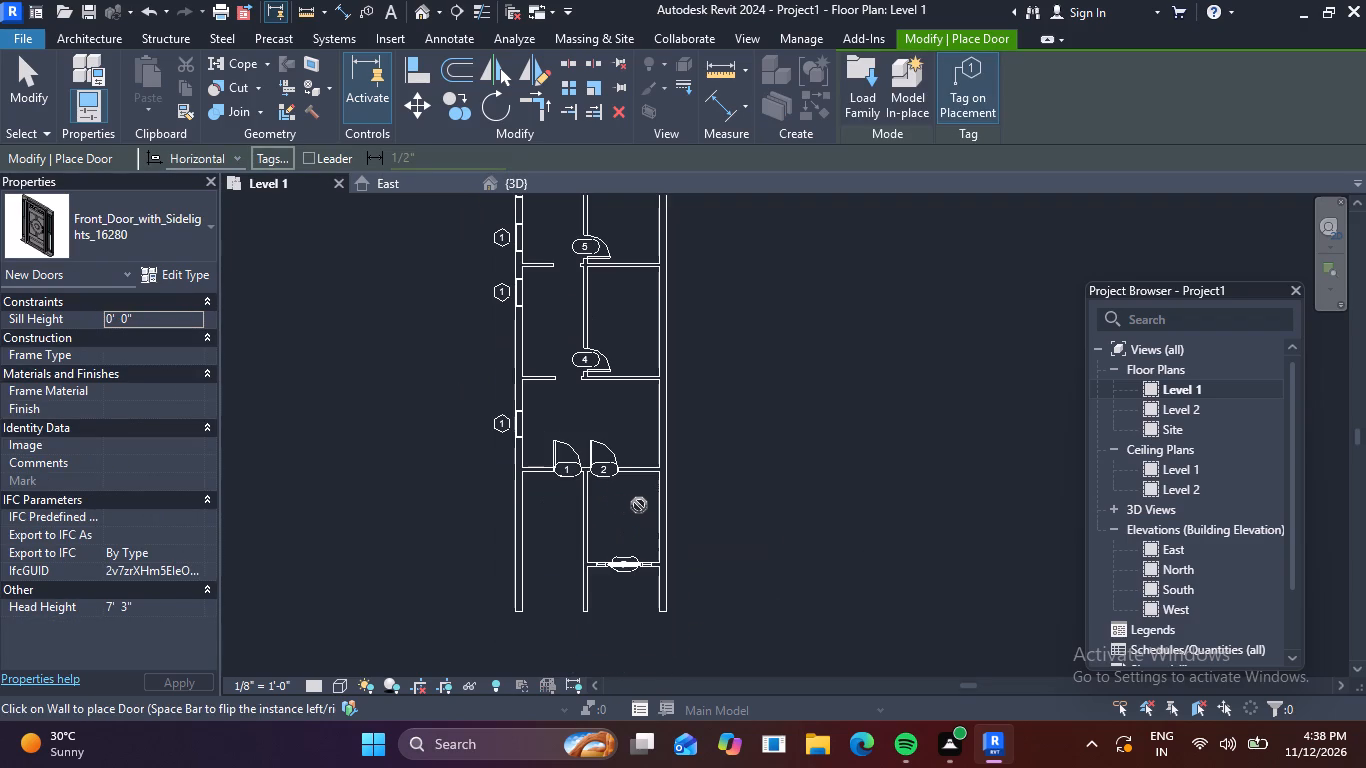
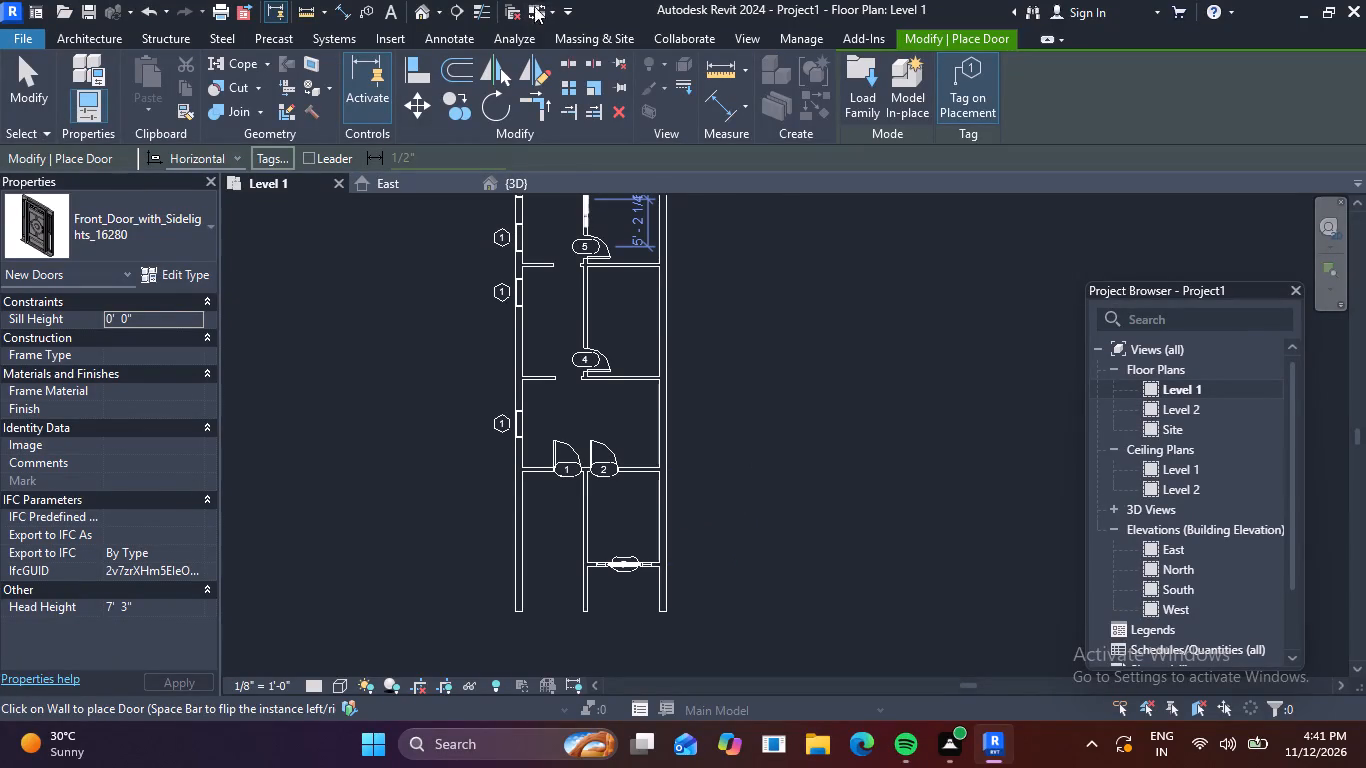
# Open the default 3D view without saving the project and set its visual style to Consistent Colors.
pyautogui.click(419, 3)
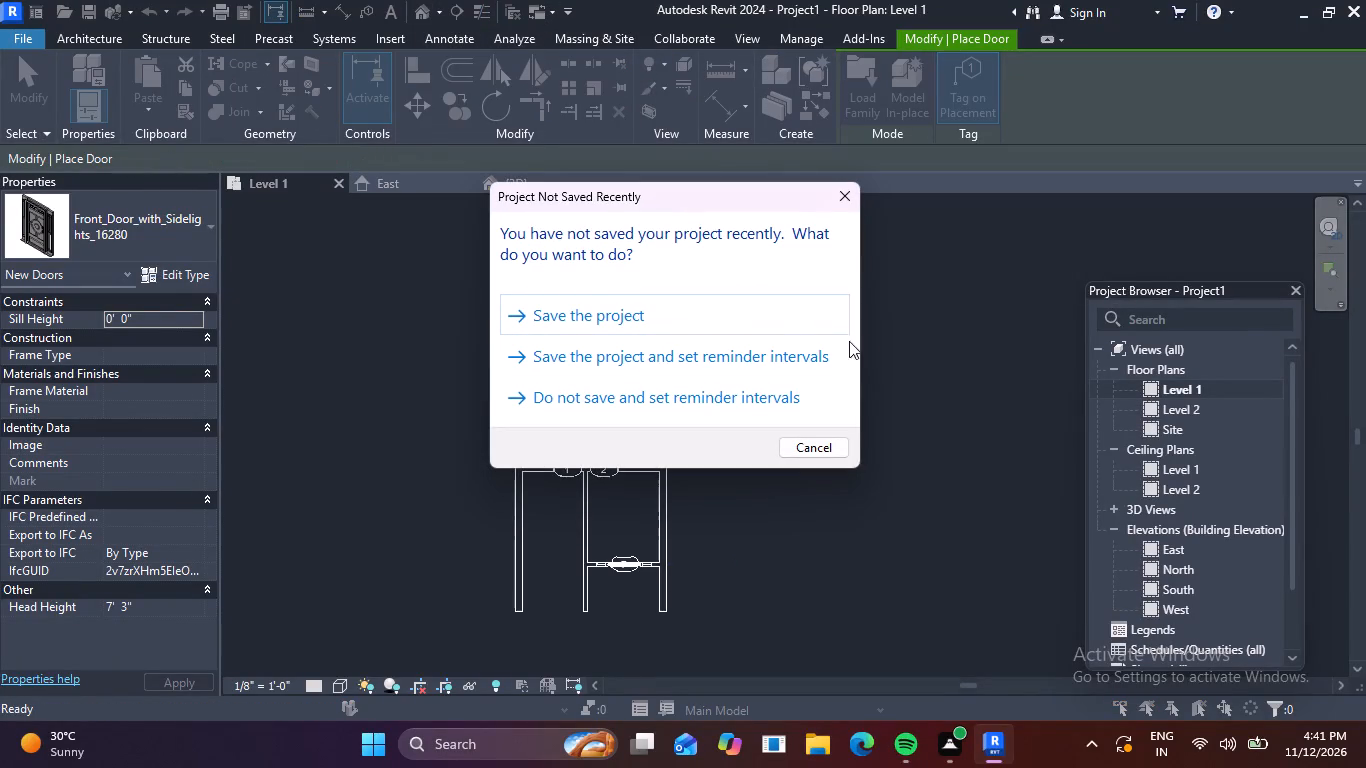
pyautogui.click(848, 195)
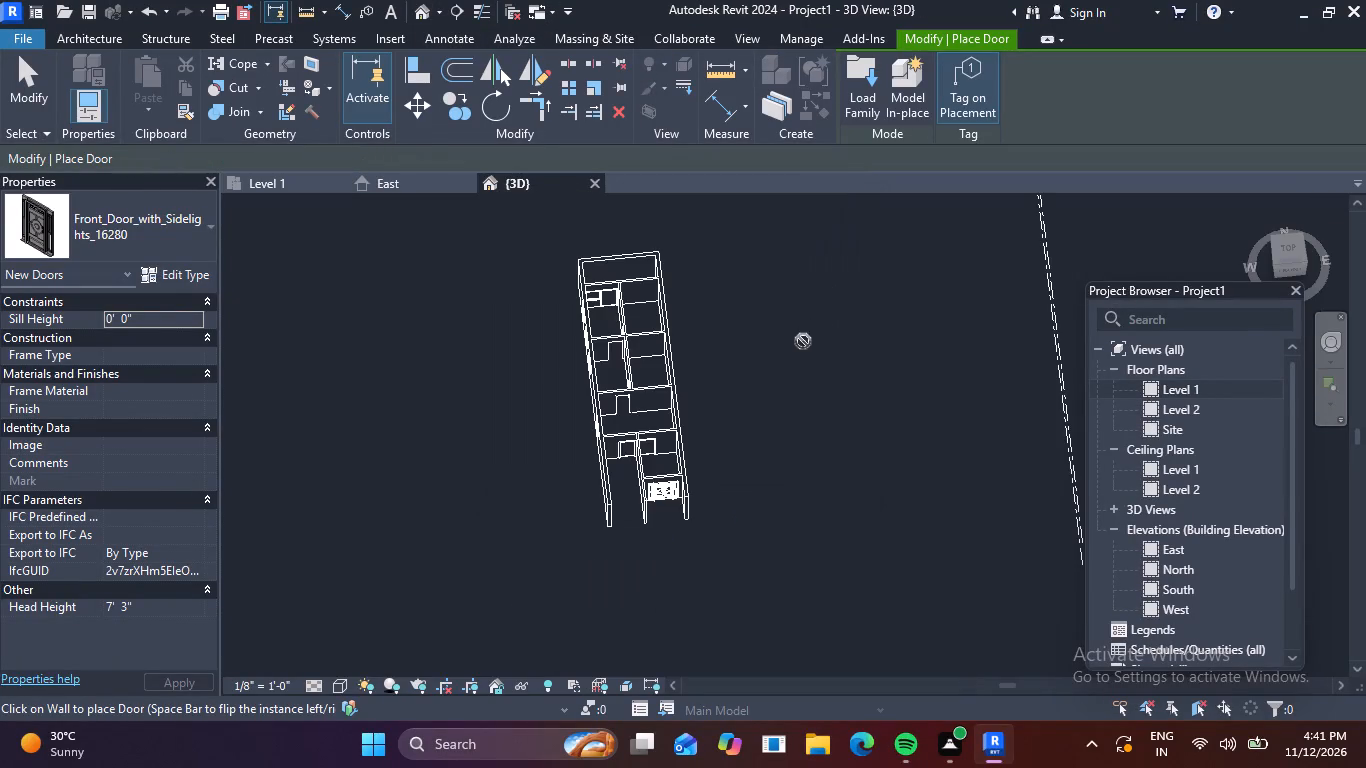
pyautogui.scroll(3, 729, 460)
pyautogui.moveTo(793, 474); pyautogui.dragTo(822, 465, button='middle')
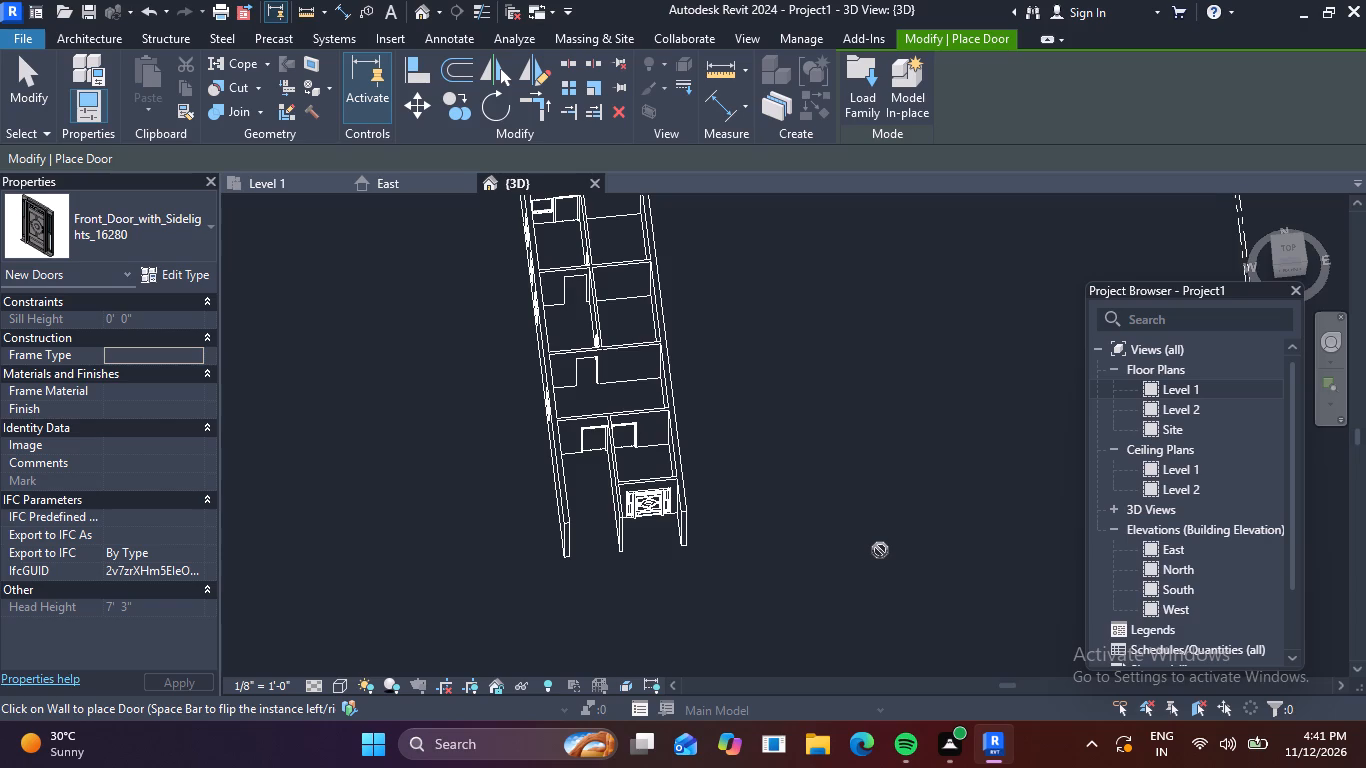
pyautogui.click(350, 685)
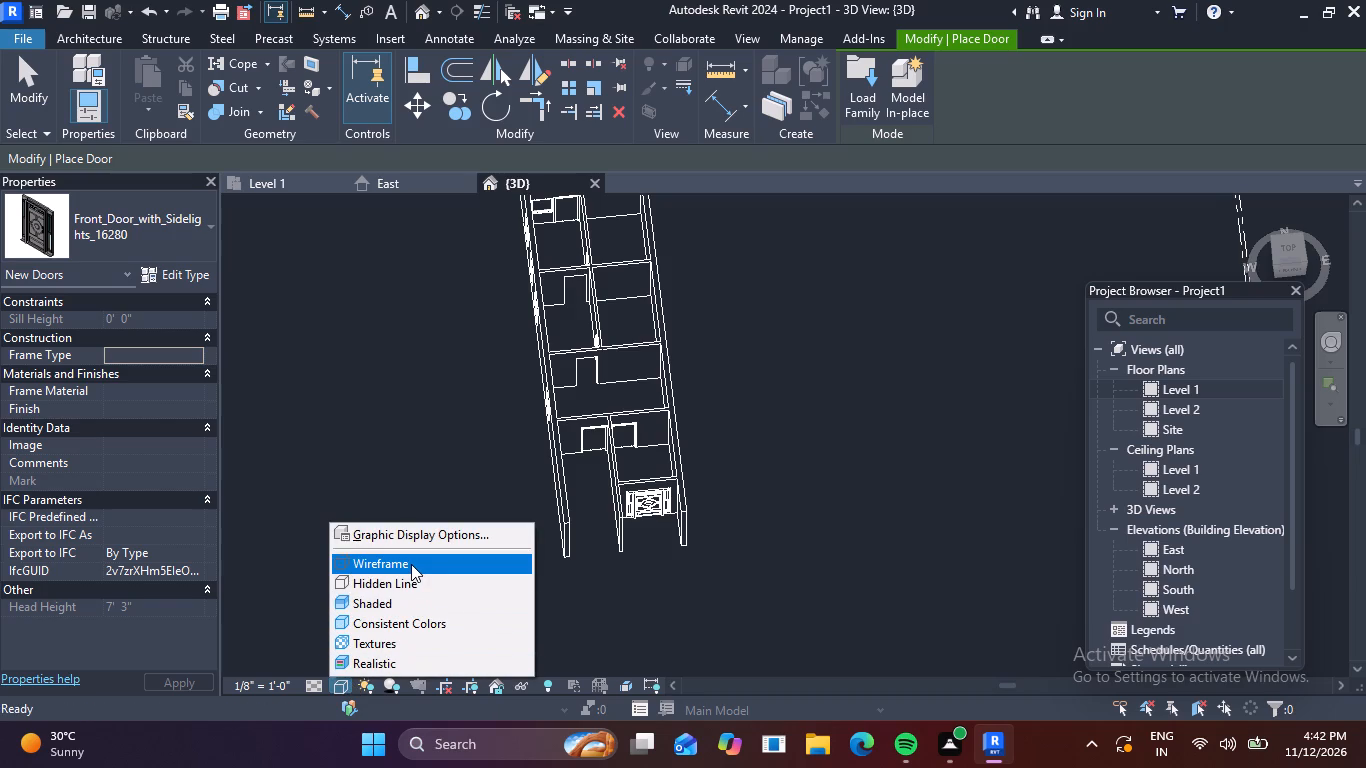
pyautogui.click(419, 631)
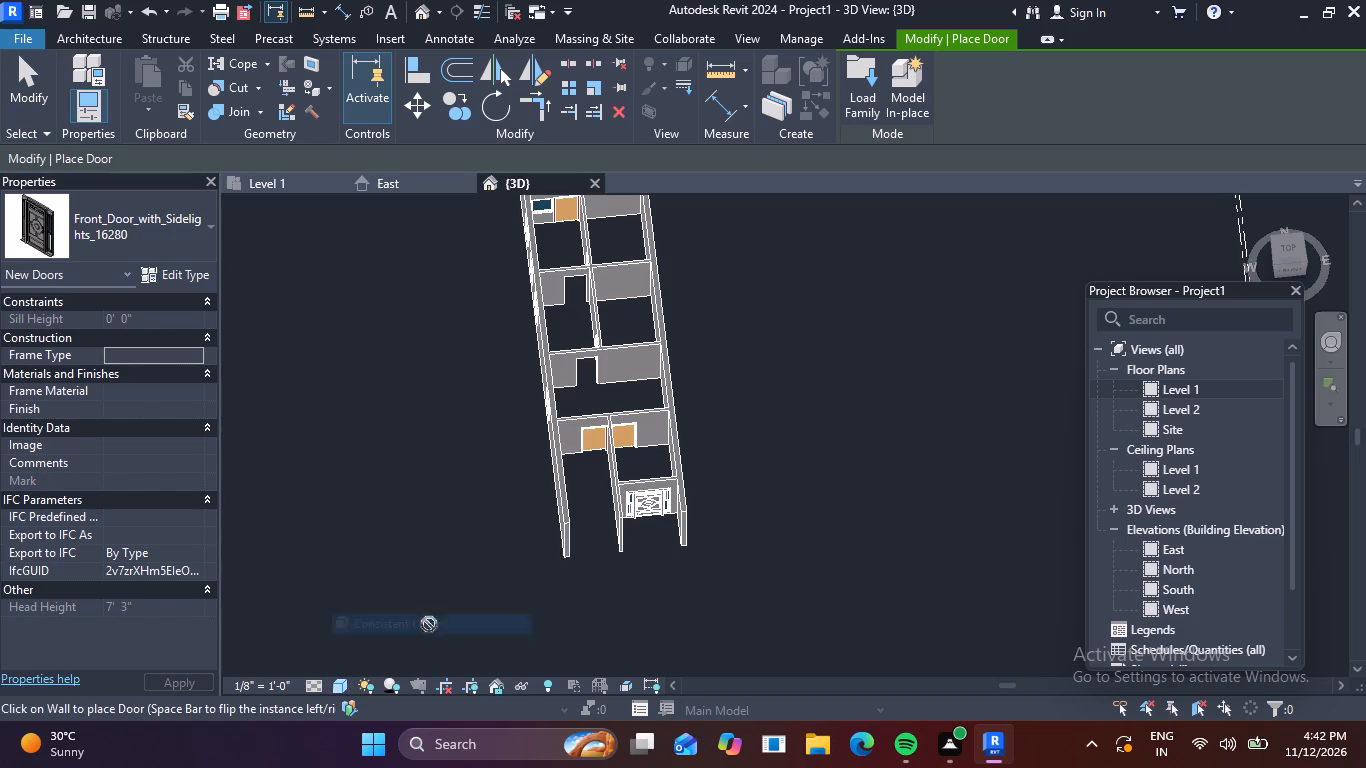
# Examine the front entrance door with sidelights and the interior doors and openings in the 3D view.
pyautogui.scroll(-1, 610, 560)
pyautogui.keyDown('shift'); pyautogui.moveTo(766, 557); pyautogui.dragTo(759, 557, button='middle'); pyautogui.keyUp('shift')
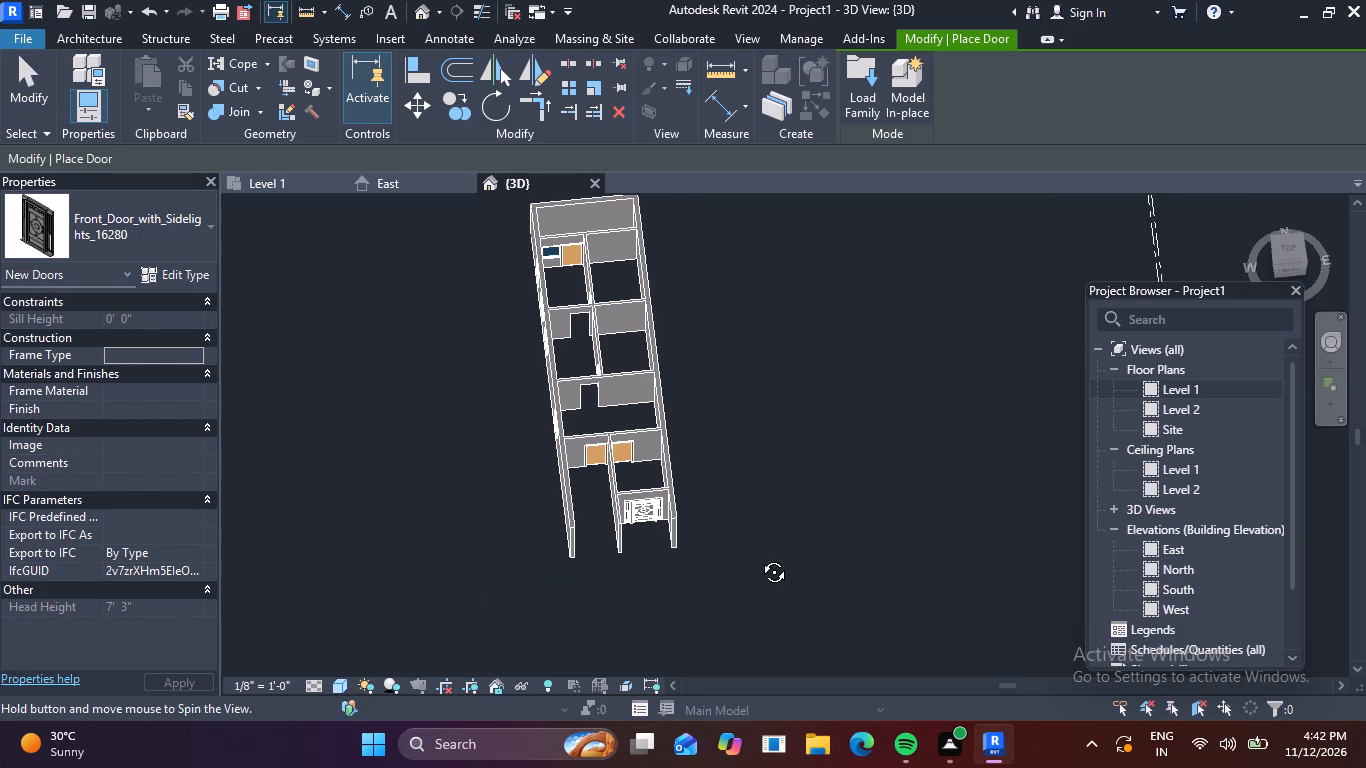
pyautogui.keyDown('shift'); pyautogui.moveTo(759, 557); pyautogui.dragTo(743, 340, button='middle'); pyautogui.keyUp('shift')
pyautogui.scroll(5, 569, 434)
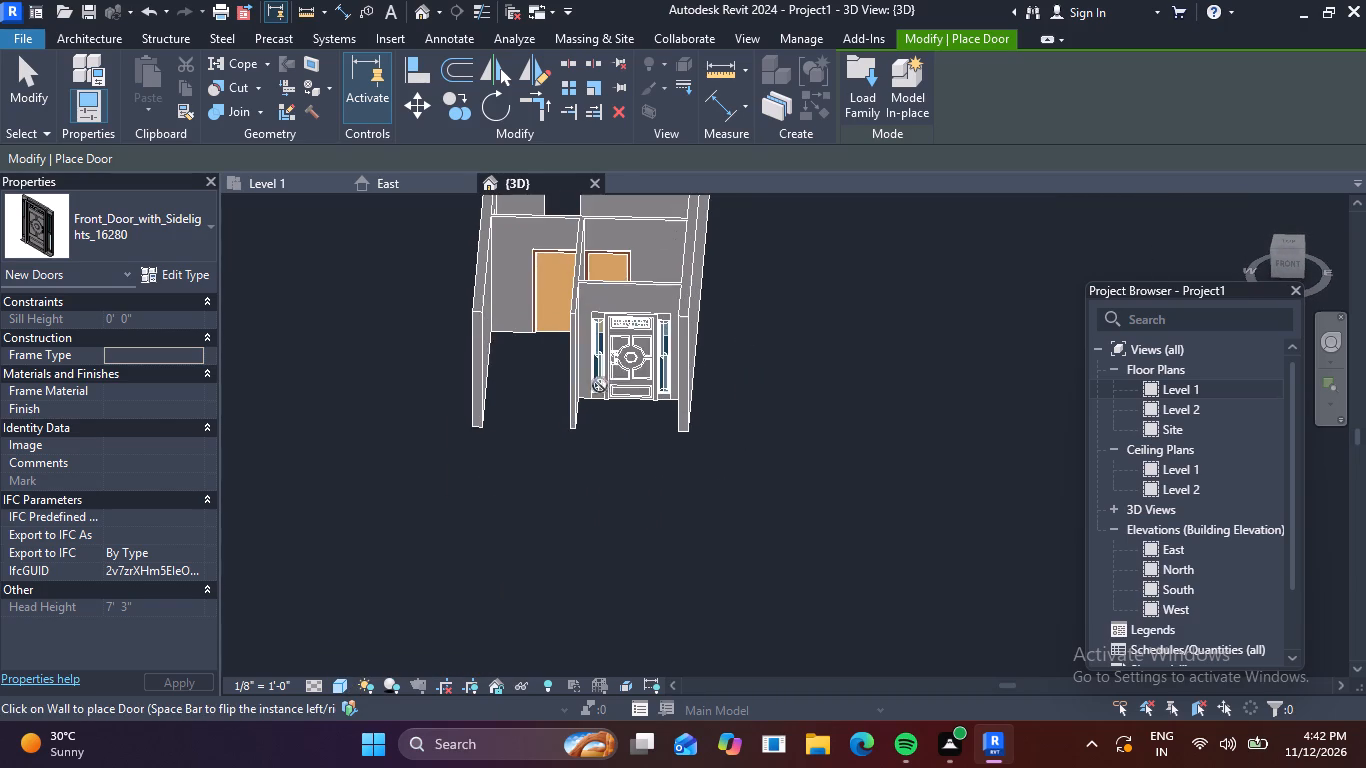
pyautogui.scroll(5, 655, 382)
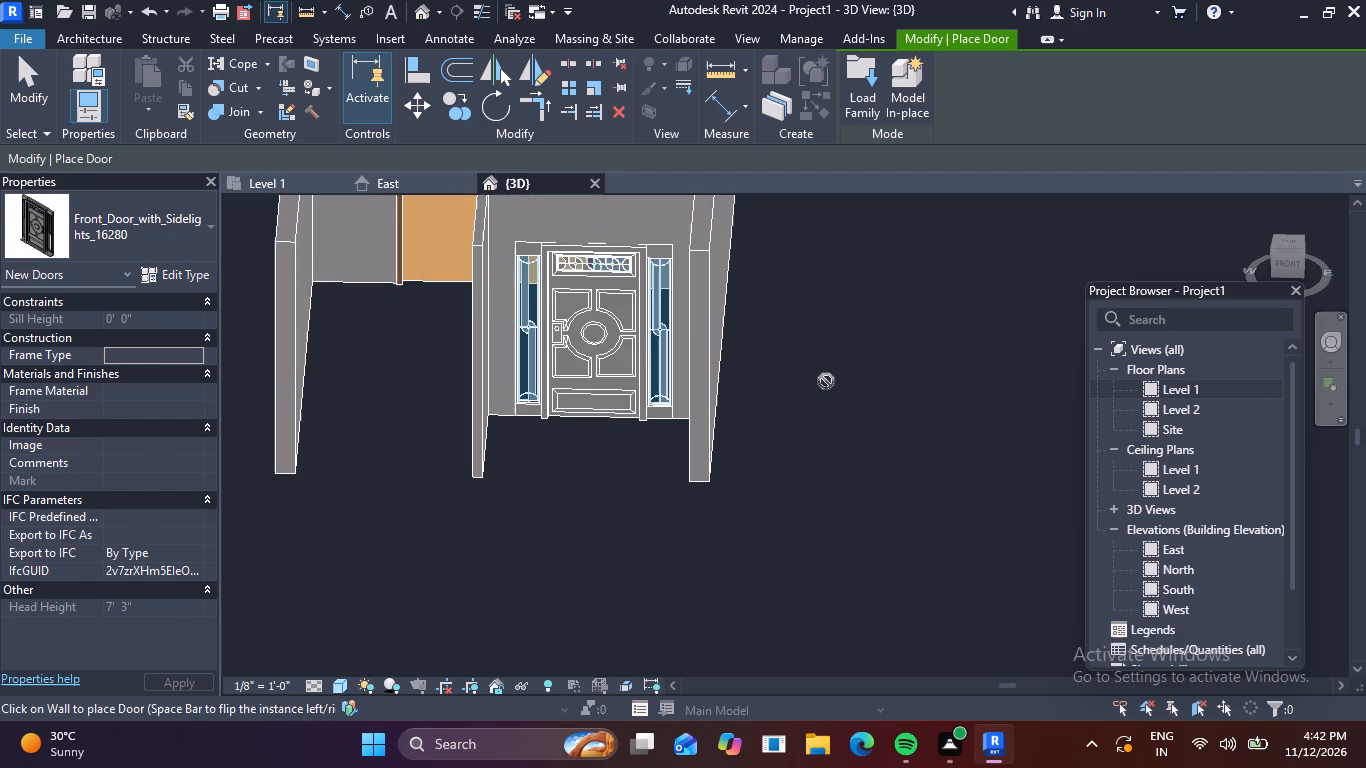
pyautogui.scroll(-3, 834, 387)
pyautogui.moveTo(849, 377); pyautogui.dragTo(865, 511, button='middle')
pyautogui.scroll(-2, 543, 523)
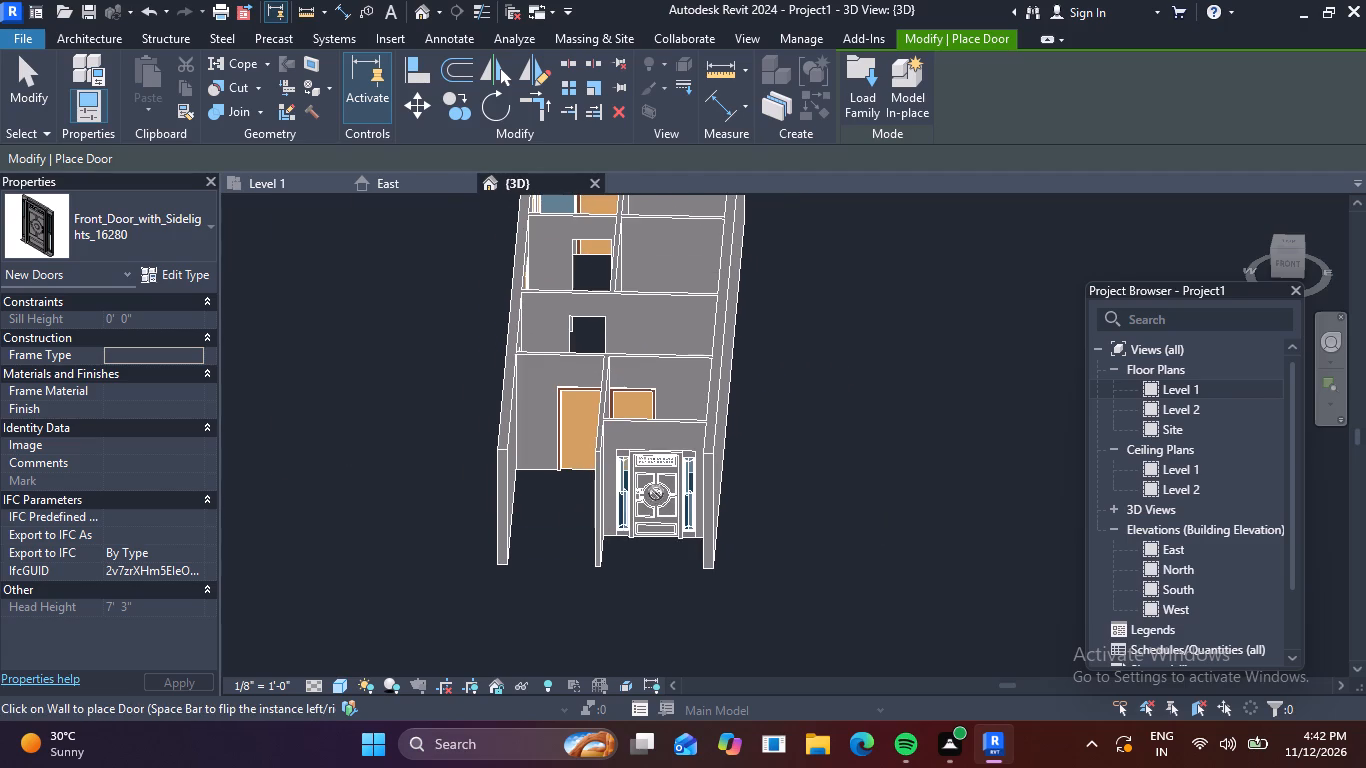
pyautogui.scroll(-1, 565, 445)
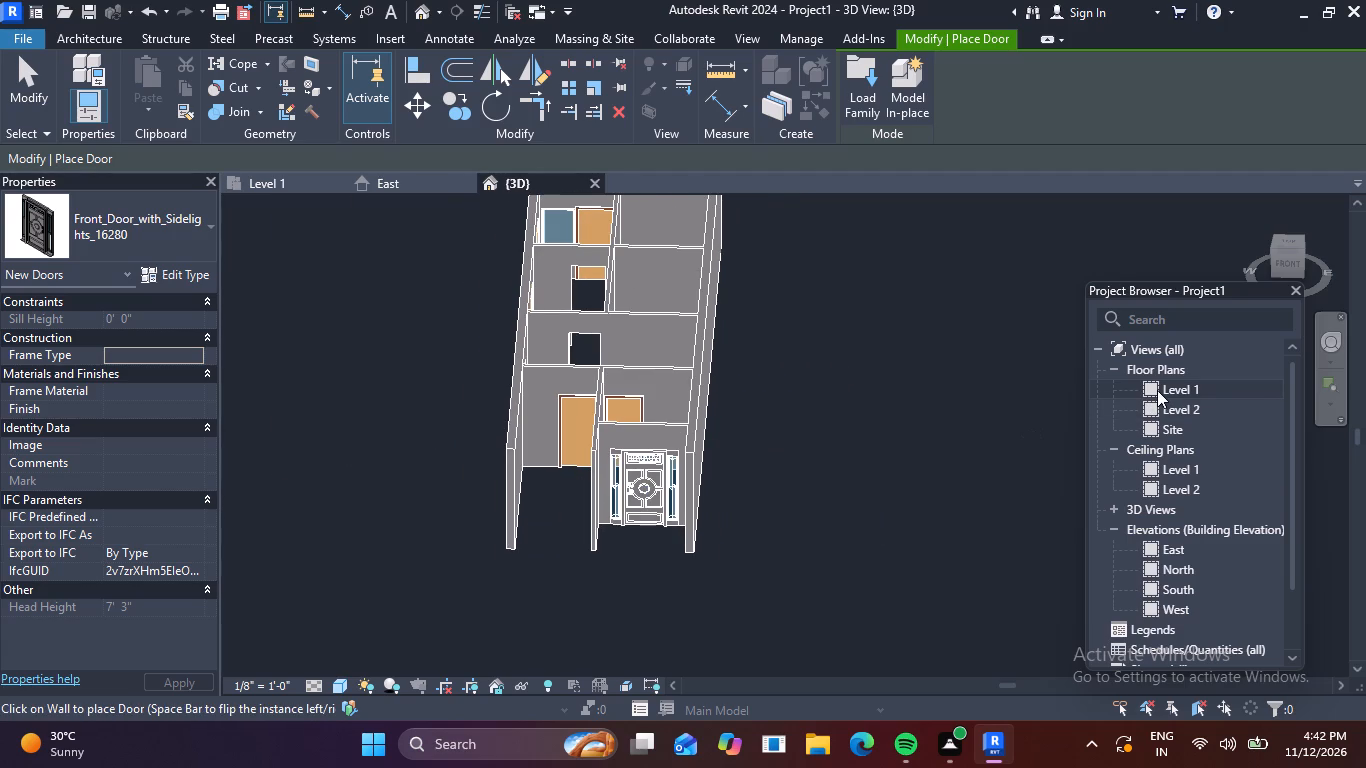
# In the East elevation, draw a new level at 20' - 0", 10' above Level 2, aligned with both ends of the existing levels.
pyautogui.tripleClick(1157, 390)
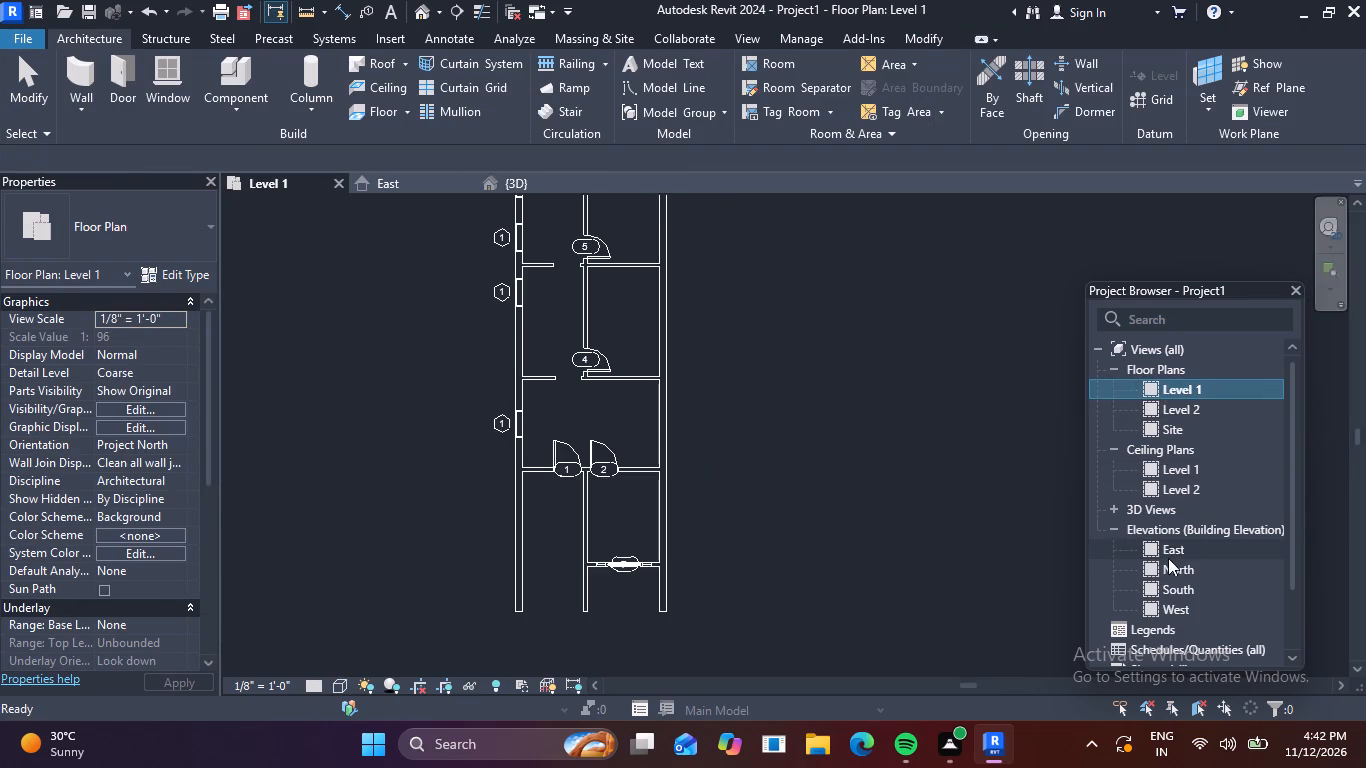
pyautogui.doubleClick(1156, 550)
pyautogui.scroll(-6, 762, 502)
pyautogui.scroll(-2, 523, 511)
pyautogui.moveTo(617, 520); pyautogui.dragTo(695, 520, button='middle')
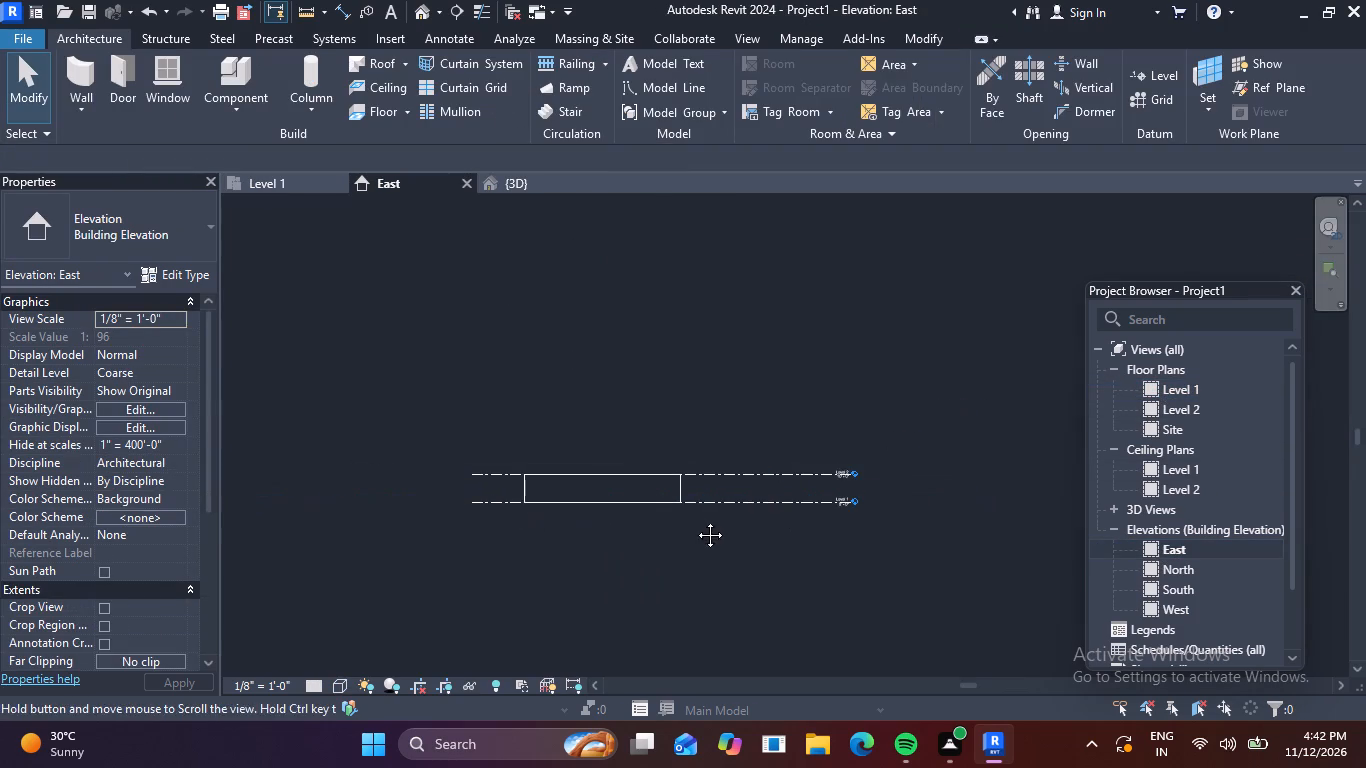
pyautogui.moveTo(695, 520); pyautogui.dragTo(697, 520, button='middle')
pyautogui.scroll(4, 511, 488)
pyautogui.scroll(4, 401, 445)
pyautogui.scroll(-1, 854, 389)
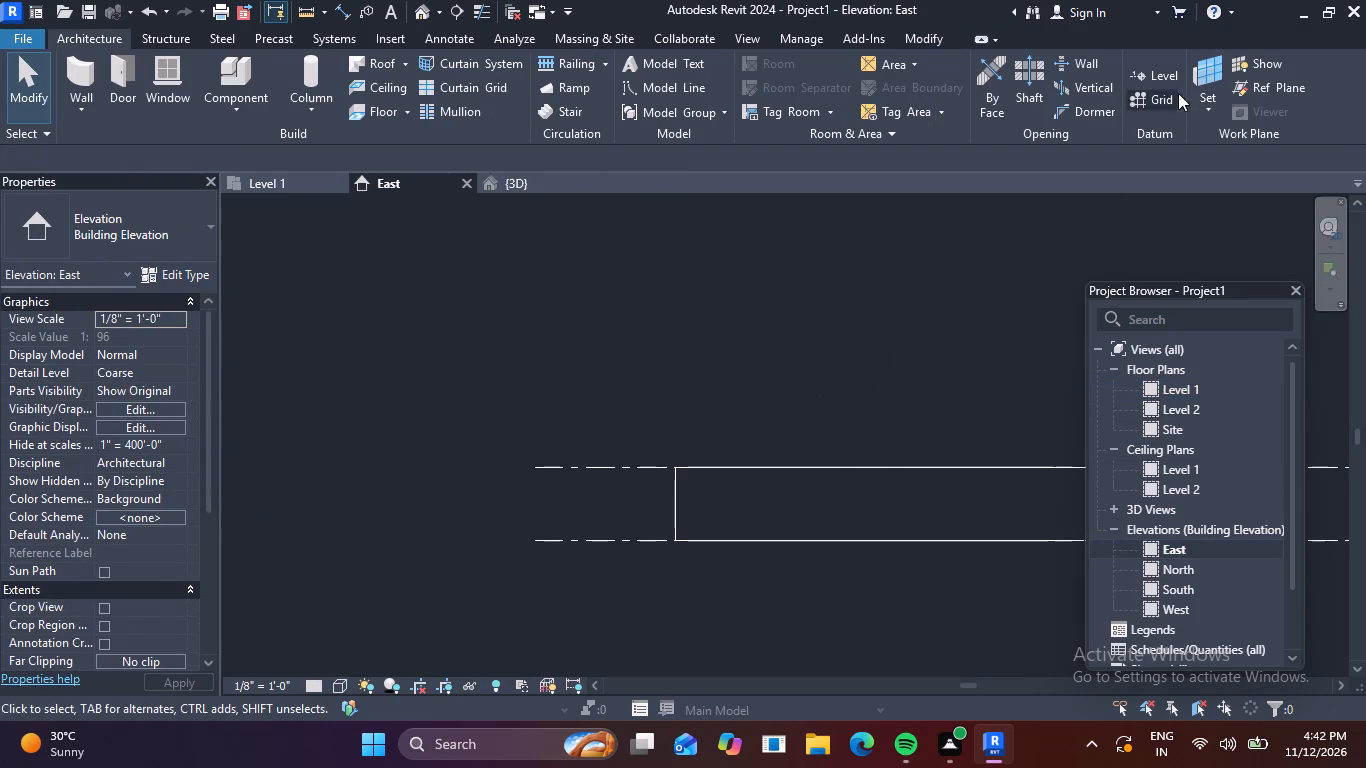
pyautogui.click(1143, 77)
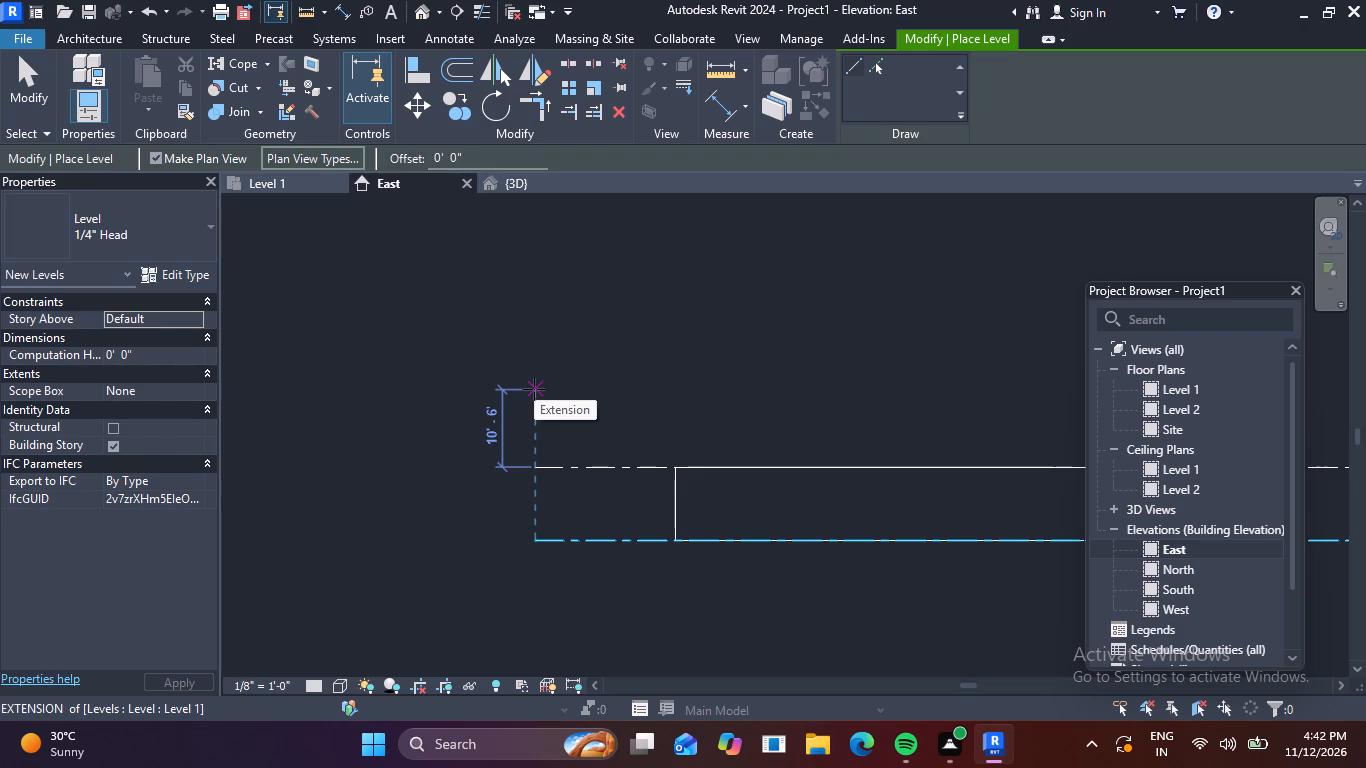
pyautogui.click(534, 392)
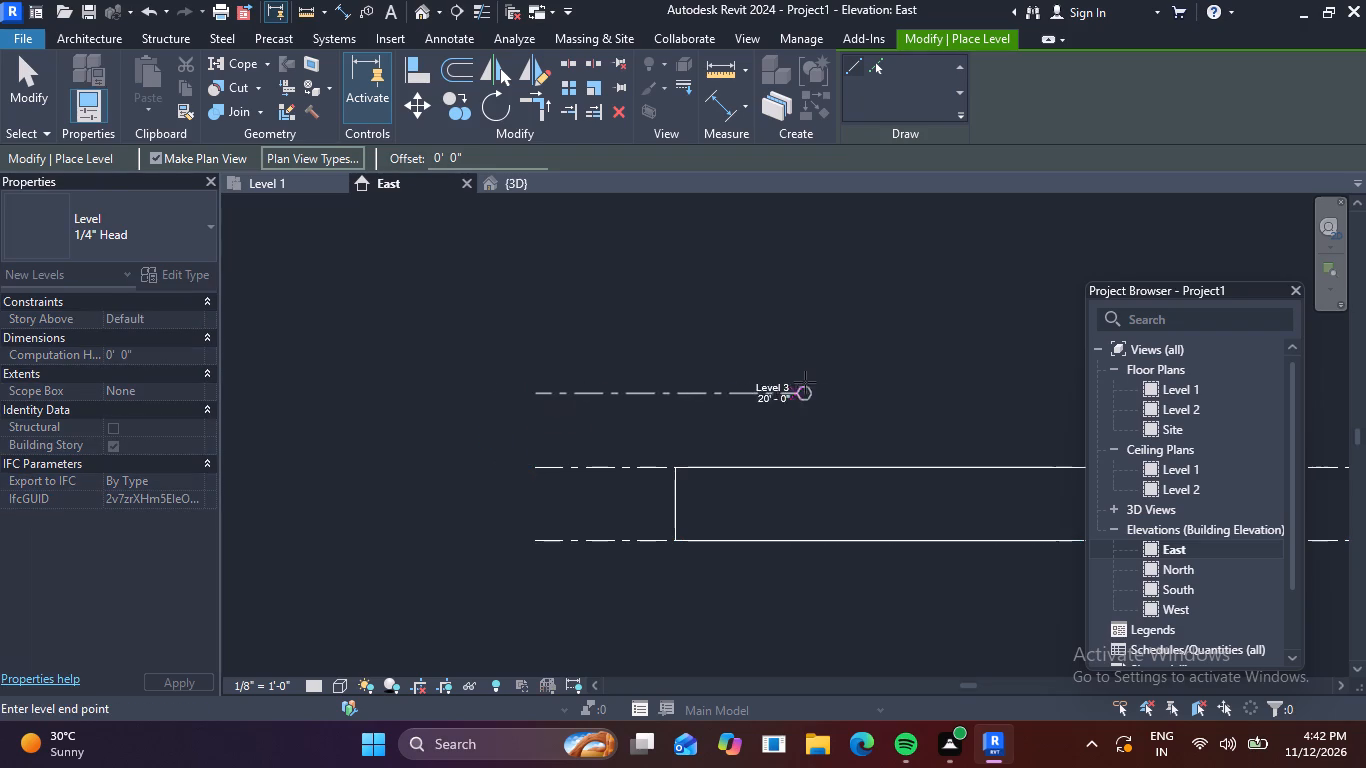
pyautogui.scroll(-2, 805, 382)
pyautogui.moveTo(805, 382); pyautogui.dragTo(484, 391, button='middle')
pyautogui.moveTo(817, 387); pyautogui.dragTo(466, 392, button='middle')
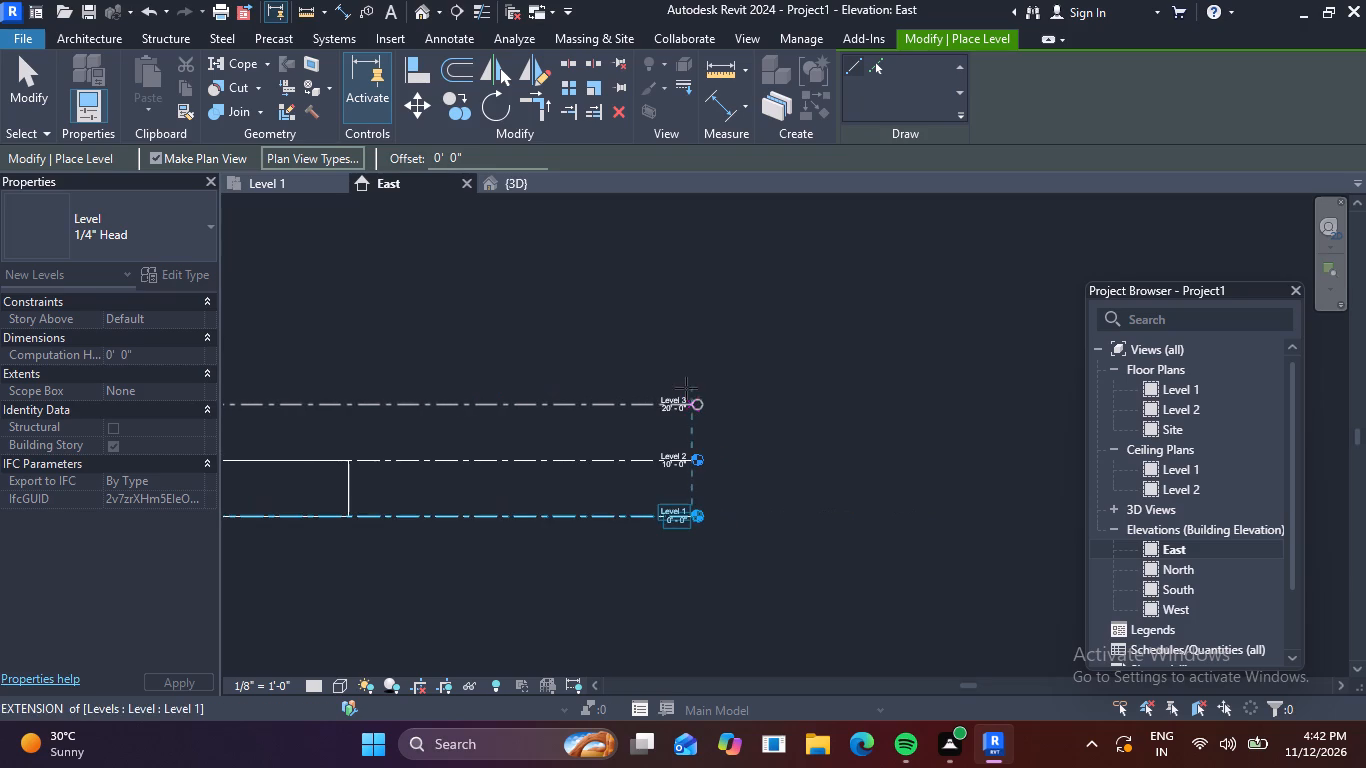
pyautogui.click(694, 400)
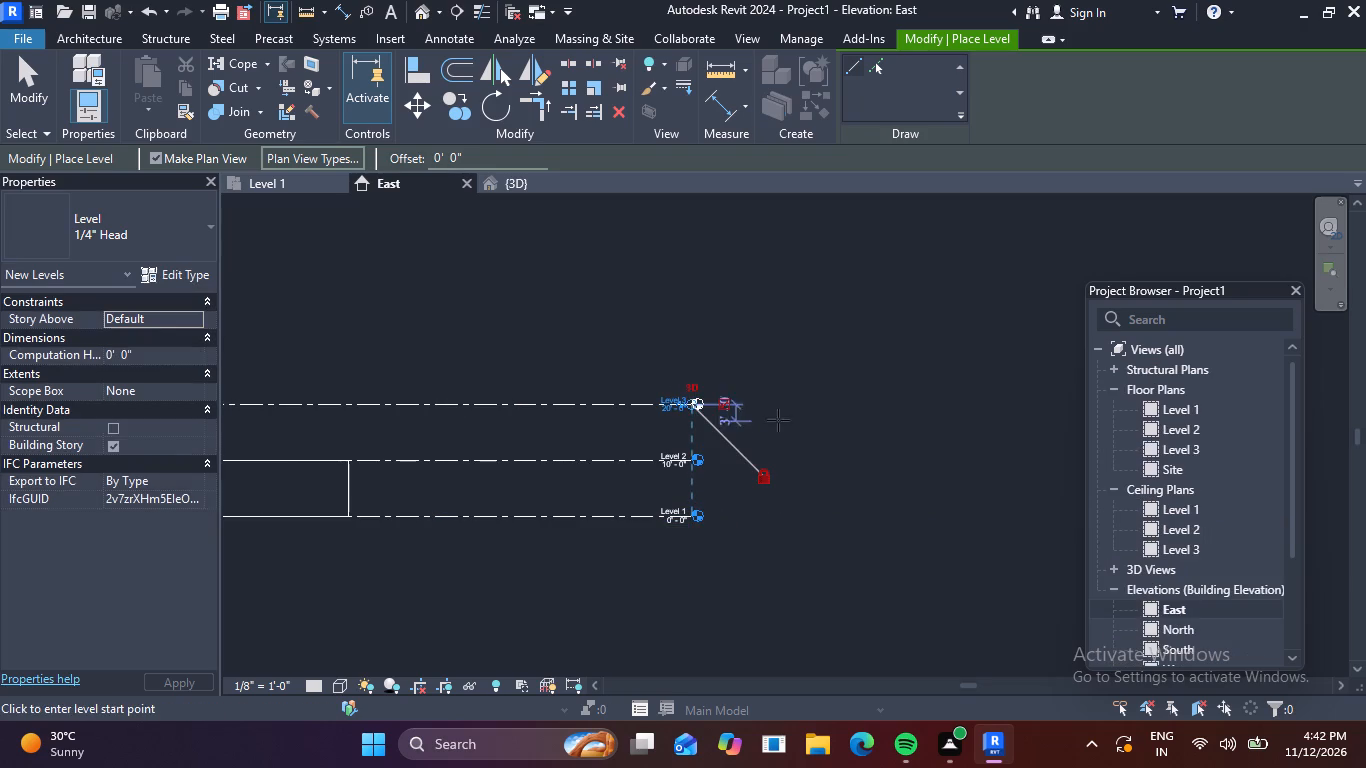
pyautogui.press('Escape')
pyautogui.scroll(-3, 517, 506)
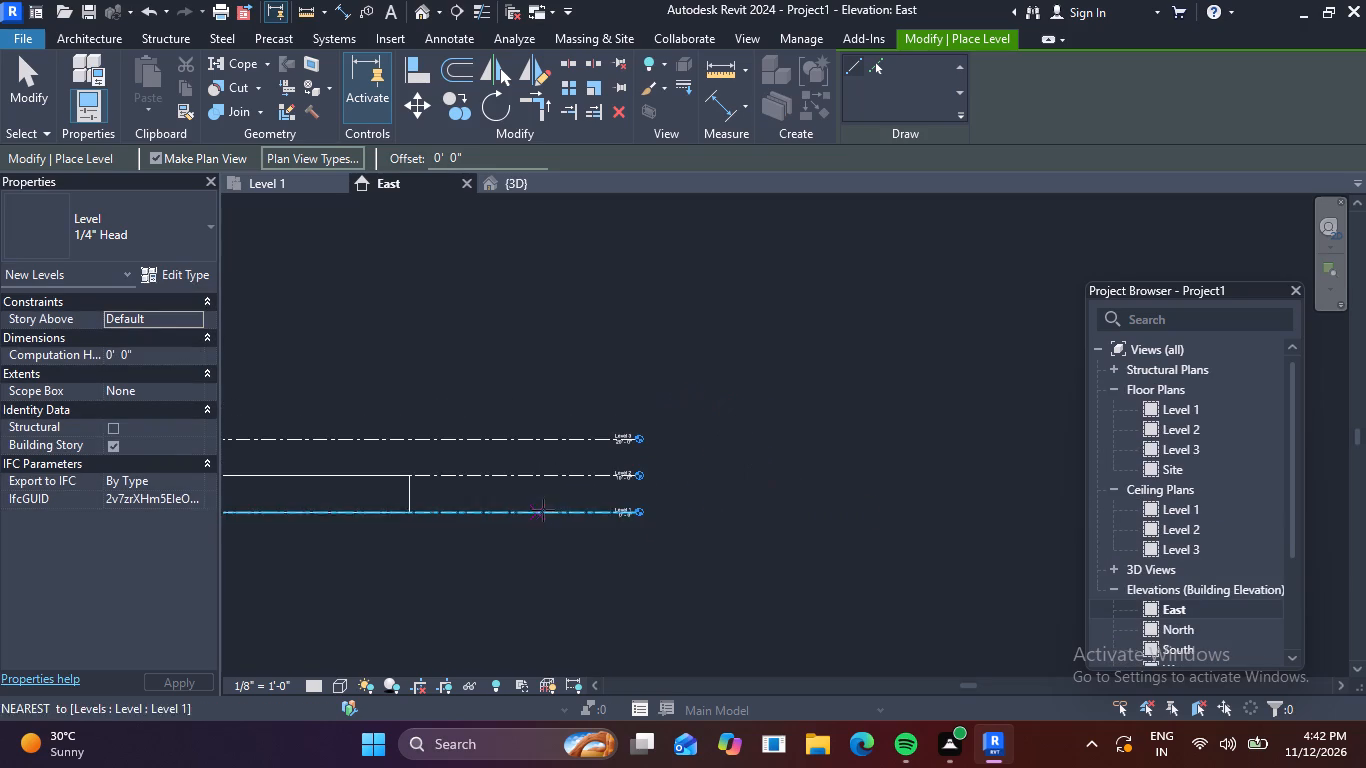
pyautogui.moveTo(661, 576); pyautogui.dragTo(787, 553, button='middle')
pyautogui.press('Escape')
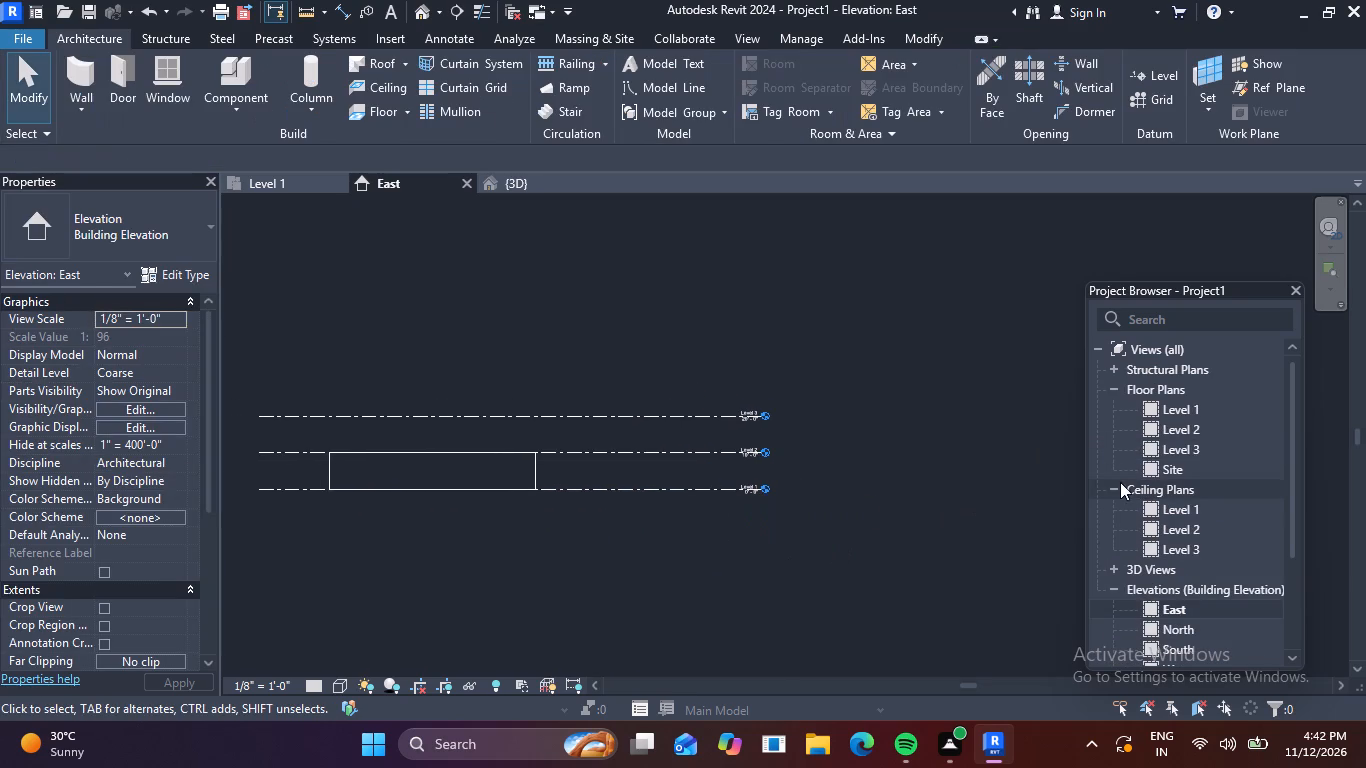
pyautogui.scroll(3, 634, 464)
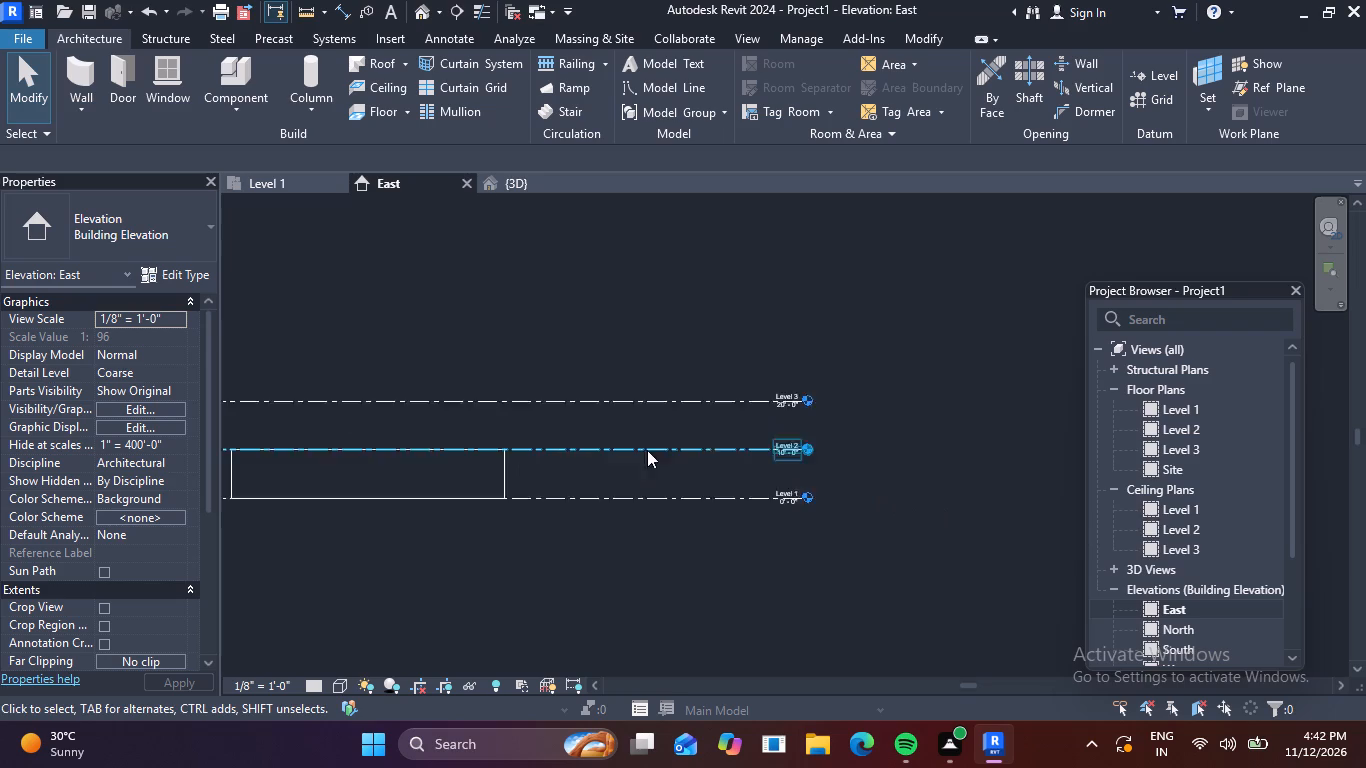
pyautogui.scroll(2, 647, 450)
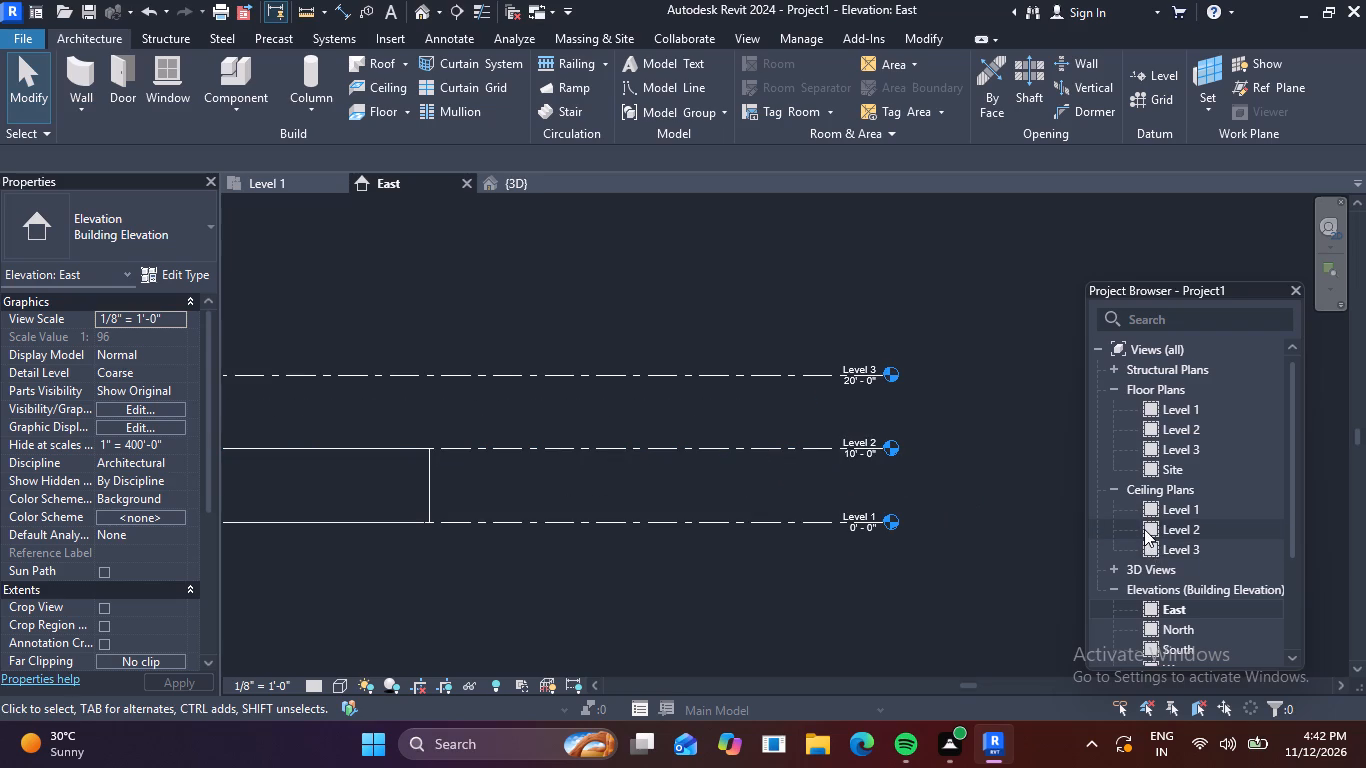
# In the Level 2 floor plan, start a floor and duplicate the Generic - 12" type as slab 6".
pyautogui.doubleClick(1150, 434)
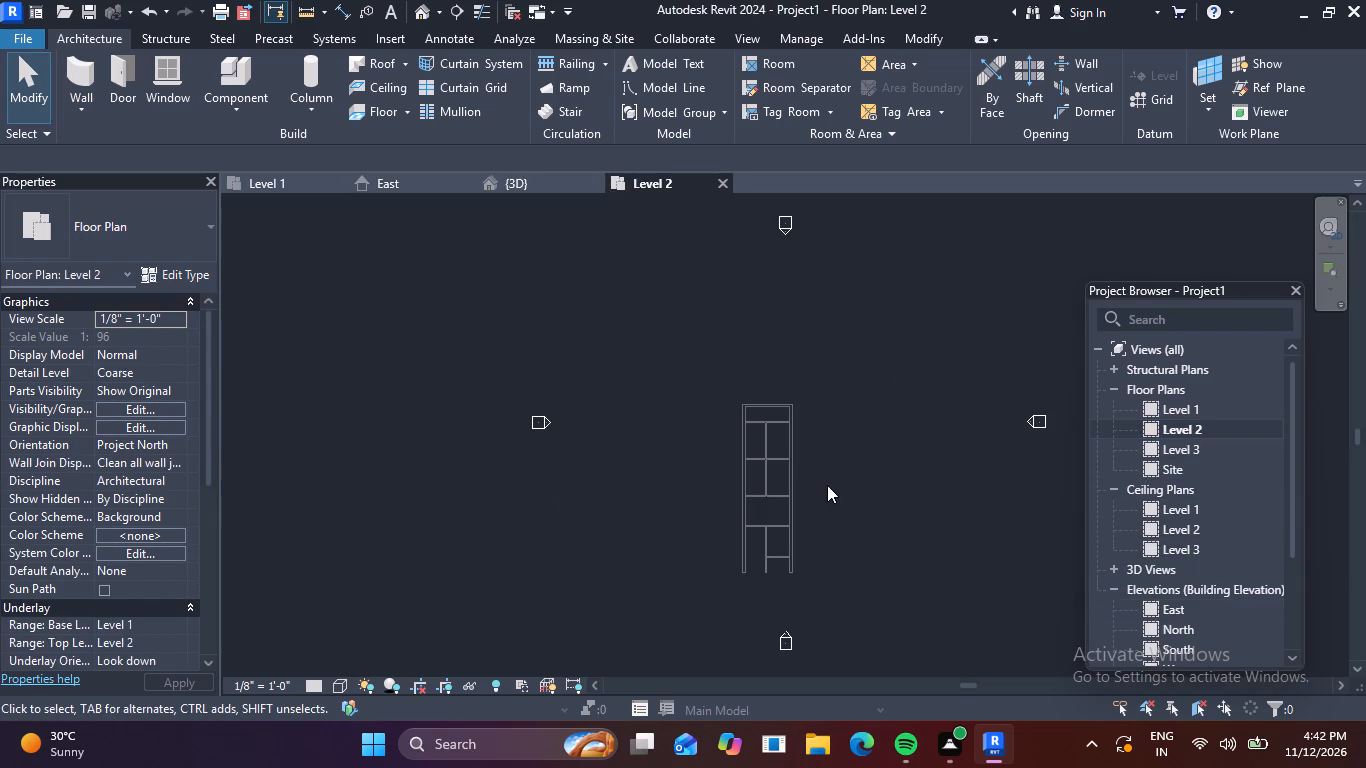
pyautogui.scroll(5, 786, 470)
pyautogui.moveTo(899, 497); pyautogui.dragTo(878, 366, button='middle')
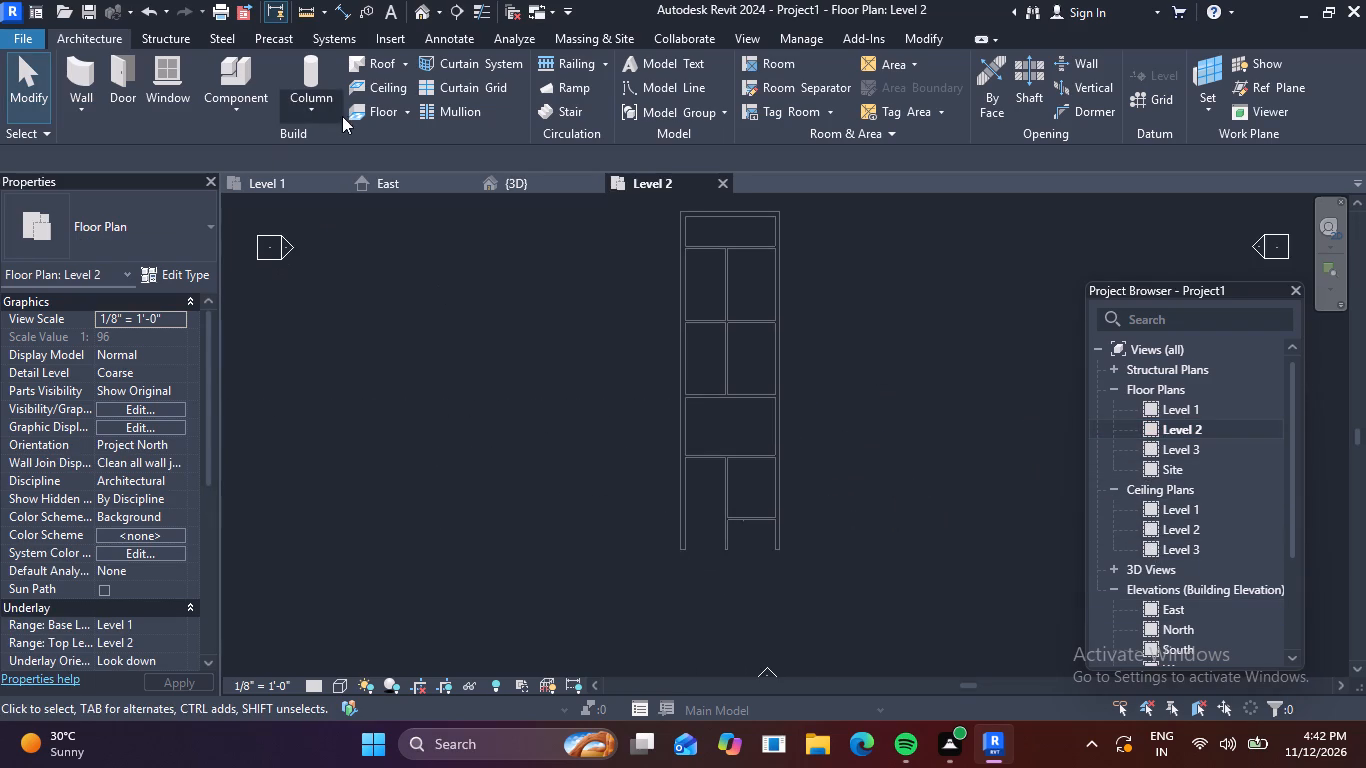
pyautogui.click(377, 110)
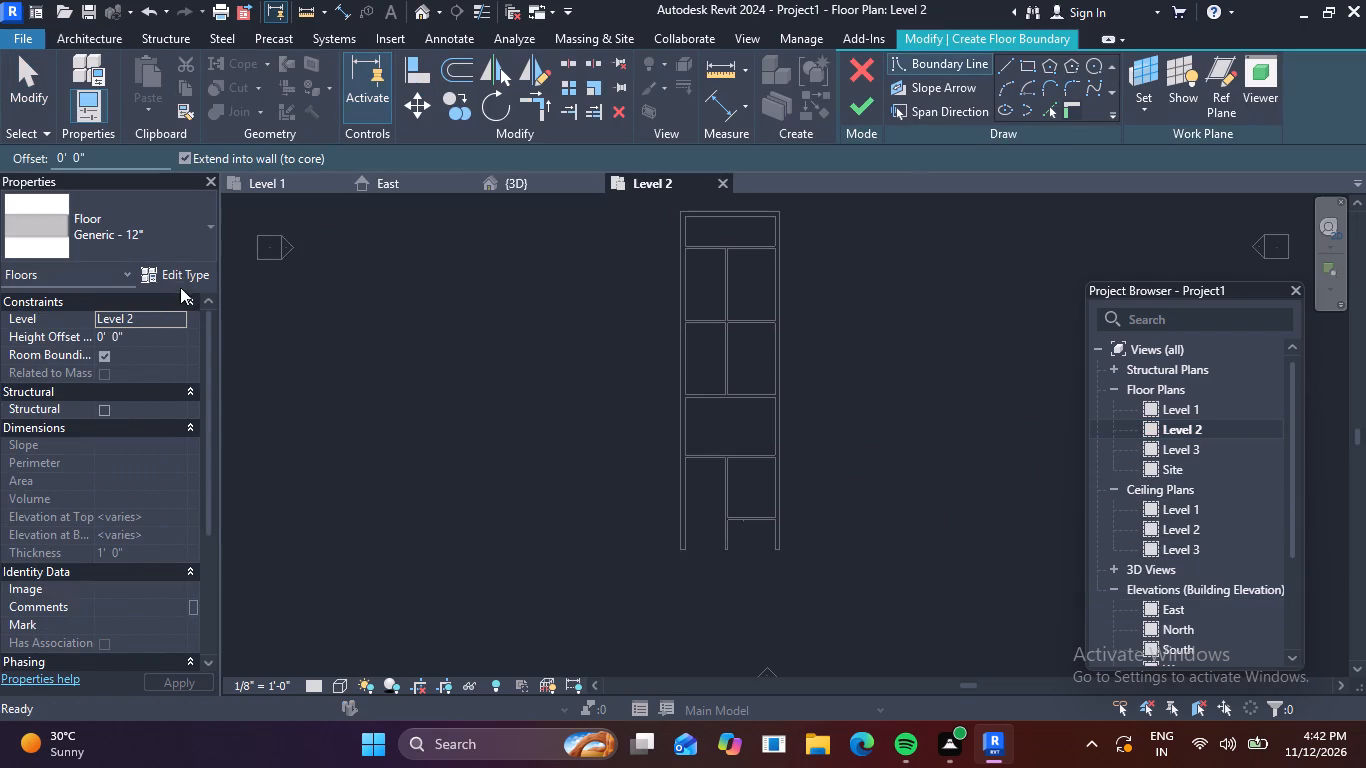
pyautogui.click(182, 275)
pyautogui.click(847, 125)
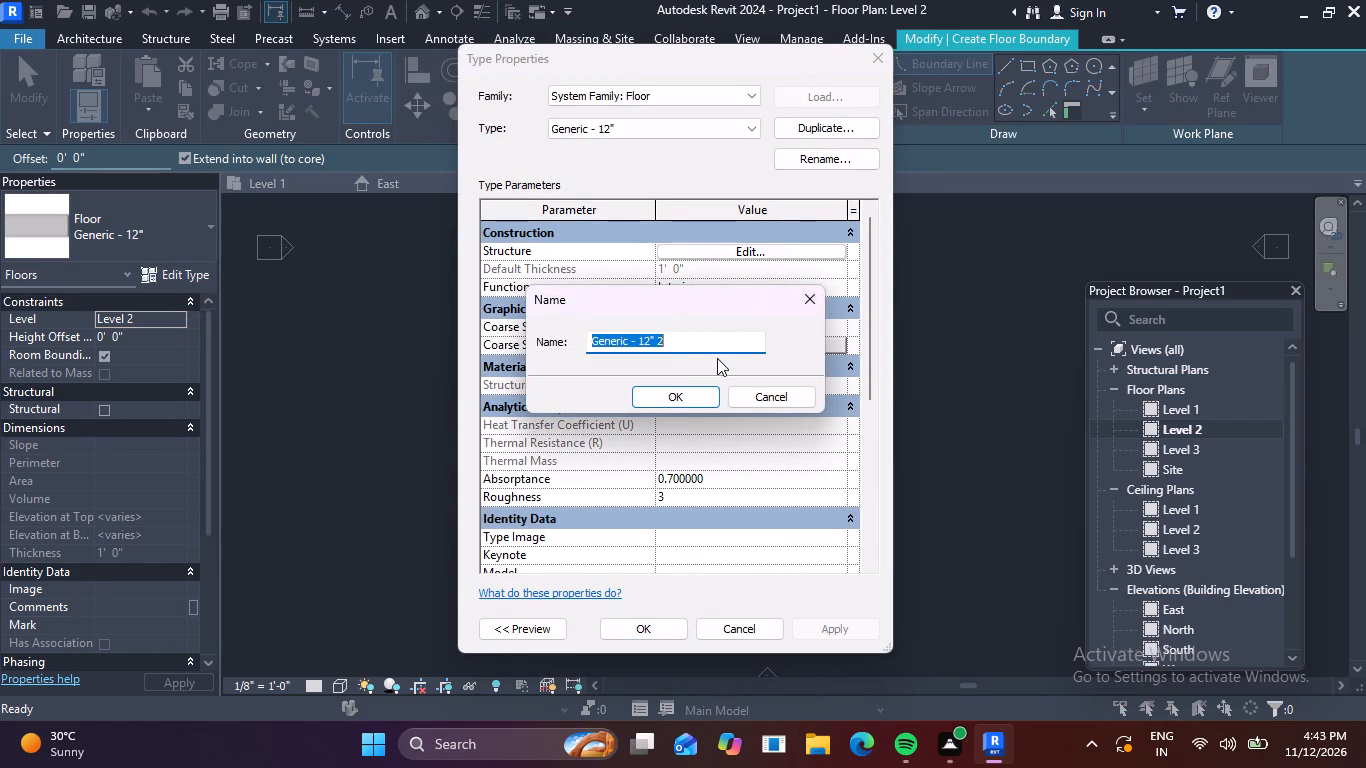
pyautogui.press('BackSpace')
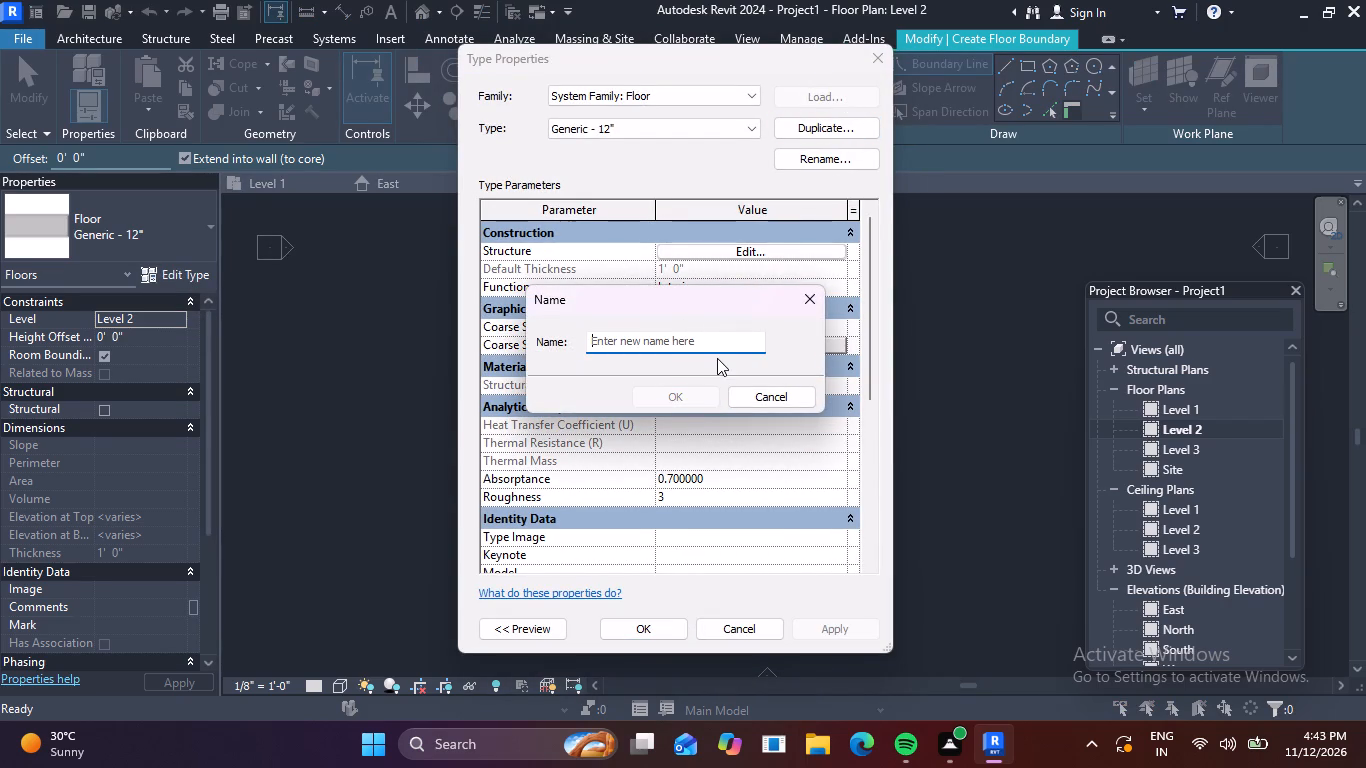
pyautogui.write('sla')
pyautogui.press('b')
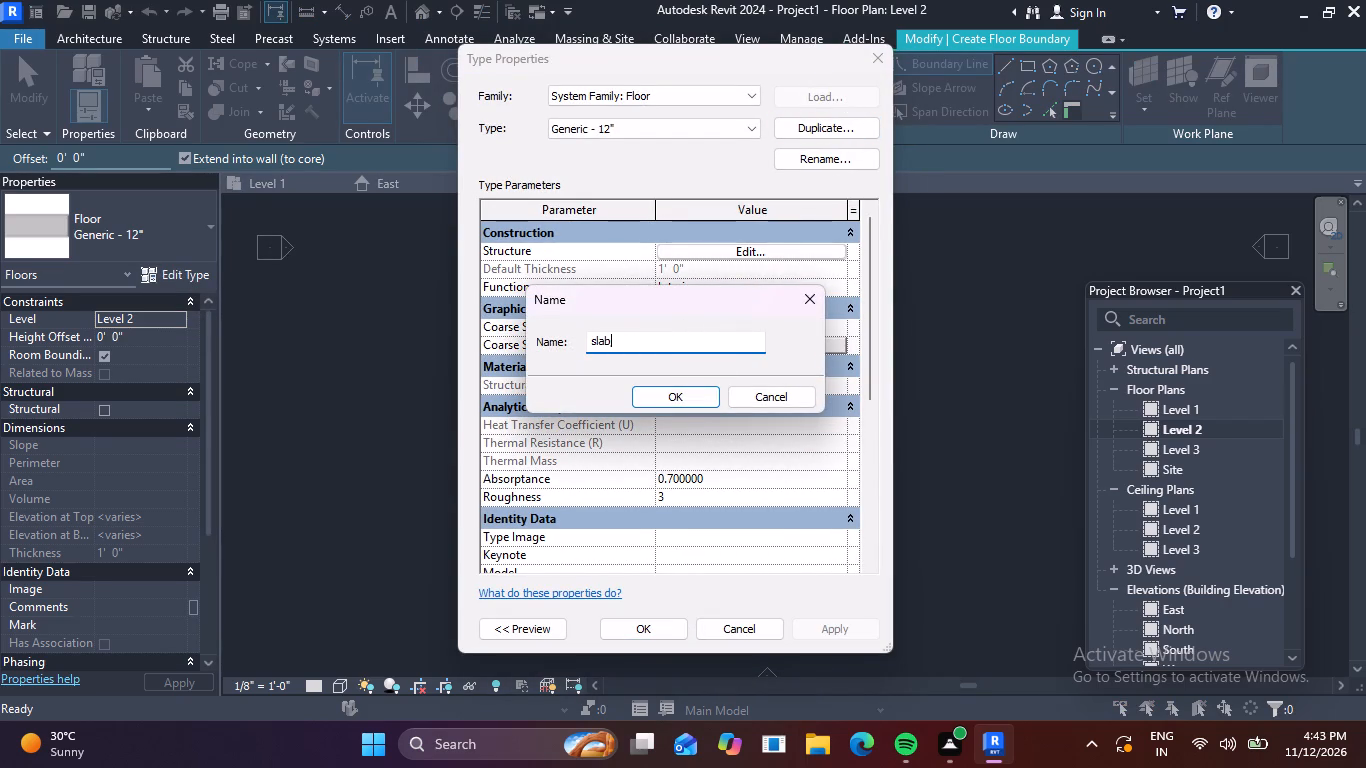
pyautogui.press('space')
pyautogui.write('6"')
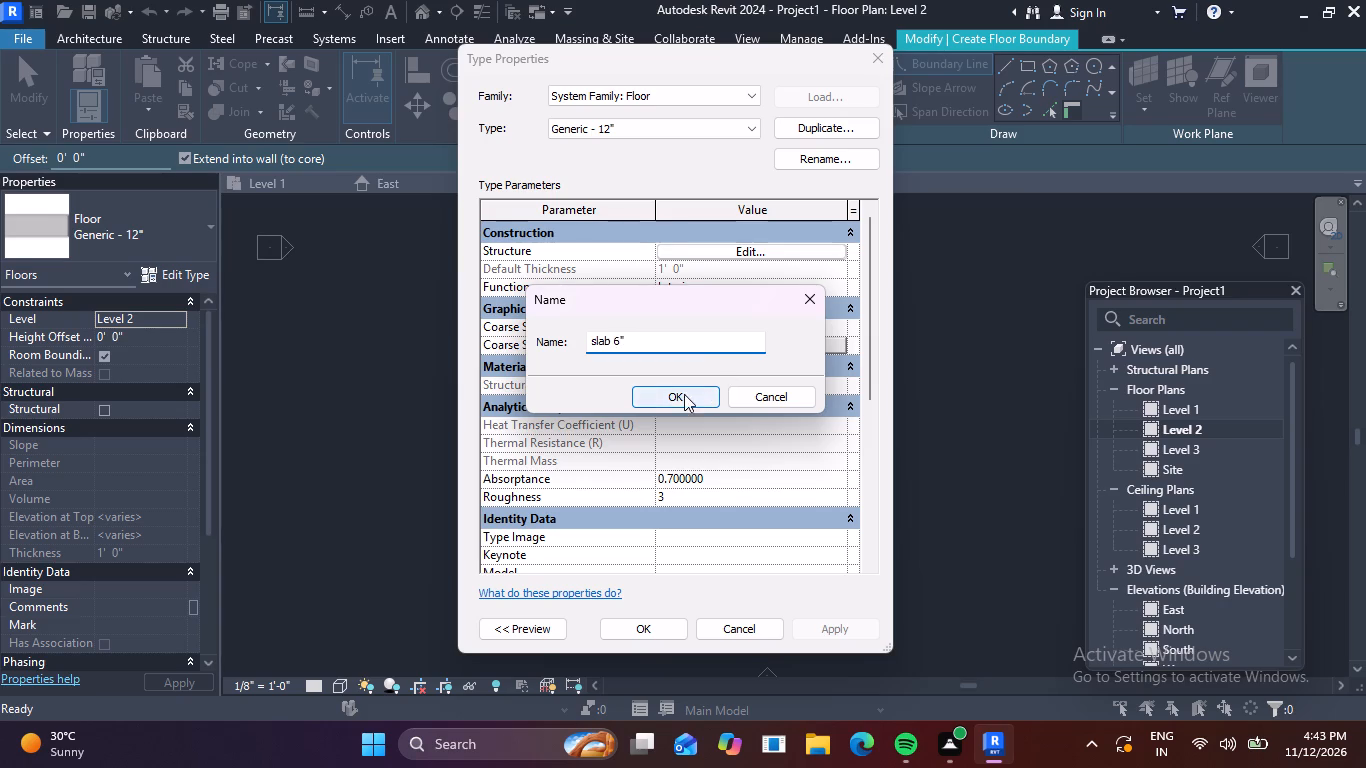
pyautogui.click(682, 395)
pyautogui.click(666, 631)
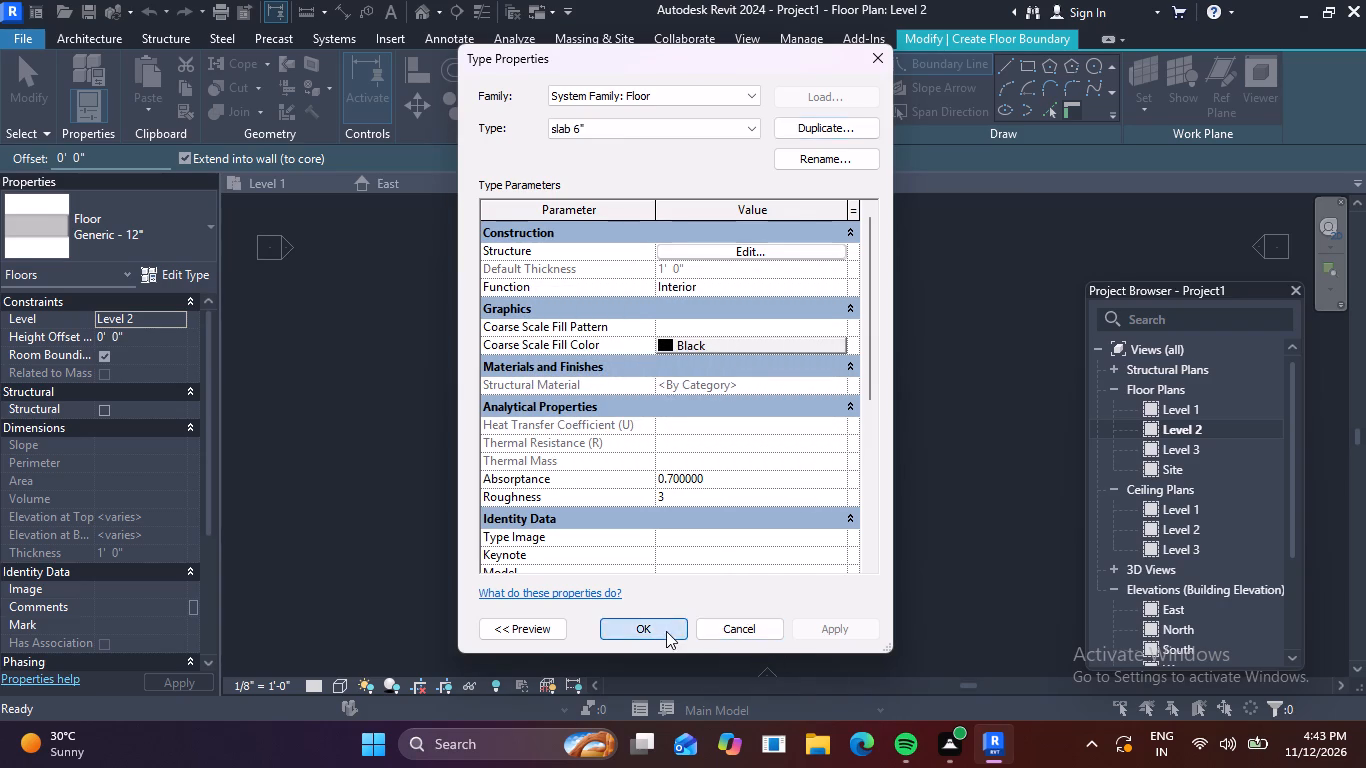
# Sketch the slab 6" boundary as a closed rectangle along the exterior walls' outer faces, 16' - 6" wide and 56' - 3" long.
pyautogui.scroll(3, 709, 198)
pyautogui.moveTo(692, 249); pyautogui.dragTo(688, 363, button='middle')
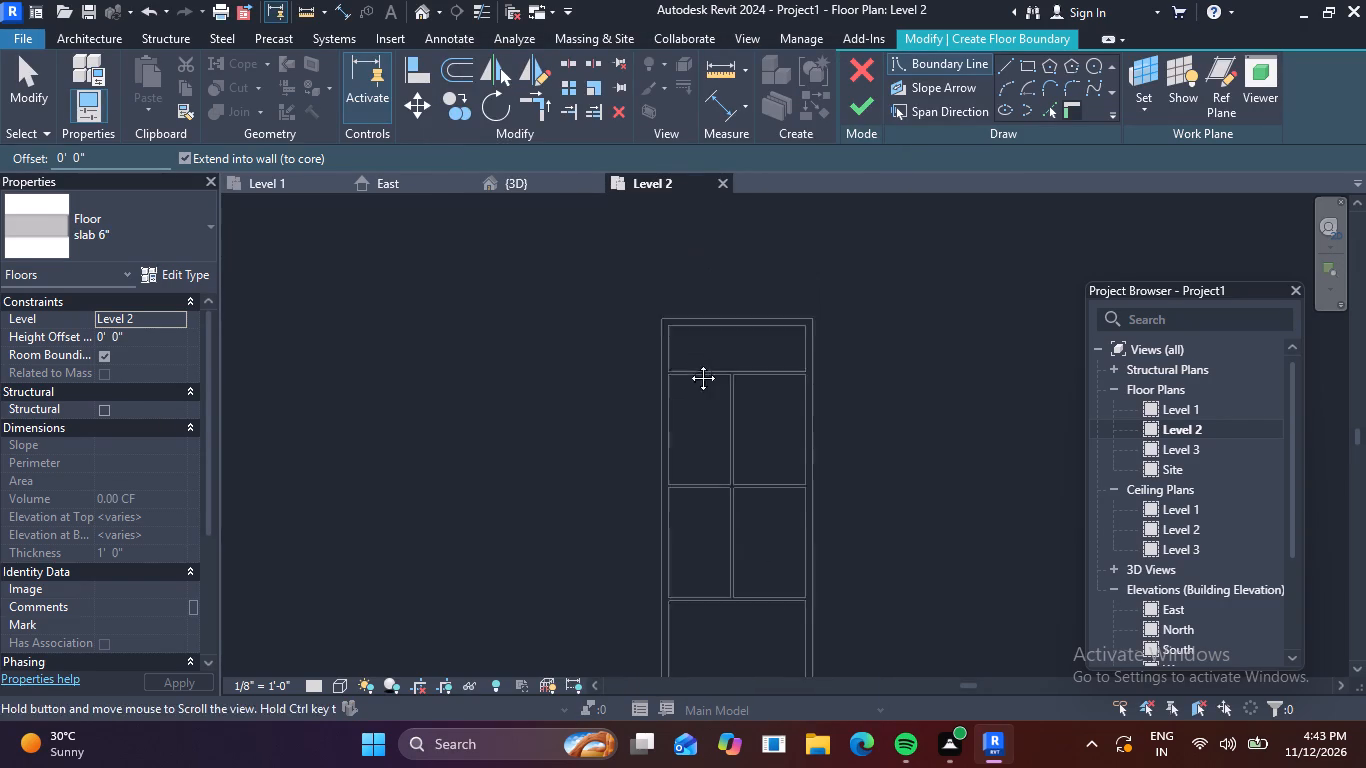
pyautogui.moveTo(688, 363); pyautogui.dragTo(691, 375, button='middle')
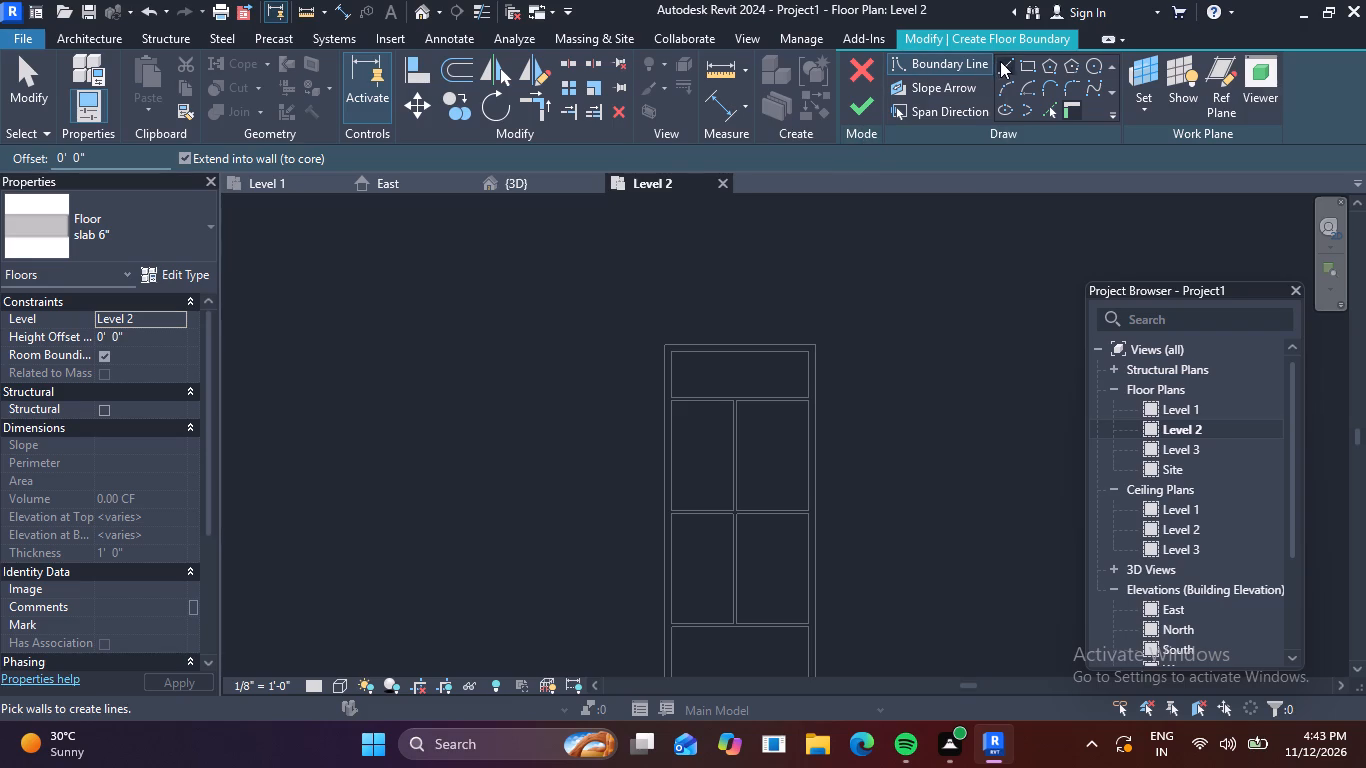
pyautogui.click(1011, 65)
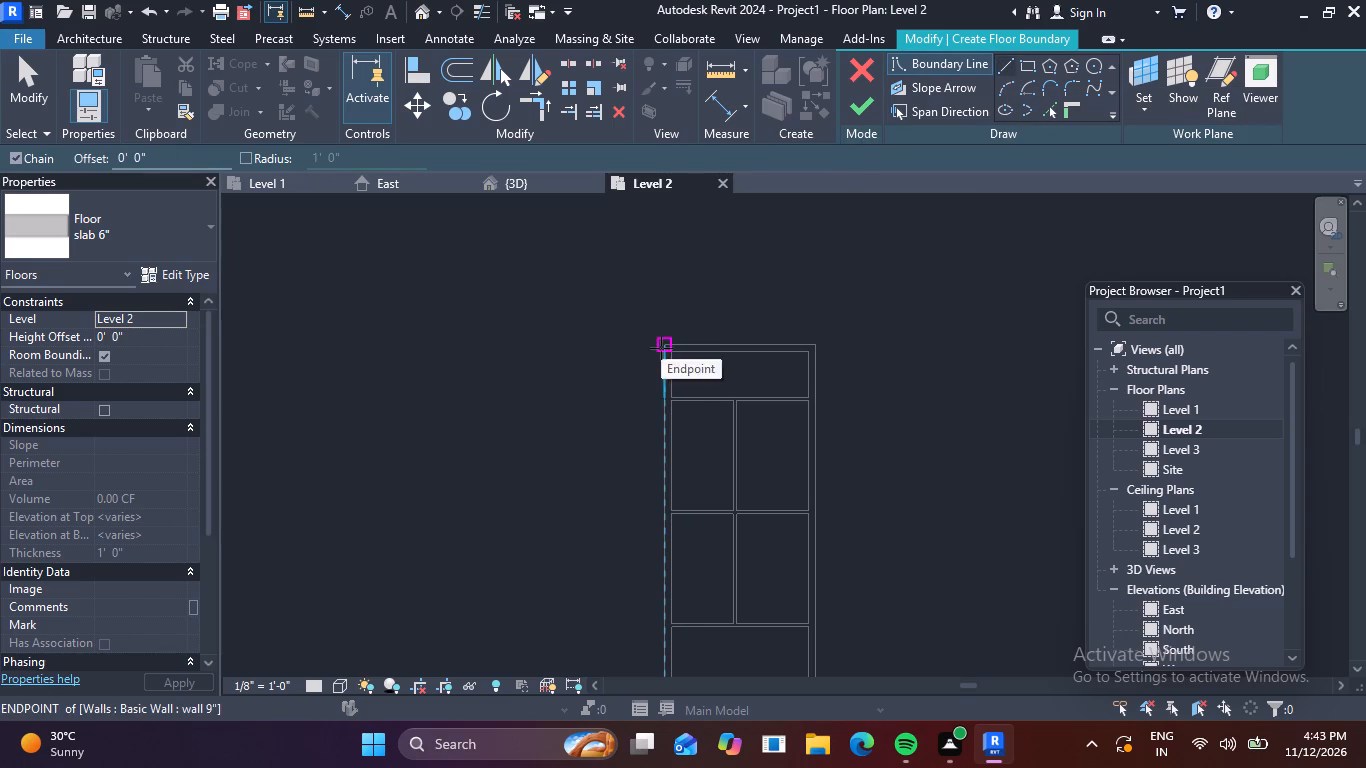
pyautogui.click(661, 348)
pyautogui.click(815, 346)
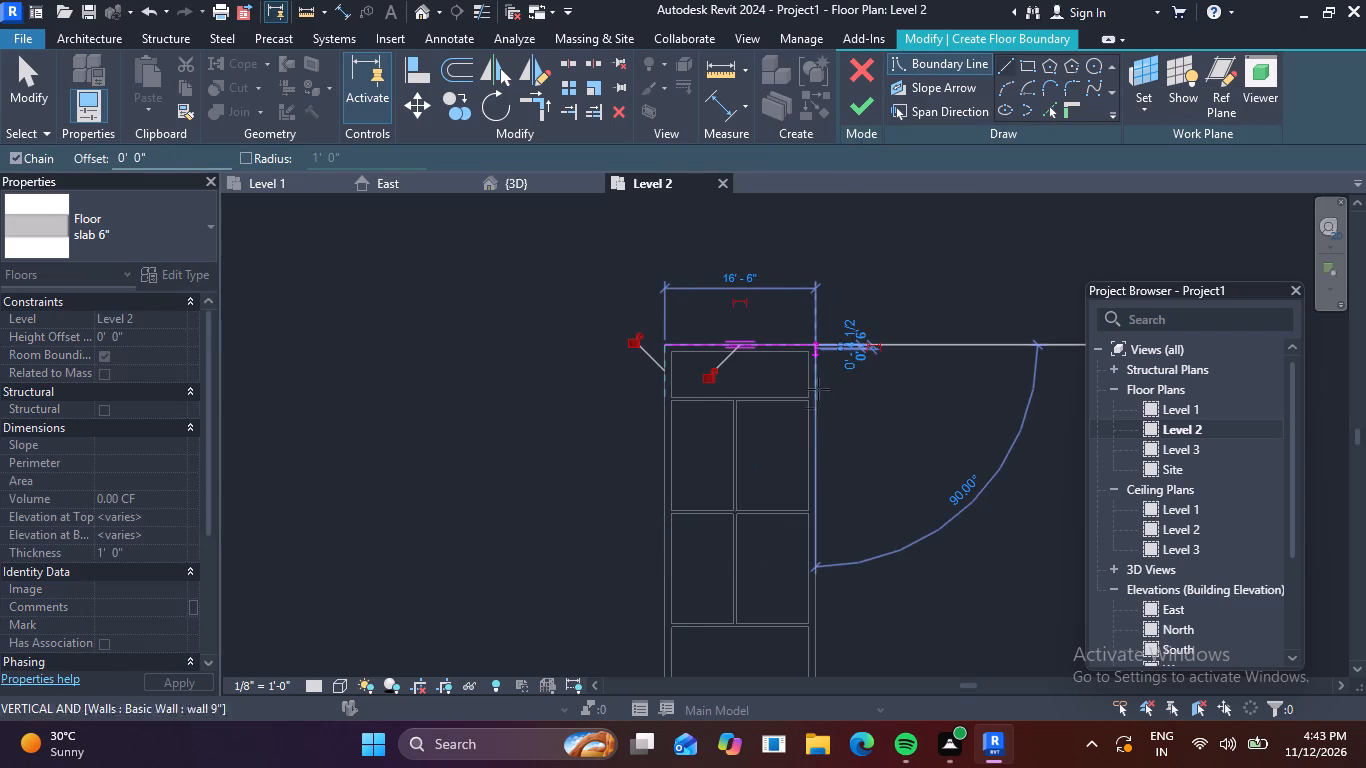
pyautogui.moveTo(831, 514); pyautogui.dragTo(845, 244, button='middle')
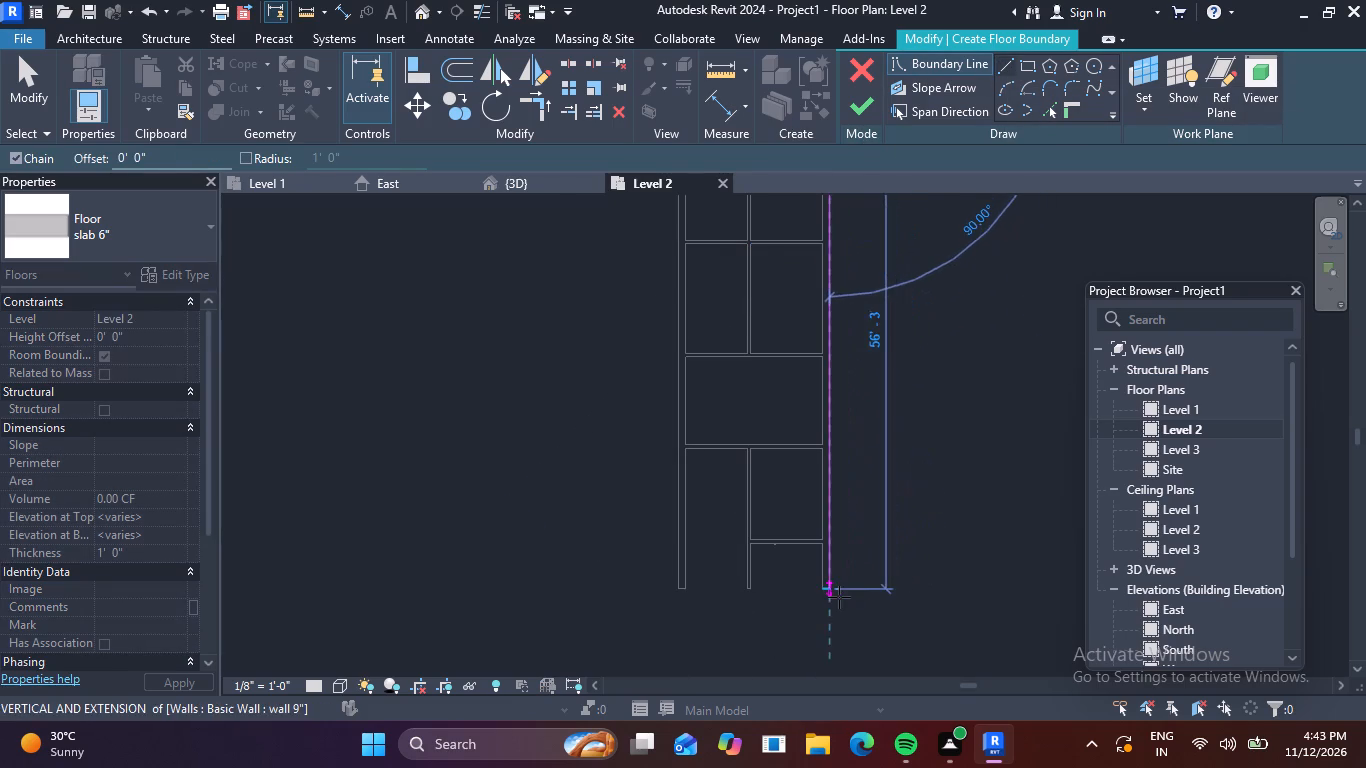
pyautogui.scroll(4, 839, 597)
pyautogui.click(830, 584)
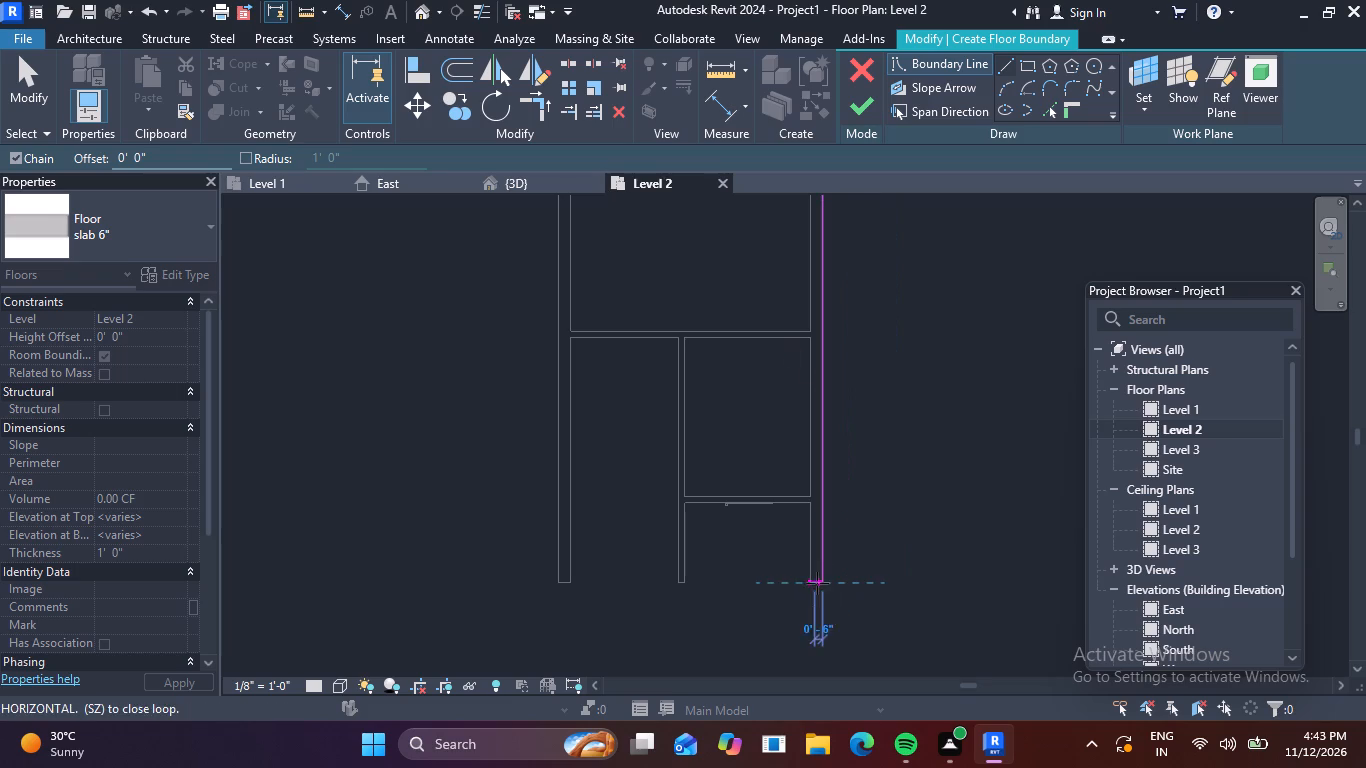
pyautogui.click(556, 576)
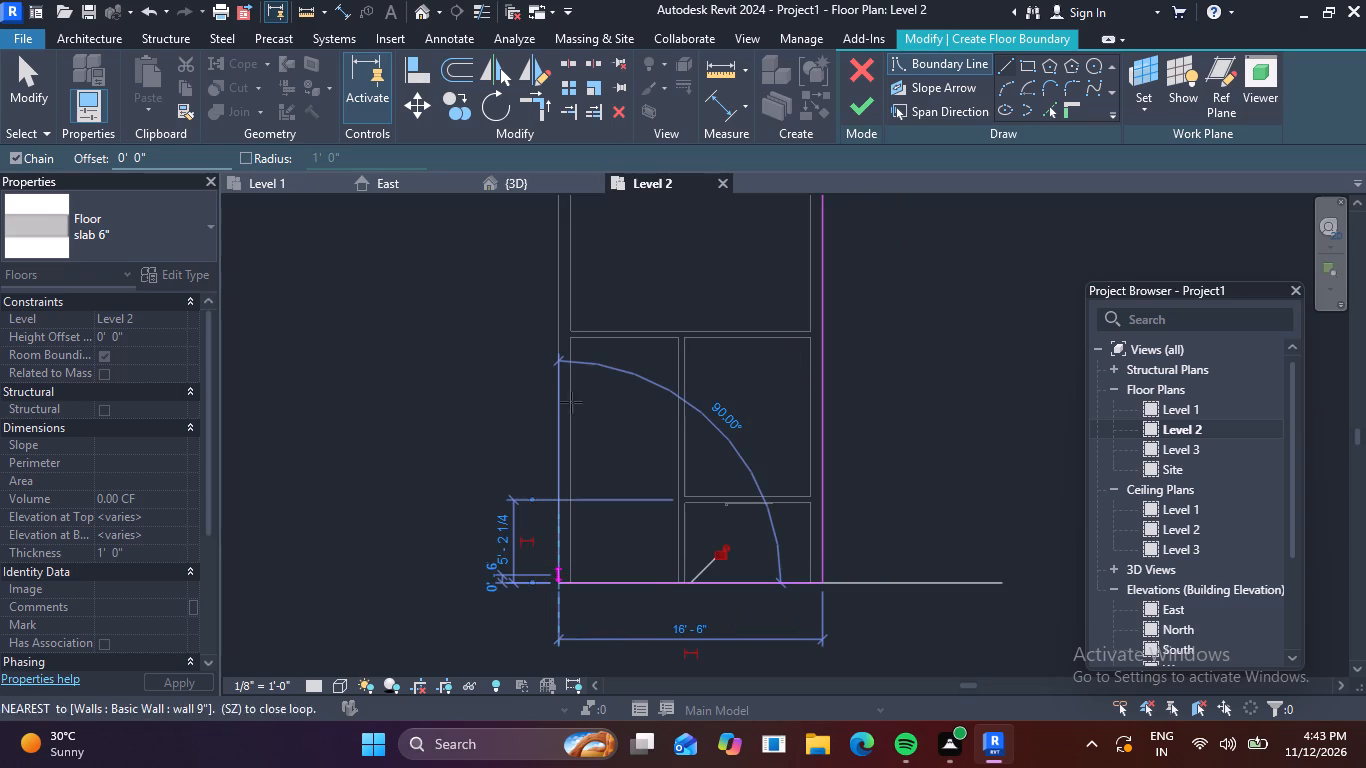
pyautogui.moveTo(551, 385); pyautogui.dragTo(527, 725, button='middle')
pyautogui.moveTo(507, 413); pyautogui.dragTo(482, 767, button='middle')
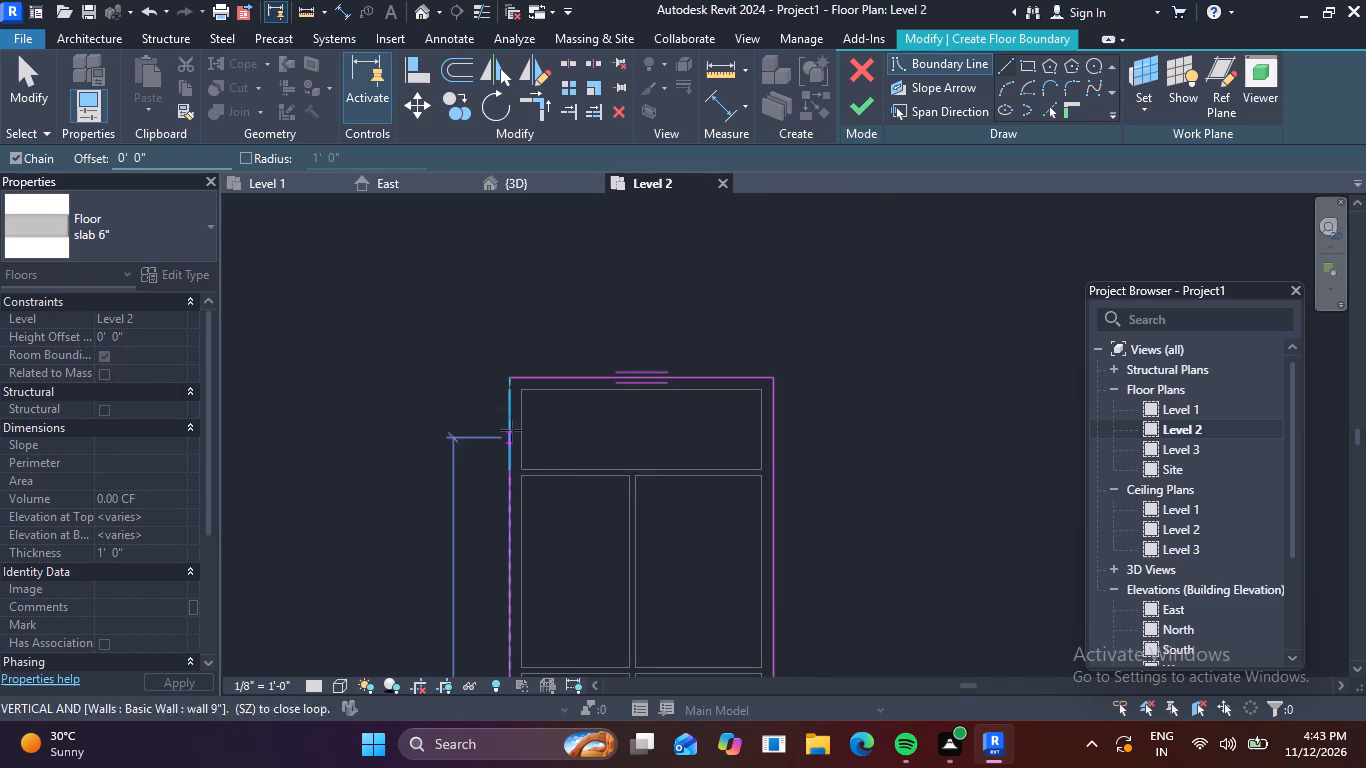
pyautogui.click(512, 382)
pyautogui.press('Escape')
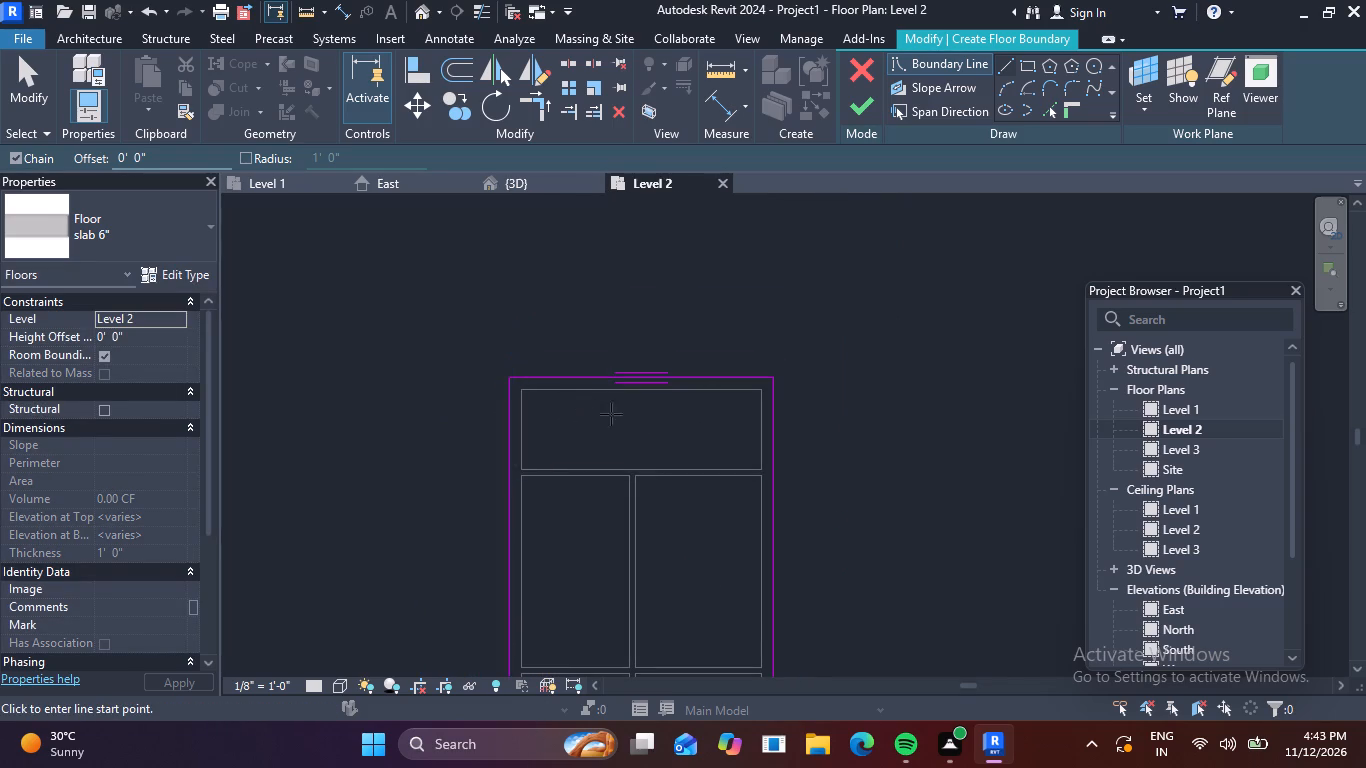
pyautogui.scroll(-5, 633, 424)
pyautogui.moveTo(699, 496); pyautogui.dragTo(668, 360, button='middle')
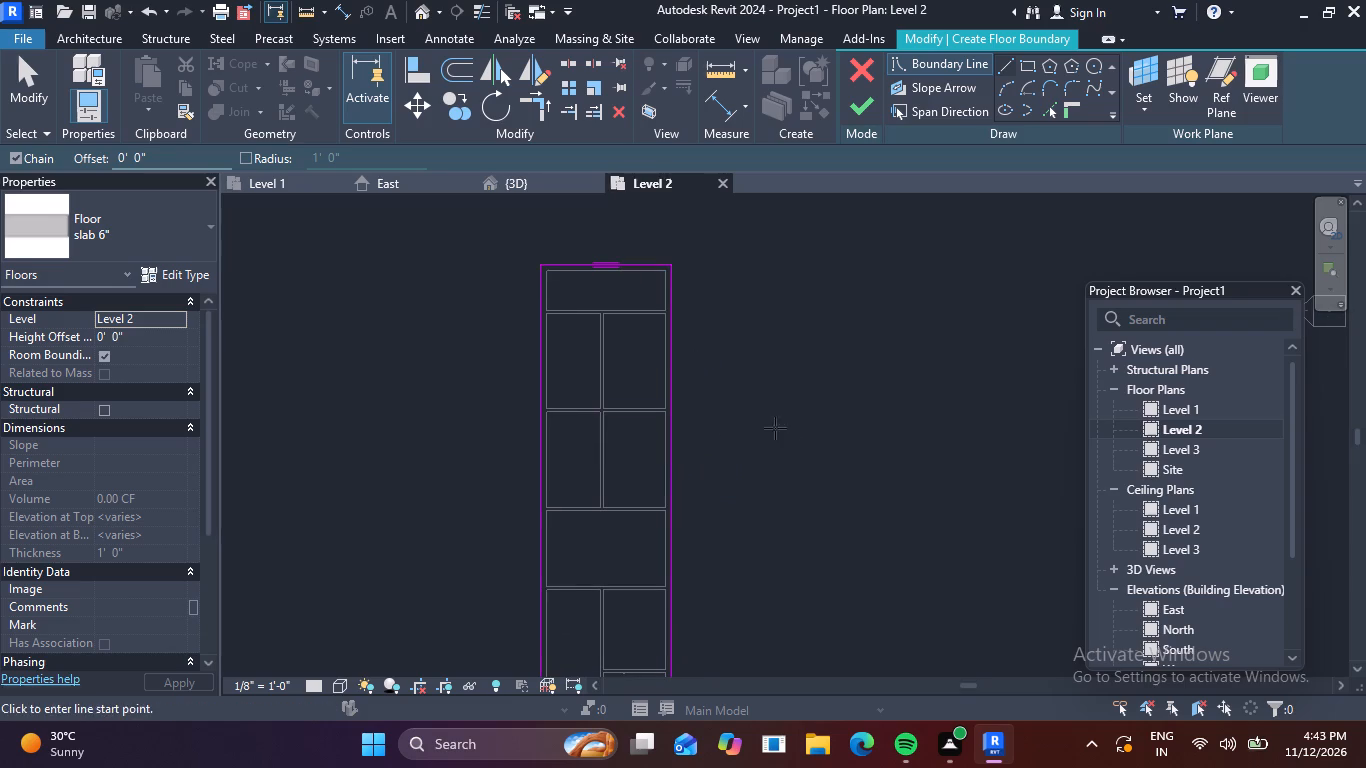
pyautogui.press('Escape')
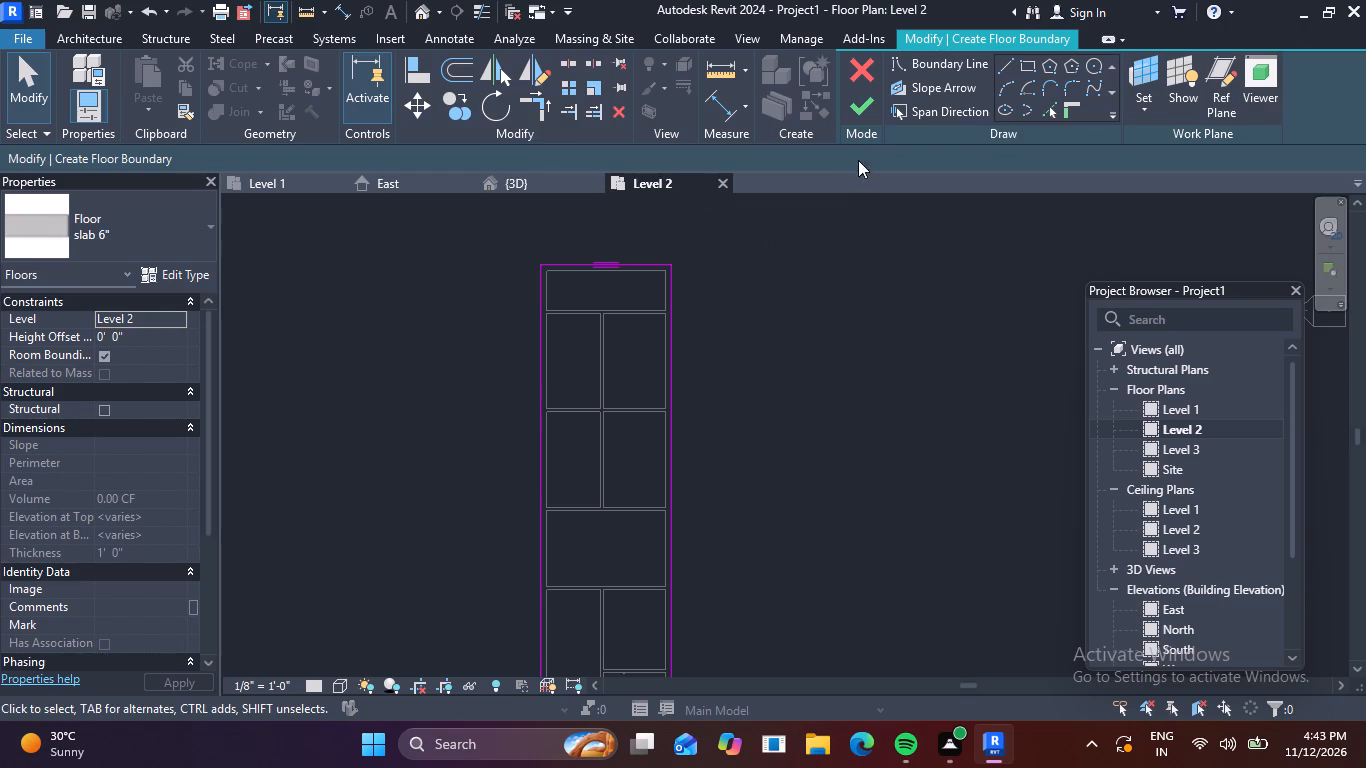
# Finish the floor boundary and attach the walls that reach Level 2 to the slab's bottom.
pyautogui.click(866, 89)
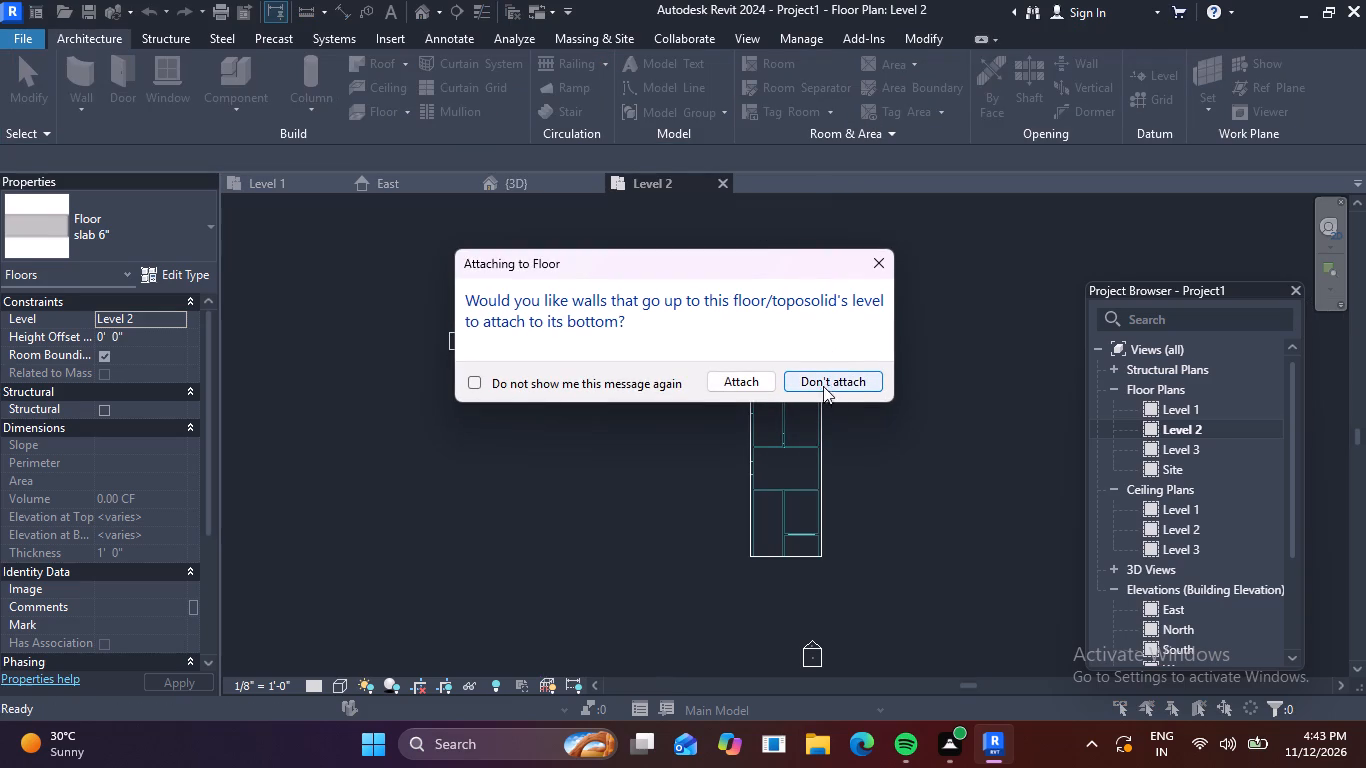
pyautogui.click(735, 384)
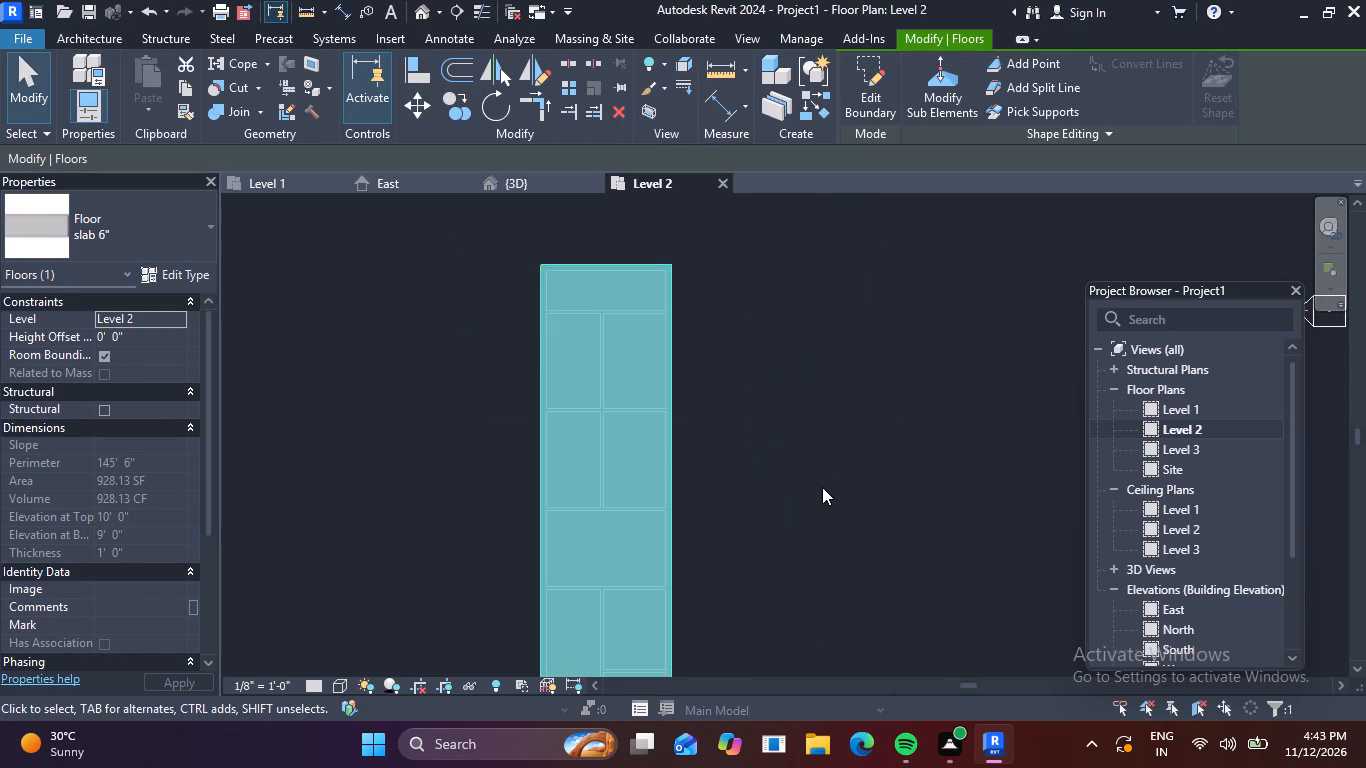
# In the 3D view, examine the slab over the house, the side windows and the front entrance from several angles.
pyautogui.click(424, 6)
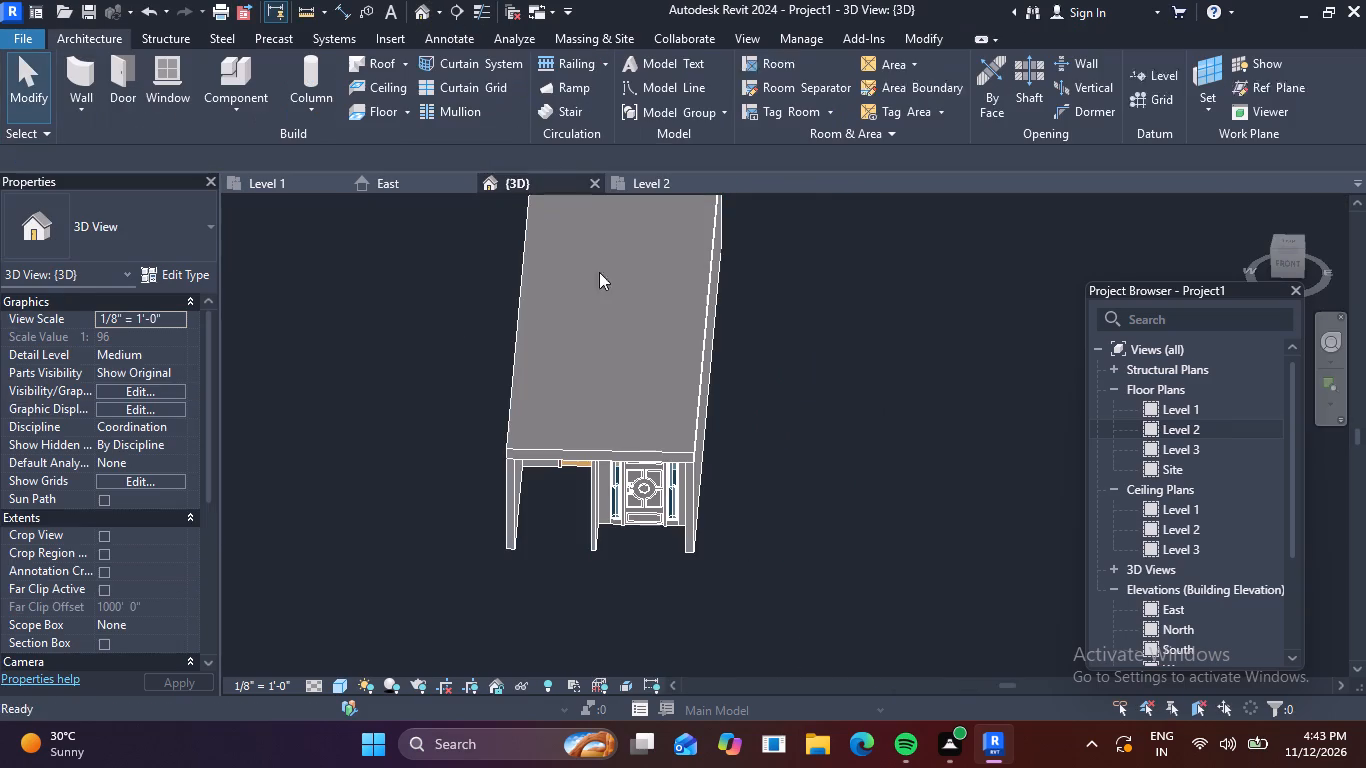
pyautogui.scroll(-2, 788, 444)
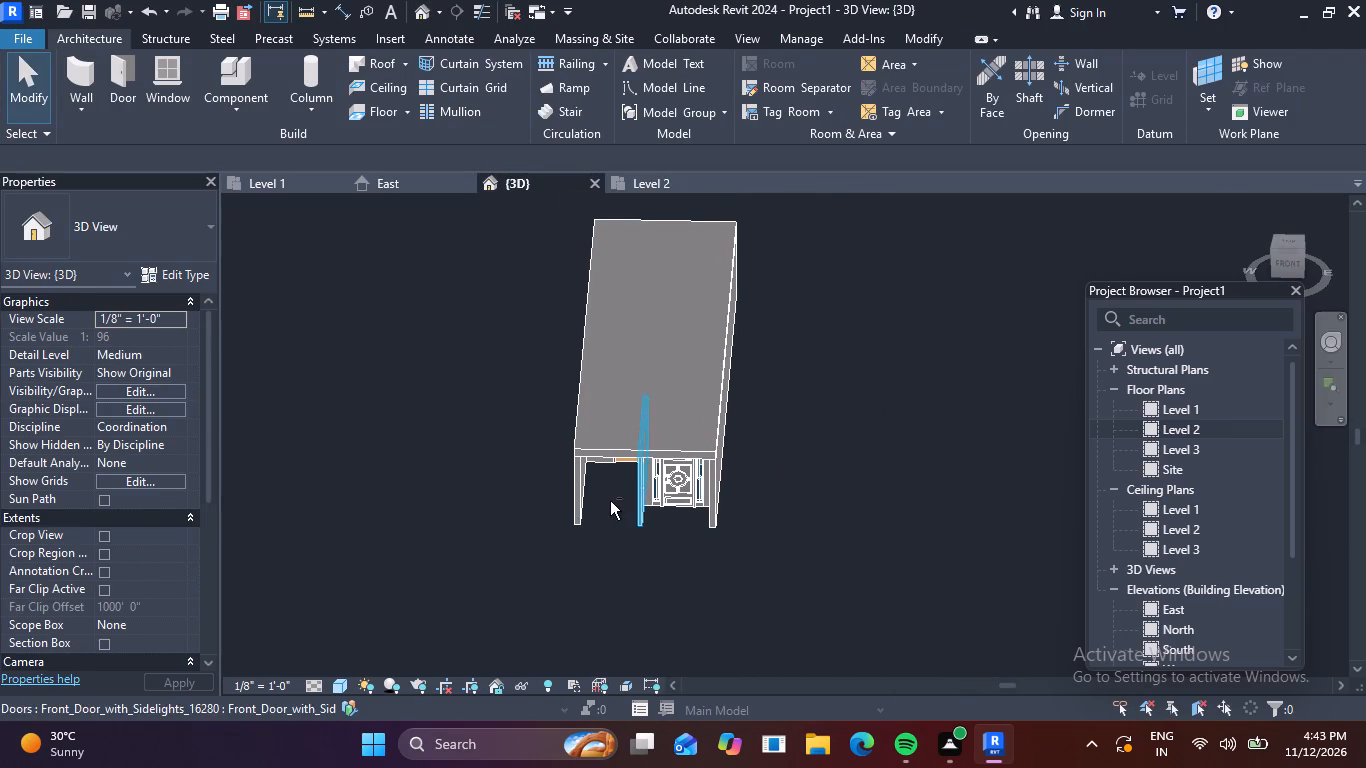
pyautogui.keyDown('shift'); pyautogui.moveTo(613, 504); pyautogui.dragTo(810, 464, button='middle'); pyautogui.keyUp('shift')
pyautogui.moveTo(707, 415); pyautogui.dragTo(411, 472, button='middle')
pyautogui.keyDown('shift'); pyautogui.moveTo(512, 471); pyautogui.dragTo(564, 466, button='middle'); pyautogui.keyUp('shift')
pyautogui.keyDown('shift'); pyautogui.moveTo(590, 459); pyautogui.dragTo(614, 451, button='middle'); pyautogui.keyUp('shift')
pyautogui.keyDown('shift'); pyautogui.moveTo(614, 451); pyautogui.dragTo(625, 449, button='middle'); pyautogui.keyUp('shift')
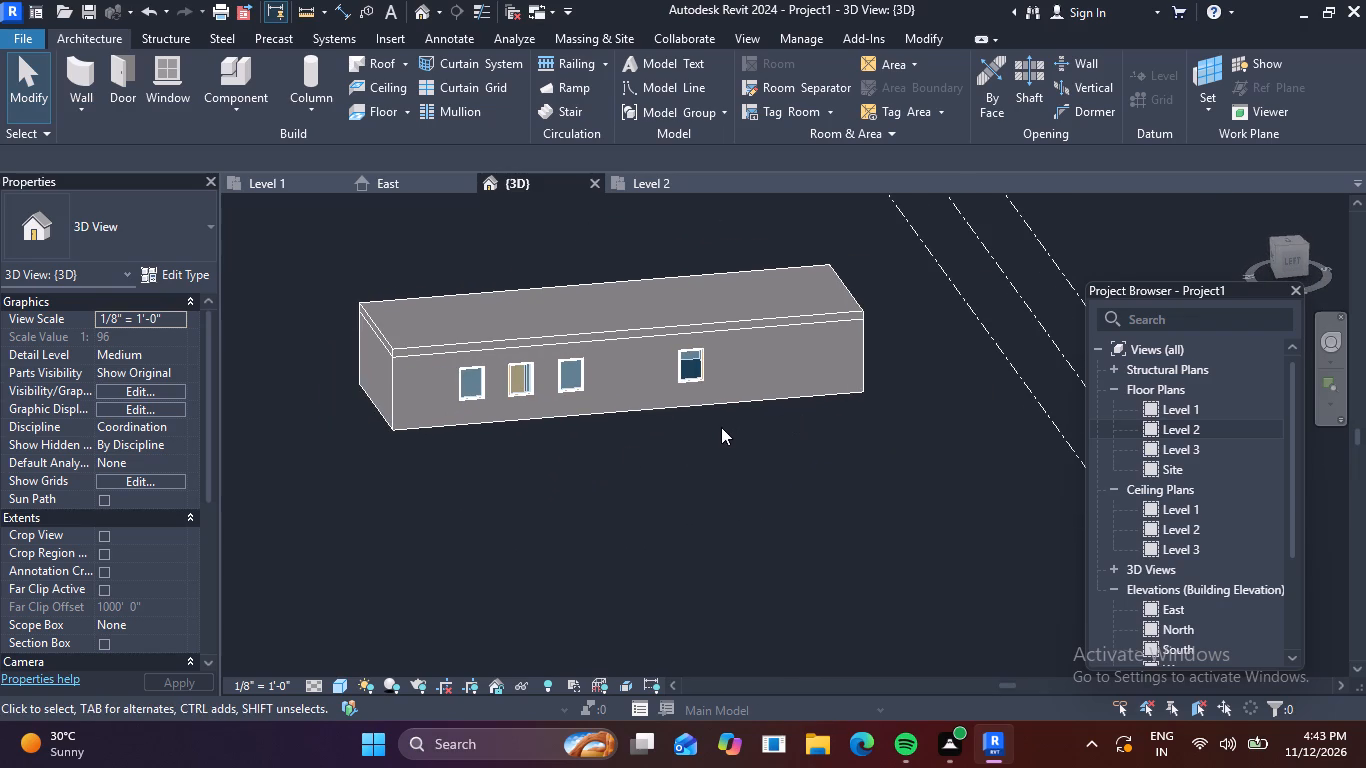
pyautogui.keyDown('shift'); pyautogui.moveTo(721, 427); pyautogui.dragTo(674, 499, button='middle'); pyautogui.keyUp('shift')
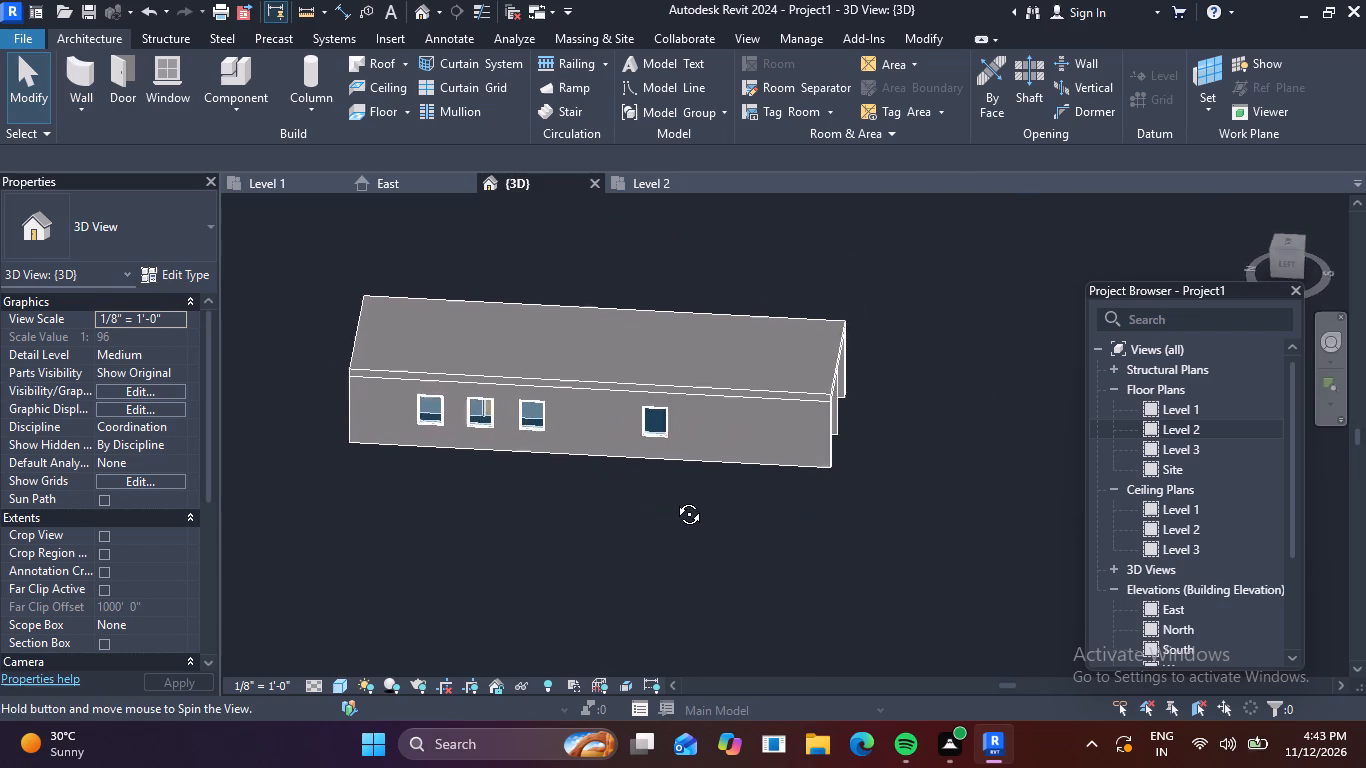
pyautogui.keyDown('shift'); pyautogui.moveTo(674, 499); pyautogui.dragTo(677, 498, button='middle'); pyautogui.keyUp('shift')
pyautogui.keyDown('shift'); pyautogui.moveTo(771, 468); pyautogui.dragTo(744, 486, button='middle'); pyautogui.keyUp('shift')
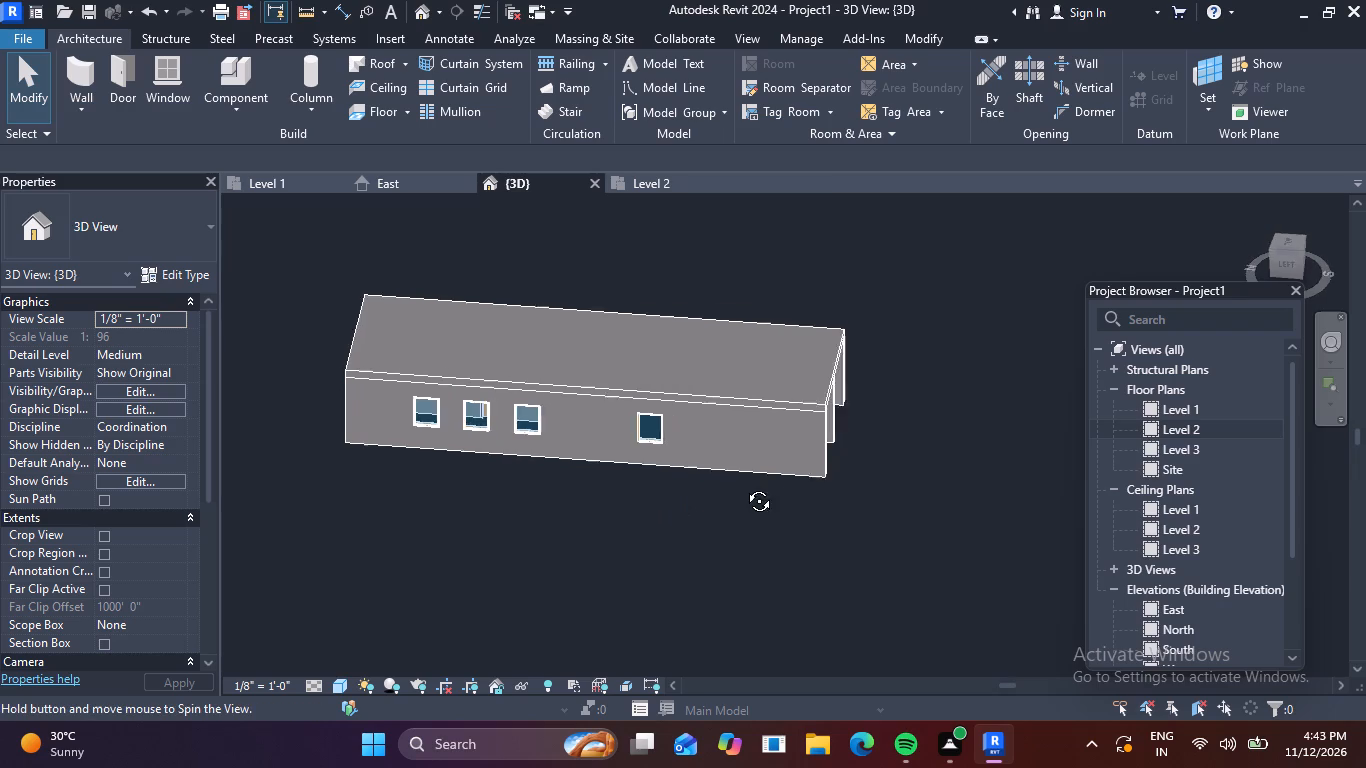
pyautogui.keyDown('shift'); pyautogui.moveTo(744, 486); pyautogui.dragTo(697, 516, button='middle'); pyautogui.keyUp('shift')
pyautogui.keyDown('shift'); pyautogui.moveTo(525, 464); pyautogui.dragTo(537, 337, button='middle'); pyautogui.keyUp('shift')
pyautogui.scroll(10, 600, 423)
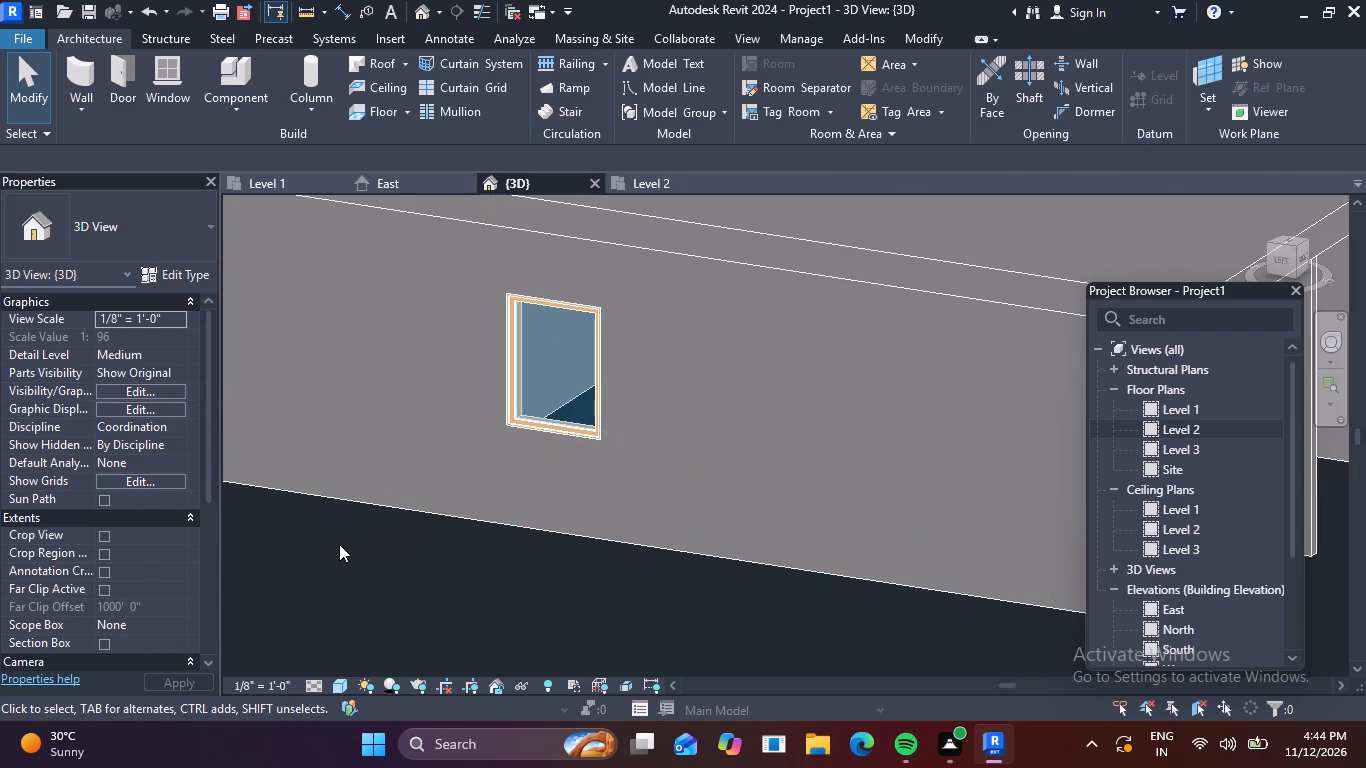
pyautogui.keyDown('shift'); pyautogui.moveTo(338, 546); pyautogui.dragTo(422, 564, button='middle'); pyautogui.keyUp('shift')
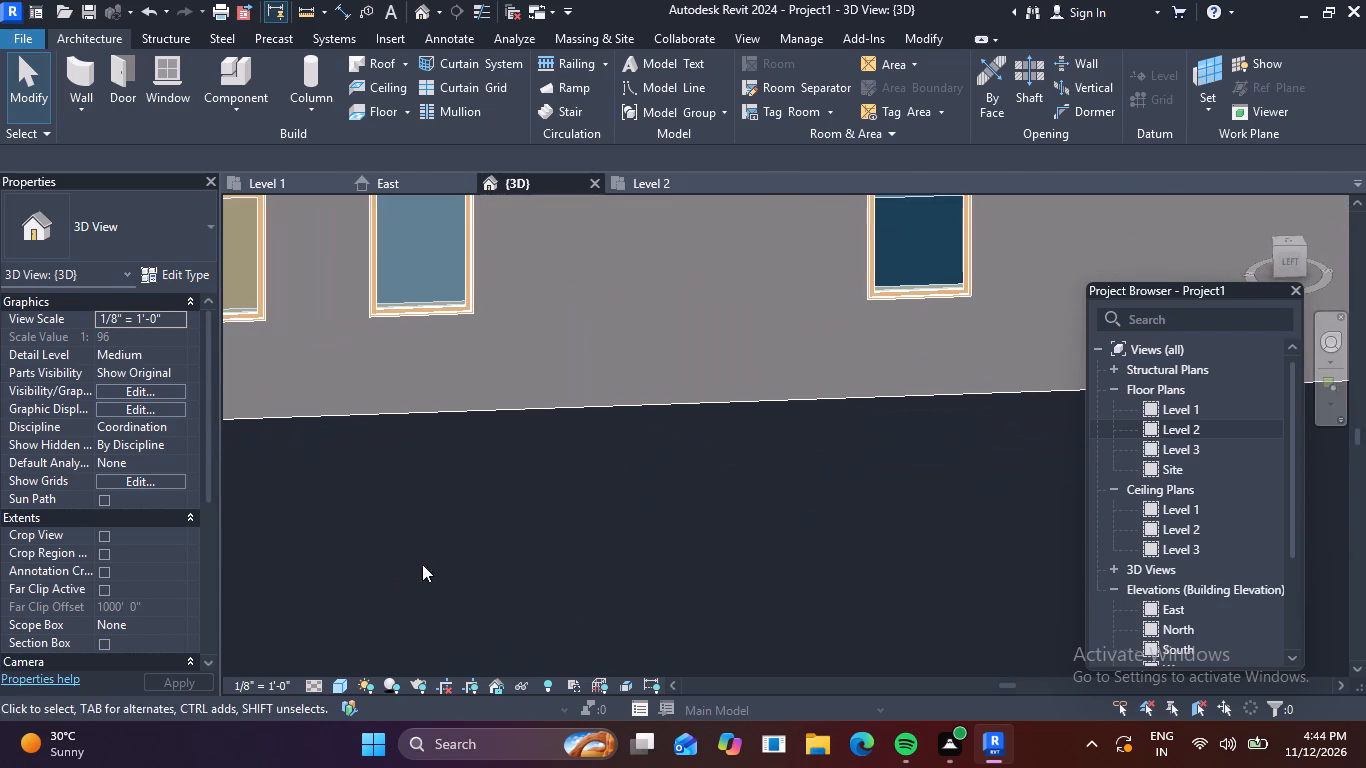
pyautogui.scroll(-2, 366, 562)
pyautogui.moveTo(407, 584); pyautogui.dragTo(673, 603, button='middle')
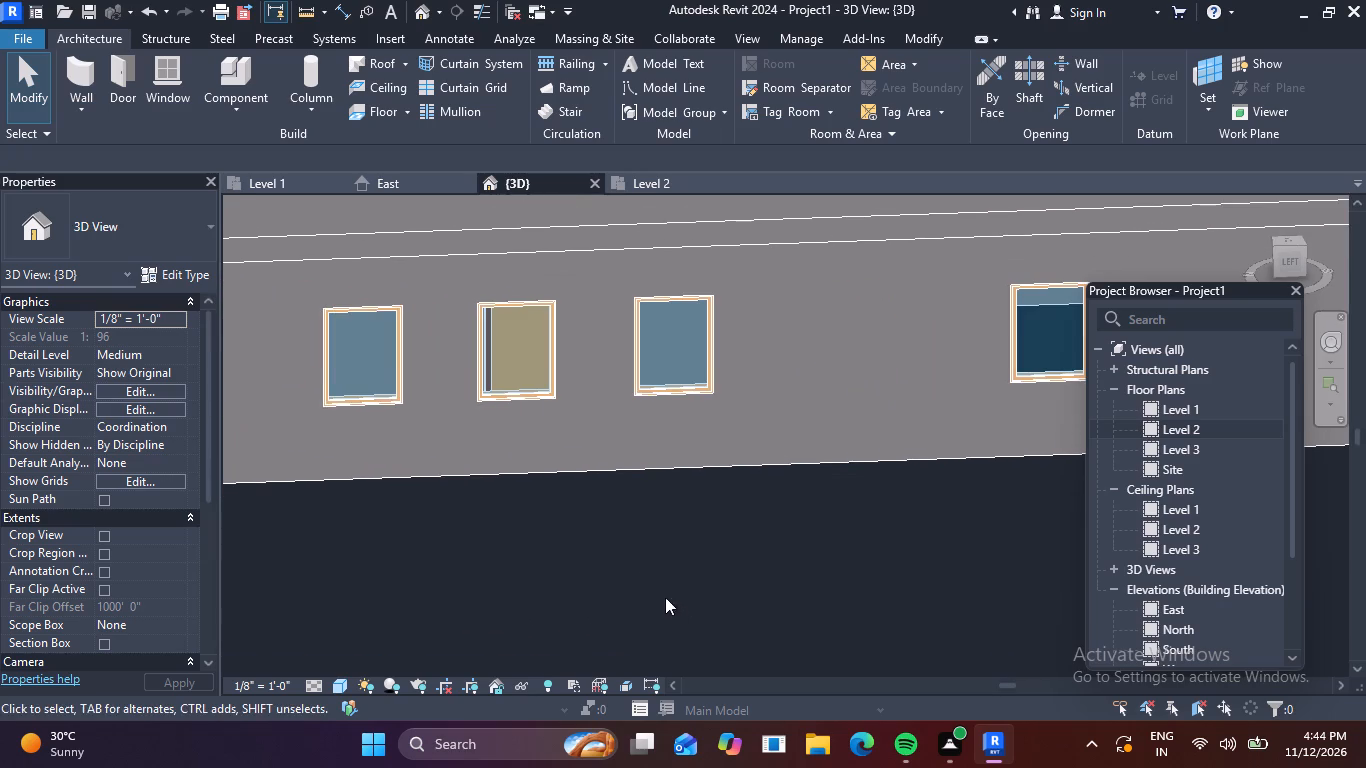
pyautogui.scroll(3, 556, 345)
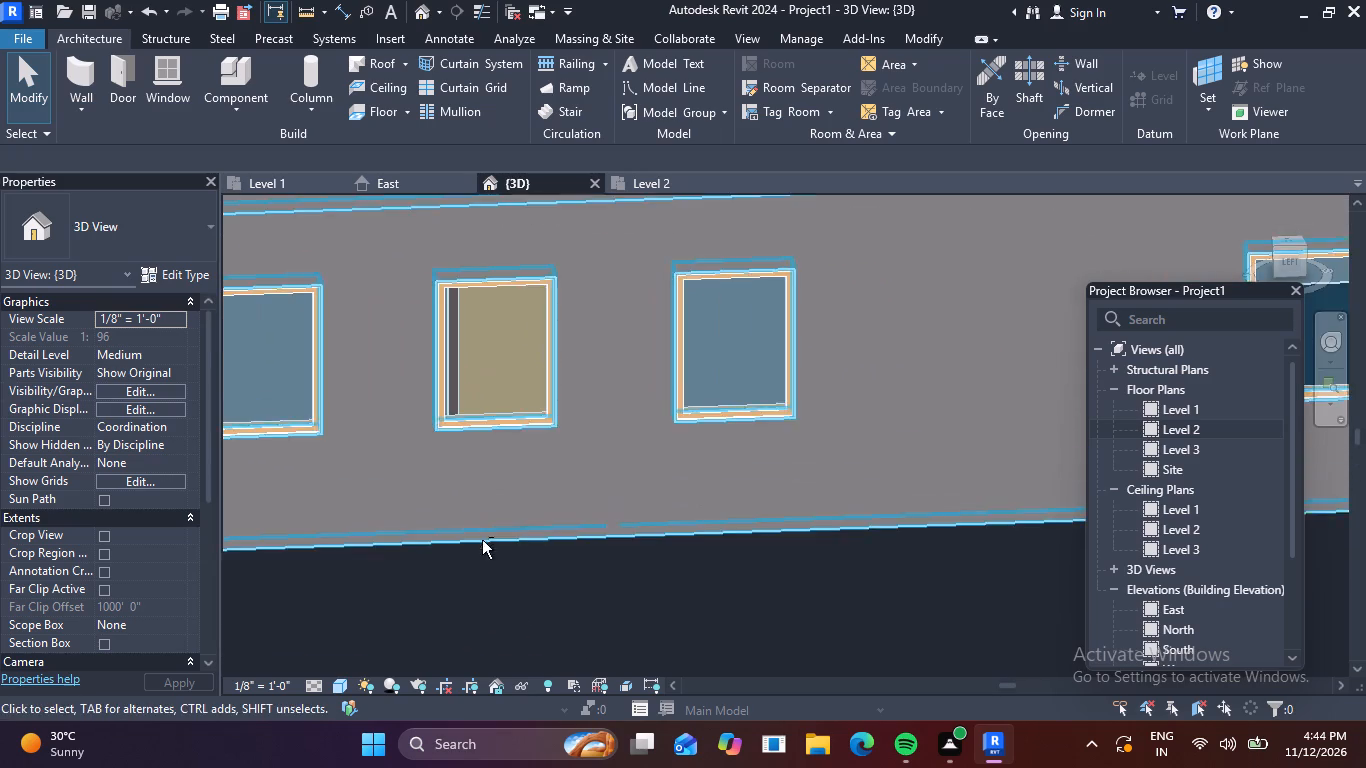
pyautogui.keyDown('shift'); pyautogui.moveTo(482, 540); pyautogui.dragTo(424, 555, button='middle'); pyautogui.keyUp('shift')
pyautogui.scroll(-3, 373, 570)
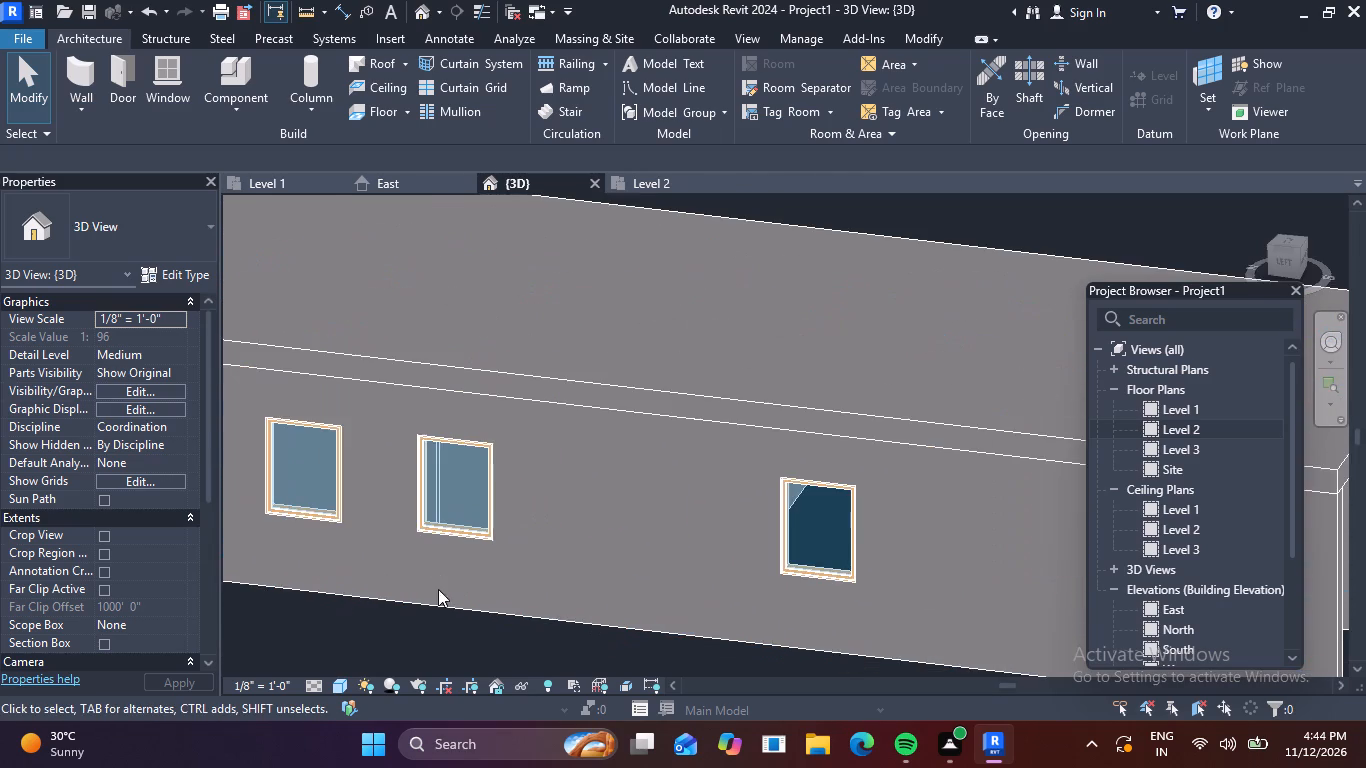
pyautogui.scroll(-1, 438, 589)
pyautogui.moveTo(438, 589); pyautogui.dragTo(719, 323, button='middle')
pyautogui.scroll(-1, 680, 411)
pyautogui.keyDown('shift'); pyautogui.moveTo(662, 452); pyautogui.dragTo(605, 485, button='middle'); pyautogui.keyUp('shift')
pyautogui.keyDown('shift'); pyautogui.scroll(-1, 631, 469); pyautogui.keyUp('shift')
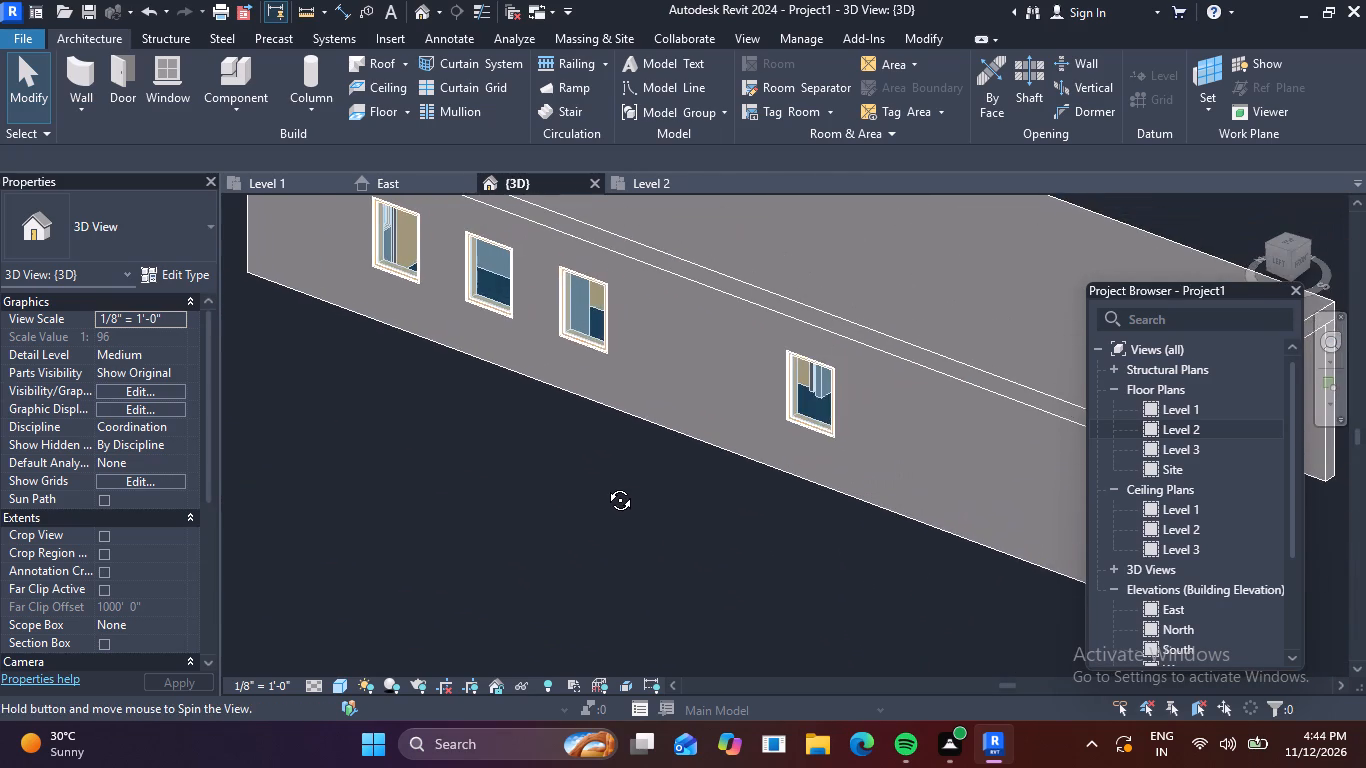
pyautogui.keyDown('shift'); pyautogui.moveTo(605, 485); pyautogui.dragTo(528, 518, button='middle'); pyautogui.keyUp('shift')
pyautogui.keyDown('shift'); pyautogui.scroll(1, 528, 518); pyautogui.keyUp('shift')
pyautogui.scroll(-4, 737, 373)
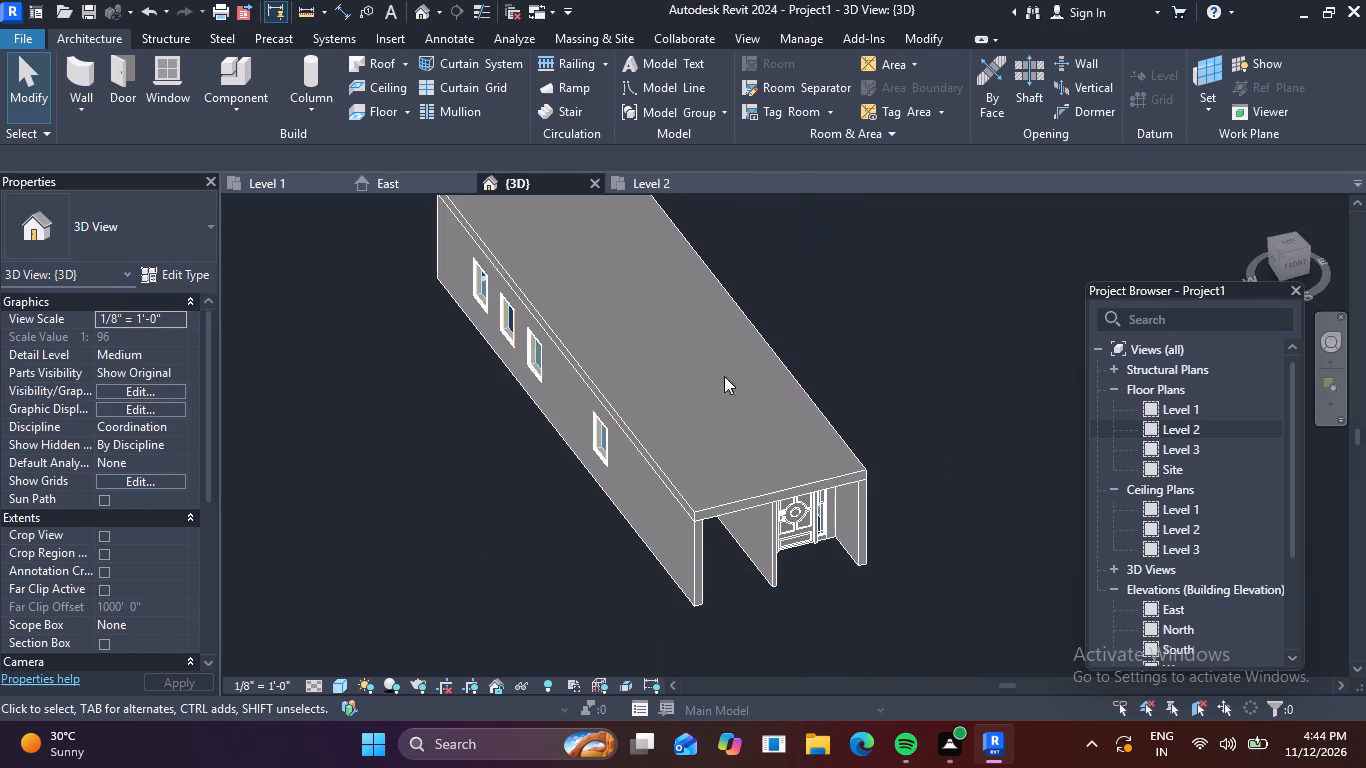
pyautogui.keyDown('shift'); pyautogui.moveTo(719, 397); pyautogui.dragTo(656, 510, button='middle'); pyautogui.keyUp('shift')
pyautogui.scroll(-3, 748, 382)
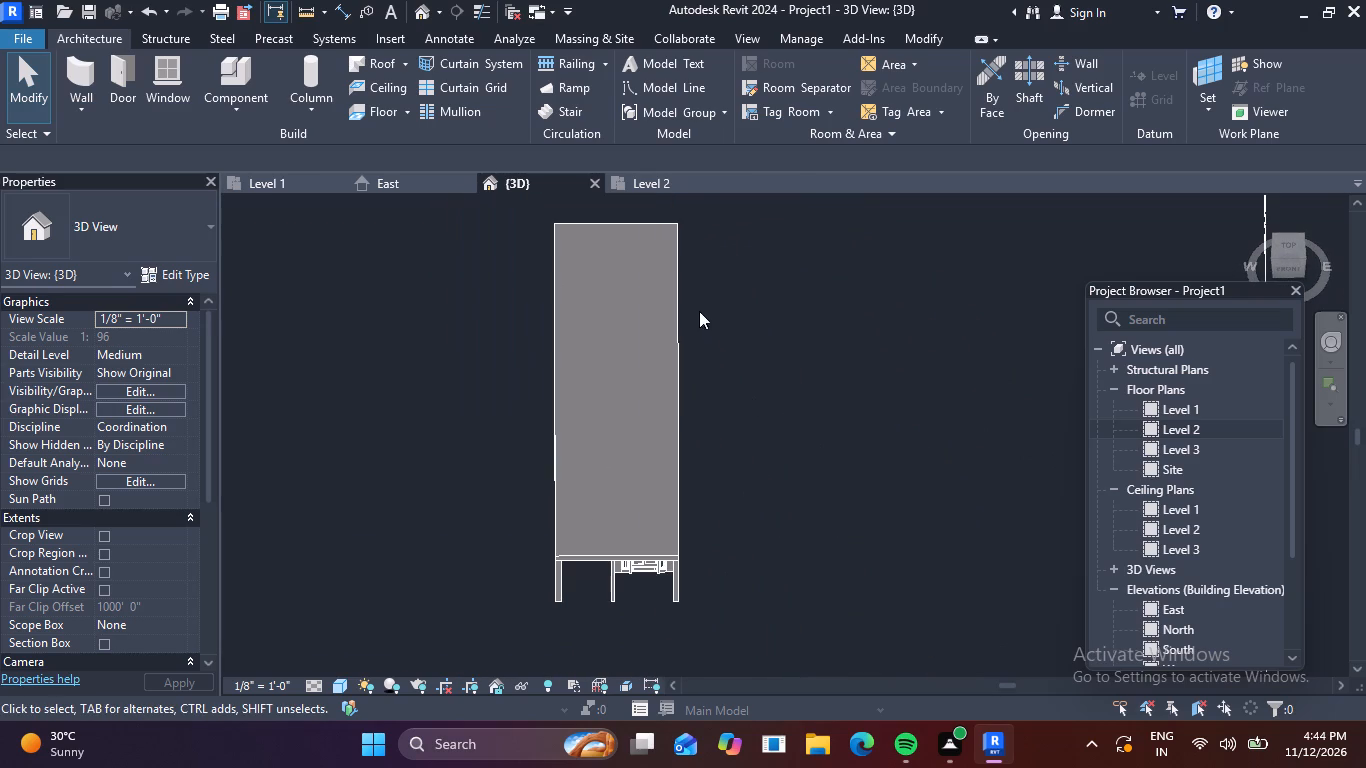
# Check the Level 2 floor plan, and inspect the slab against the level lines in the East elevation.
pyautogui.doubleClick(1155, 424)
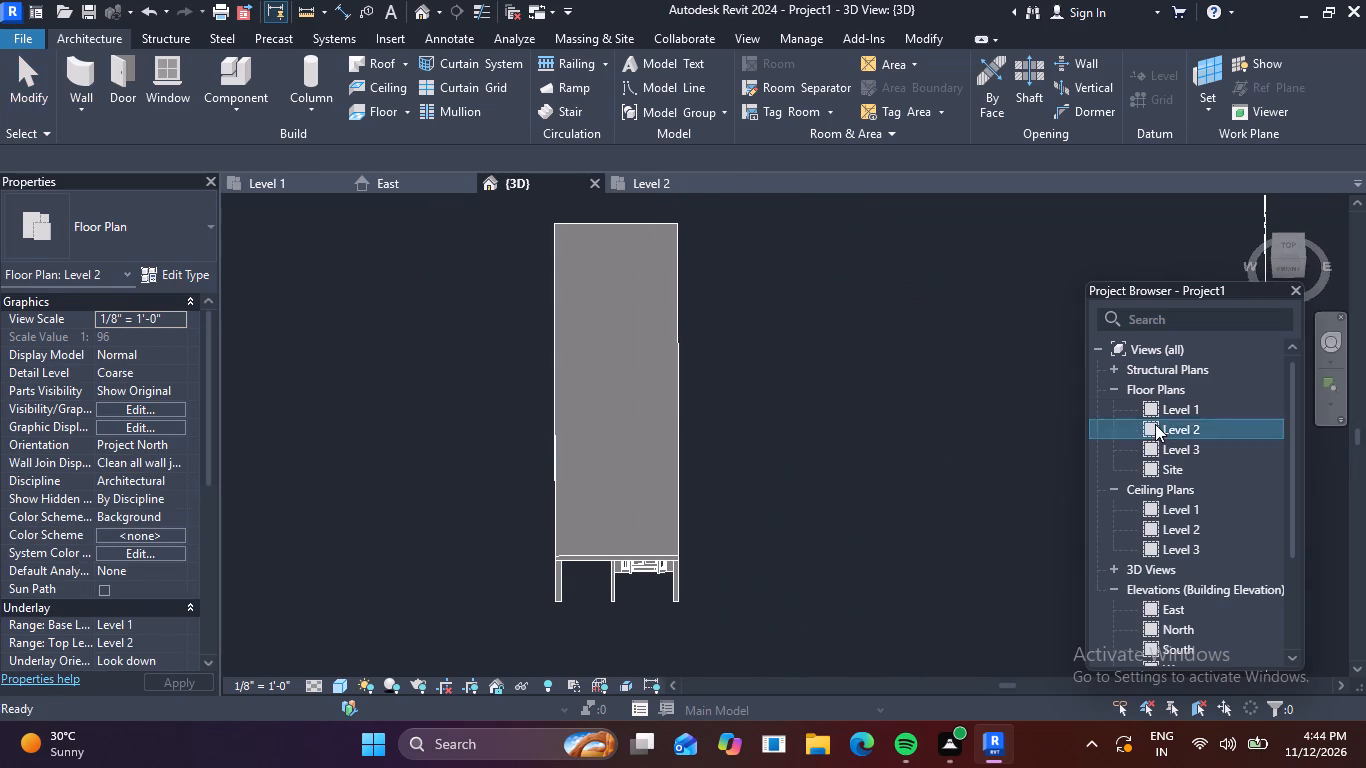
pyautogui.scroll(-4, 760, 363)
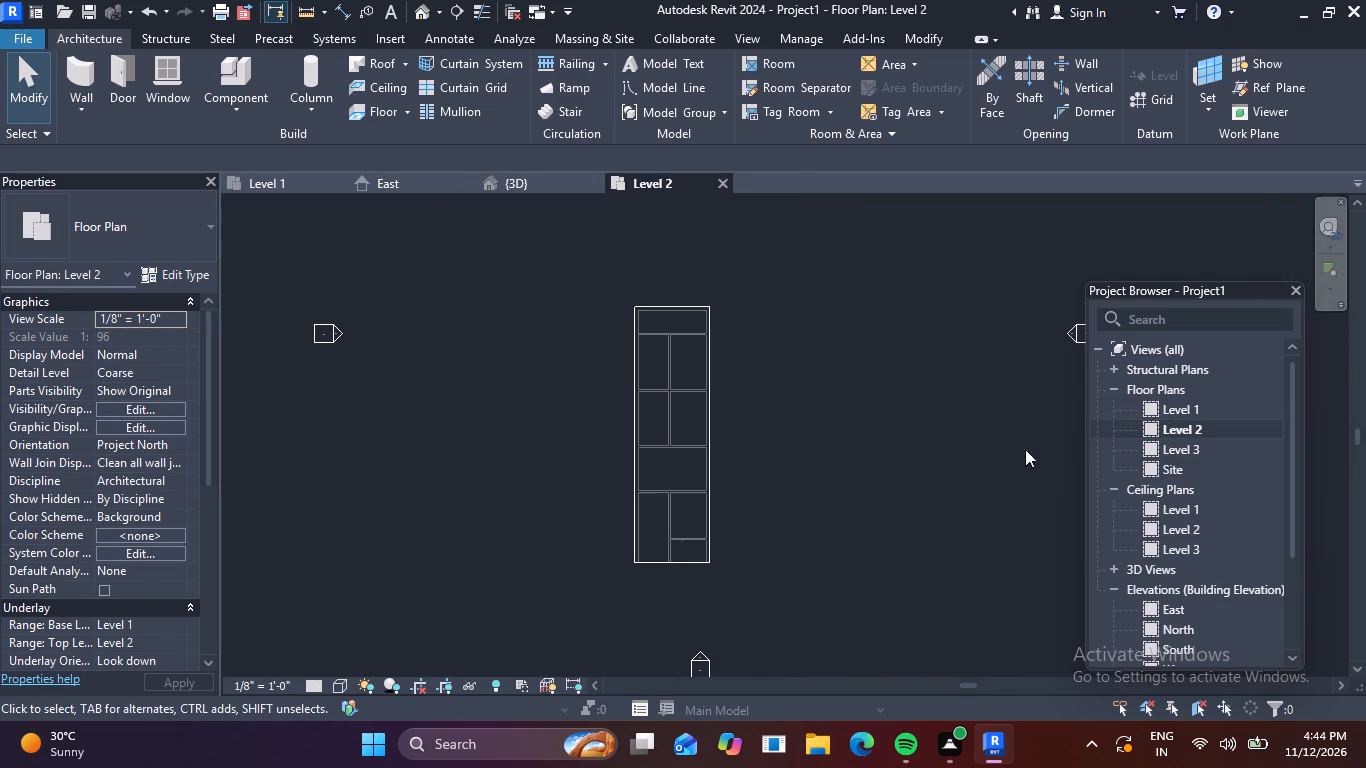
pyautogui.doubleClick(1157, 605)
pyautogui.scroll(-2, 694, 475)
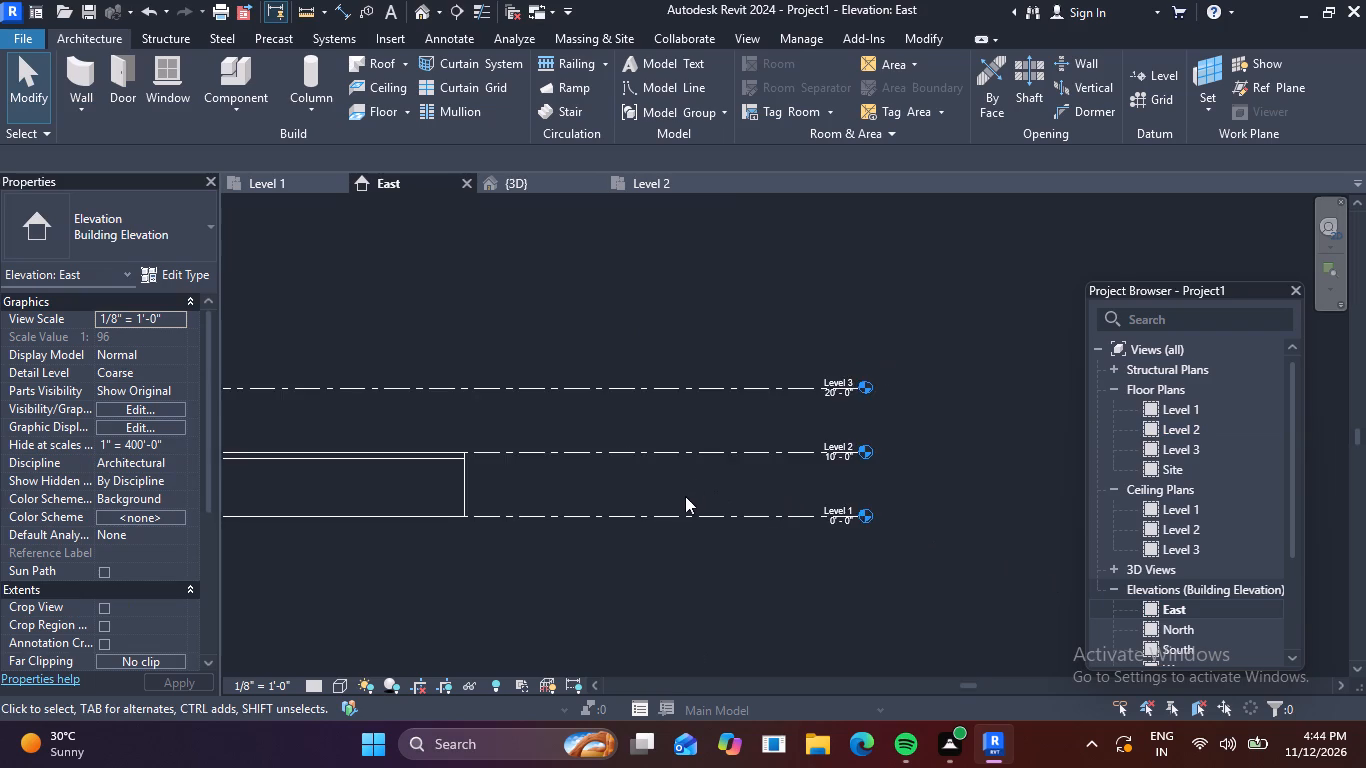
pyautogui.moveTo(693, 505); pyautogui.dragTo(884, 488, button='middle')
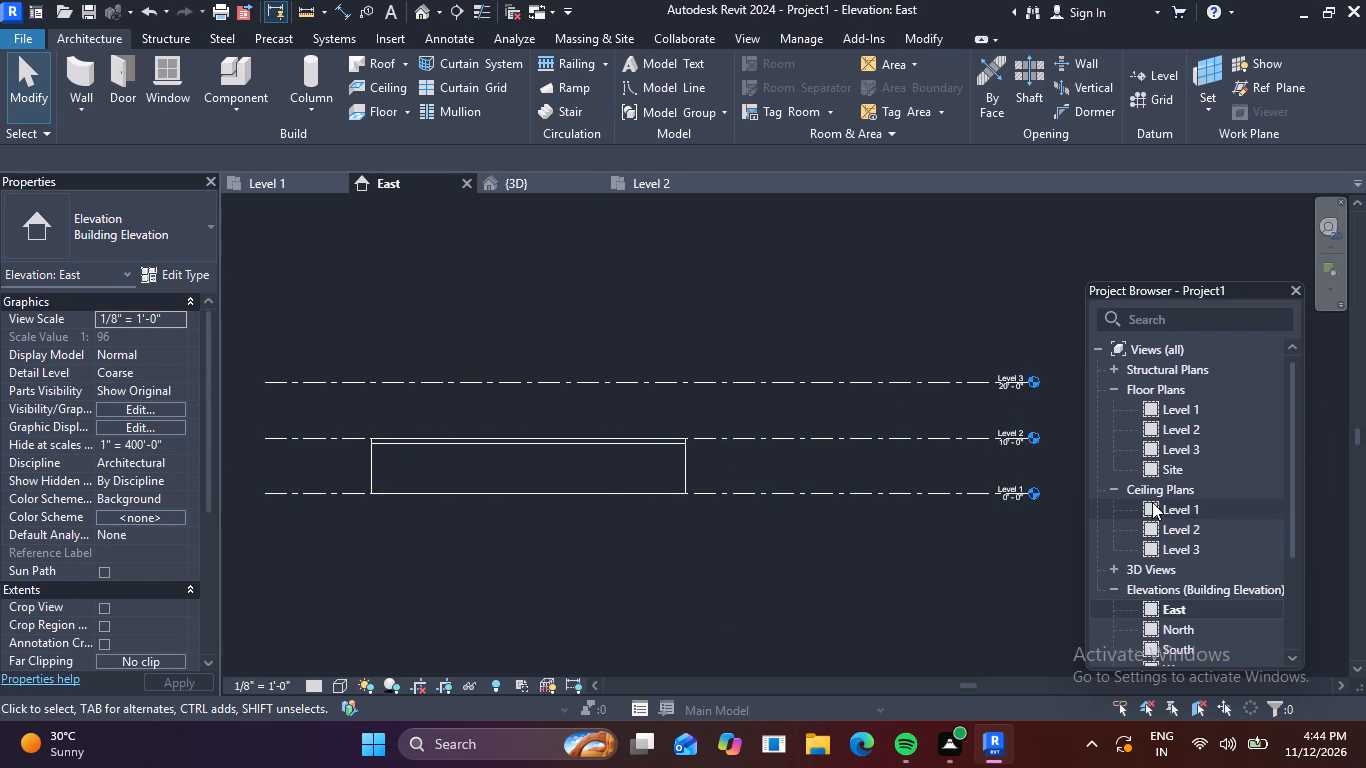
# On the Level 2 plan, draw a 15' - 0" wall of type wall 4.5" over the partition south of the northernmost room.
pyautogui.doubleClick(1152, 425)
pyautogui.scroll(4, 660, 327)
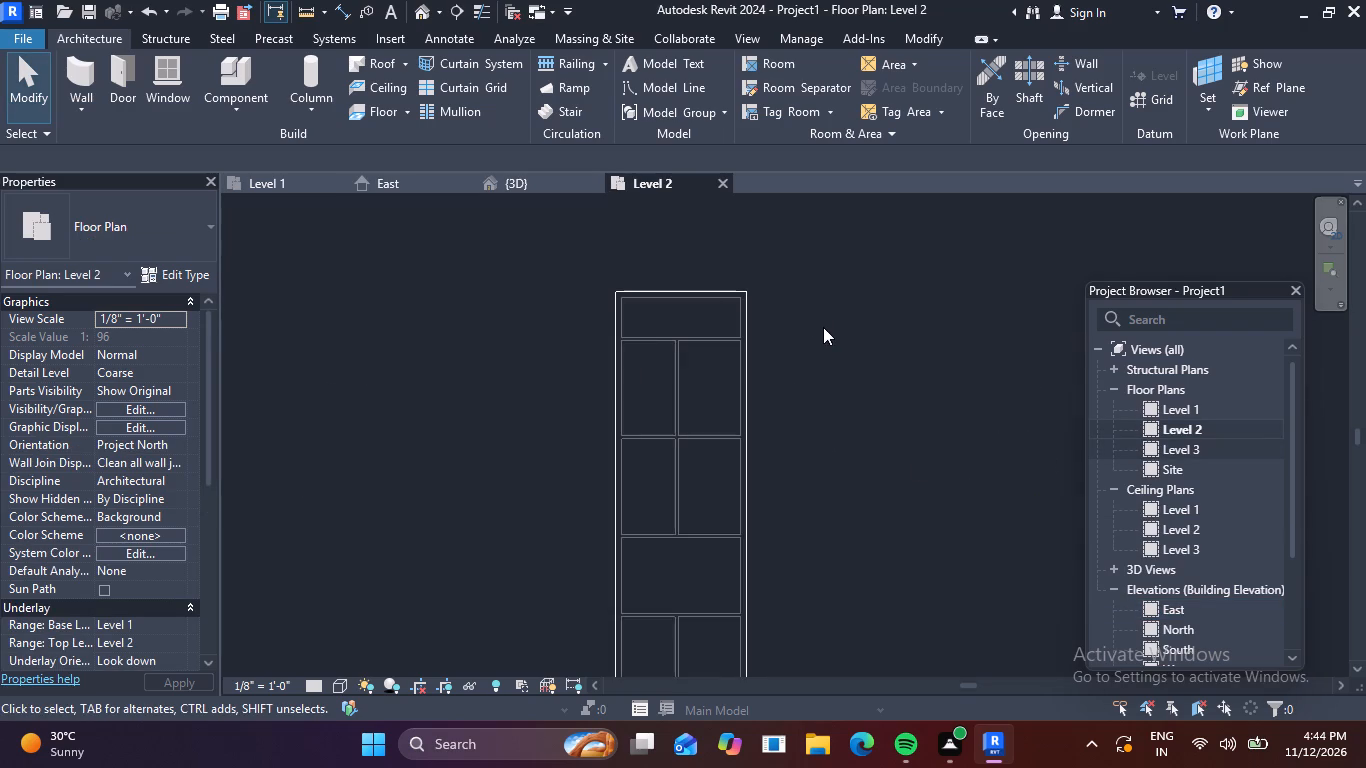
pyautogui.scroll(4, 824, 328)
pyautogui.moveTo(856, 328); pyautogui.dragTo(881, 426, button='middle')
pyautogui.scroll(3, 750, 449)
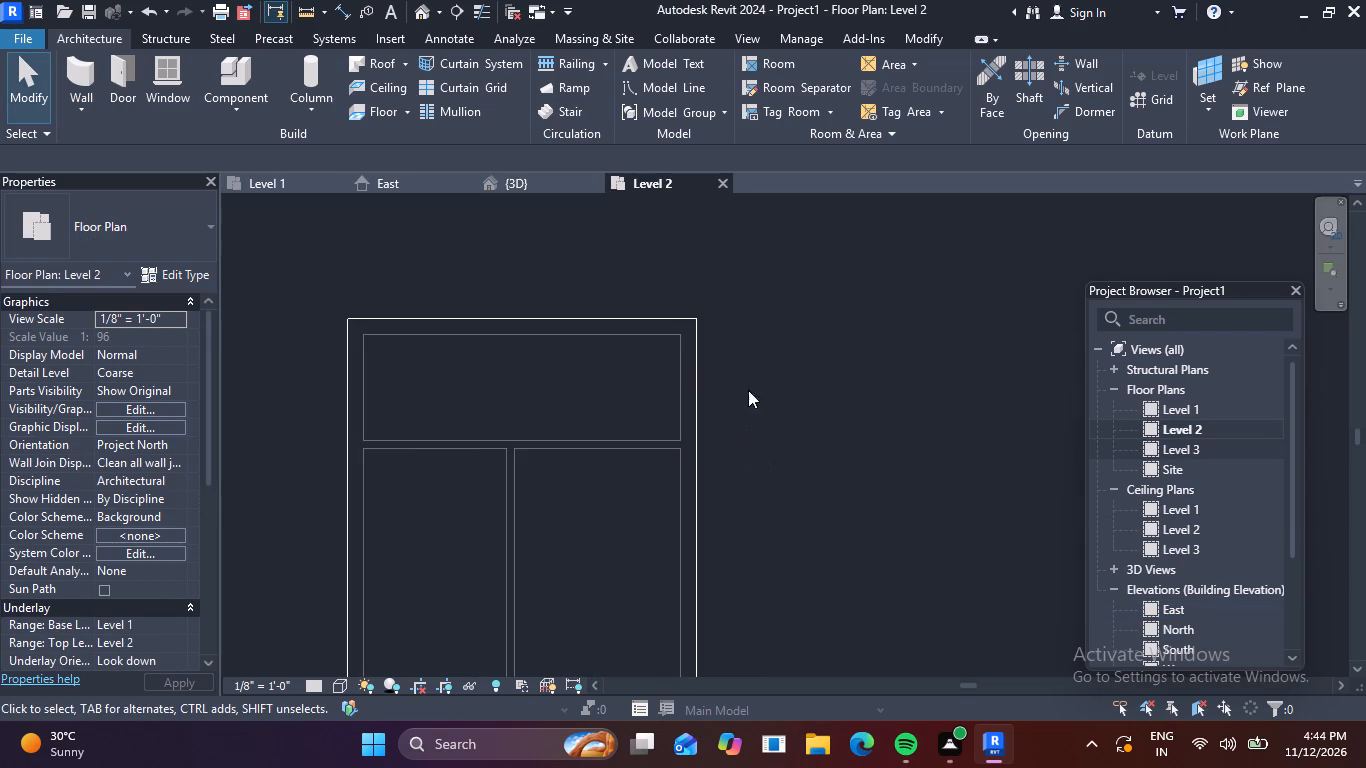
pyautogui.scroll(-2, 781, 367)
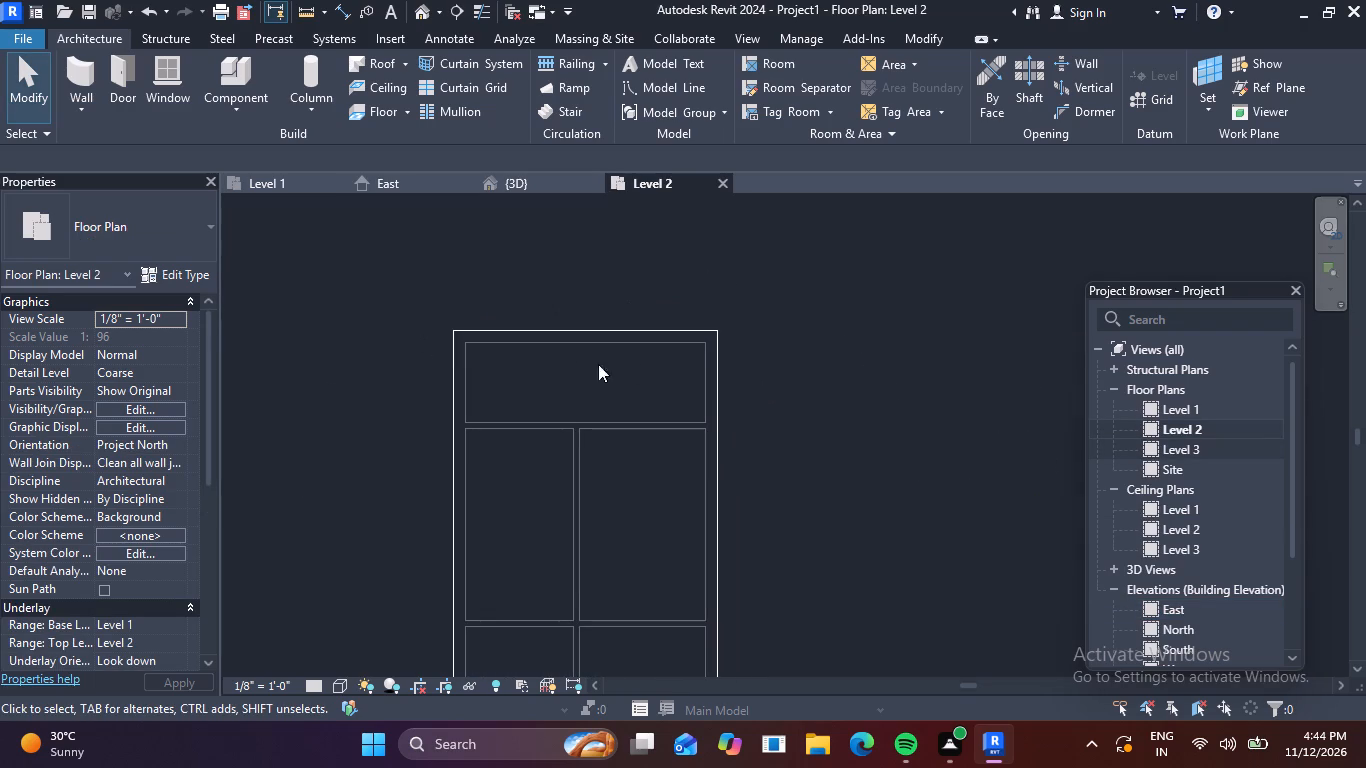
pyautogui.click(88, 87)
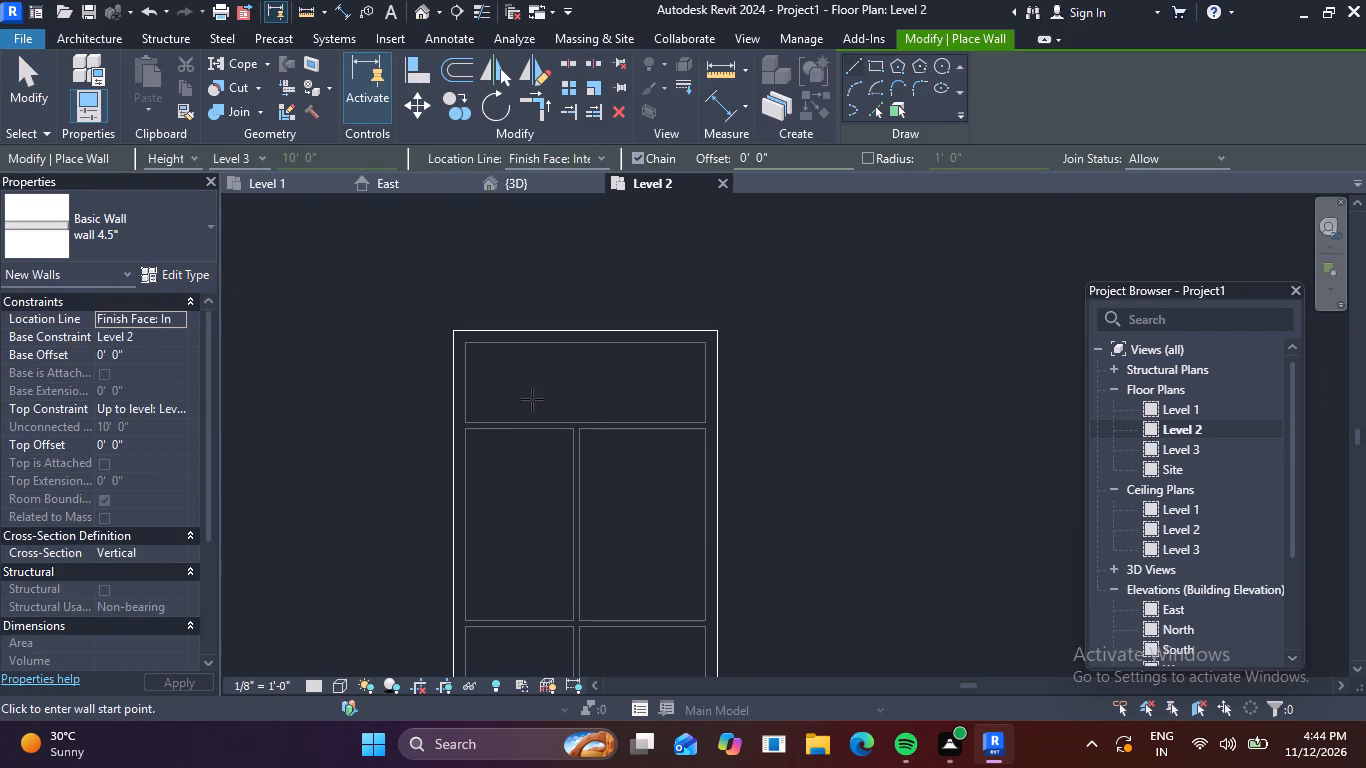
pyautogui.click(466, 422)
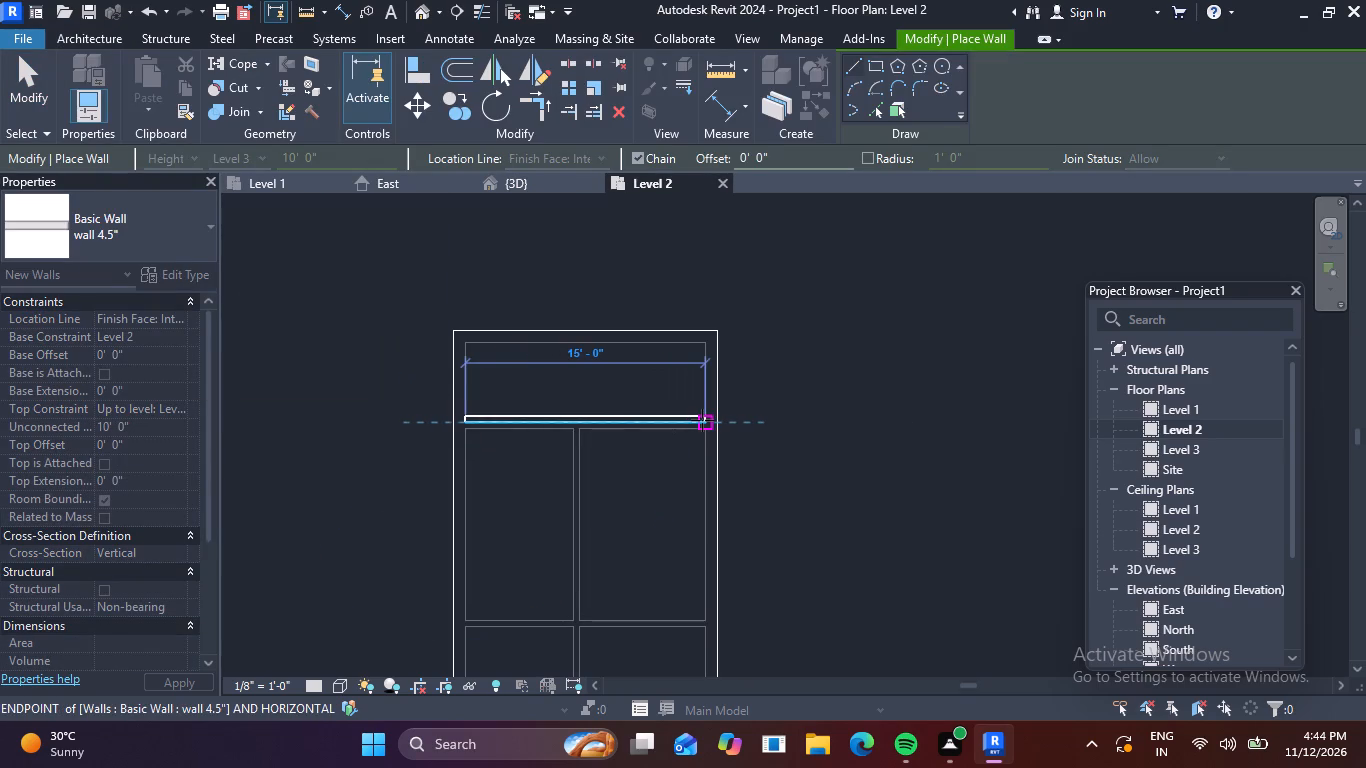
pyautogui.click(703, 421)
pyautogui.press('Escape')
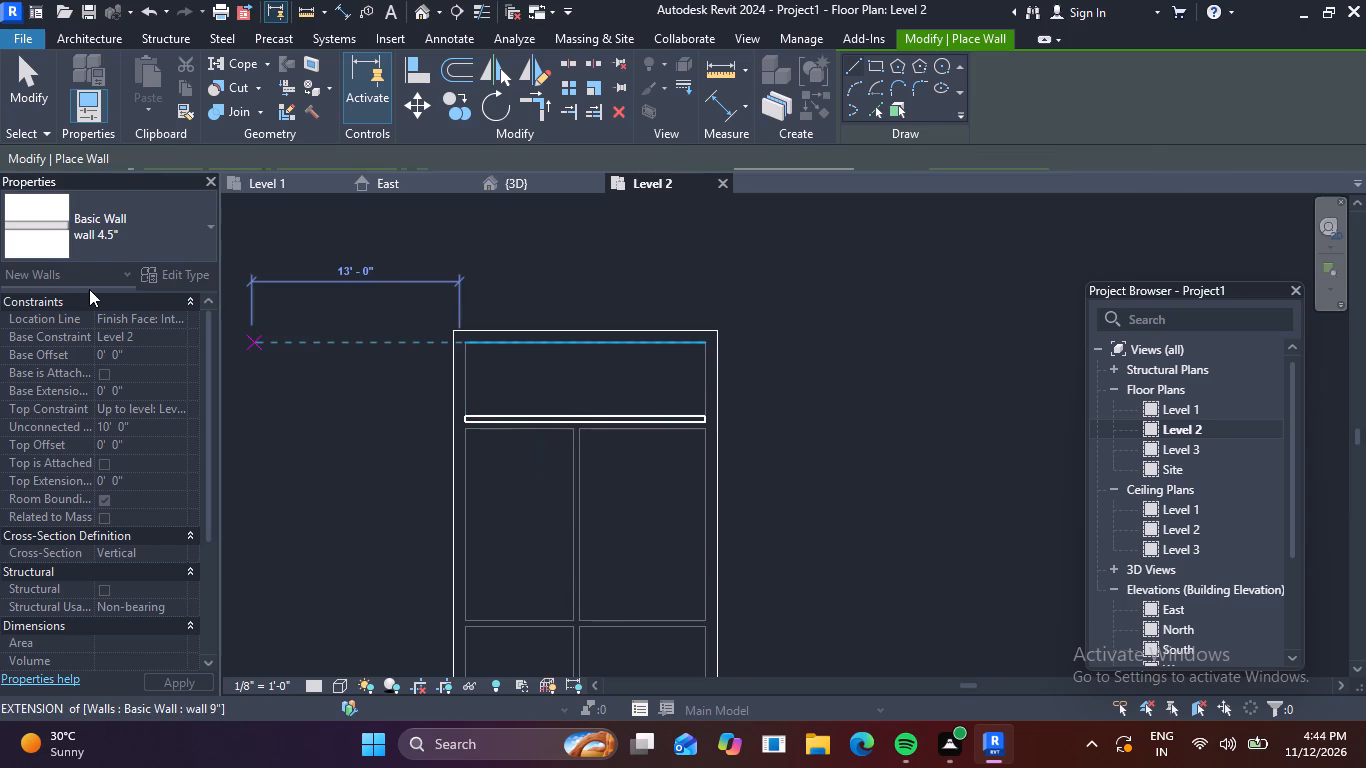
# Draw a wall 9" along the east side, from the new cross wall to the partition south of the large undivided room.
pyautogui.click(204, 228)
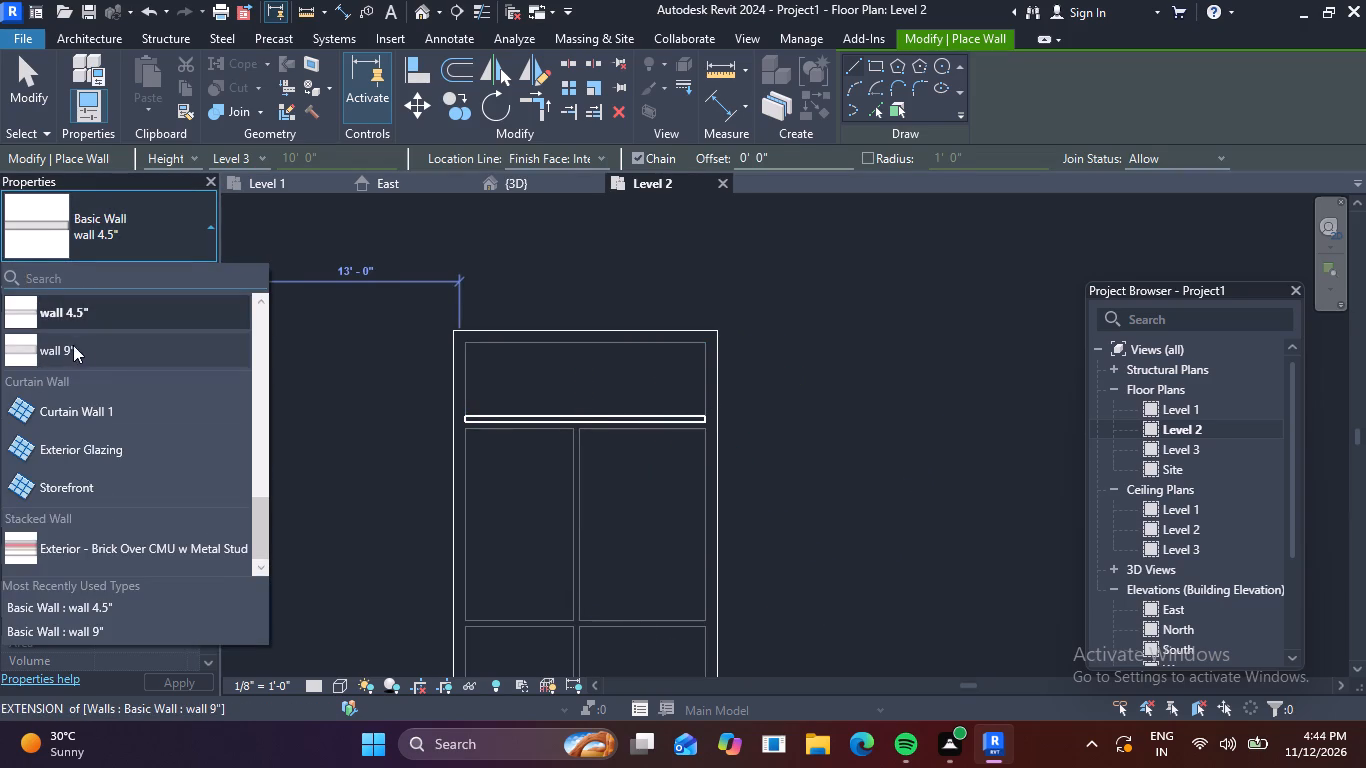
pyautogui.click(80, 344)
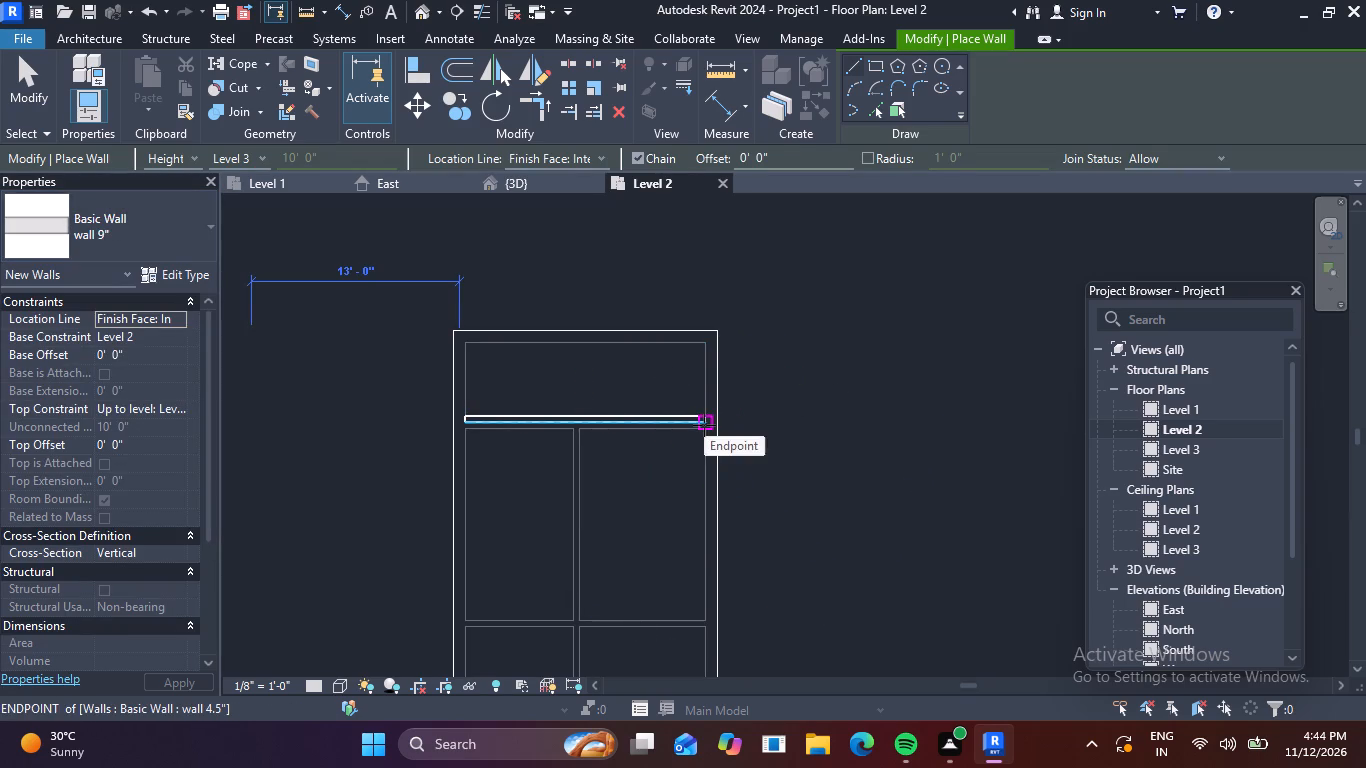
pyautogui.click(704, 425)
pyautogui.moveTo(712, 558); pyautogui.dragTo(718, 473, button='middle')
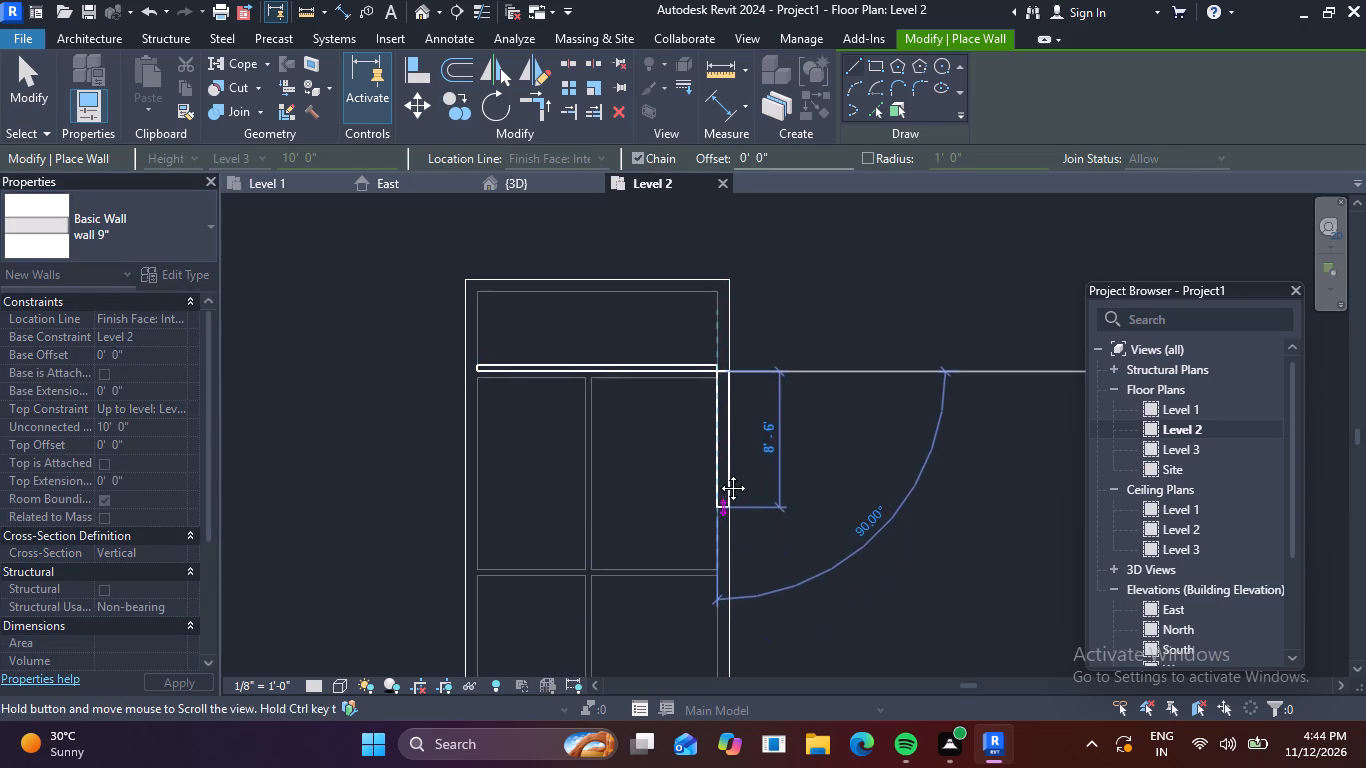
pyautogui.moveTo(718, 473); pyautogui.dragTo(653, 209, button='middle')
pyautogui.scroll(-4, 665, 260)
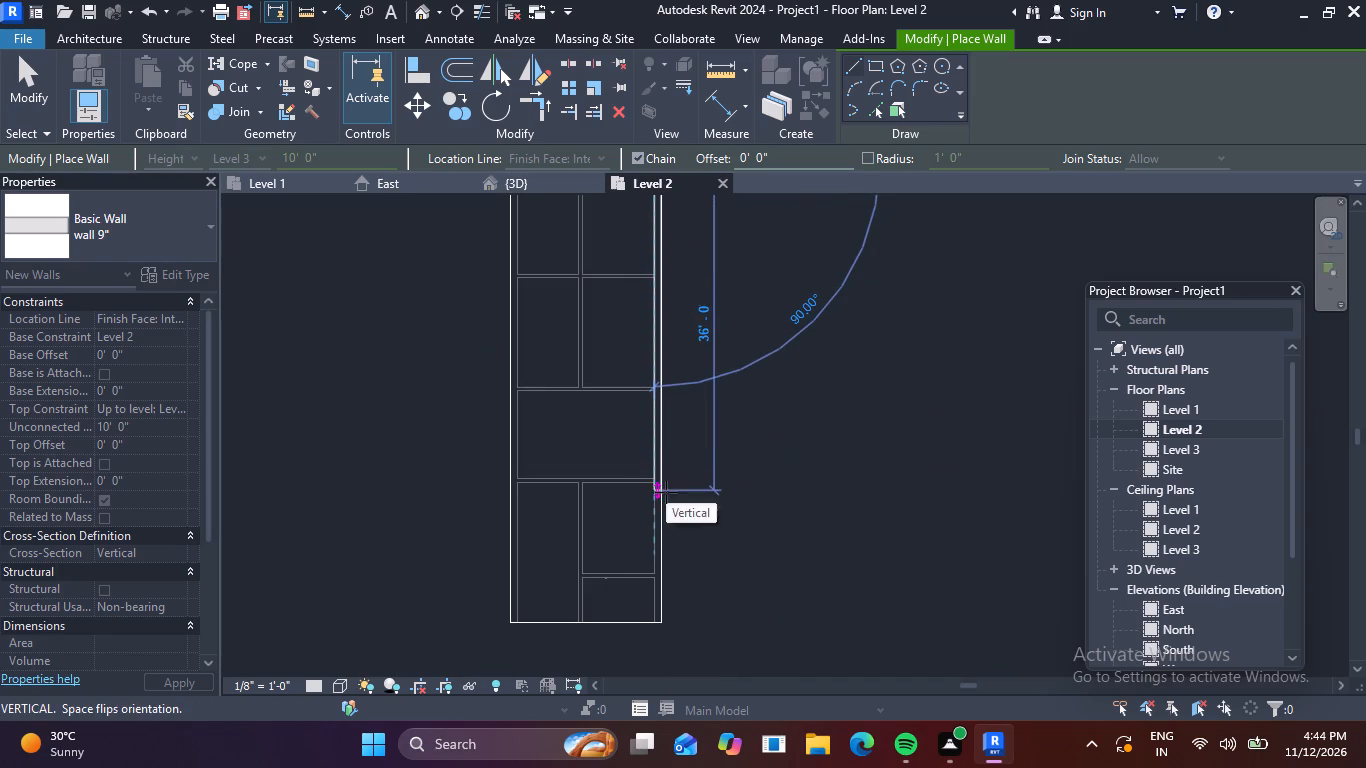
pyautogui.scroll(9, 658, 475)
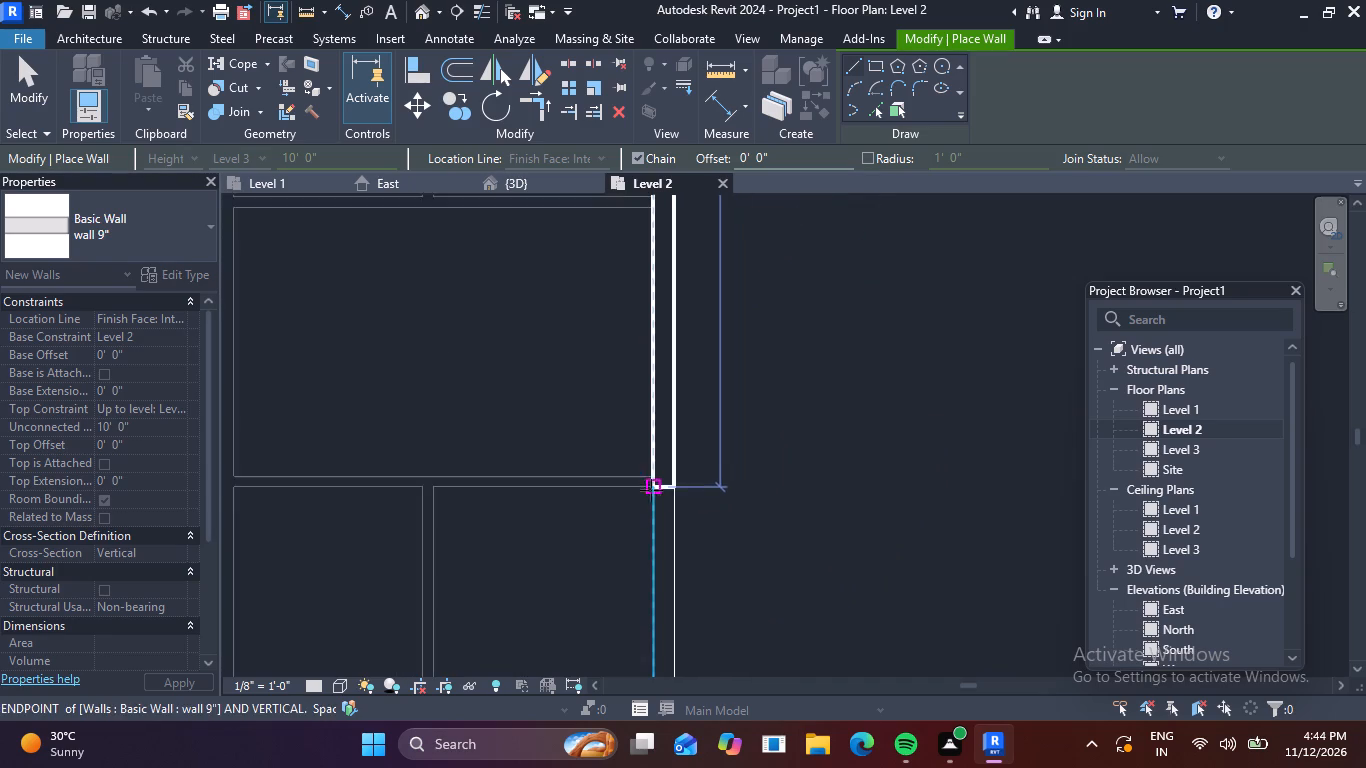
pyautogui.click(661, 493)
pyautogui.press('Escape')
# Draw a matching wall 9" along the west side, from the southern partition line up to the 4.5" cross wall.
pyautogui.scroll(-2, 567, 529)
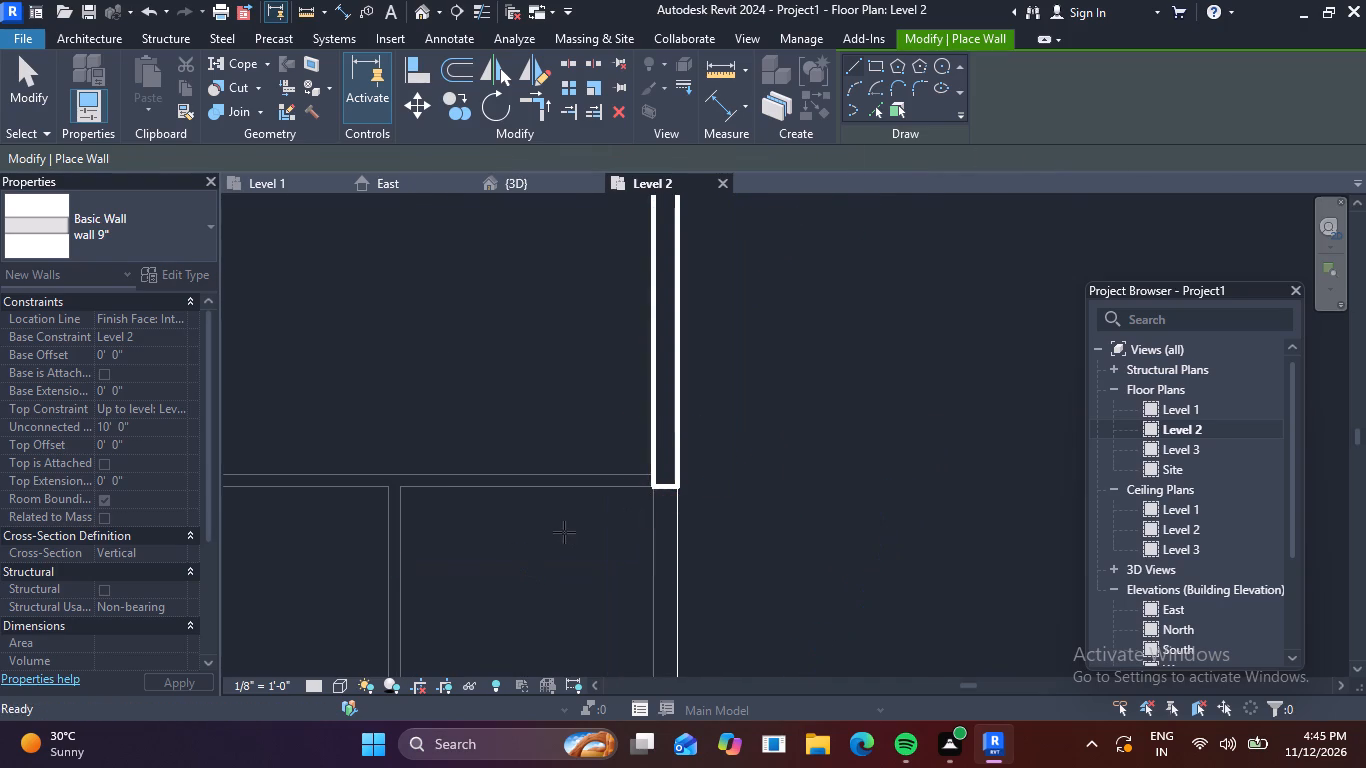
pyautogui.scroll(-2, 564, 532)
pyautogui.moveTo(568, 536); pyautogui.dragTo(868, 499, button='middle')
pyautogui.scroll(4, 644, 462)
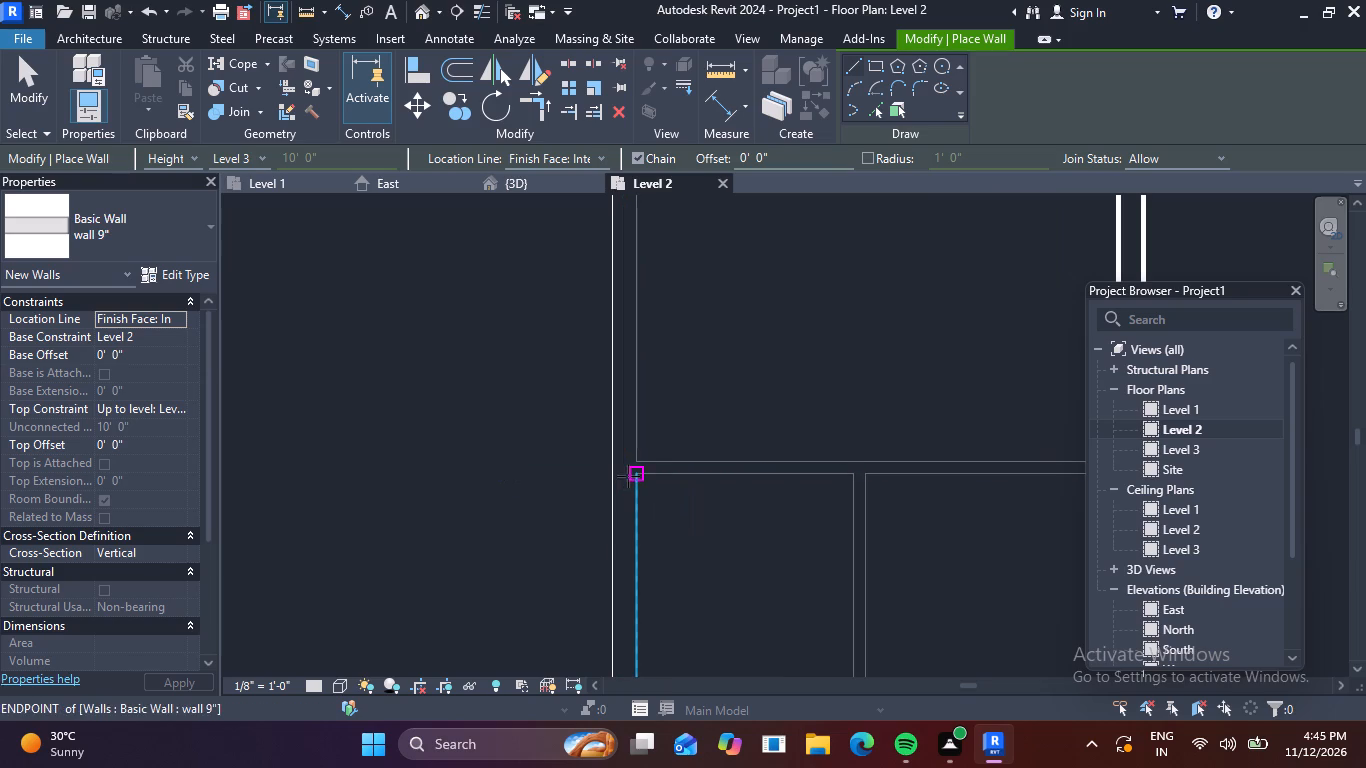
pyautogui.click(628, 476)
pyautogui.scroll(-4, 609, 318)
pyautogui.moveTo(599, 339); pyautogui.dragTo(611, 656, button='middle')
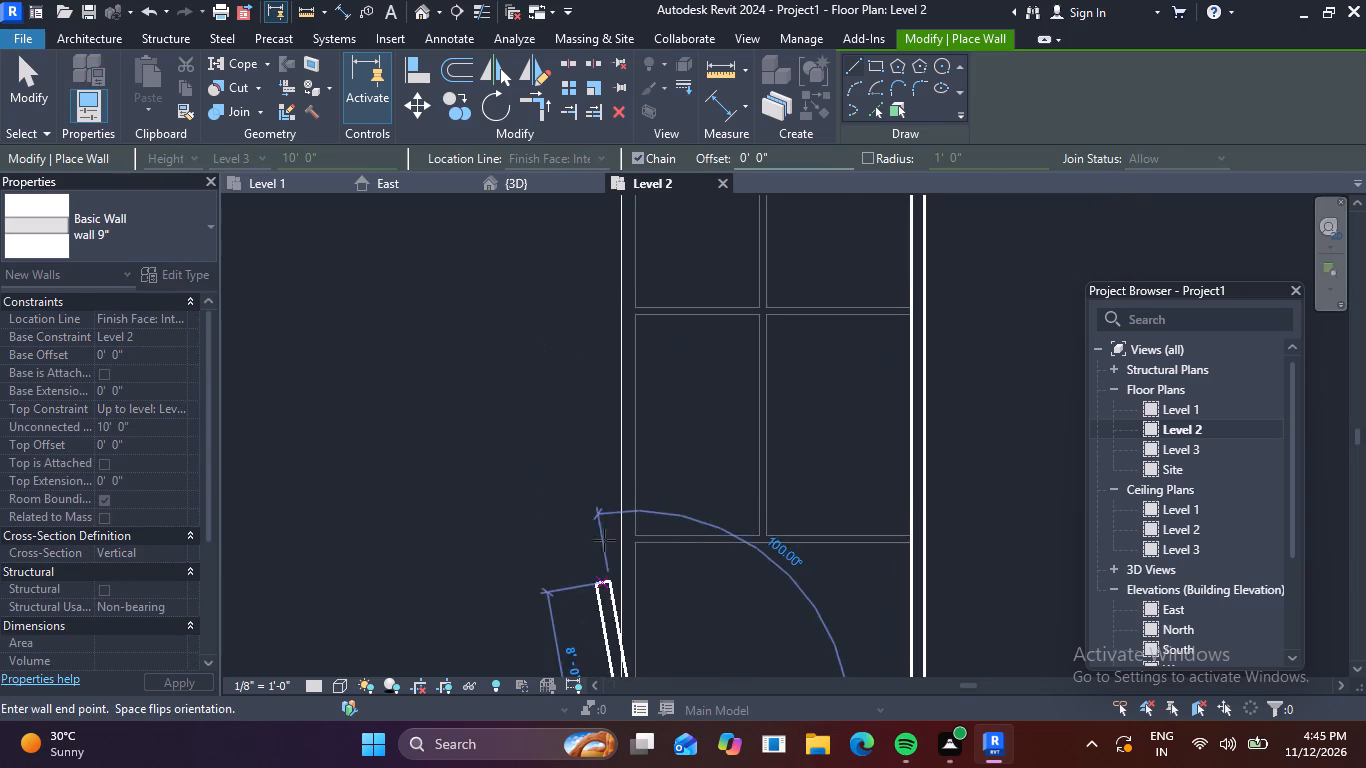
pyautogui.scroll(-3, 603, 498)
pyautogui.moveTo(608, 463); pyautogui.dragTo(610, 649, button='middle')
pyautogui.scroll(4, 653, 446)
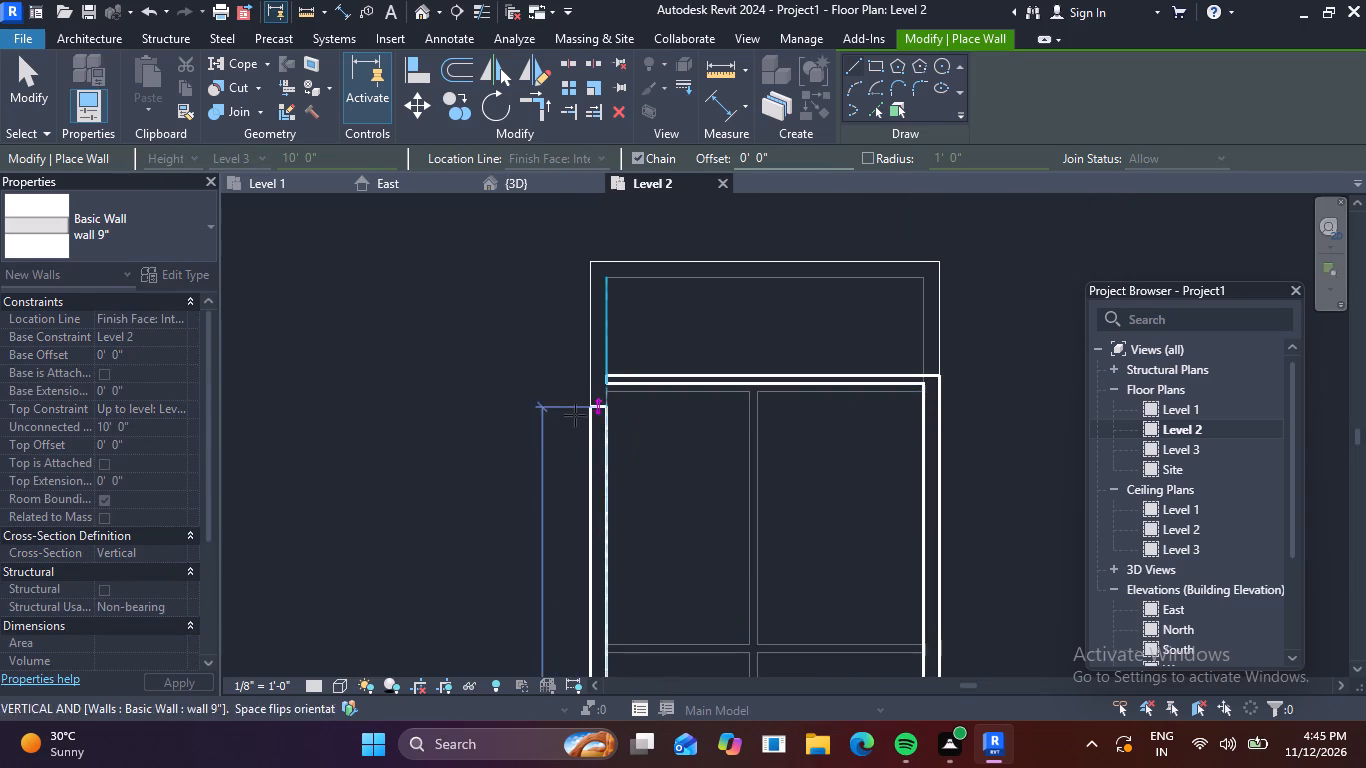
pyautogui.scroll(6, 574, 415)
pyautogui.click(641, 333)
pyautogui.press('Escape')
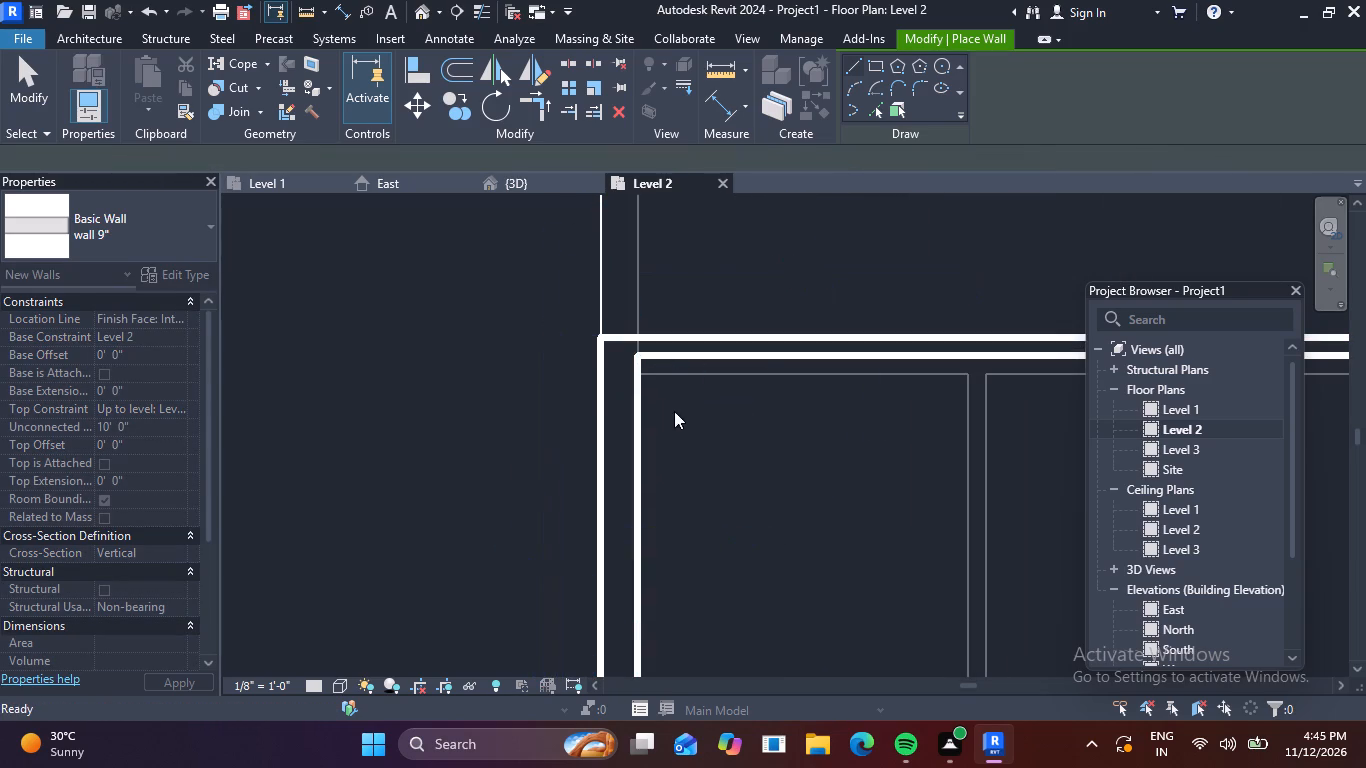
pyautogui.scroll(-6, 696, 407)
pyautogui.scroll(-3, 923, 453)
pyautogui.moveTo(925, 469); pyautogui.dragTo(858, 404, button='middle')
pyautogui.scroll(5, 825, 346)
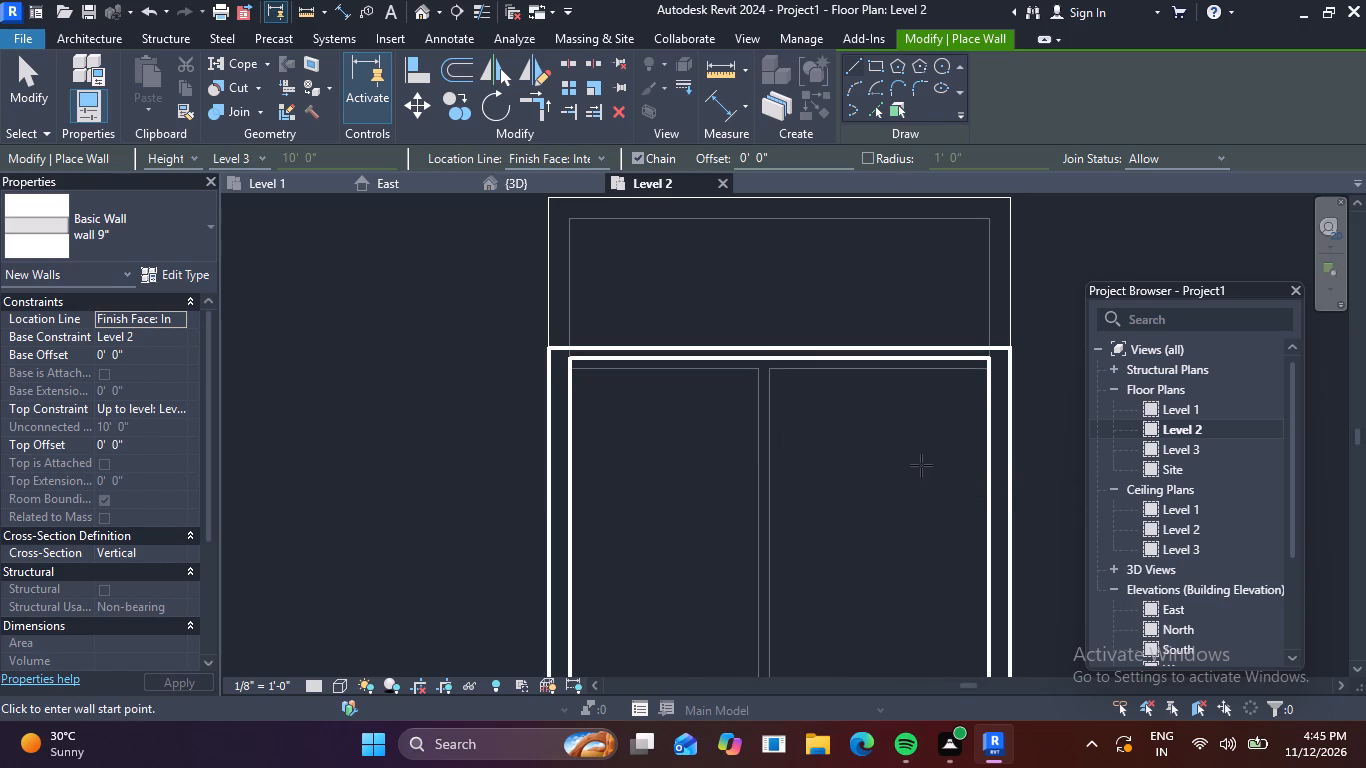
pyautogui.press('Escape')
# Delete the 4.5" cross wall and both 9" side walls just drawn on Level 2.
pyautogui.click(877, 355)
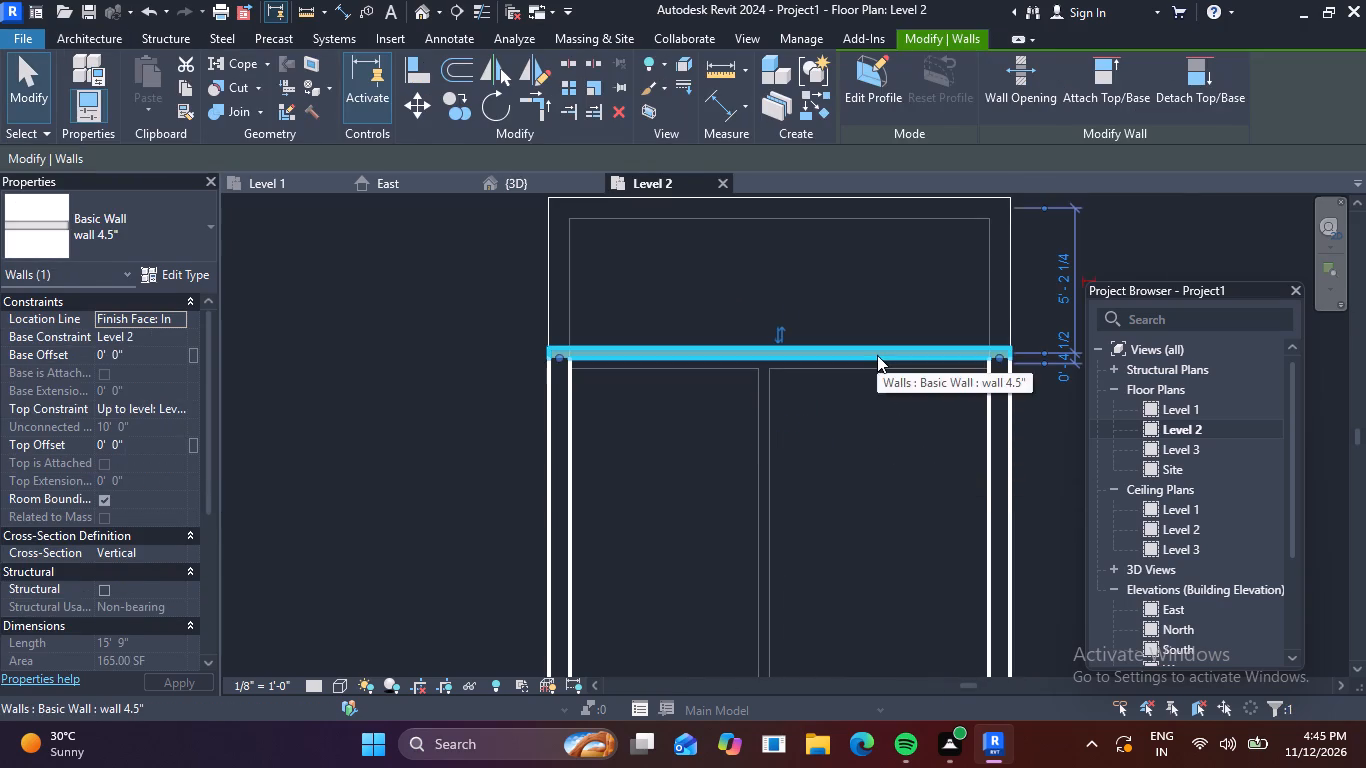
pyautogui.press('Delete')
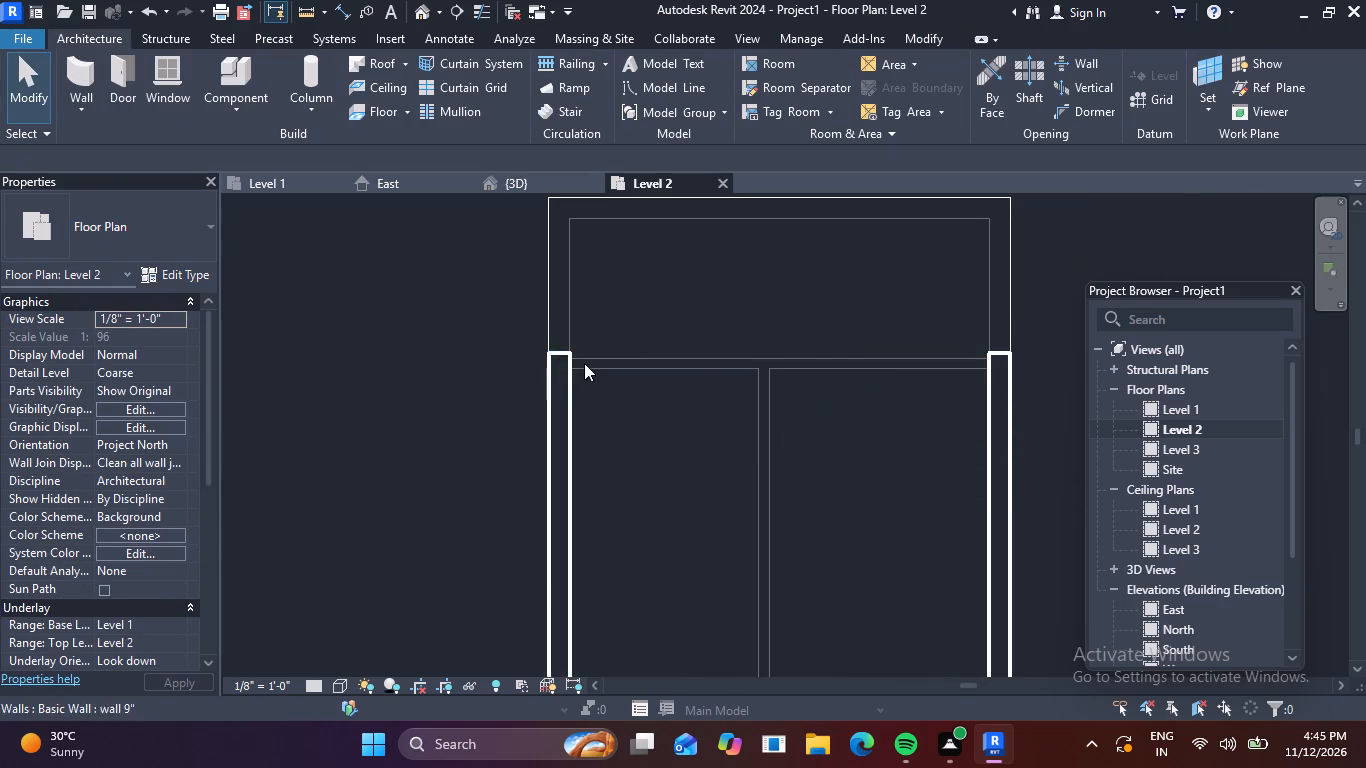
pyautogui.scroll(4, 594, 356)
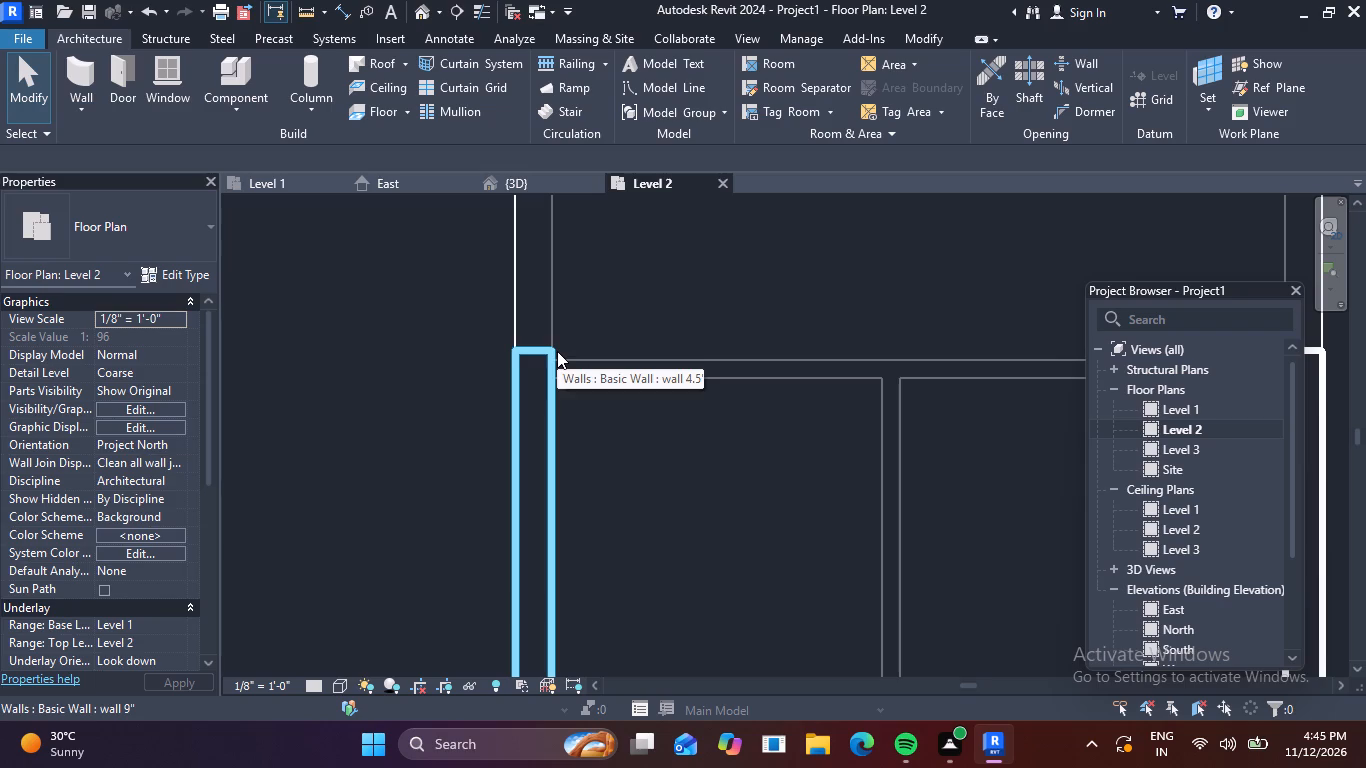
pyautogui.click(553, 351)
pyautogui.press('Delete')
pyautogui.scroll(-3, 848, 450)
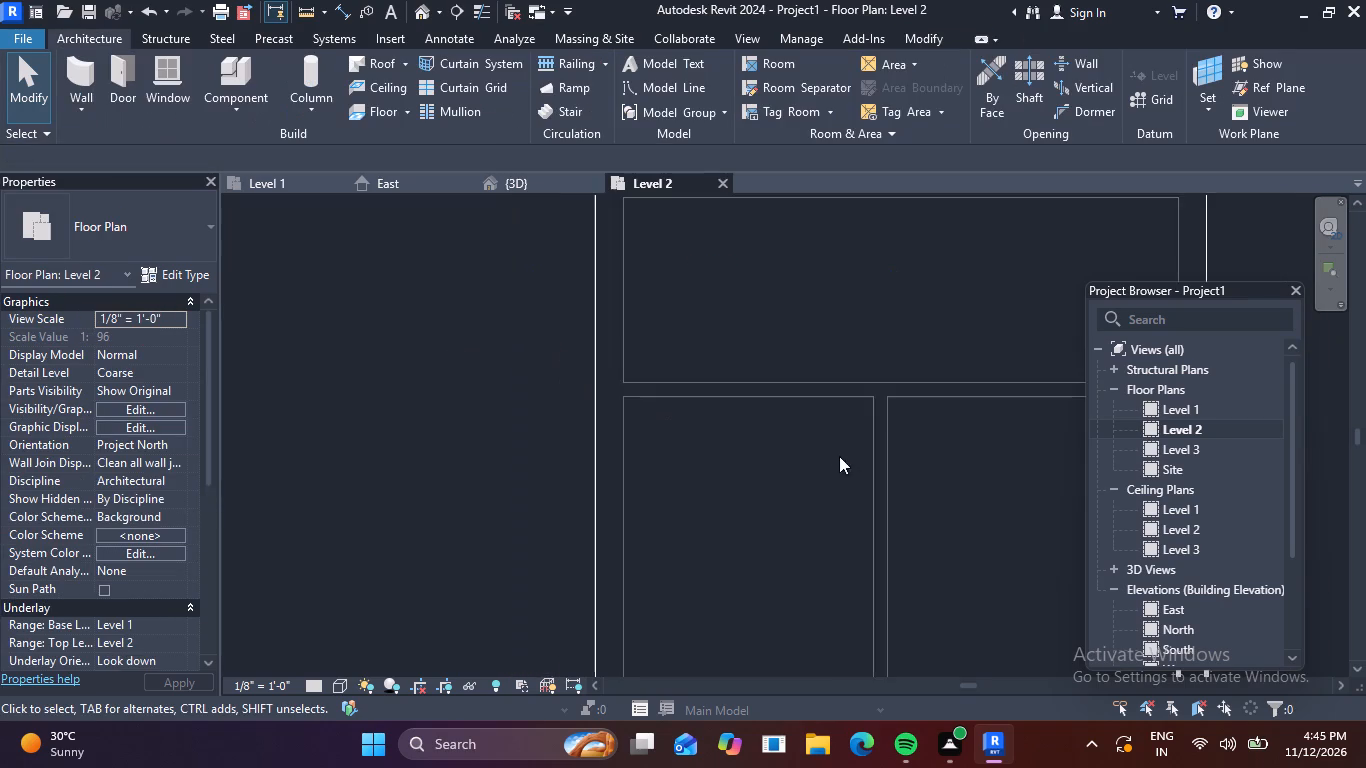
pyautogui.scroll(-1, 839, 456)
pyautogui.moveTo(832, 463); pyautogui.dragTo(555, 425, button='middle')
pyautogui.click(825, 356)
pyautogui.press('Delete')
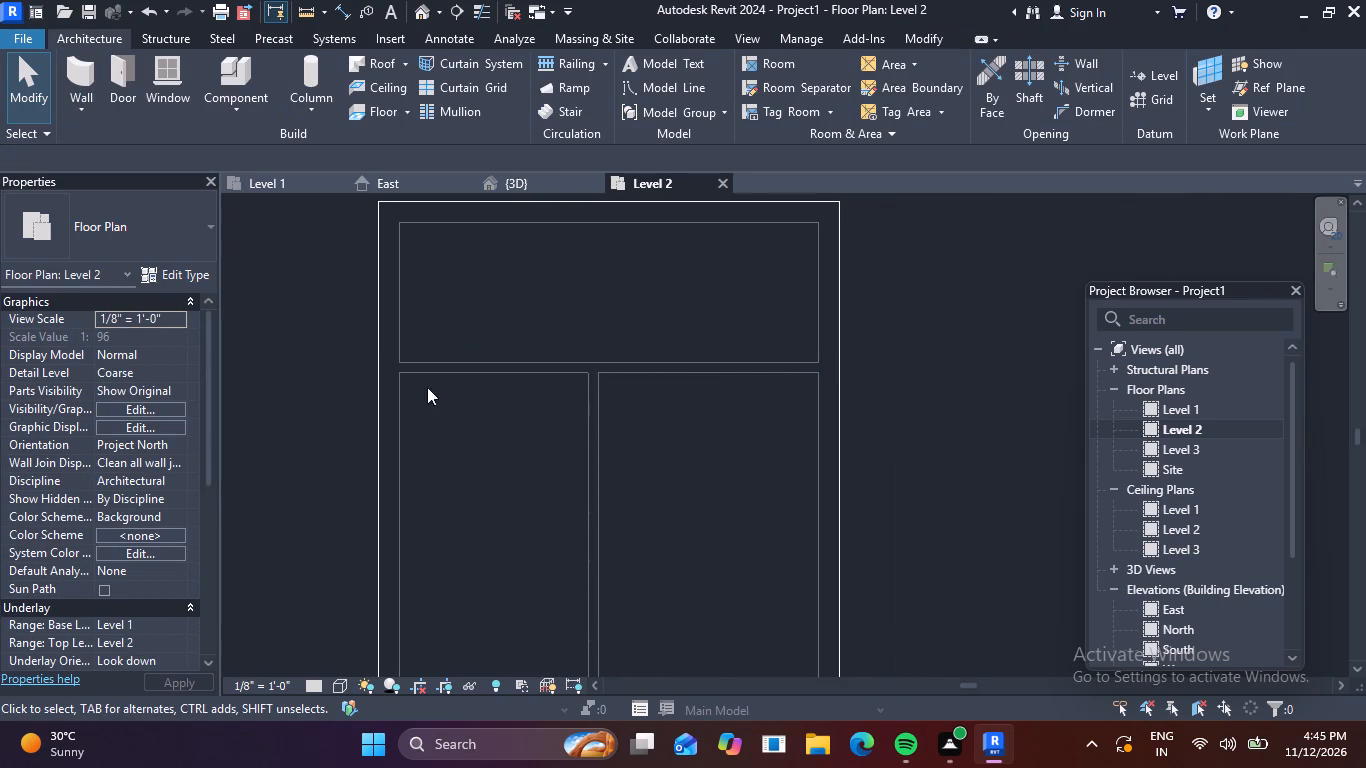
# Draw a 15' - 0" wall 4.5" over the partition south of the northernmost room, flipping its orientation to the partition's south side.
pyautogui.click(79, 83)
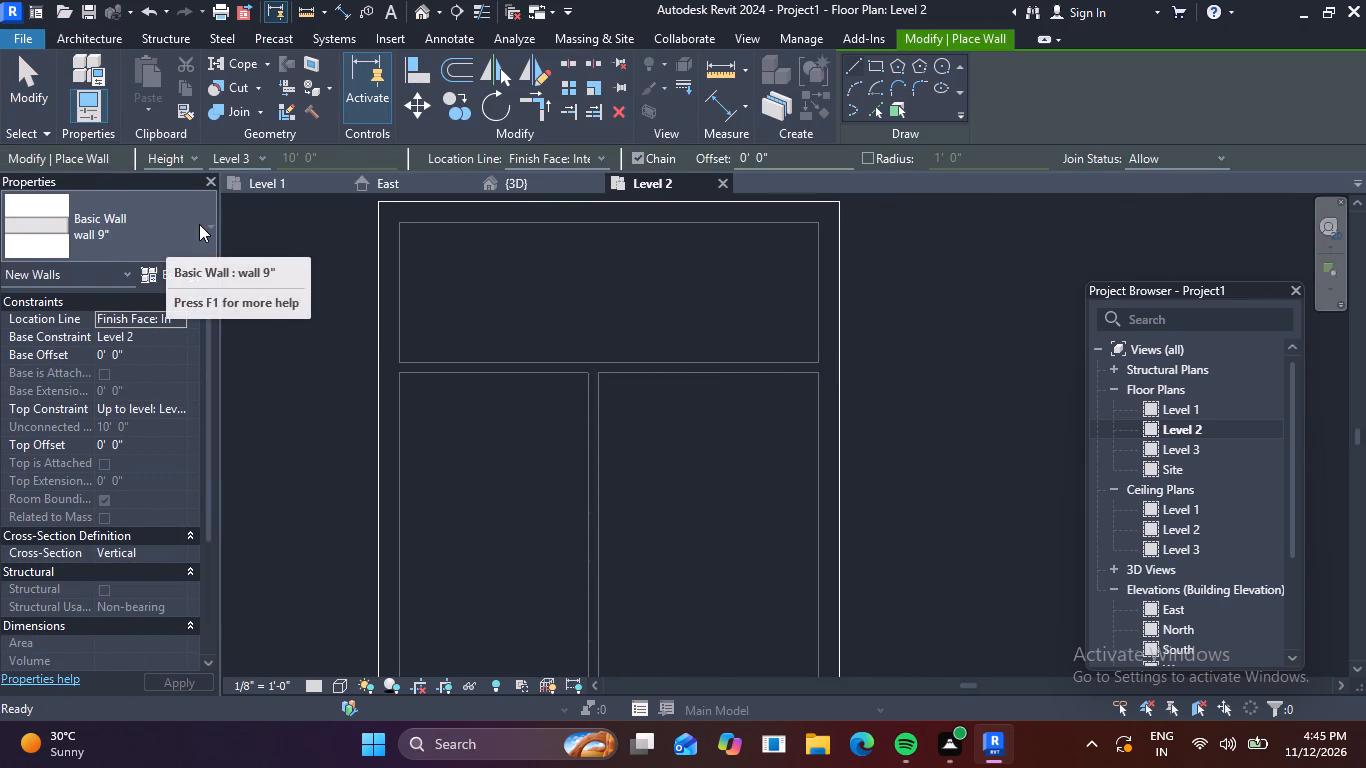
pyautogui.click(202, 222)
pyautogui.click(101, 314)
pyautogui.scroll(2, 431, 372)
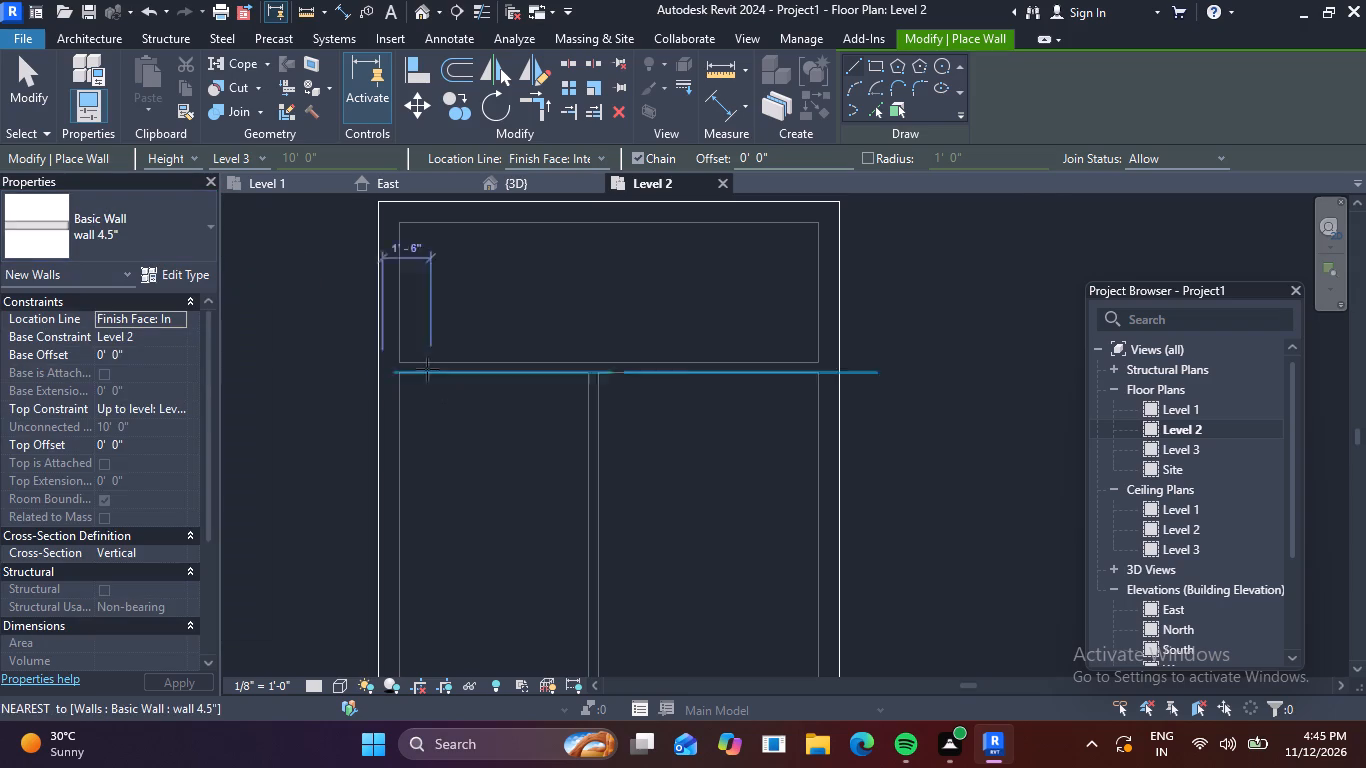
pyautogui.scroll(2, 427, 369)
pyautogui.click(381, 356)
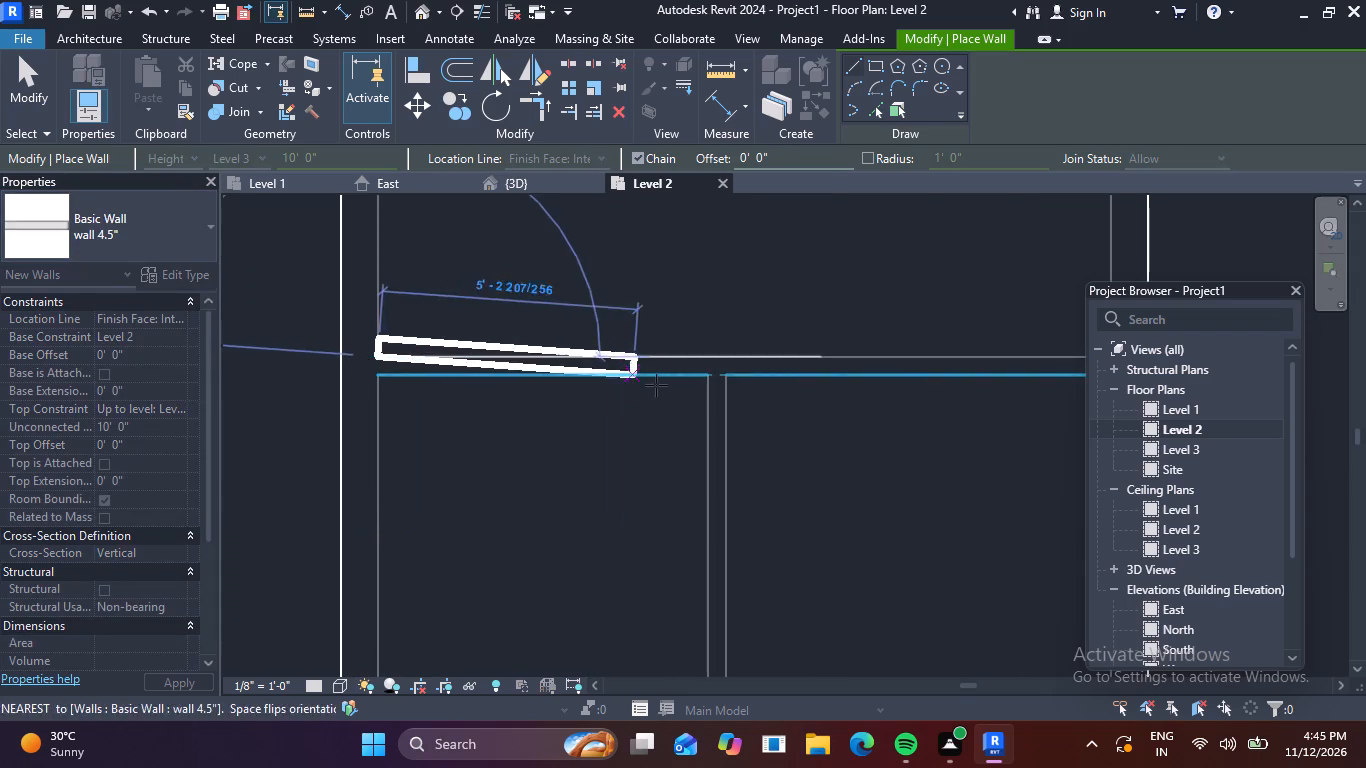
pyautogui.press('space')
pyautogui.scroll(-3, 721, 356)
pyautogui.moveTo(642, 350); pyautogui.dragTo(483, 328, button='middle')
pyautogui.click(820, 339)
pyautogui.press('Escape')
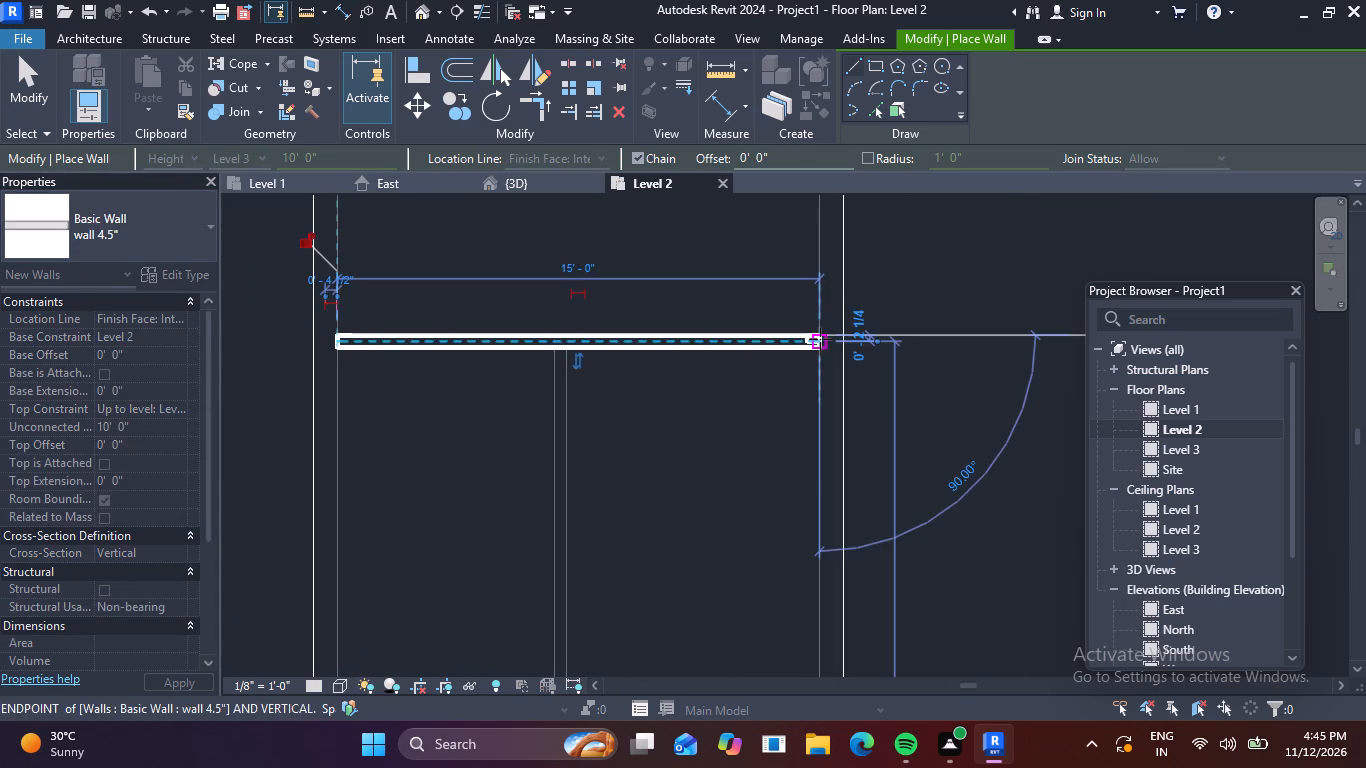
# Draw a wall 9" along the east side, from the 4.5" cross wall's south face to the partition south of the large undivided room.
pyautogui.click(204, 222)
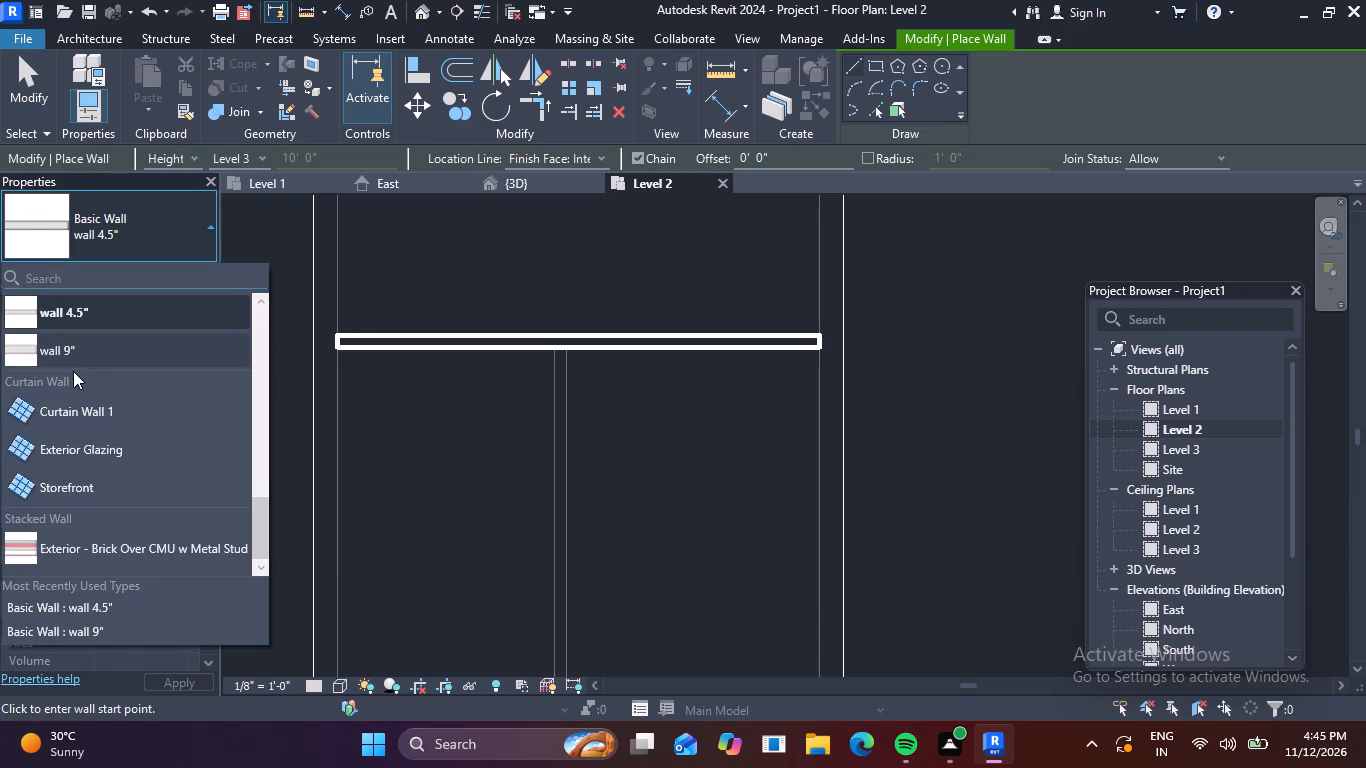
pyautogui.click(94, 345)
pyautogui.click(815, 353)
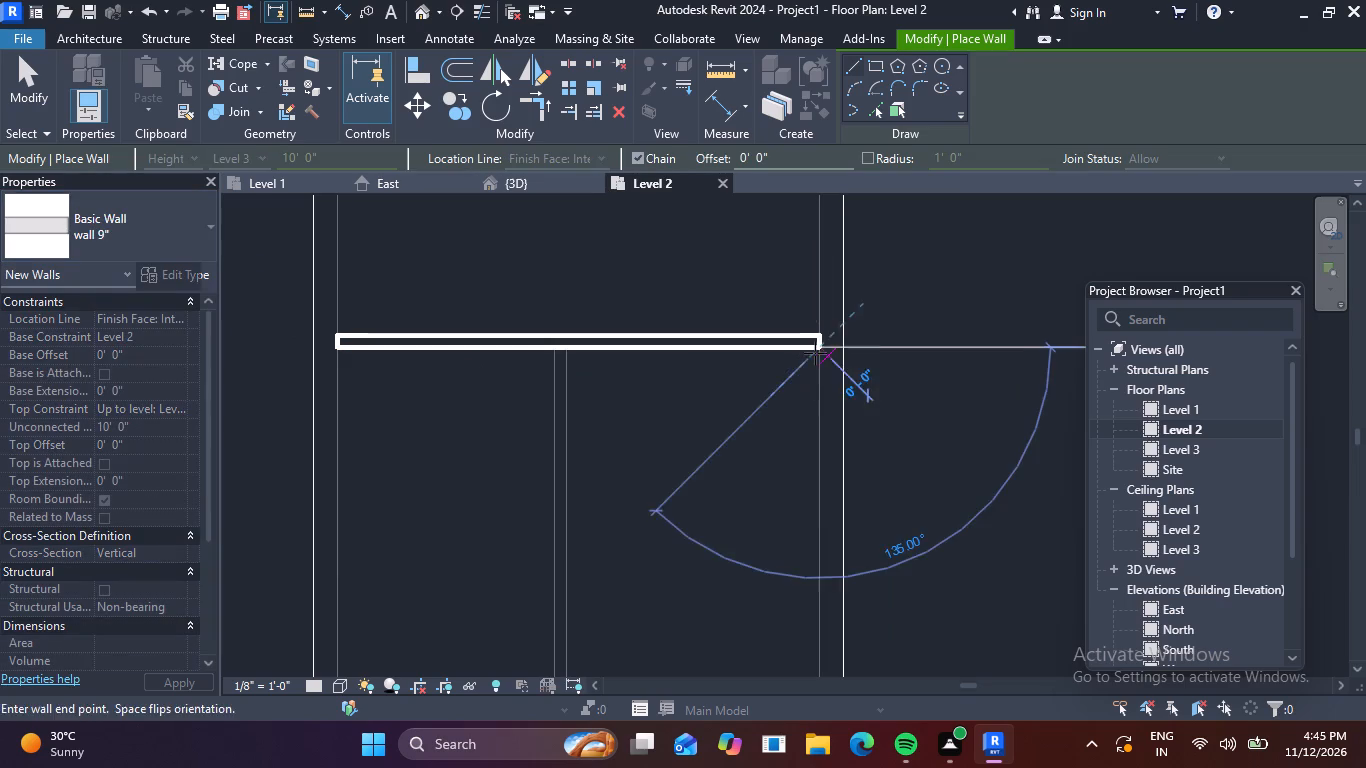
pyautogui.moveTo(814, 467); pyautogui.dragTo(757, 239, button='middle')
pyautogui.scroll(-7, 734, 203)
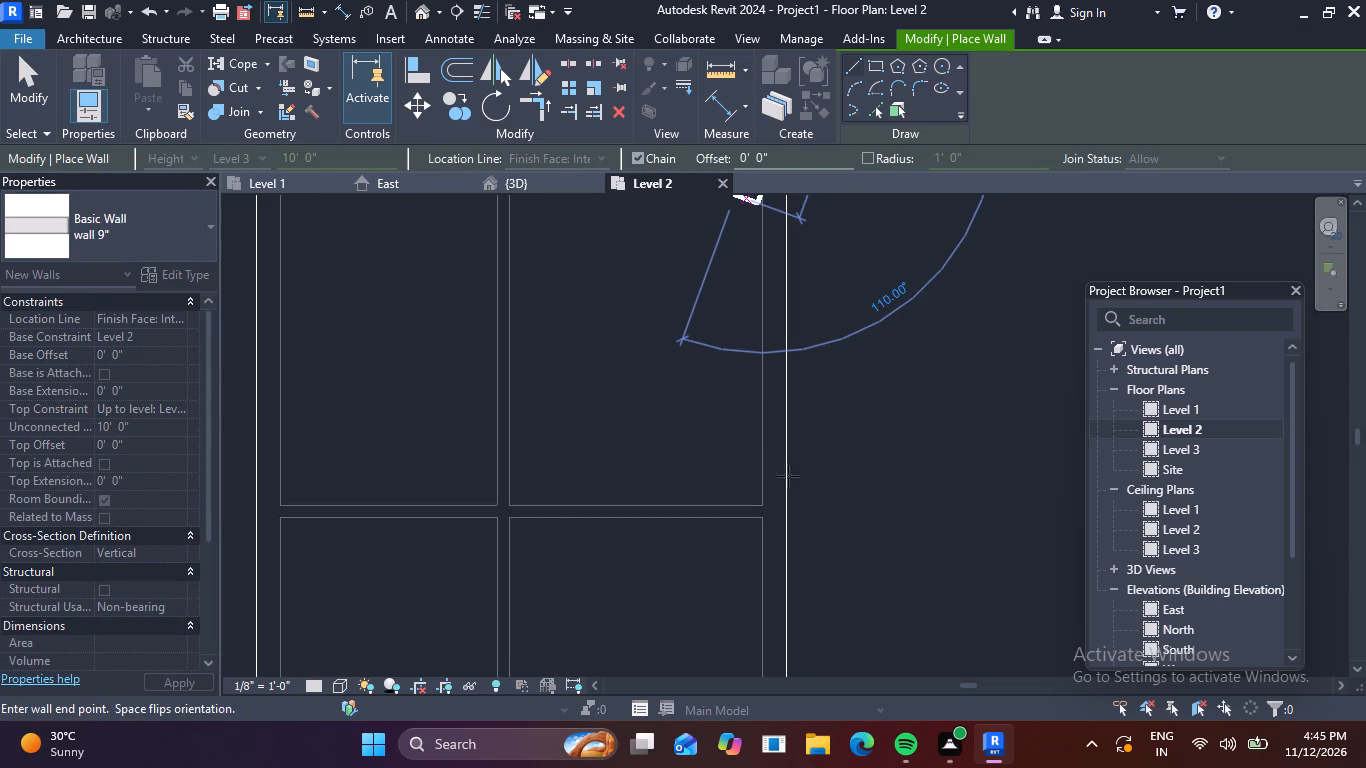
pyautogui.scroll(-5, 775, 521)
pyautogui.moveTo(757, 516); pyautogui.dragTo(726, 366, button='middle')
pyautogui.scroll(4, 736, 499)
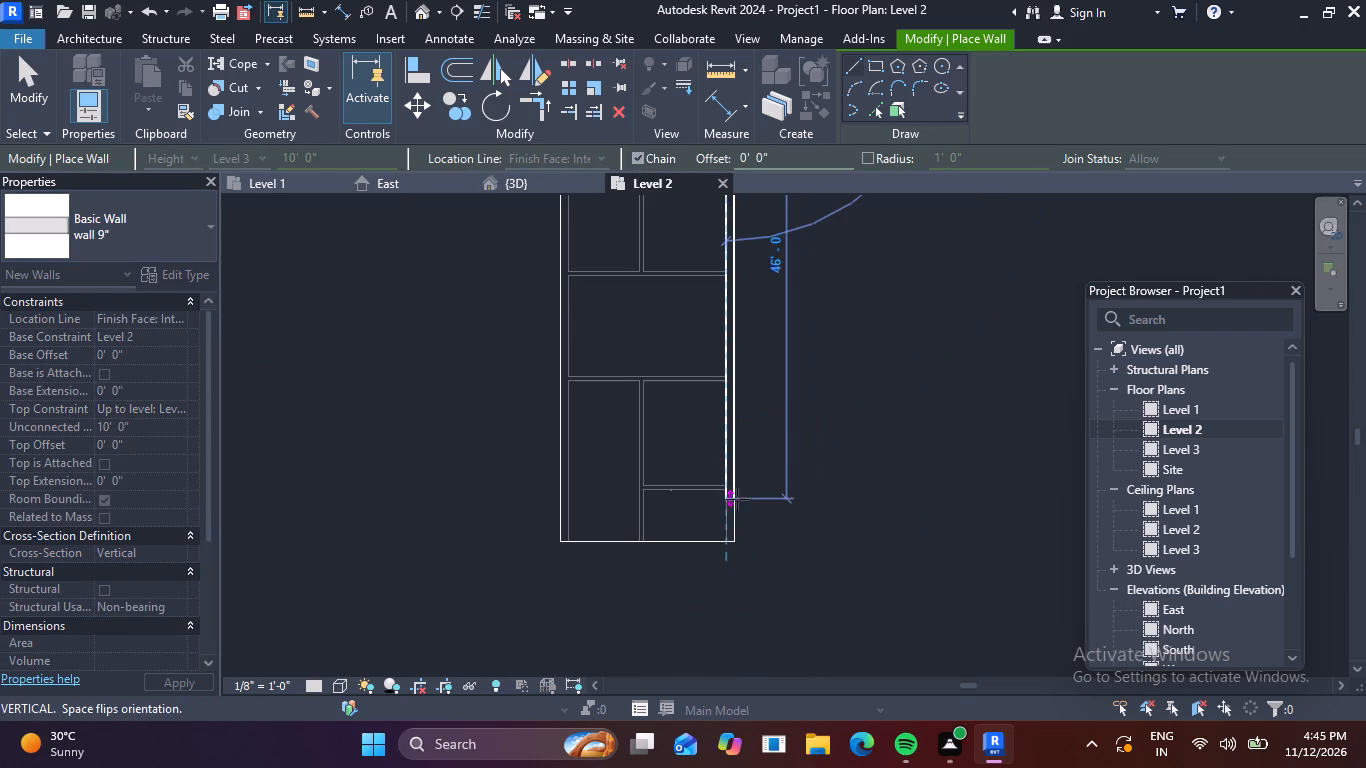
pyautogui.scroll(5, 721, 410)
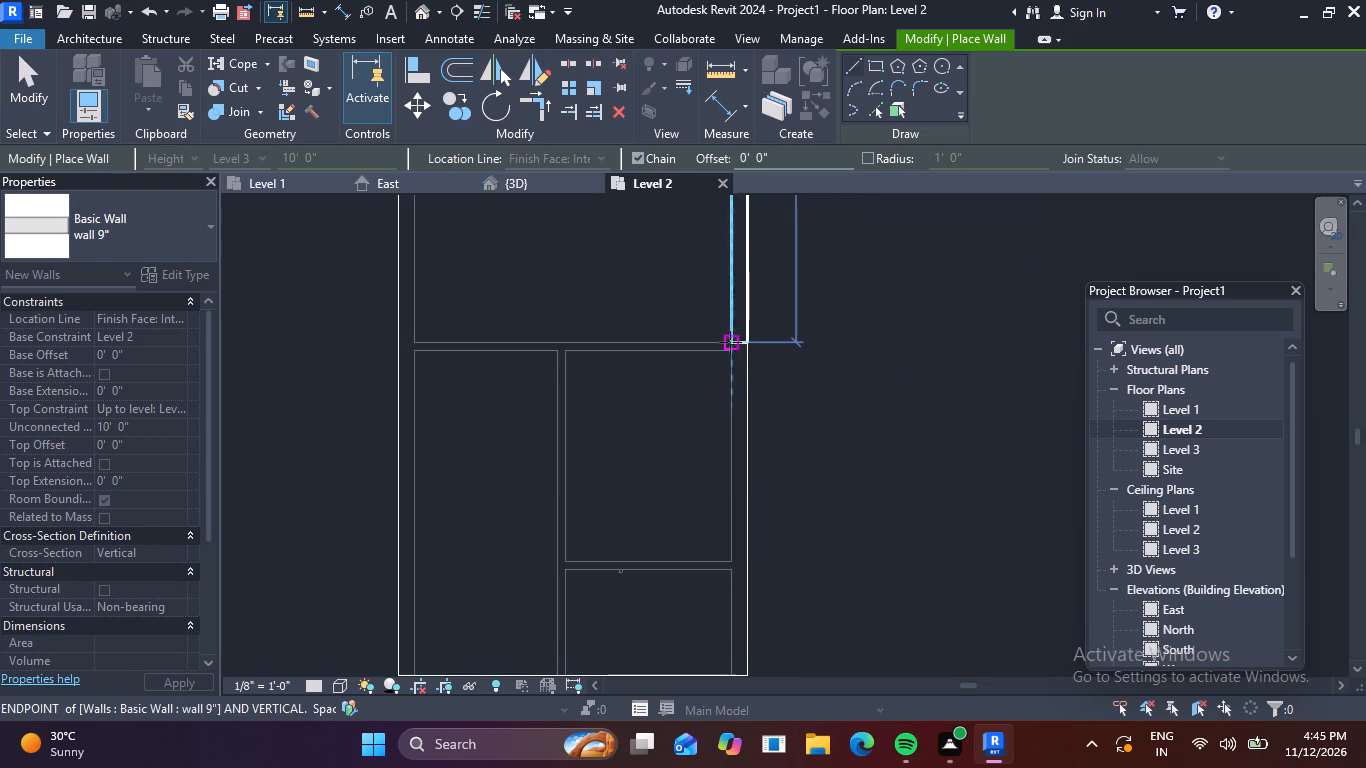
pyautogui.click(734, 337)
pyautogui.press('Escape')
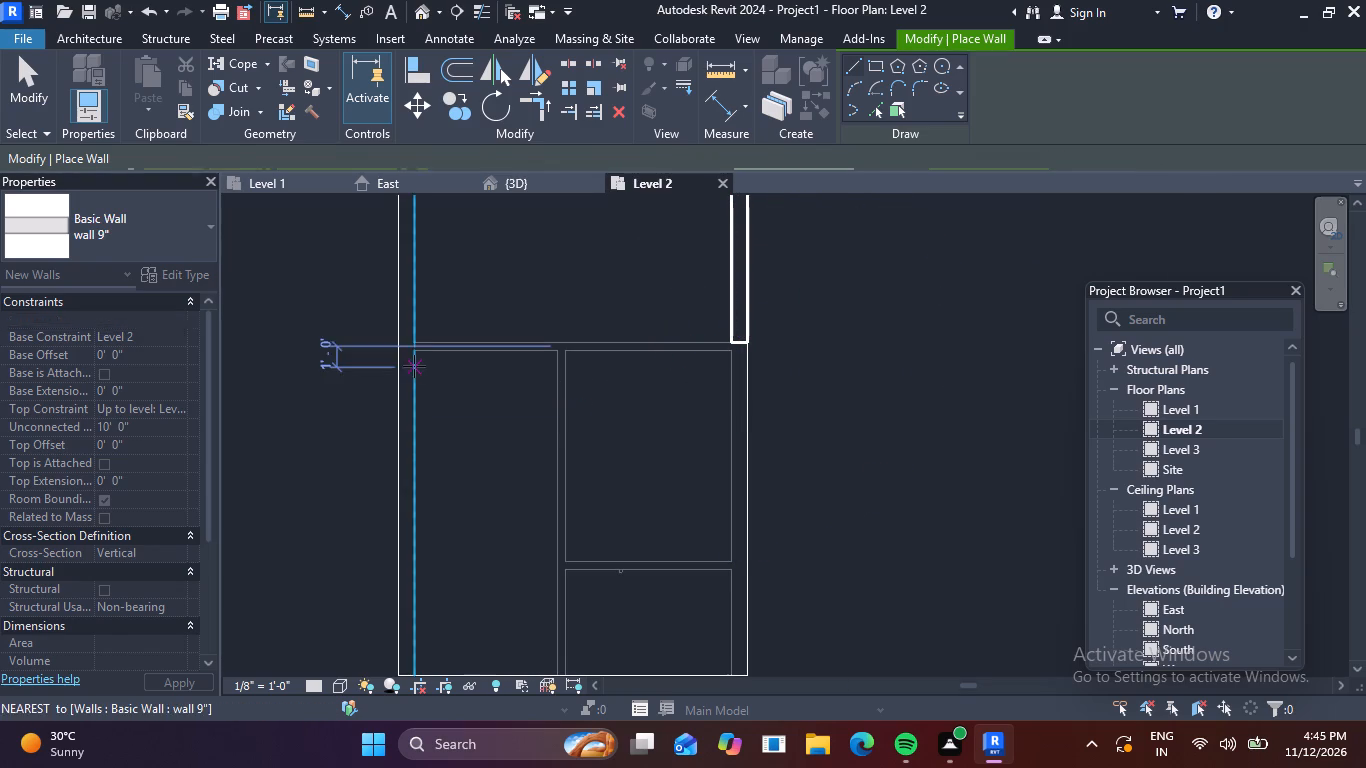
# Draw a matching wall 9" along the west side, from the partition south of the large undivided room up to the 4.5" cross wall.
pyautogui.click(413, 344)
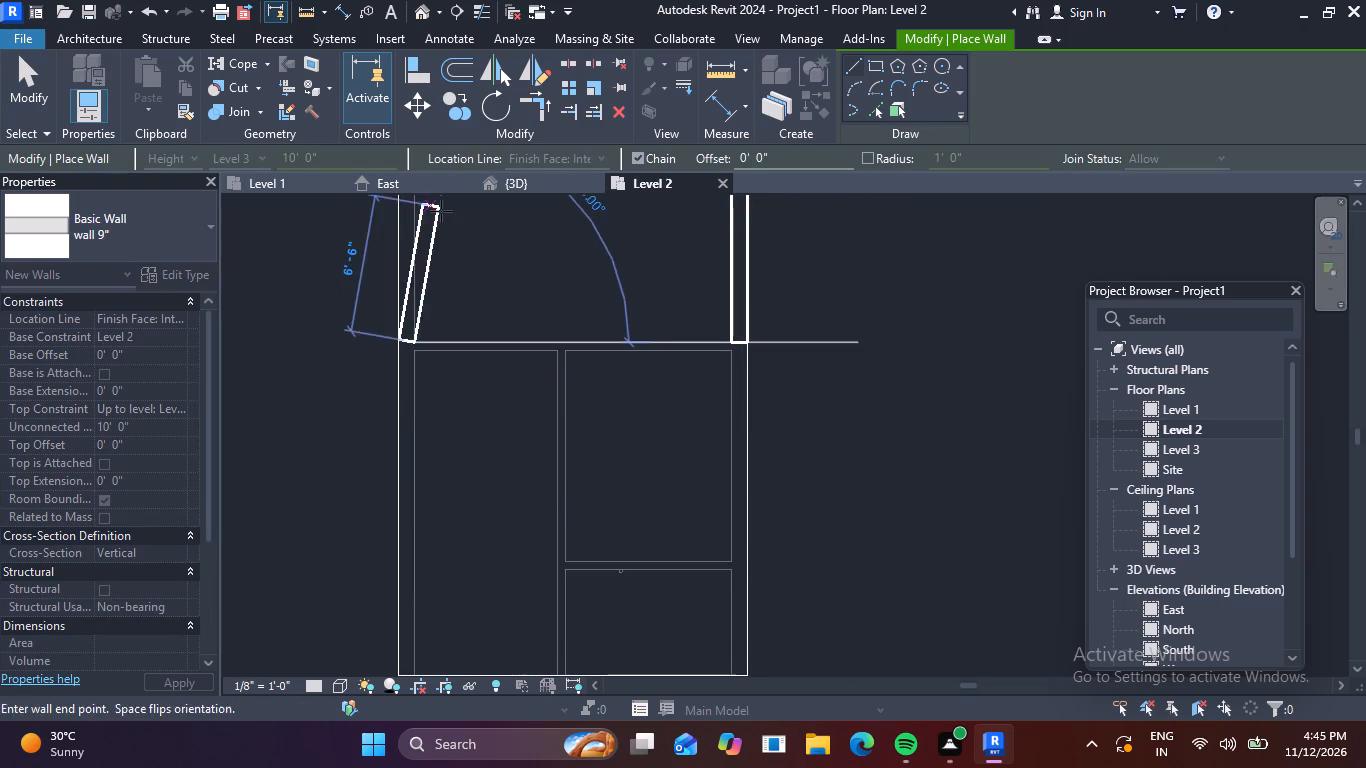
pyautogui.scroll(-3, 441, 211)
pyautogui.moveTo(428, 228); pyautogui.dragTo(438, 688, button='middle')
pyautogui.scroll(4, 432, 283)
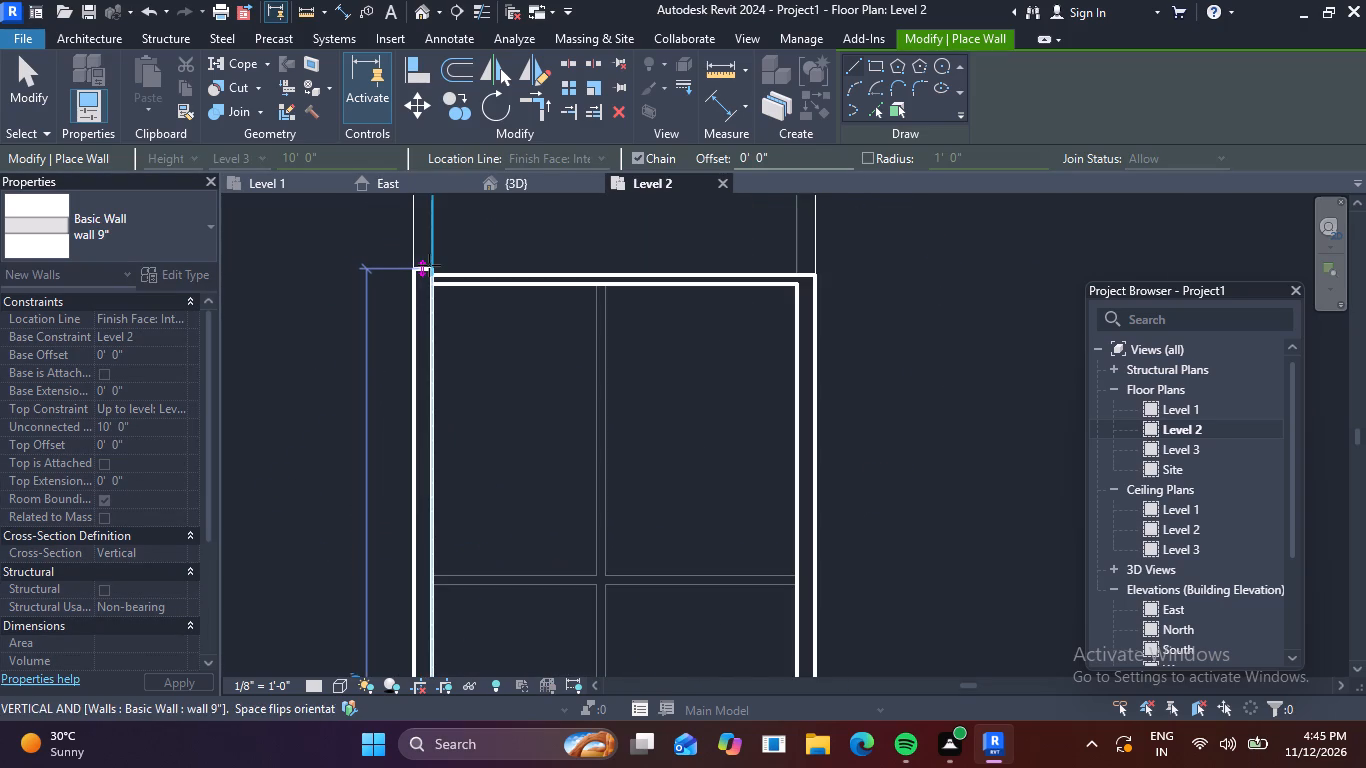
pyautogui.scroll(5, 430, 265)
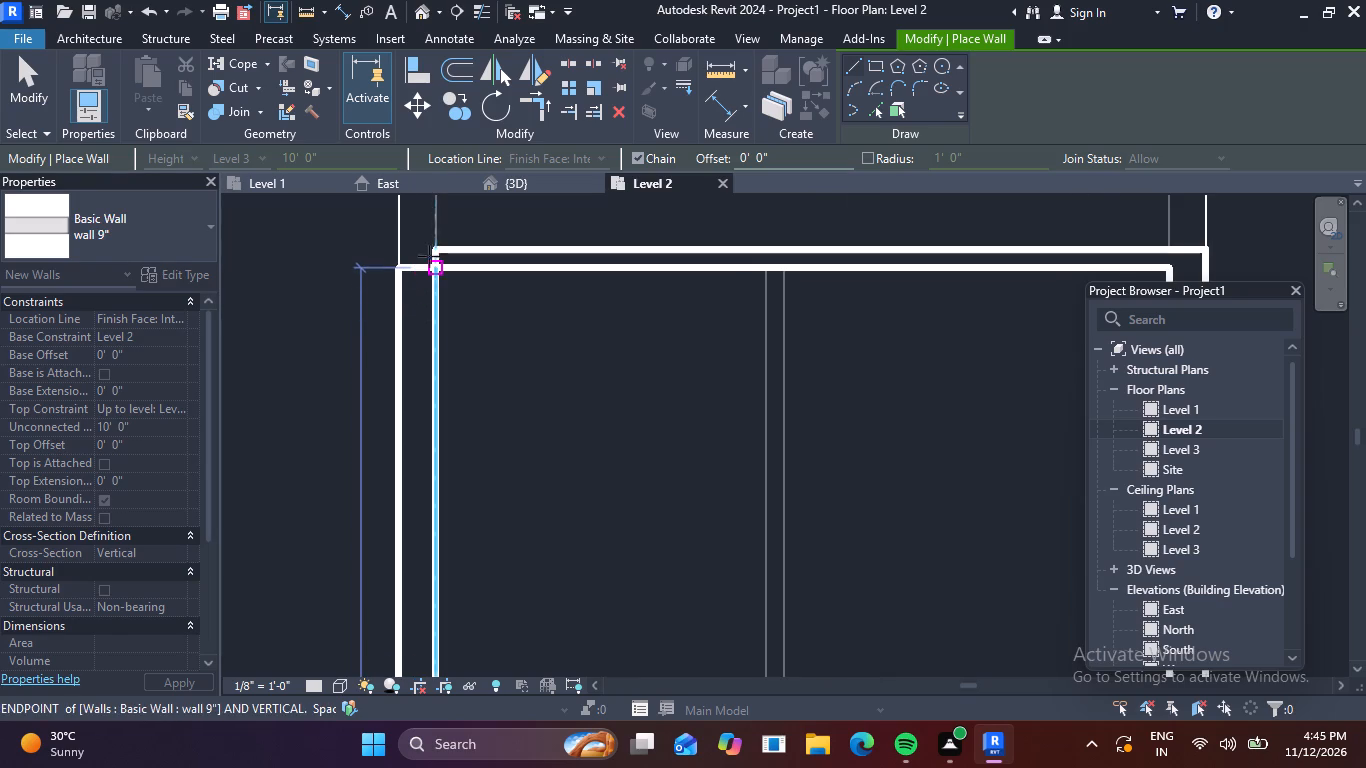
pyautogui.click(432, 245)
pyautogui.press('Escape')
# Draw a 24' - 9" wall 4.5" over the central lengthwise partition, running south from the northern cross wall, flipped to the partition's west side.
pyautogui.scroll(-6, 526, 303)
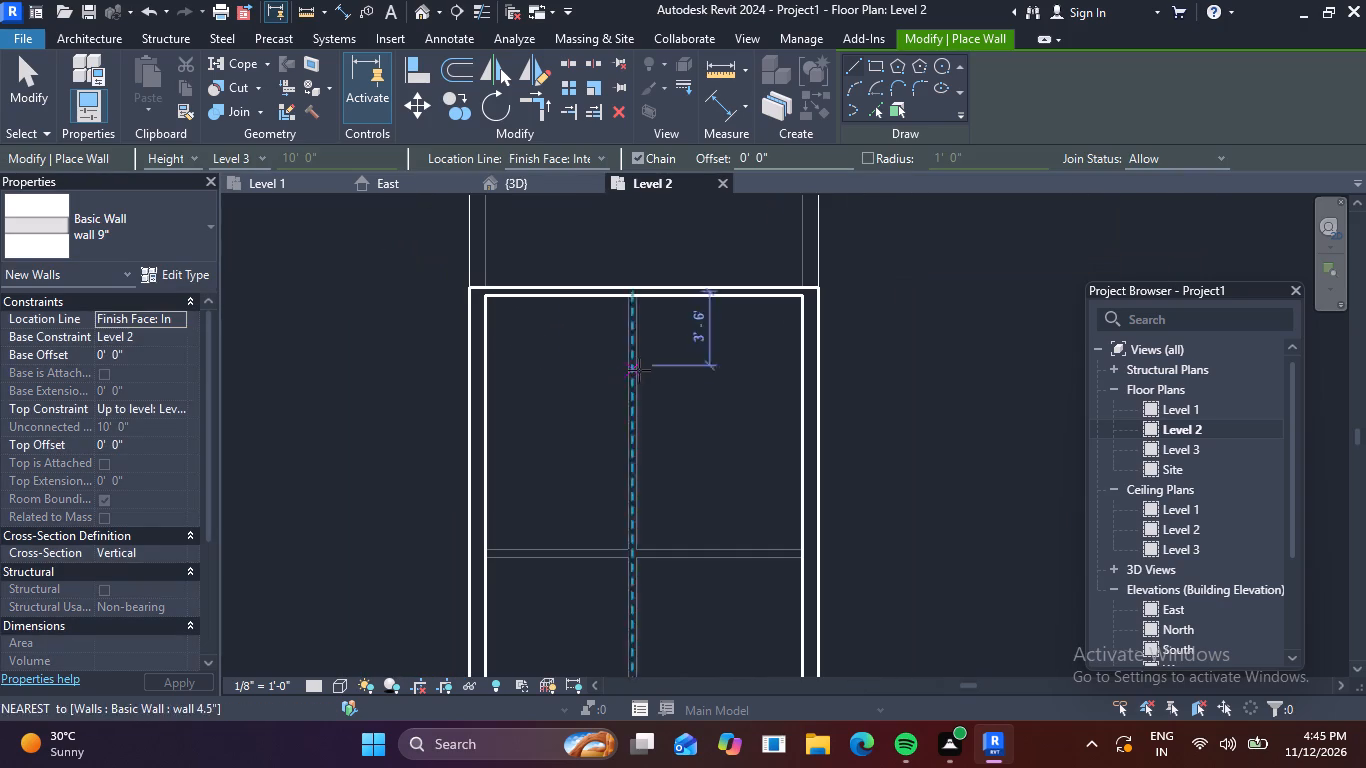
pyautogui.scroll(-3, 699, 397)
pyautogui.moveTo(706, 433); pyautogui.dragTo(668, 345, button='middle')
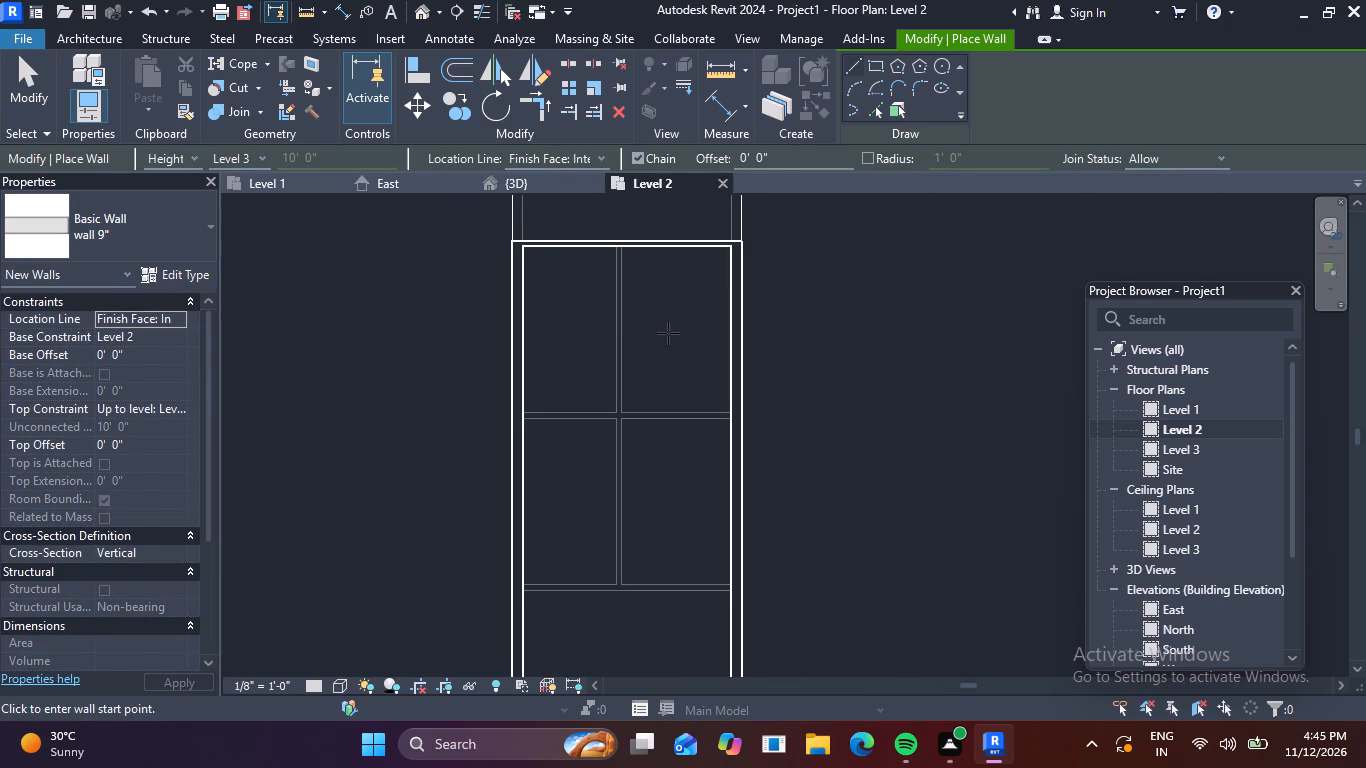
pyautogui.scroll(-1, 658, 330)
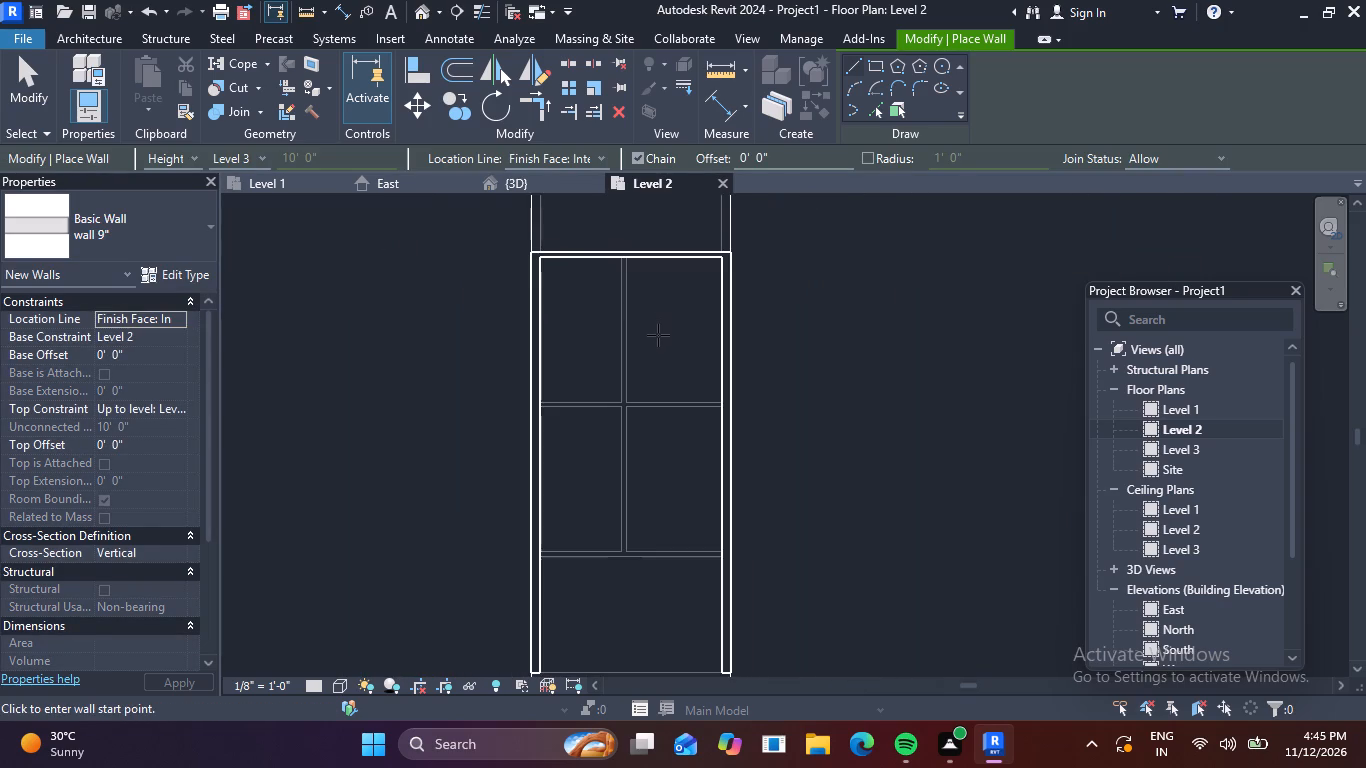
pyautogui.scroll(-2, 658, 335)
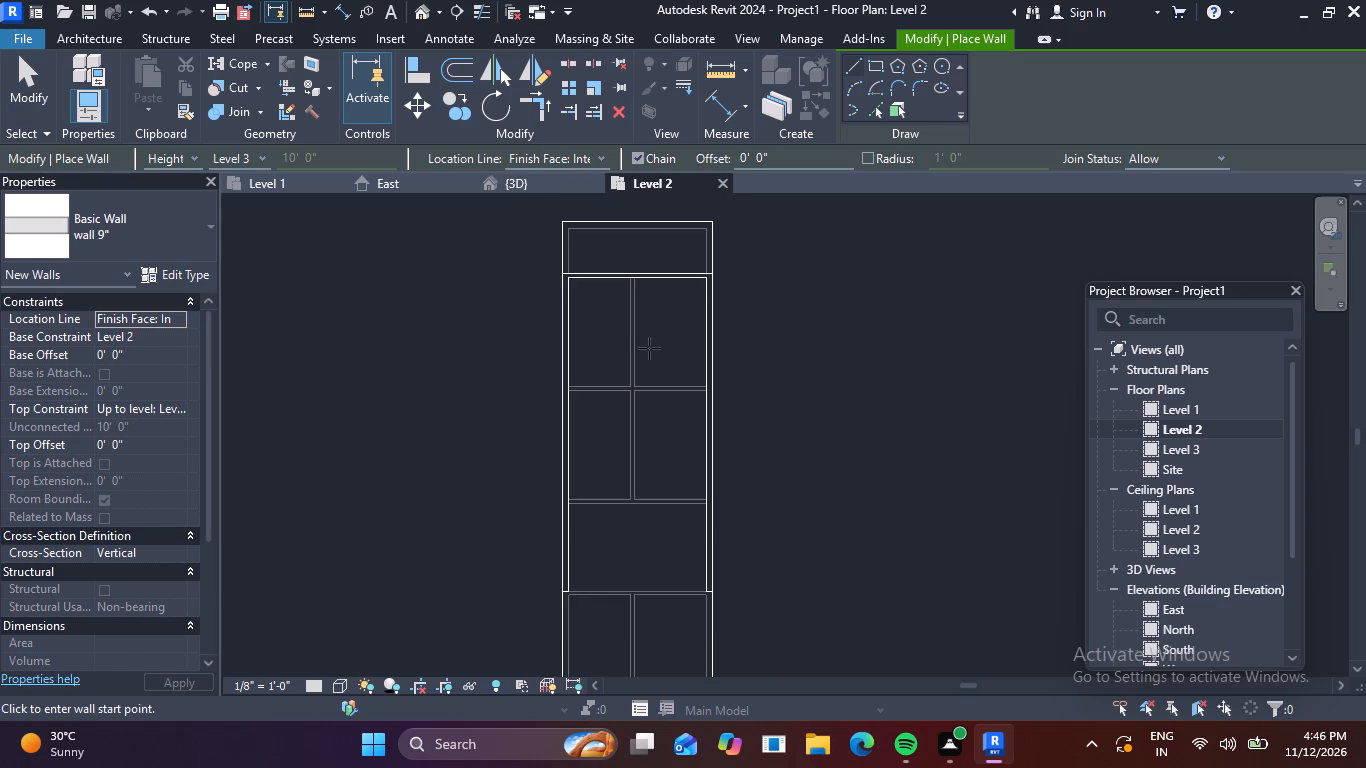
pyautogui.scroll(1, 634, 449)
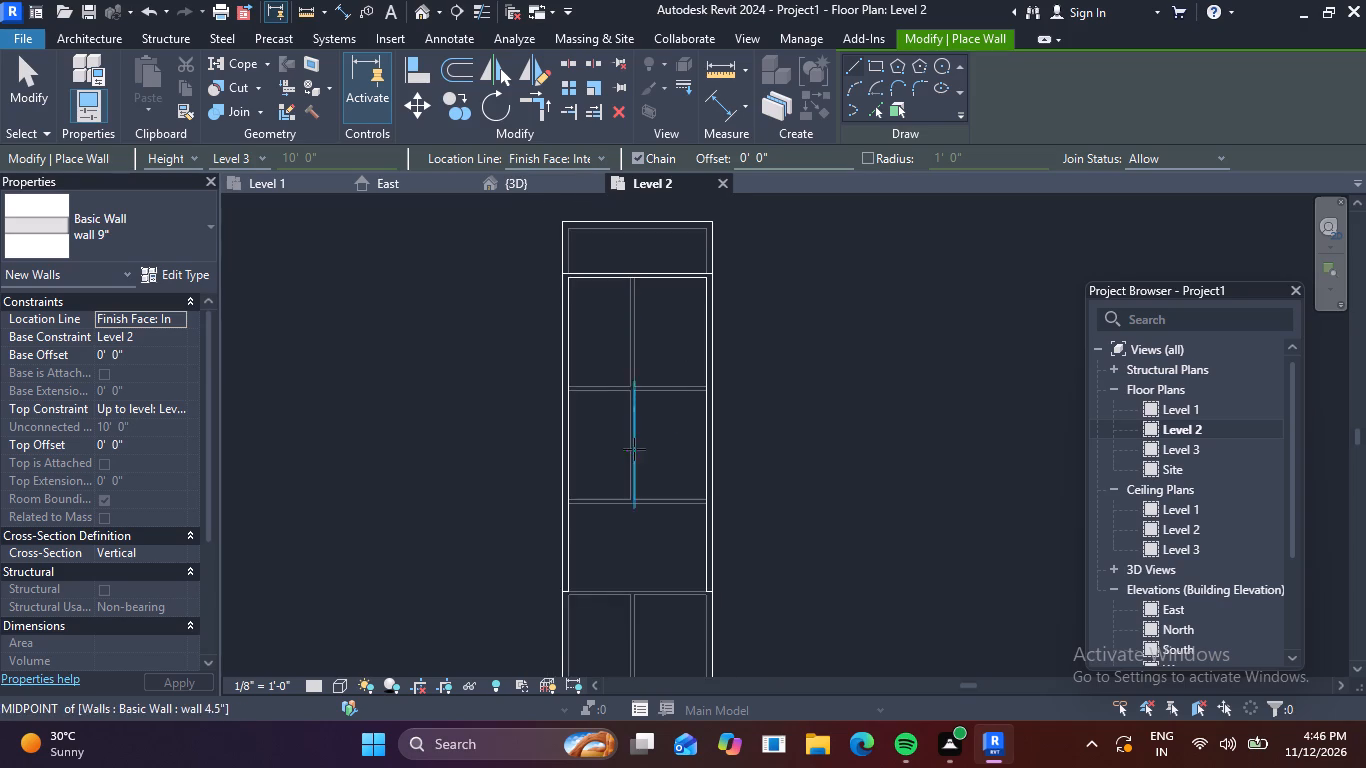
pyautogui.scroll(1, 634, 449)
pyautogui.scroll(-2, 649, 304)
pyautogui.moveTo(654, 325); pyautogui.dragTo(660, 358, button='middle')
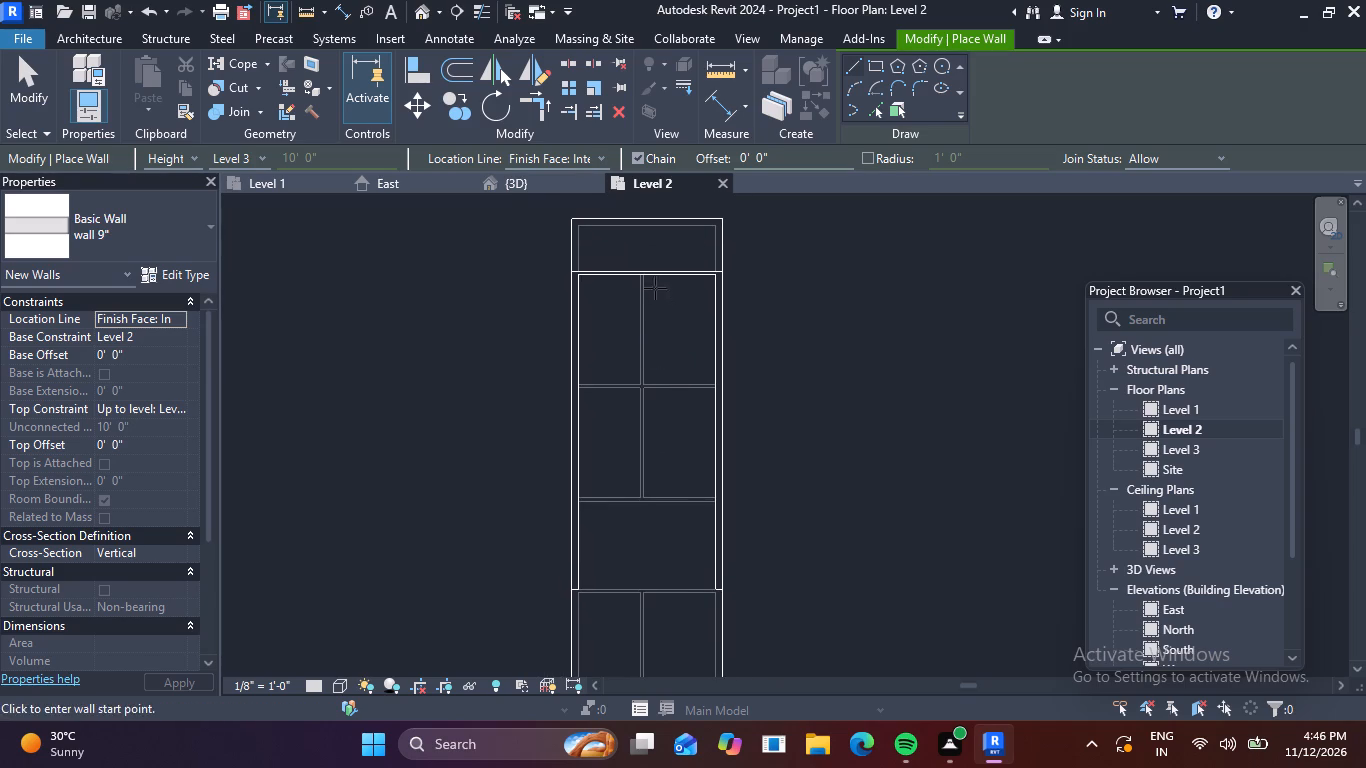
pyautogui.scroll(3, 645, 279)
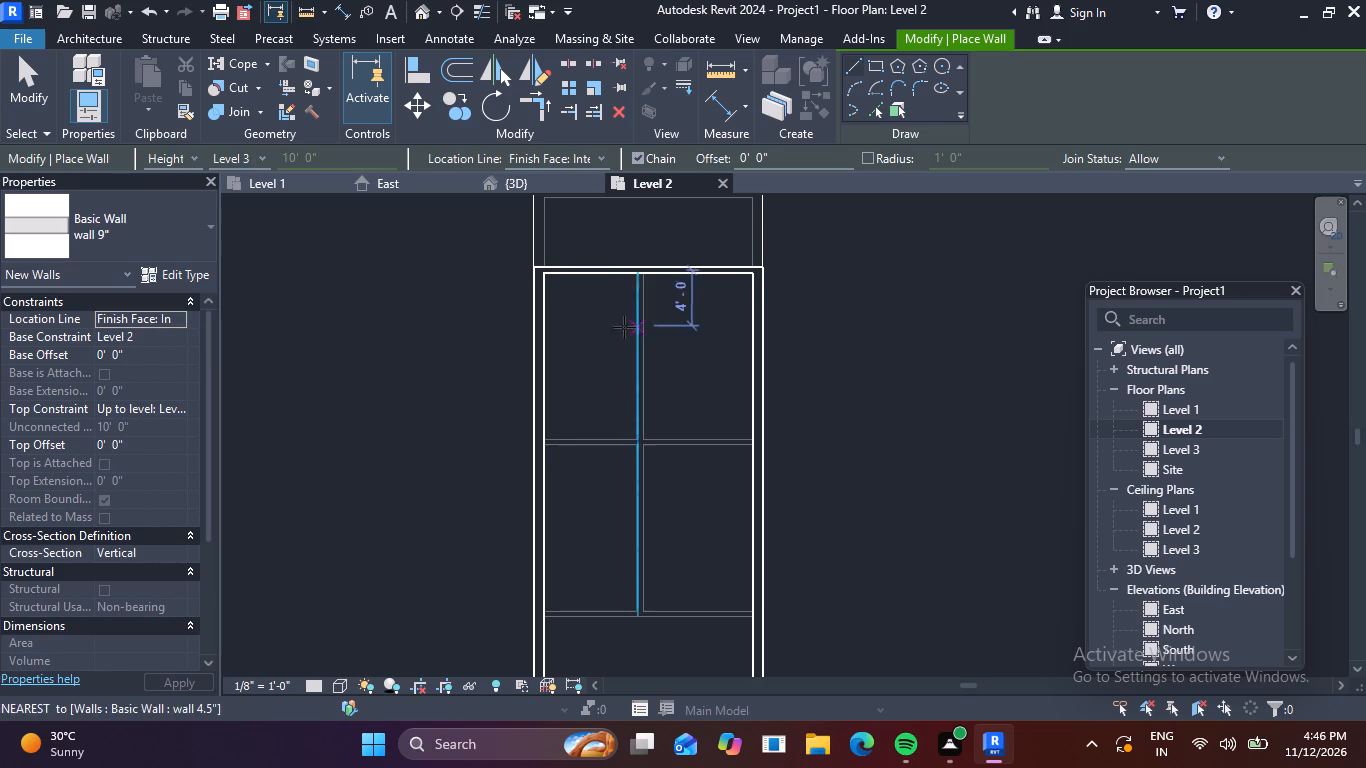
pyautogui.press('Escape')
pyautogui.click(617, 276)
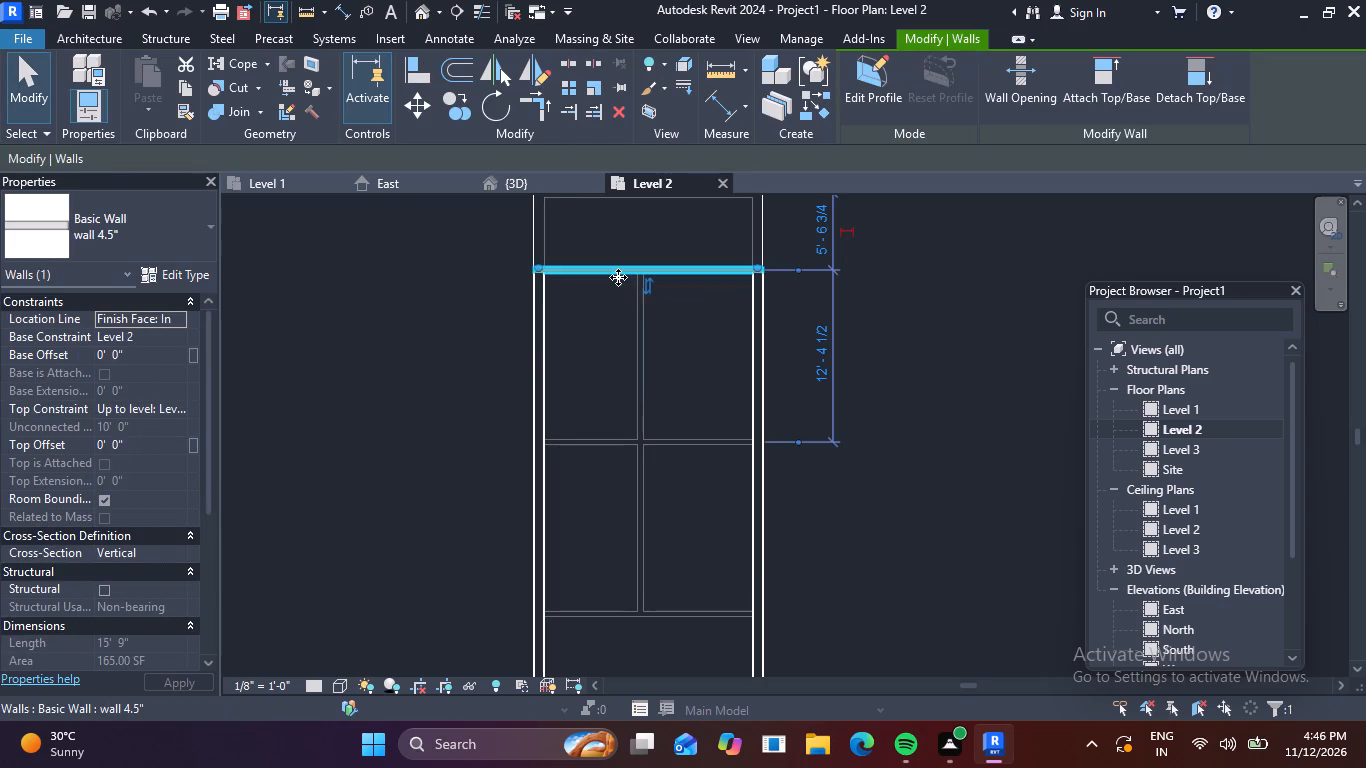
pyautogui.write('cs')
pyautogui.click(645, 273)
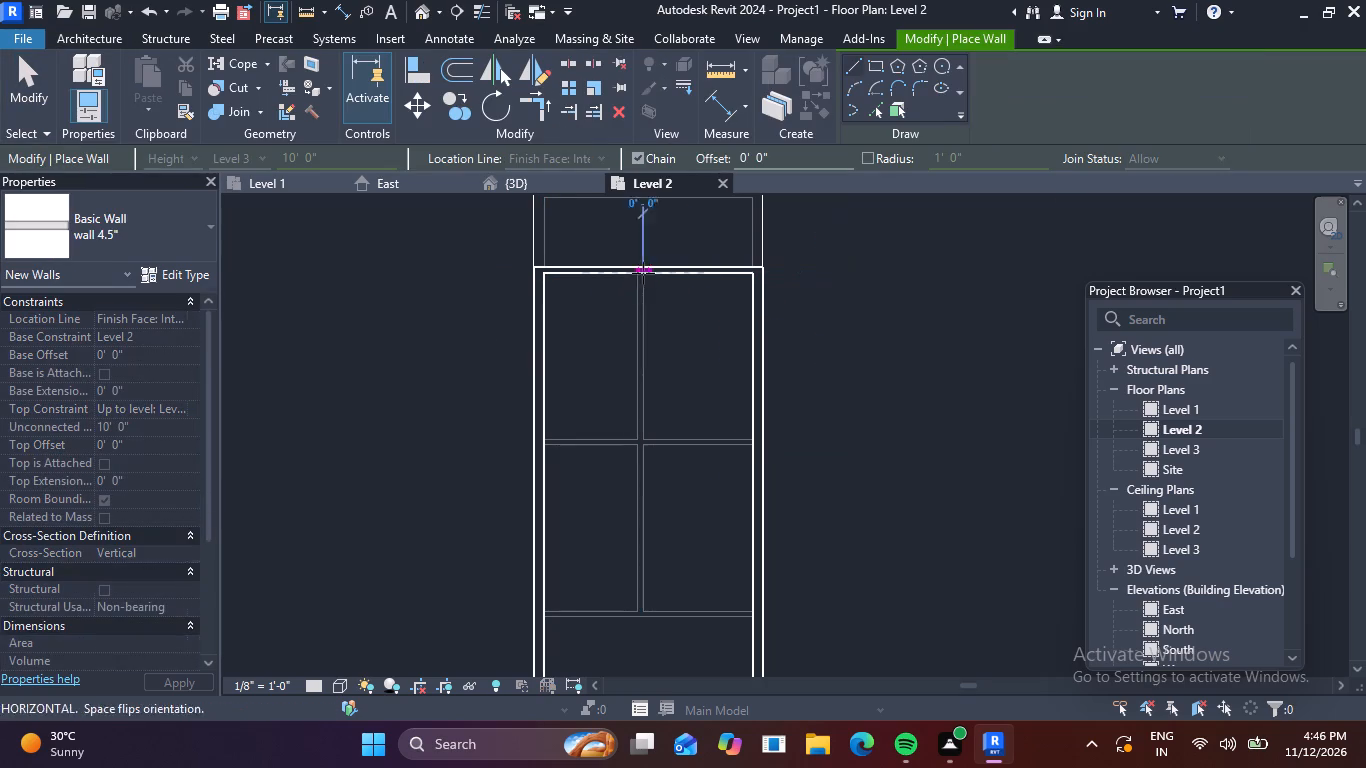
pyautogui.press('space')
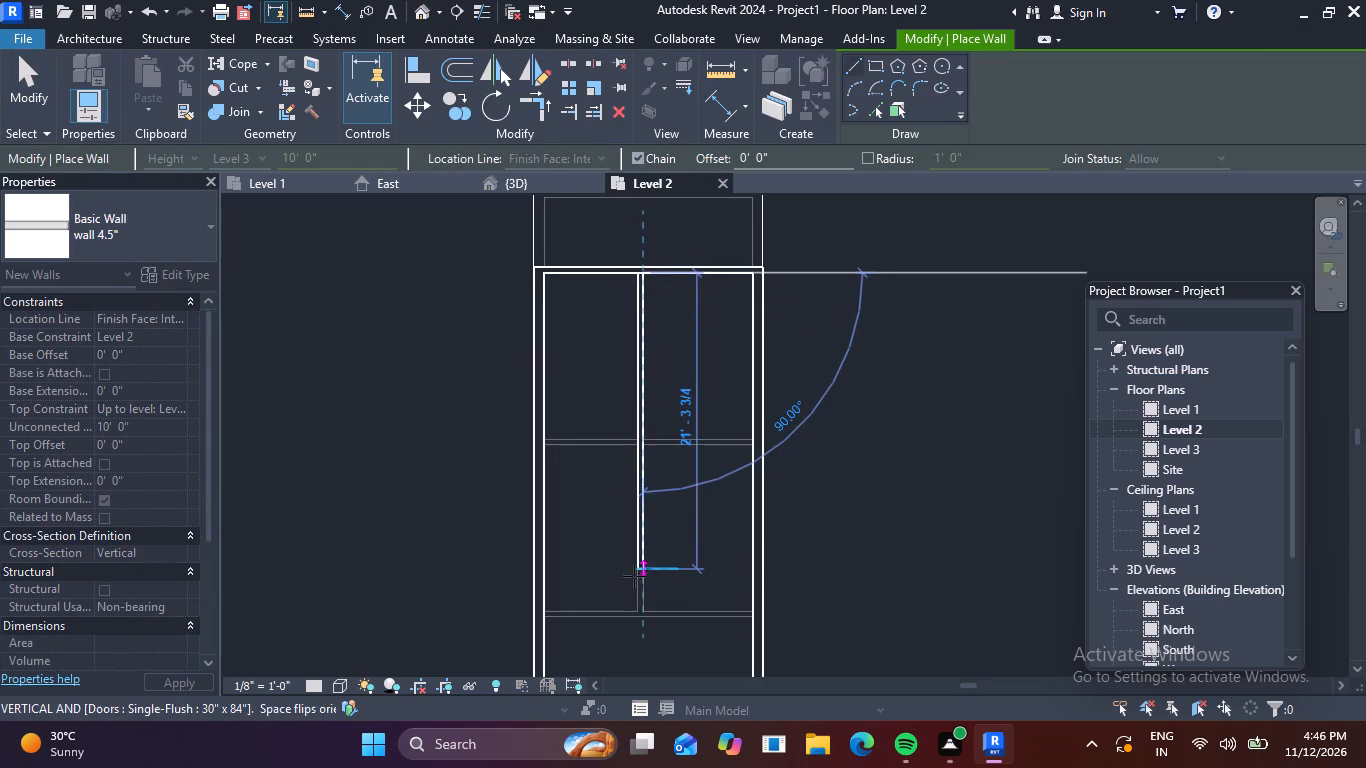
pyautogui.scroll(5, 644, 620)
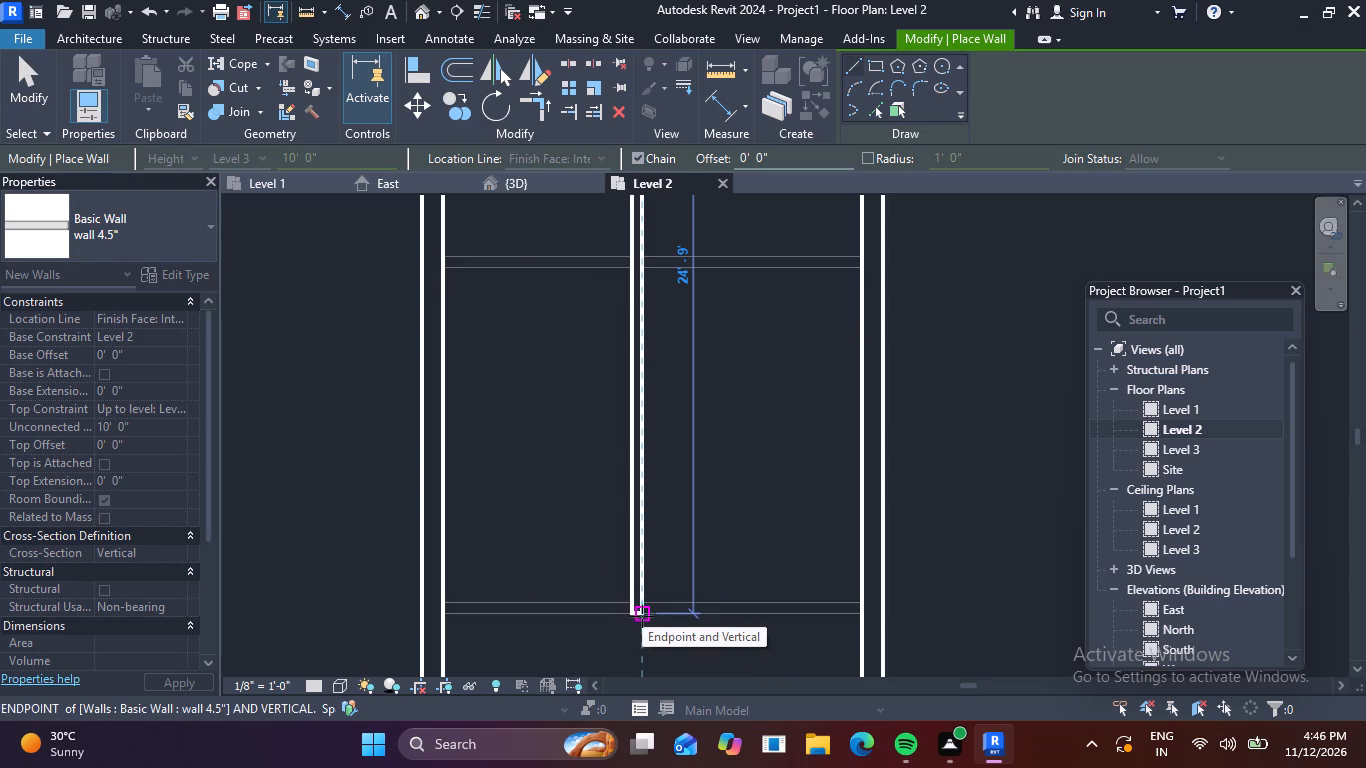
pyautogui.click(642, 616)
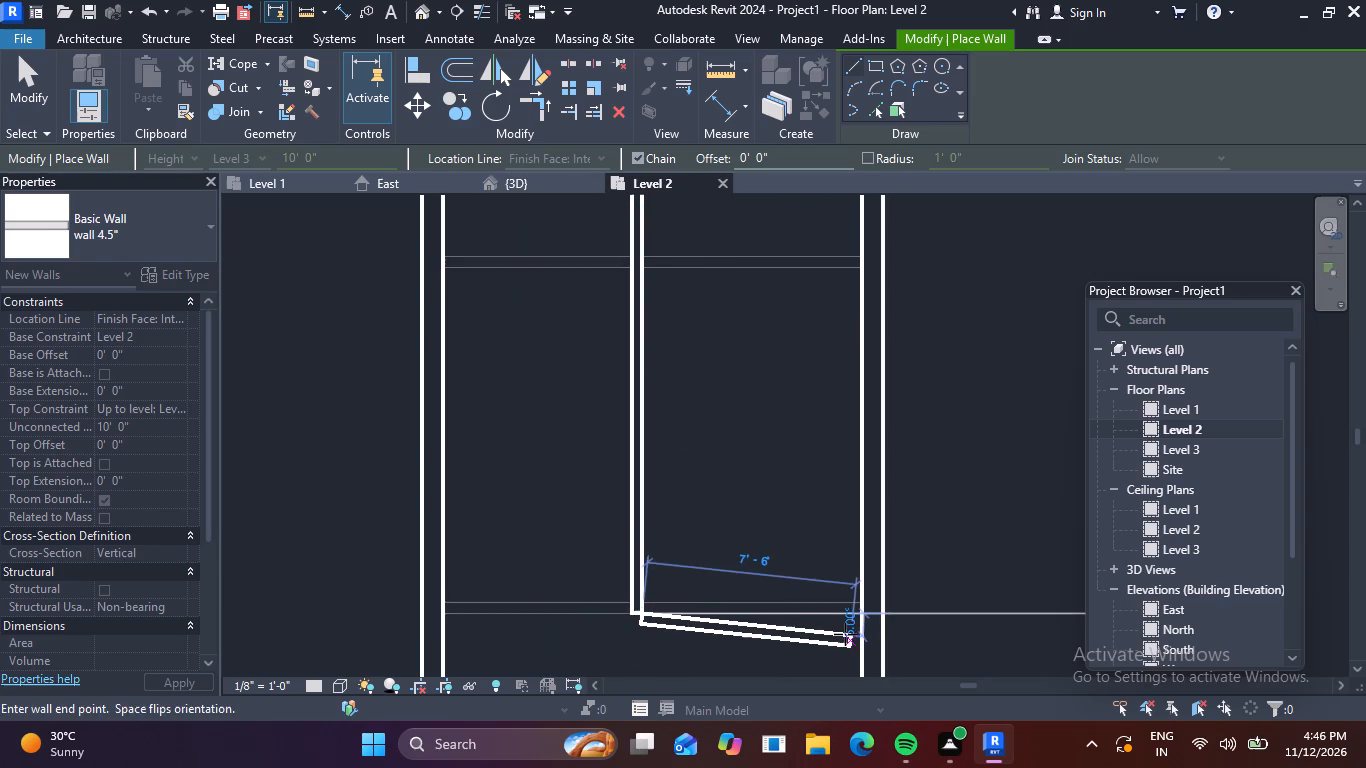
pyautogui.press('Escape')
# Draw a 7' - 10 1/2" wall 4.5" from the east wall to the central wall's south end, flipped to the north side.
pyautogui.click(861, 613)
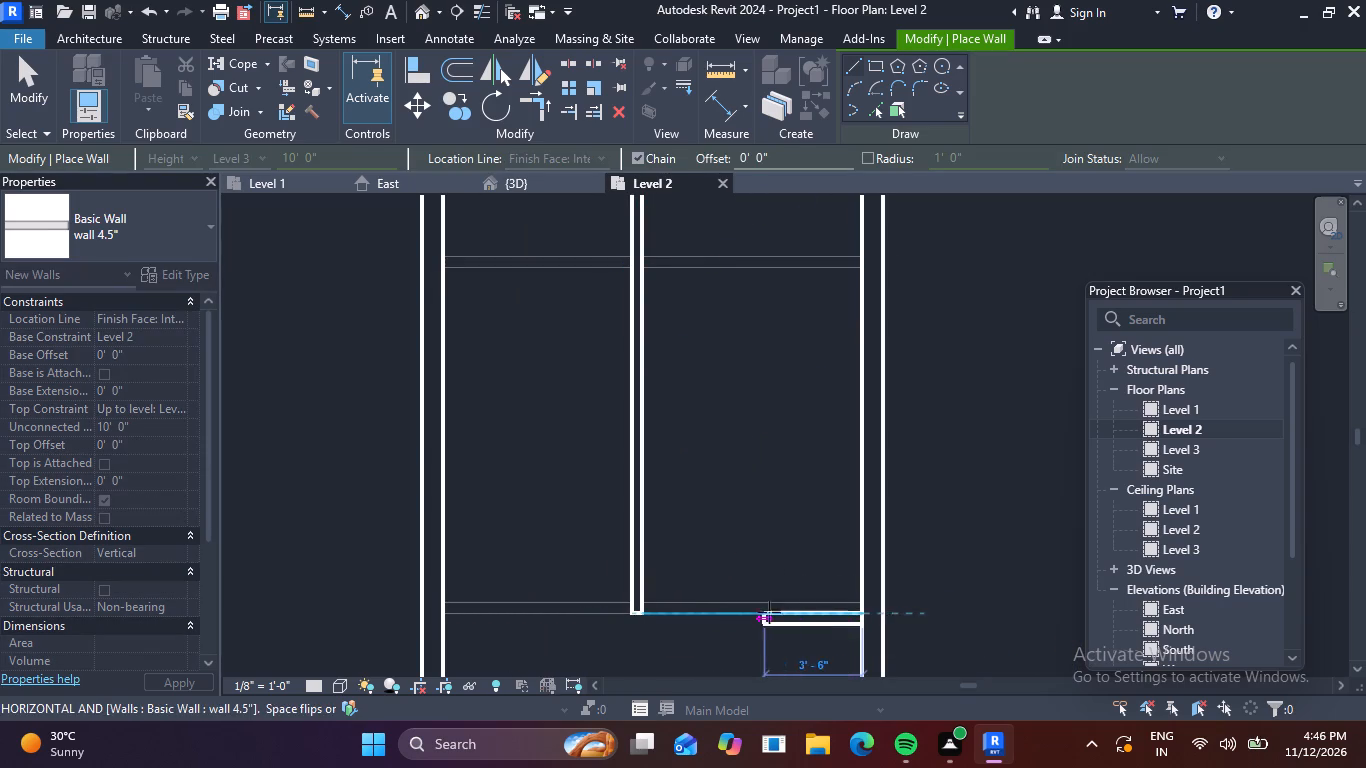
pyautogui.press('space')
pyautogui.click(642, 612)
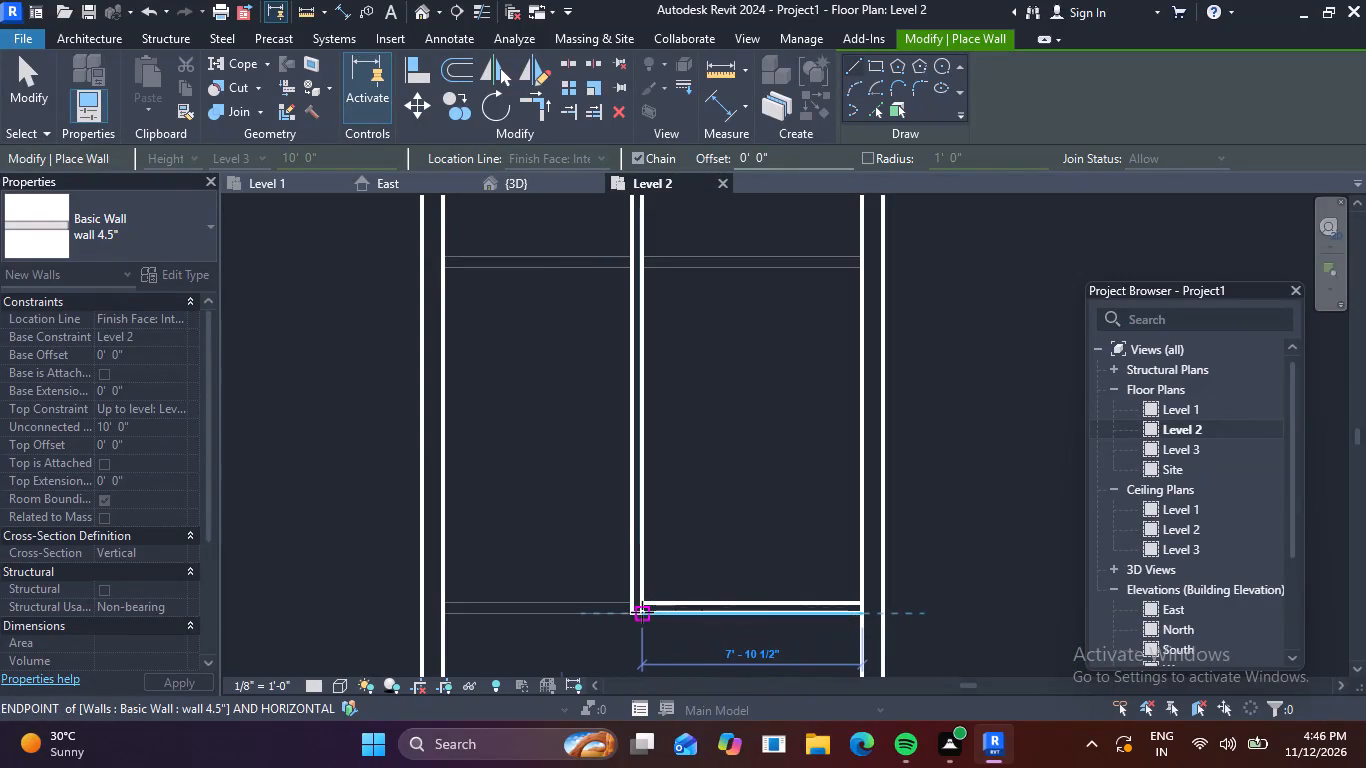
pyautogui.press('space')
pyautogui.scroll(-2, 741, 455)
pyautogui.moveTo(734, 457); pyautogui.dragTo(699, 618, button='middle')
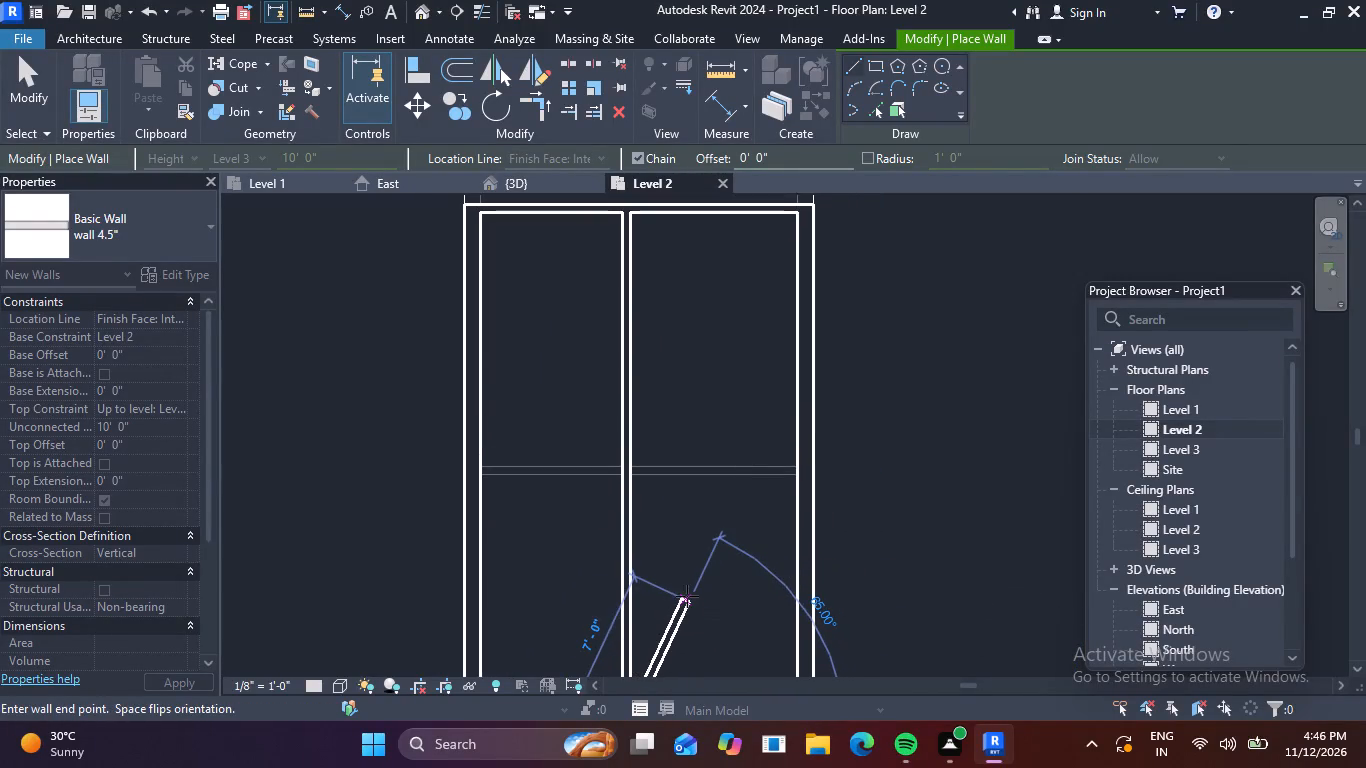
pyautogui.press('Escape')
# Draw a flipped wall 4.5" over the partition between the two eastern rooms, from the east wall to the central wall.
pyautogui.moveTo(778, 468); pyautogui.dragTo(753, 645, button='middle')
pyautogui.scroll(3, 818, 498)
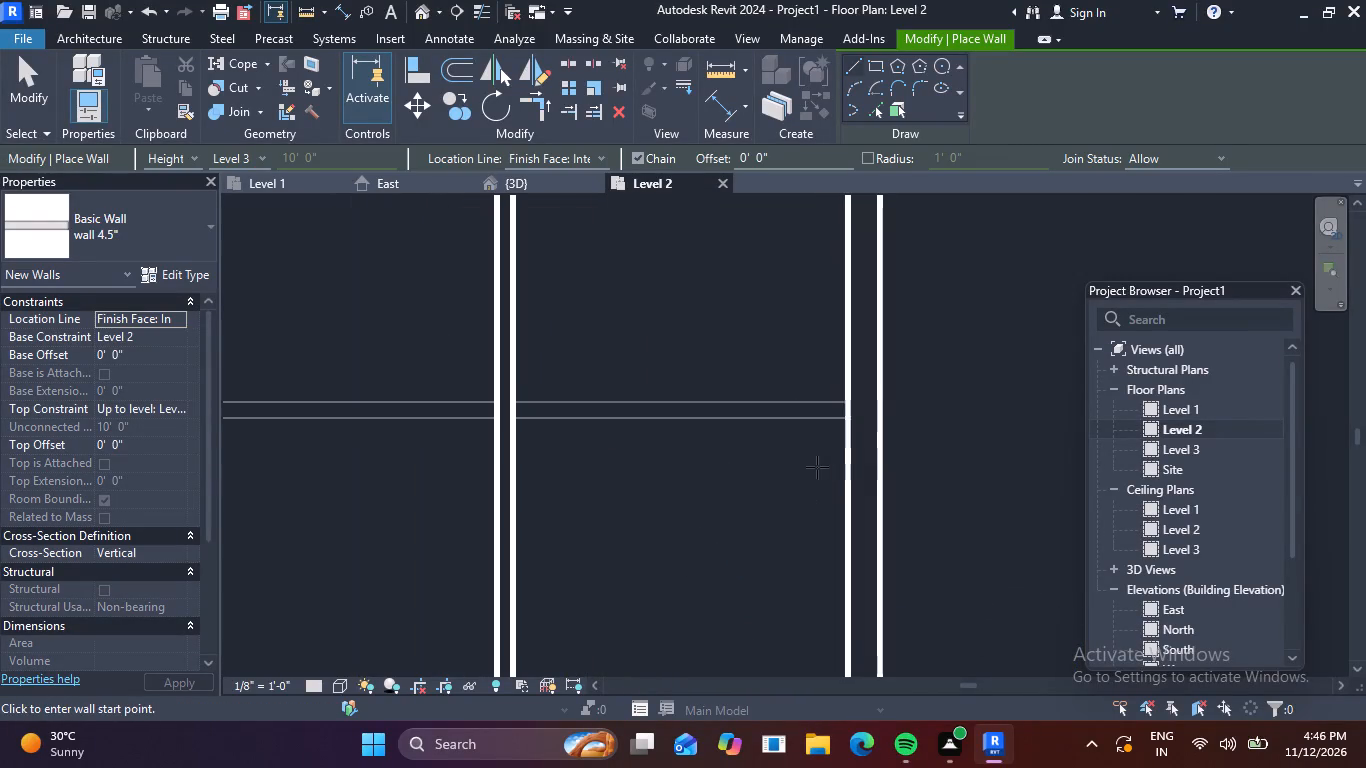
pyautogui.click(847, 420)
pyautogui.press('space')
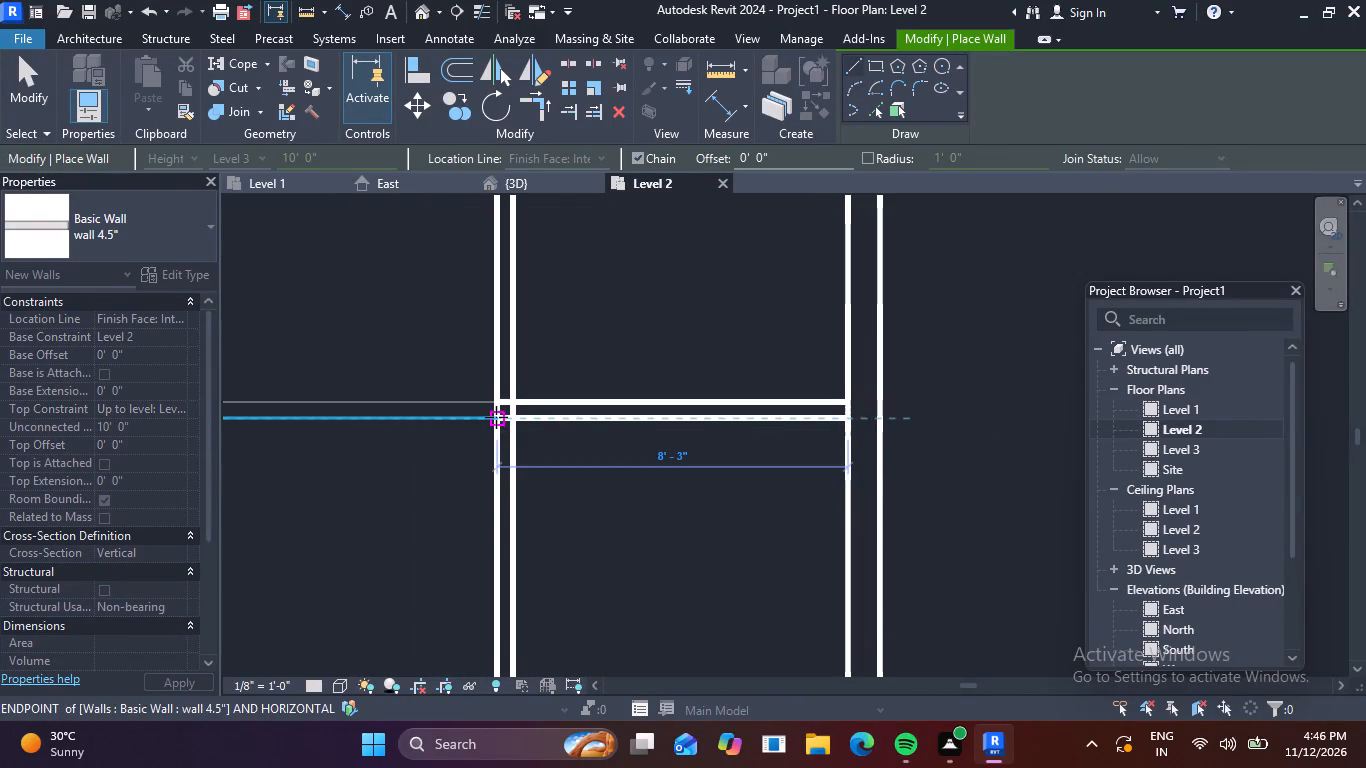
pyautogui.click(511, 415)
pyautogui.press('Escape')
# Draw a wall 4.5" over the partition south of the large undivided room, joining the south ends of both 9" side walls.
pyautogui.scroll(-2, 621, 385)
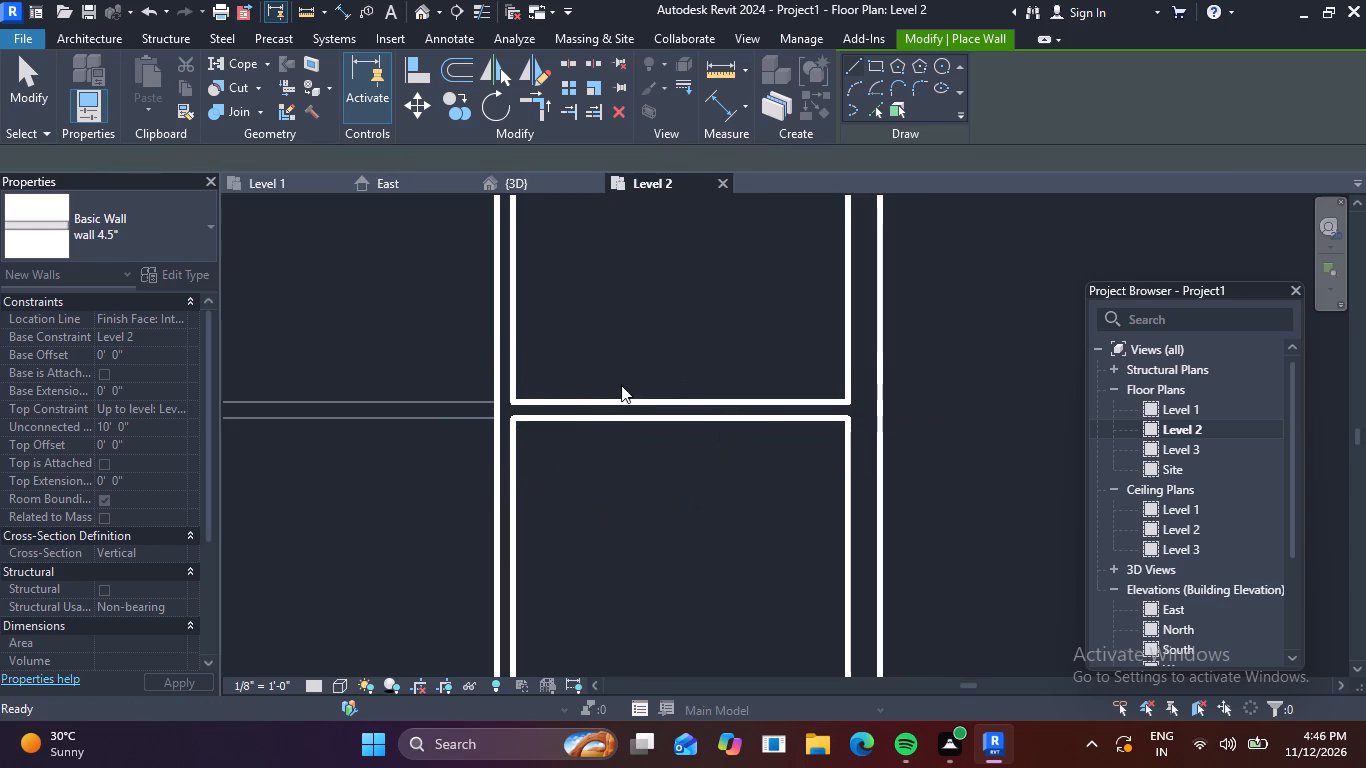
pyautogui.scroll(-4, 621, 385)
pyautogui.scroll(-1, 652, 306)
pyautogui.moveTo(654, 348); pyautogui.dragTo(677, 498, button='middle')
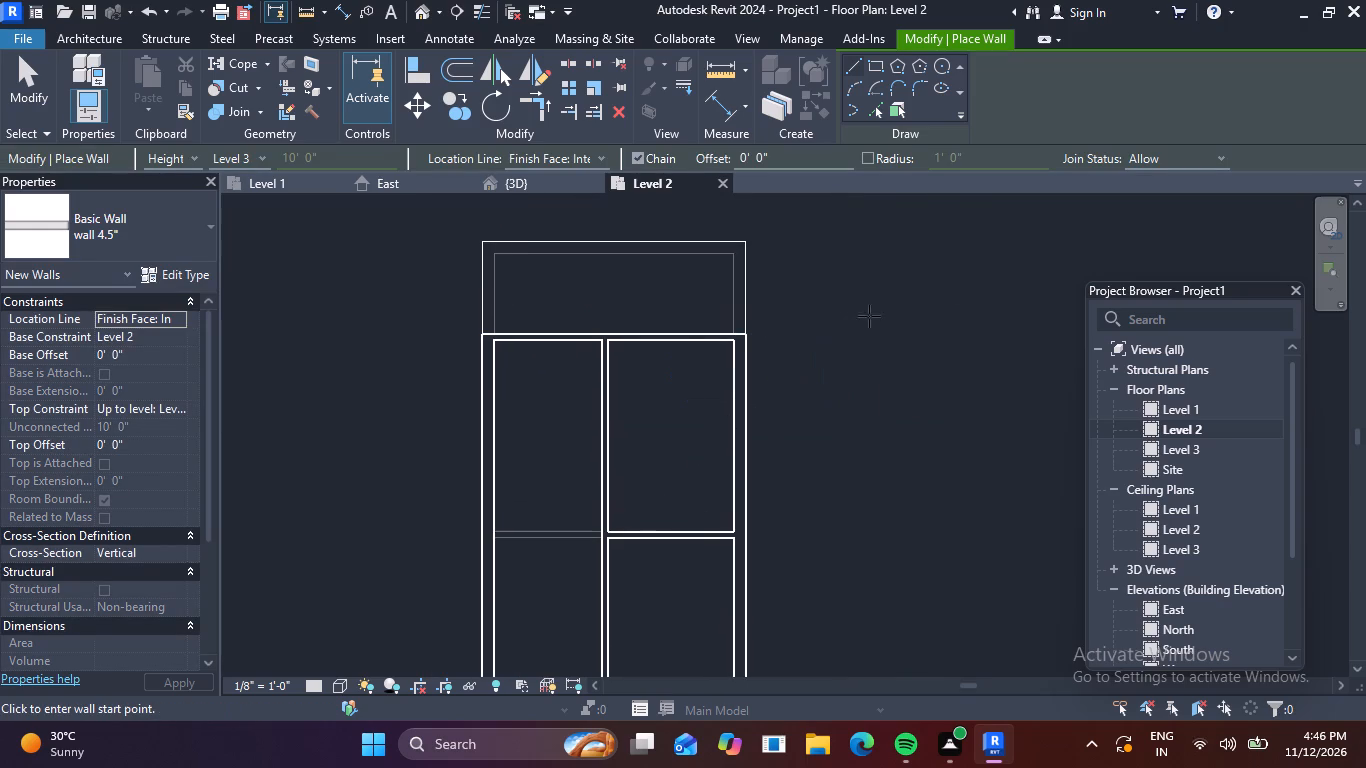
pyautogui.scroll(-3, 912, 324)
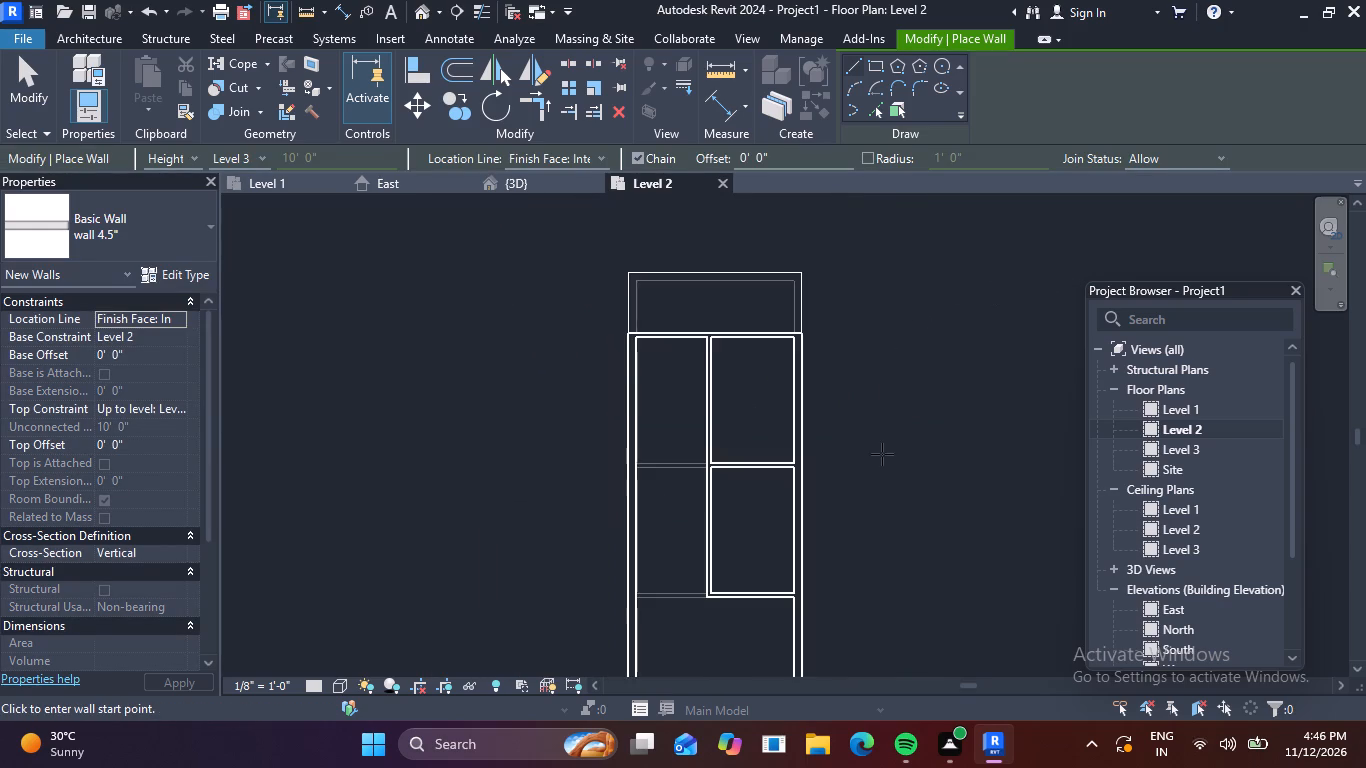
pyautogui.moveTo(885, 448); pyautogui.dragTo(868, 254, button='middle')
pyautogui.scroll(-2, 842, 384)
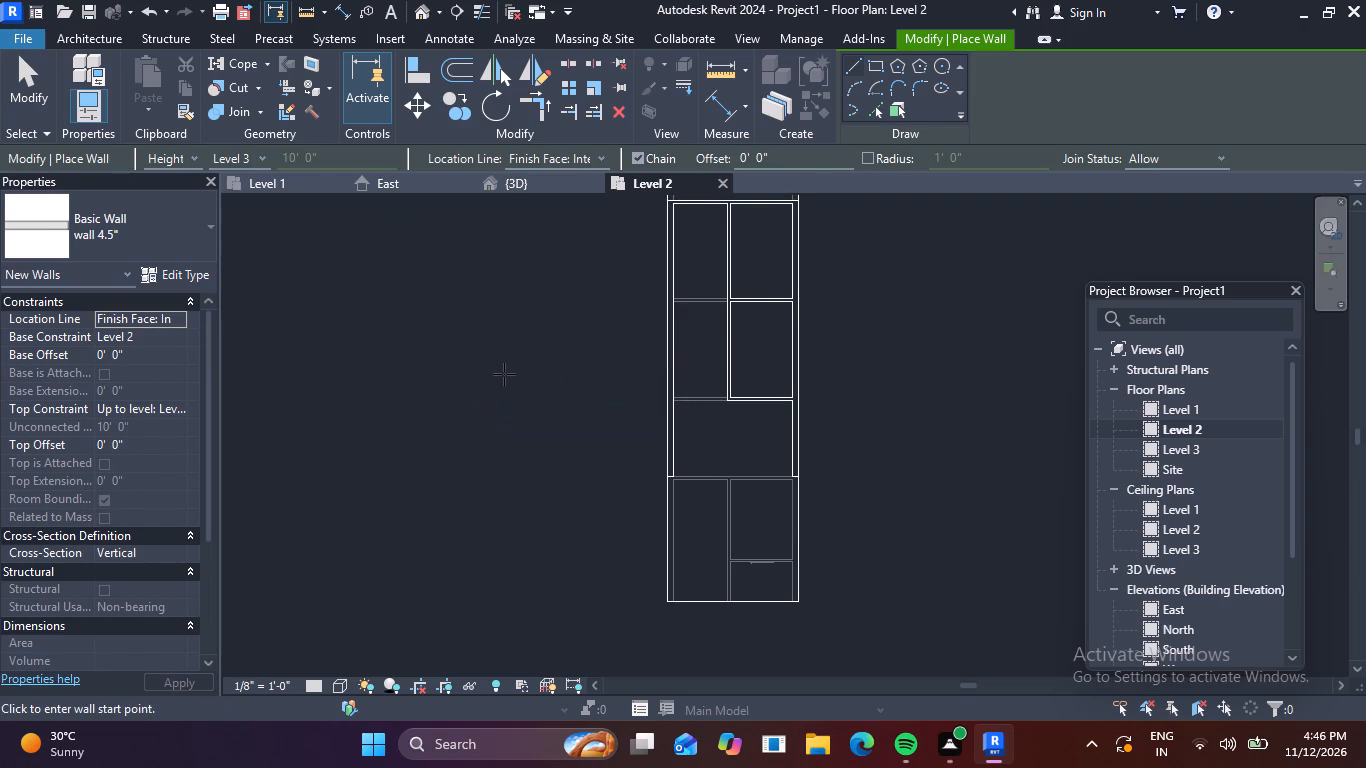
pyautogui.scroll(7, 759, 474)
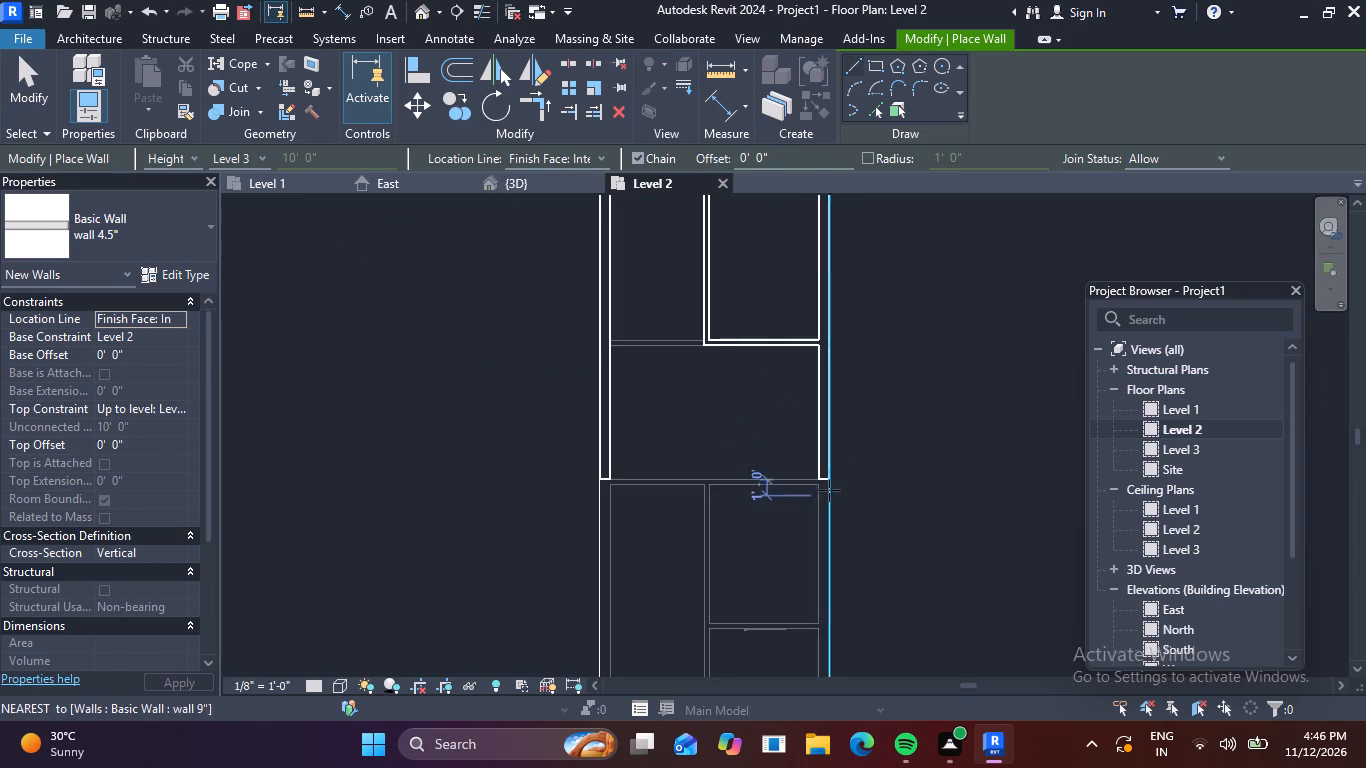
pyautogui.scroll(1, 829, 490)
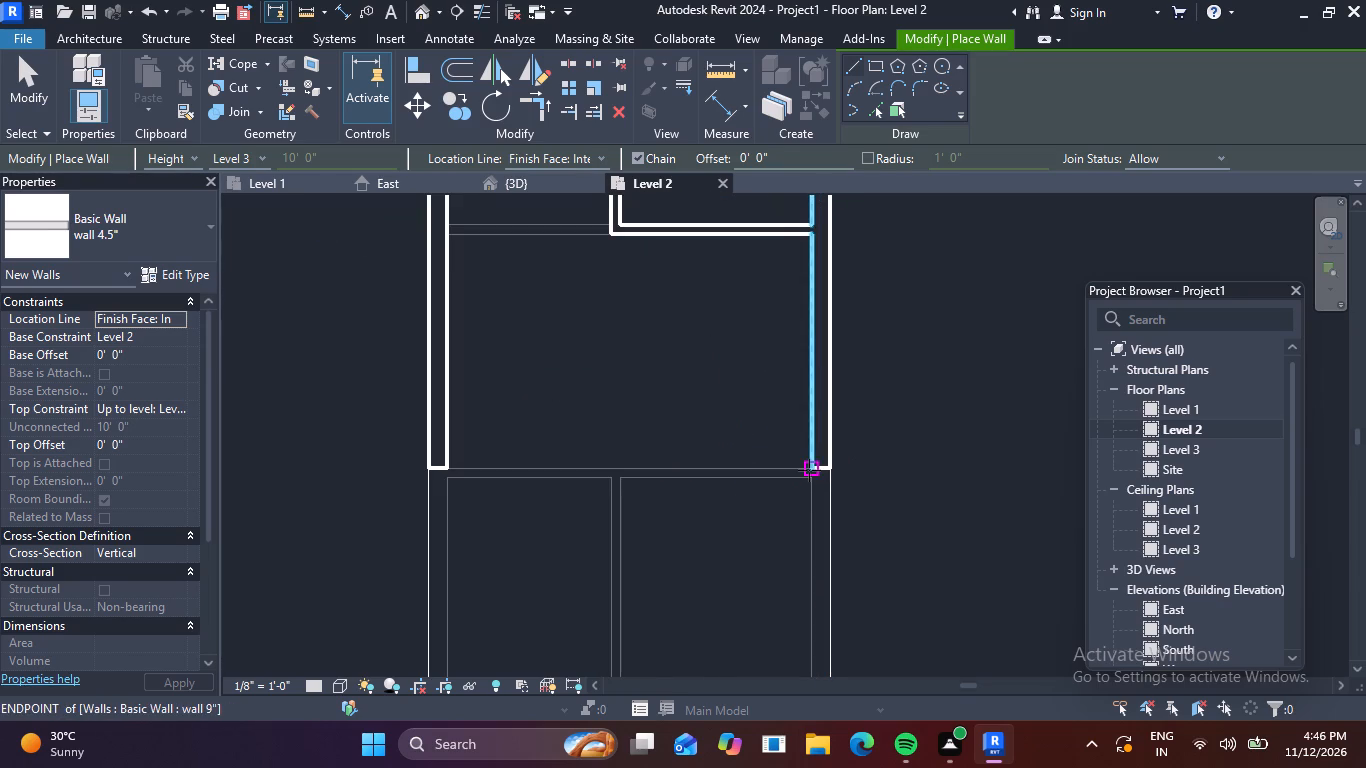
pyautogui.click(809, 470)
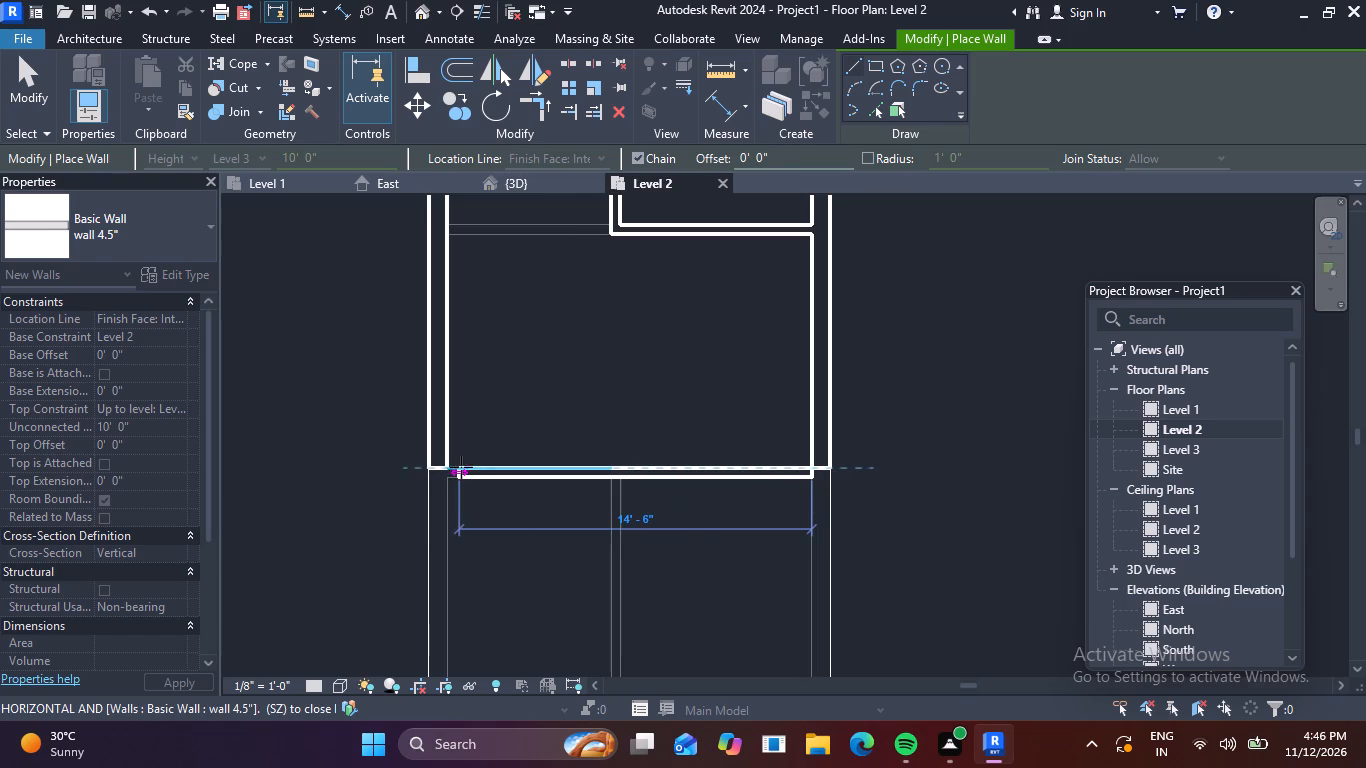
pyautogui.click(450, 469)
pyautogui.press('Escape')
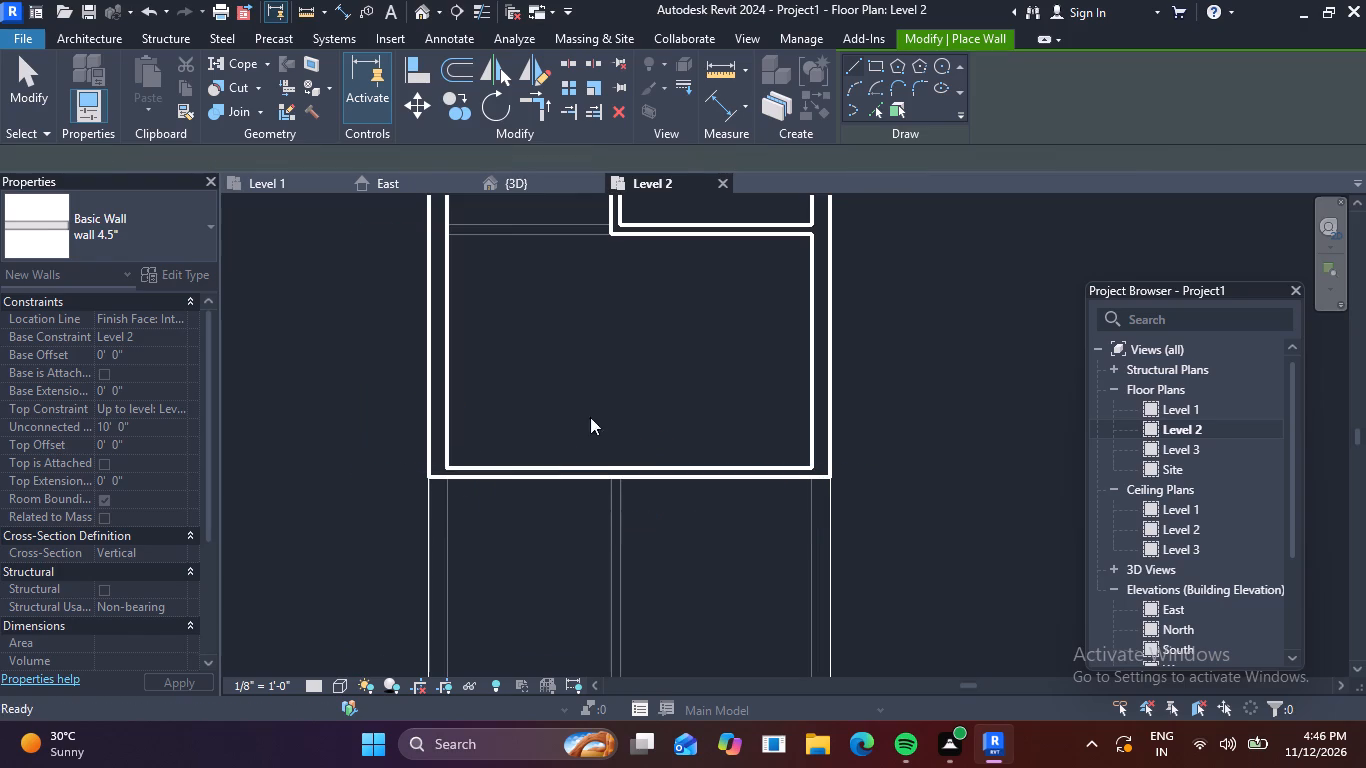
pyautogui.scroll(-5, 606, 395)
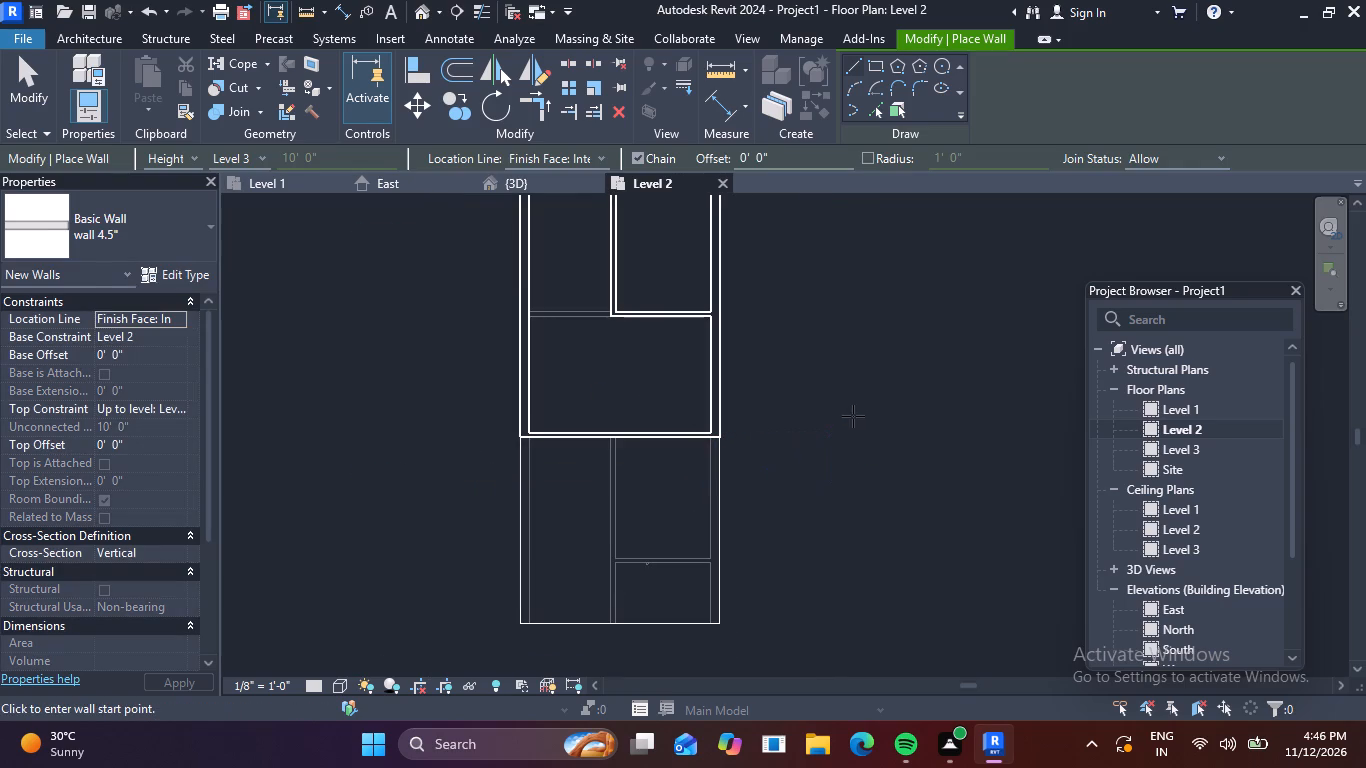
pyautogui.press('Escape')
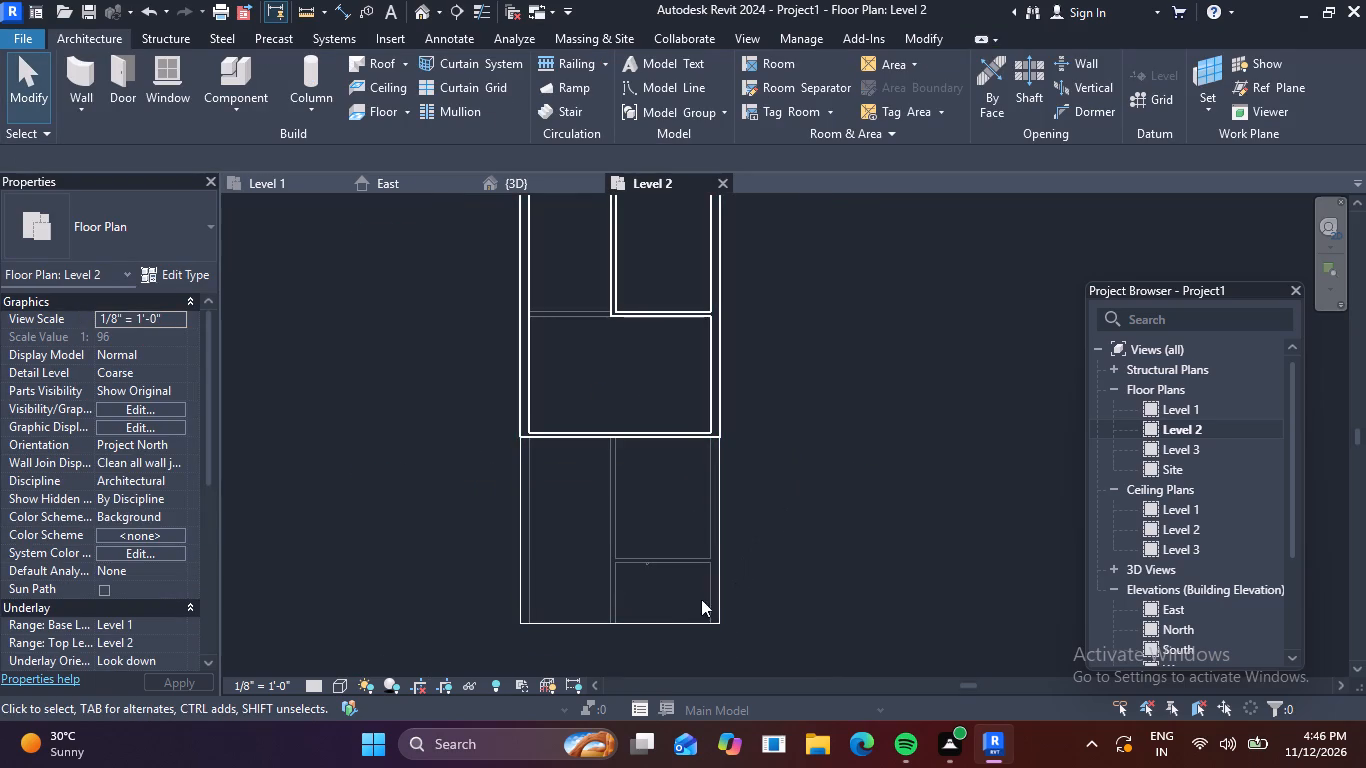
# Examine the upper-storey walls and the exposed southern slab at an angle in the 3D view.
pyautogui.scroll(4, 692, 615)
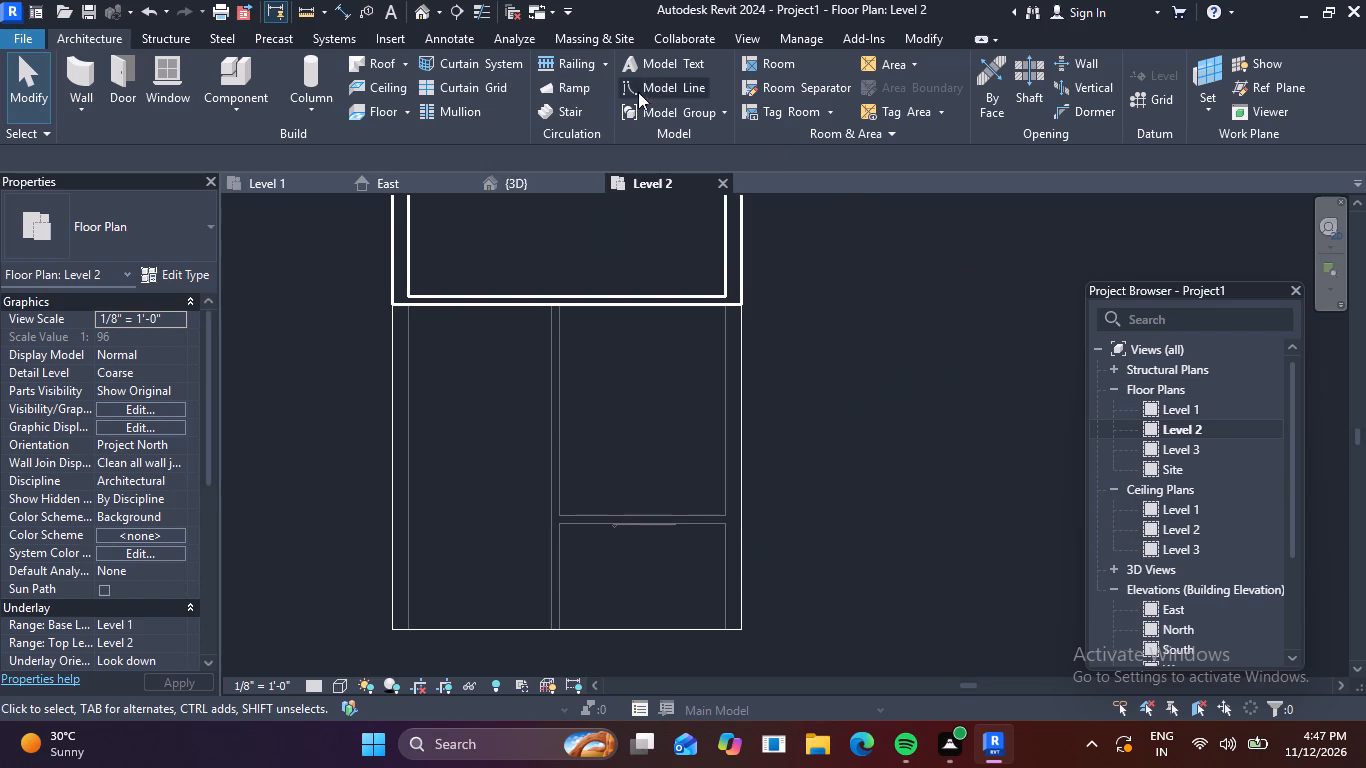
pyautogui.click(421, 10)
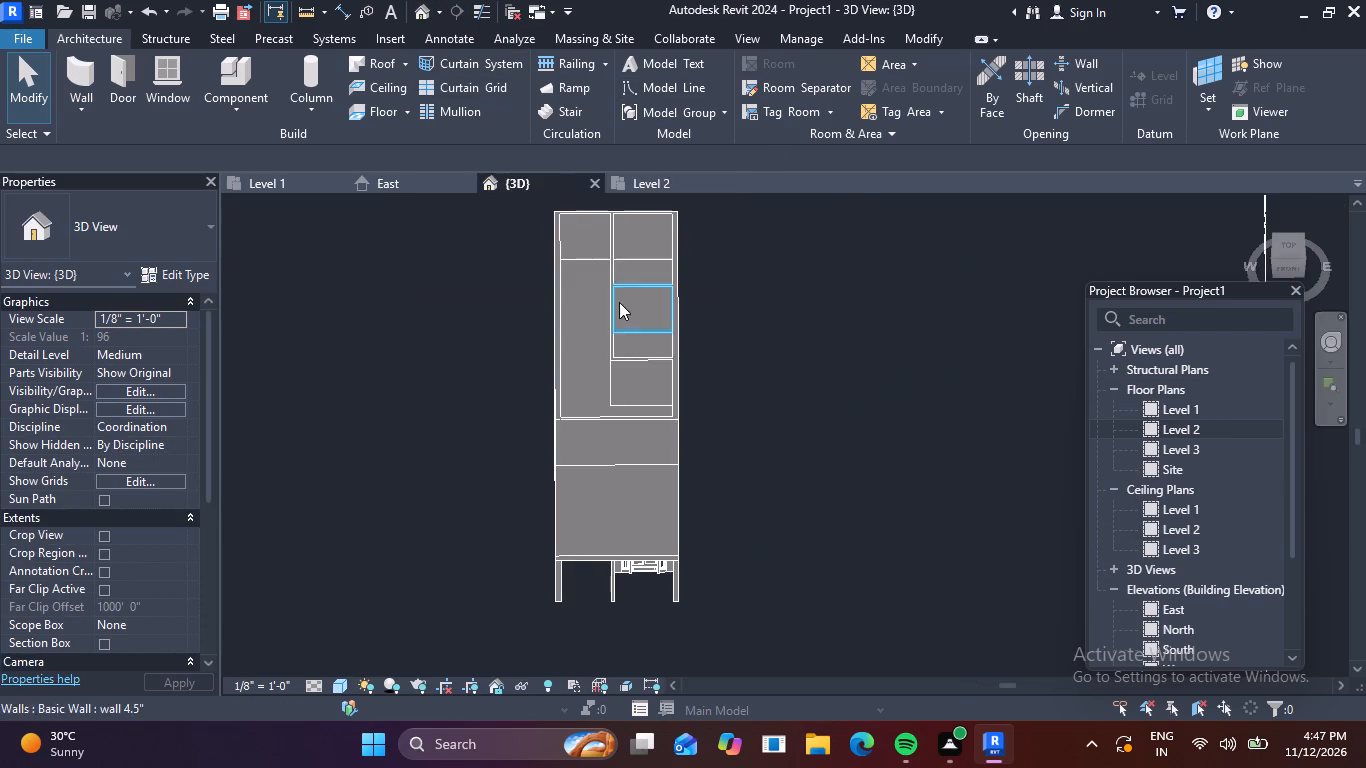
pyautogui.scroll(-2, 623, 310)
pyautogui.scroll(3, 616, 431)
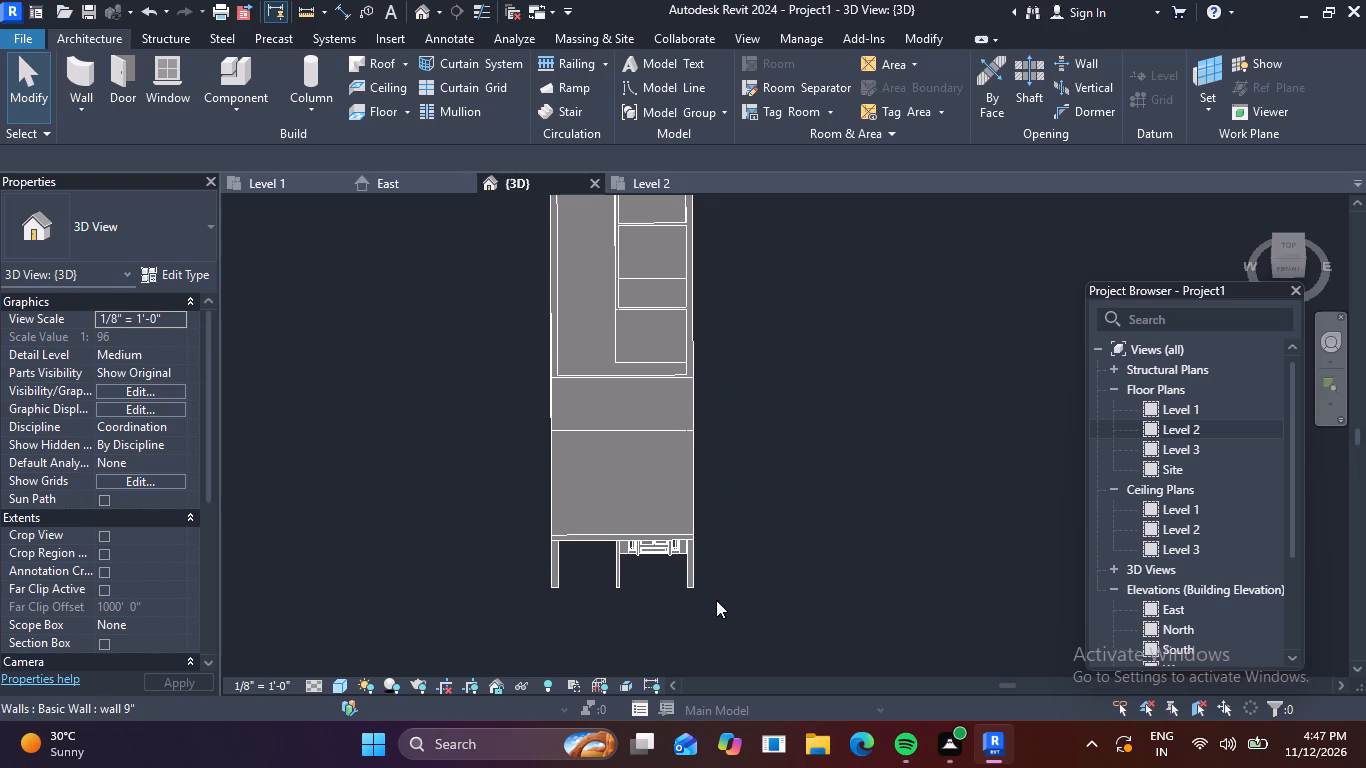
pyautogui.keyDown('shift'); pyautogui.moveTo(796, 470); pyautogui.dragTo(759, 504, button='middle'); pyautogui.keyUp('shift')
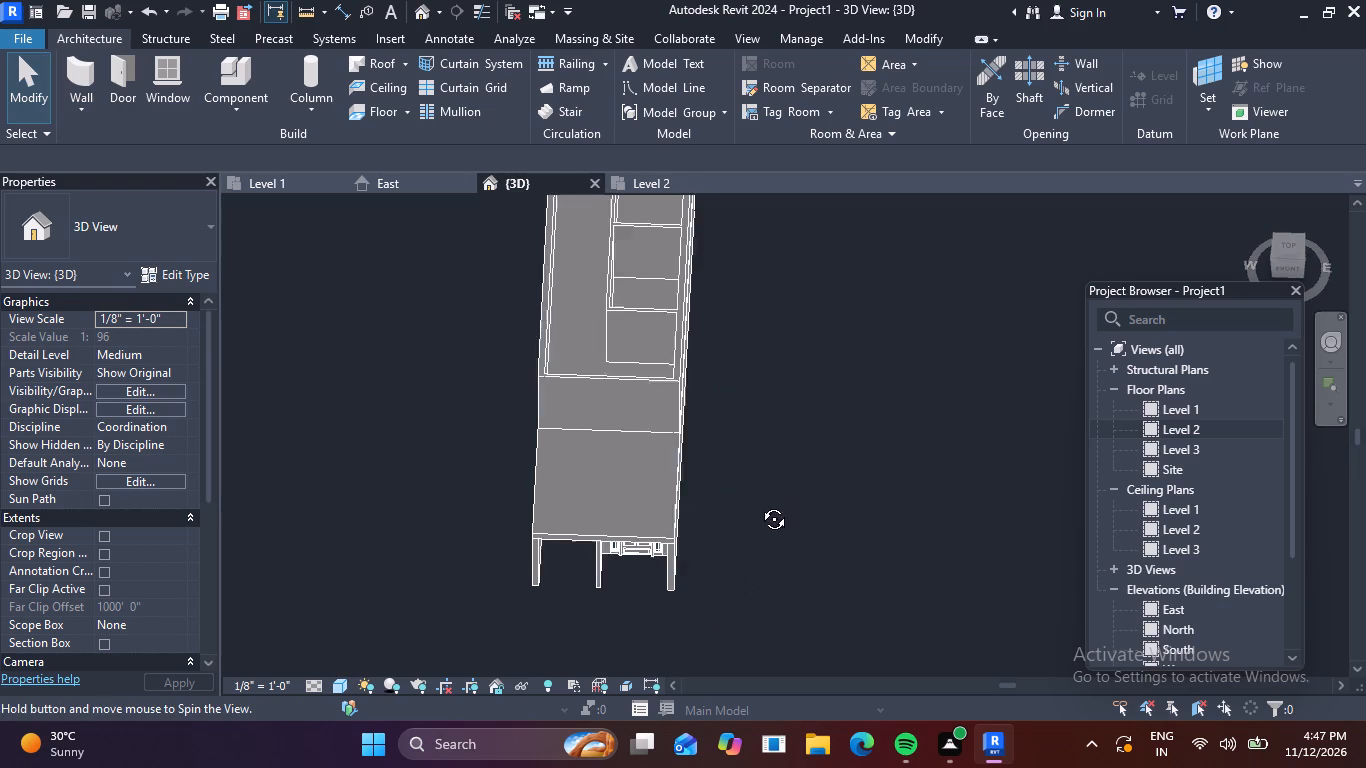
pyautogui.keyDown('shift'); pyautogui.moveTo(759, 504); pyautogui.dragTo(657, 476, button='middle'); pyautogui.keyUp('shift')
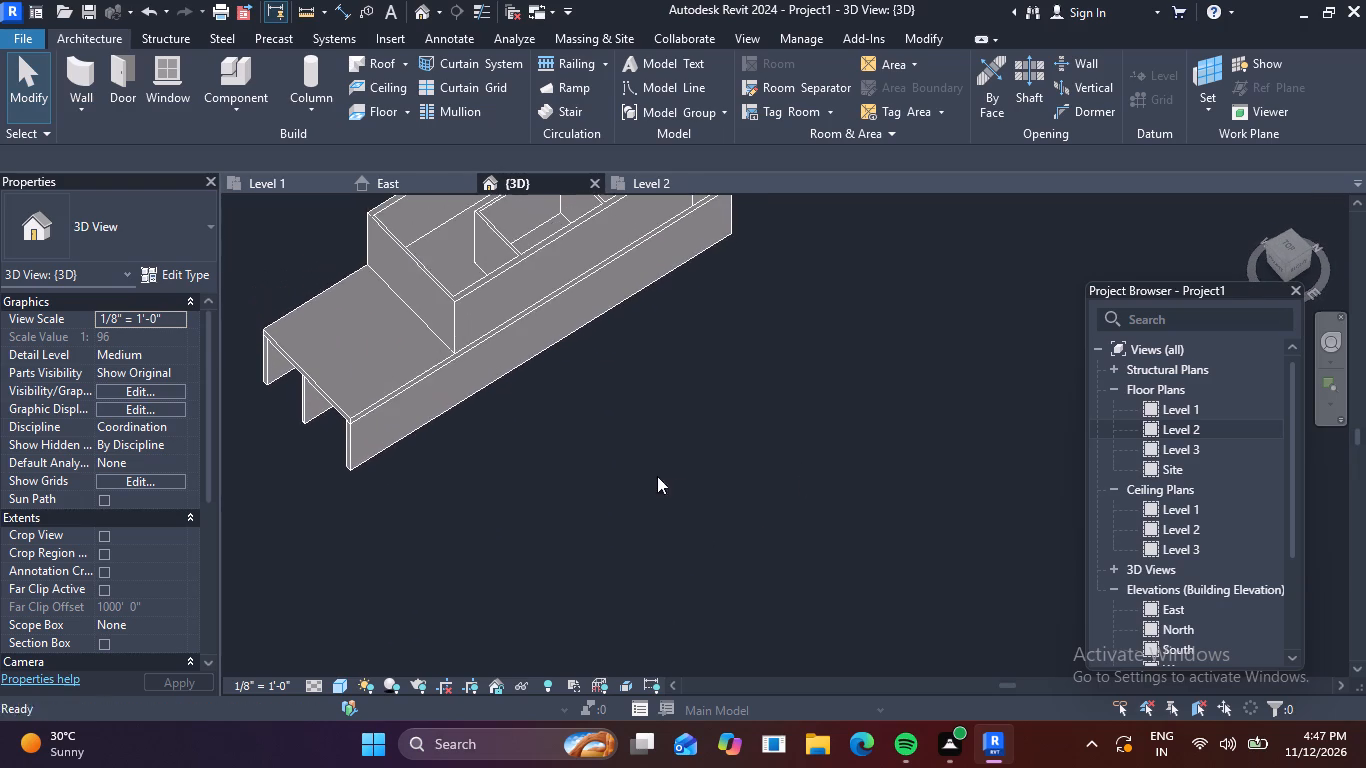
# Examine the two-storey massing, slab overhangs and window side from several angles in the 3D view.
pyautogui.moveTo(657, 462); pyautogui.dragTo(711, 688, button='middle')
pyautogui.keyDown('shift'); pyautogui.moveTo(821, 557); pyautogui.dragTo(672, 600, button='middle'); pyautogui.keyUp('shift')
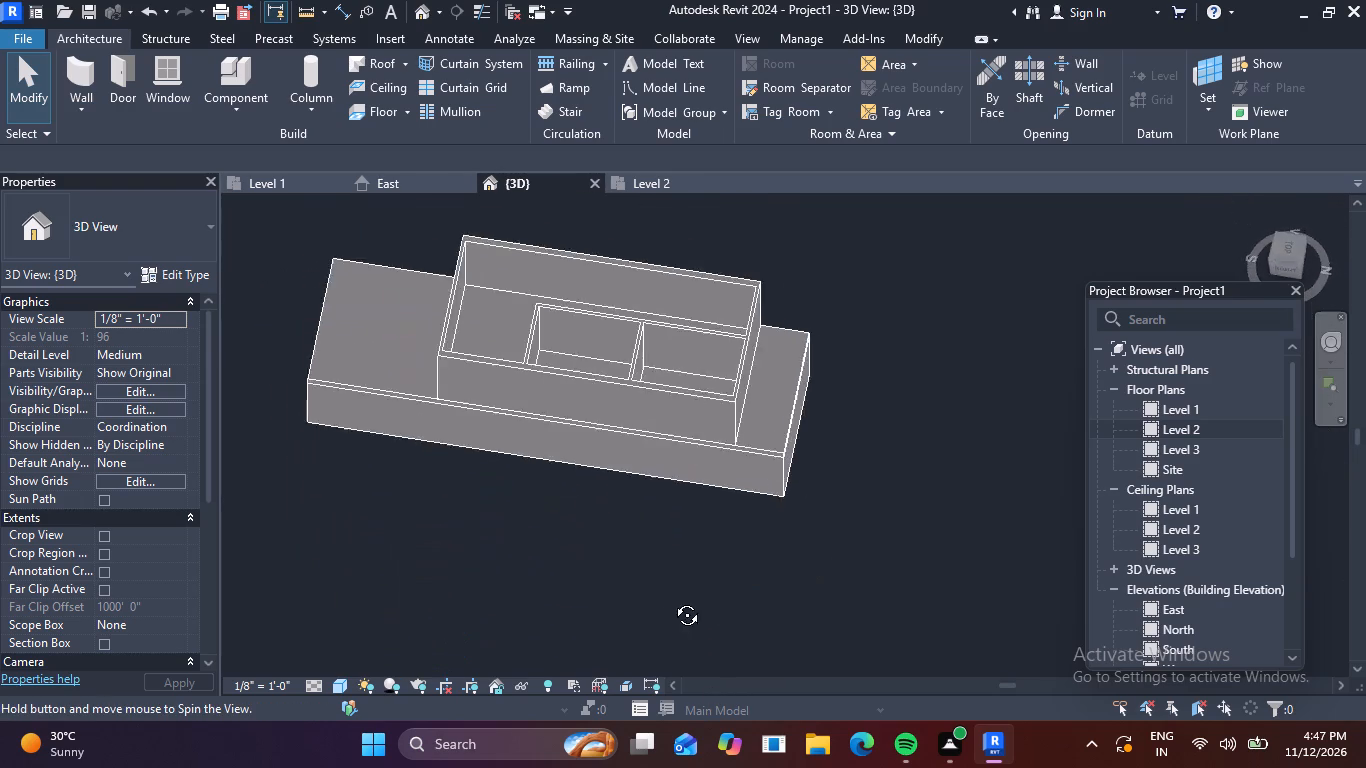
pyautogui.keyDown('shift'); pyautogui.moveTo(672, 600); pyautogui.dragTo(510, 435, button='middle'); pyautogui.keyUp('shift')
pyautogui.scroll(-2, 688, 454)
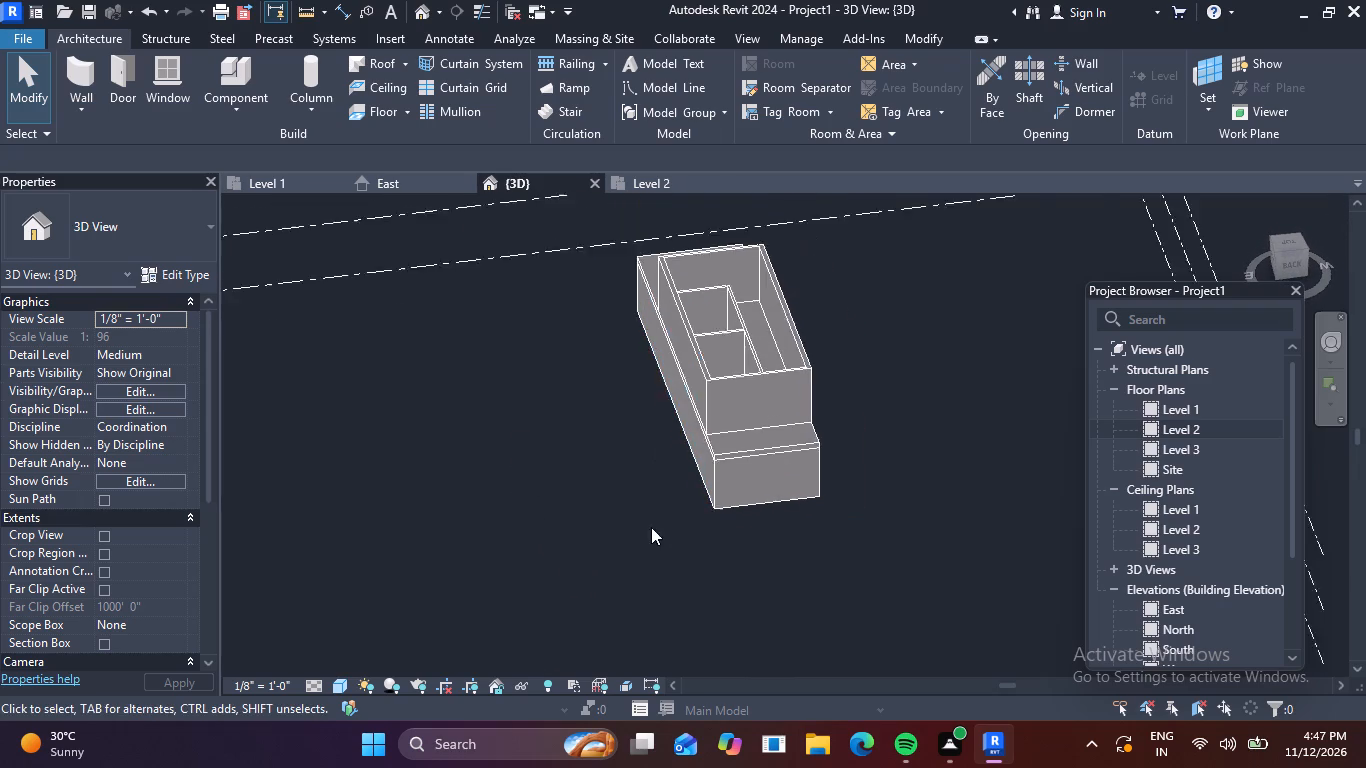
pyautogui.scroll(-1, 651, 527)
pyautogui.moveTo(650, 527); pyautogui.dragTo(523, 685, button='middle')
pyautogui.keyDown('shift'); pyautogui.moveTo(754, 543); pyautogui.dragTo(528, 539, button='middle'); pyautogui.keyUp('shift')
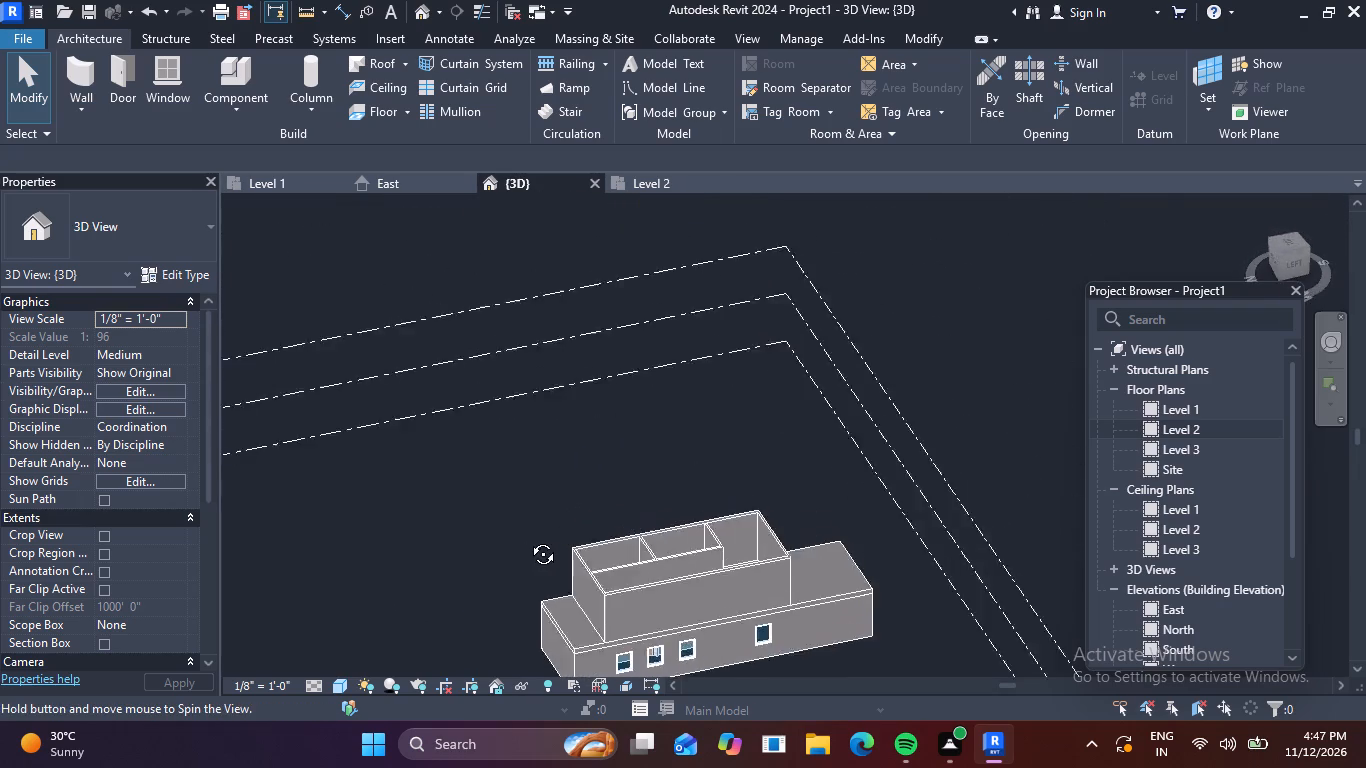
pyautogui.keyDown('shift'); pyautogui.moveTo(528, 539); pyautogui.dragTo(444, 534, button='middle'); pyautogui.keyUp('shift')
pyautogui.moveTo(788, 560); pyautogui.dragTo(599, 372, button='middle')
pyautogui.scroll(1, 605, 401)
pyautogui.keyDown('shift'); pyautogui.moveTo(694, 399); pyautogui.dragTo(673, 413, button='middle'); pyautogui.keyUp('shift')
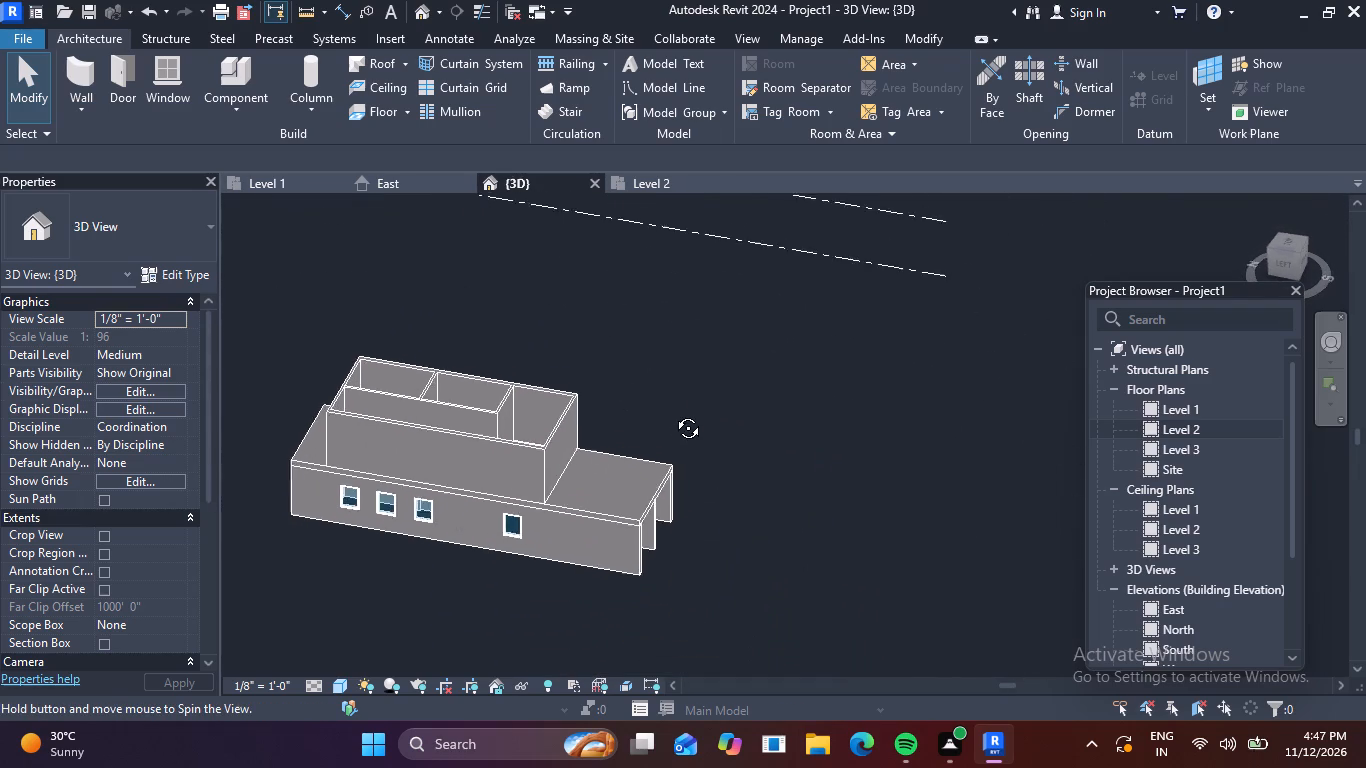
pyautogui.keyDown('shift'); pyautogui.moveTo(673, 413); pyautogui.dragTo(696, 431, button='middle'); pyautogui.keyUp('shift')
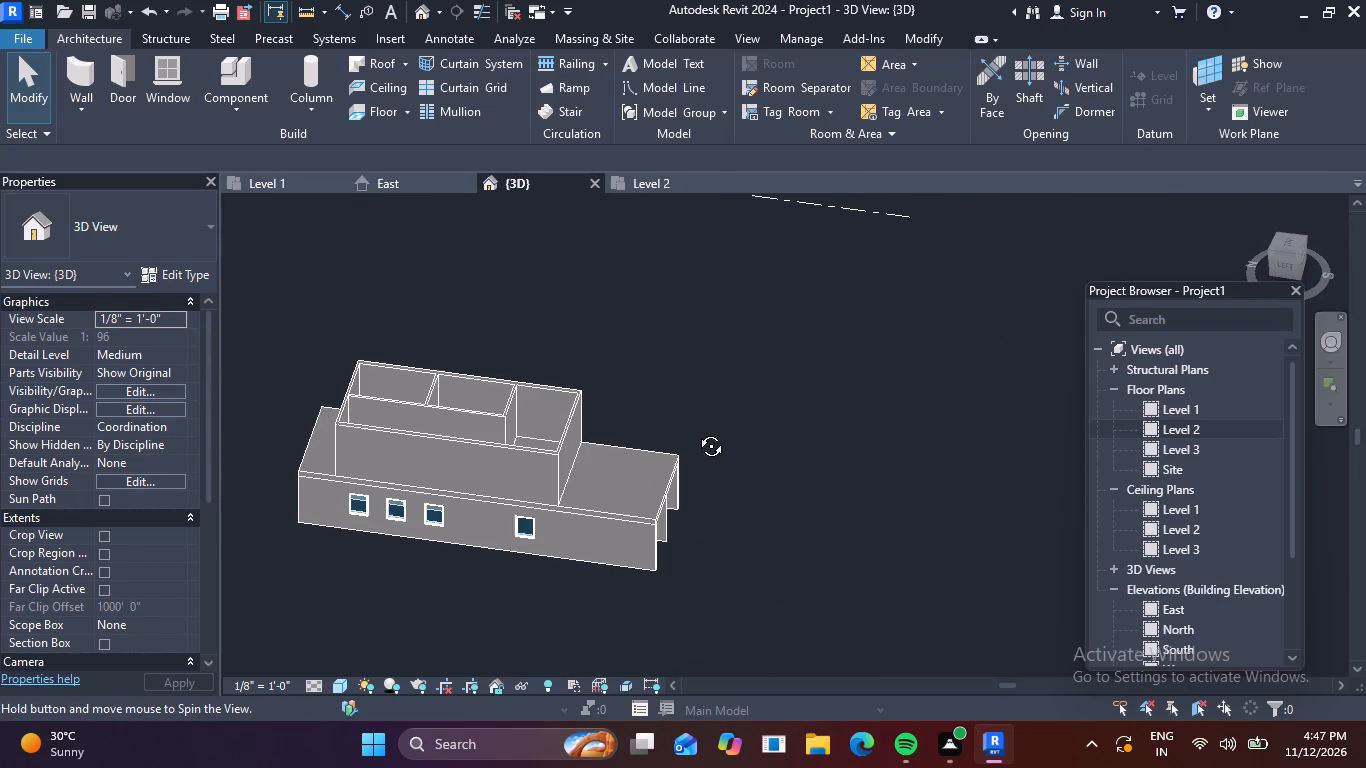
pyautogui.keyDown('shift'); pyautogui.moveTo(696, 431); pyautogui.dragTo(587, 471, button='middle'); pyautogui.keyUp('shift')
pyautogui.scroll(-2, 600, 473)
pyautogui.keyDown('shift'); pyautogui.moveTo(779, 458); pyautogui.dragTo(755, 471, button='middle'); pyautogui.keyUp('shift')
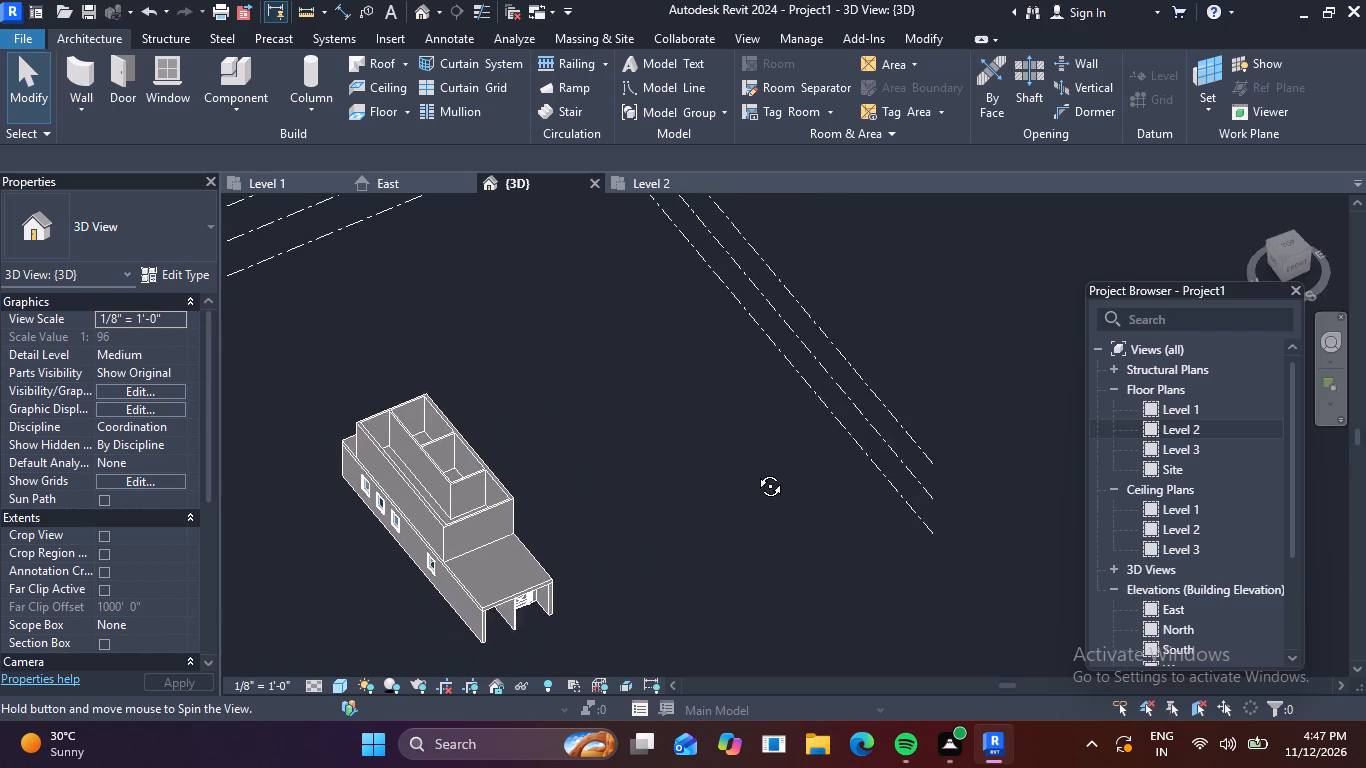
pyautogui.keyDown('shift'); pyautogui.moveTo(755, 471); pyautogui.dragTo(725, 510, button='middle'); pyautogui.keyUp('shift')
pyautogui.scroll(4, 424, 576)
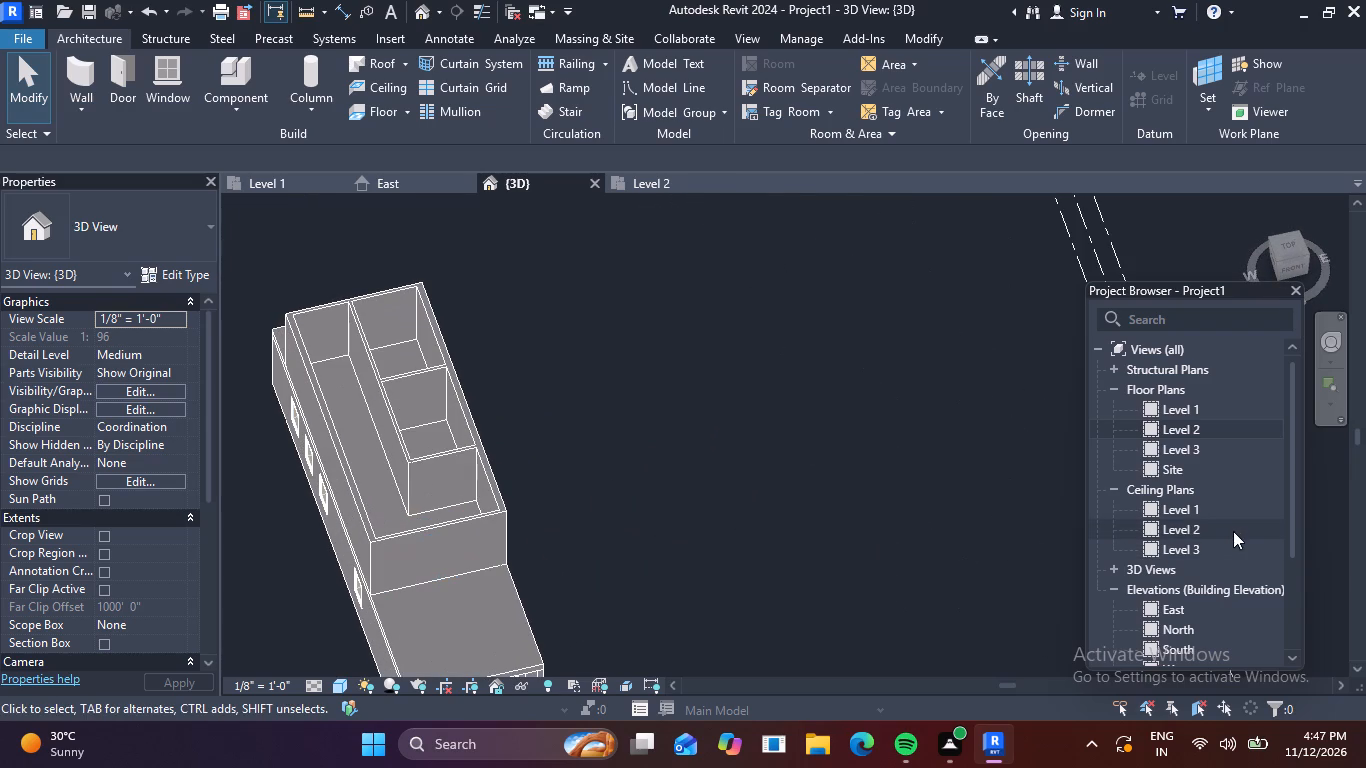
pyautogui.scroll(-4, 1194, 507)
pyautogui.scroll(4, 1177, 428)
# Check the storey levels in the North elevation and look at the Level 3 floor plan.
pyautogui.doubleClick(1151, 628)
pyautogui.scroll(-4, 979, 580)
pyautogui.moveTo(909, 578); pyautogui.dragTo(560, 571, button='middle')
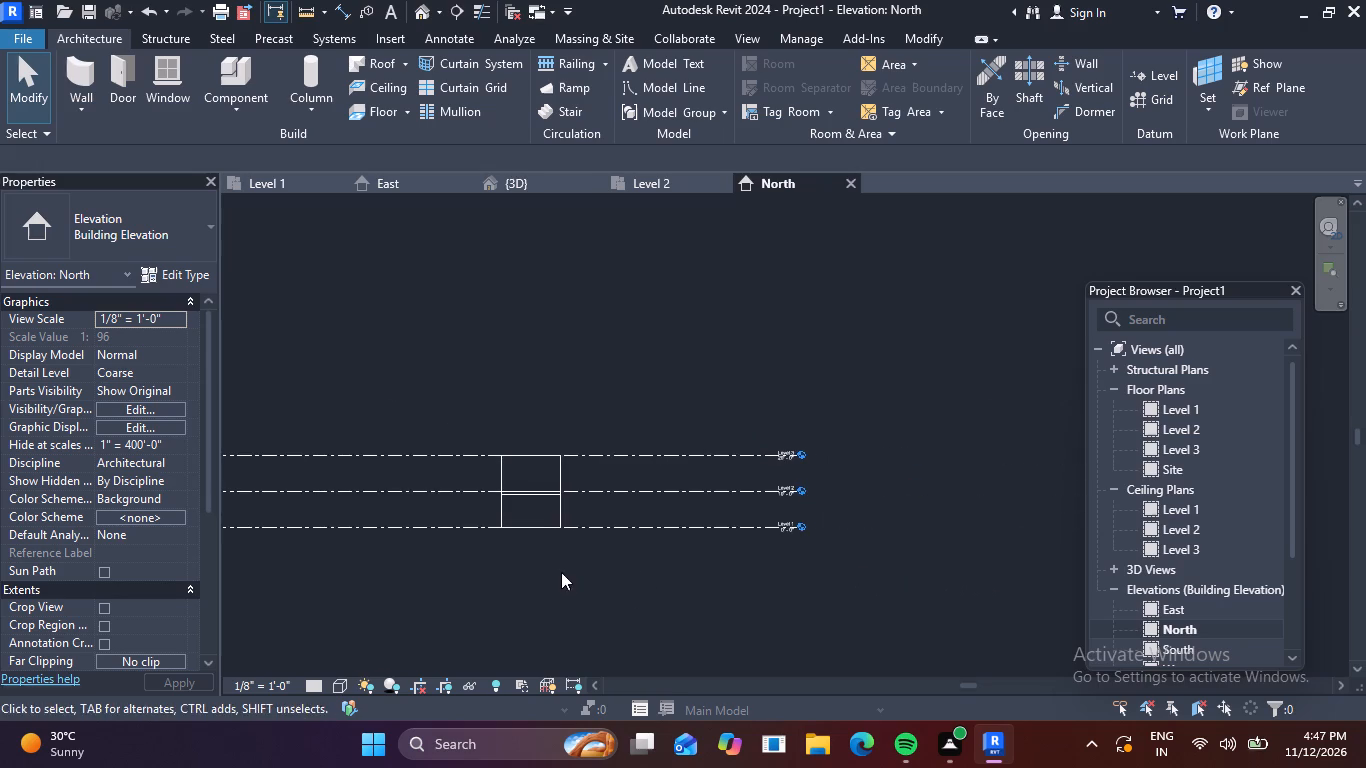
pyautogui.scroll(3, 734, 483)
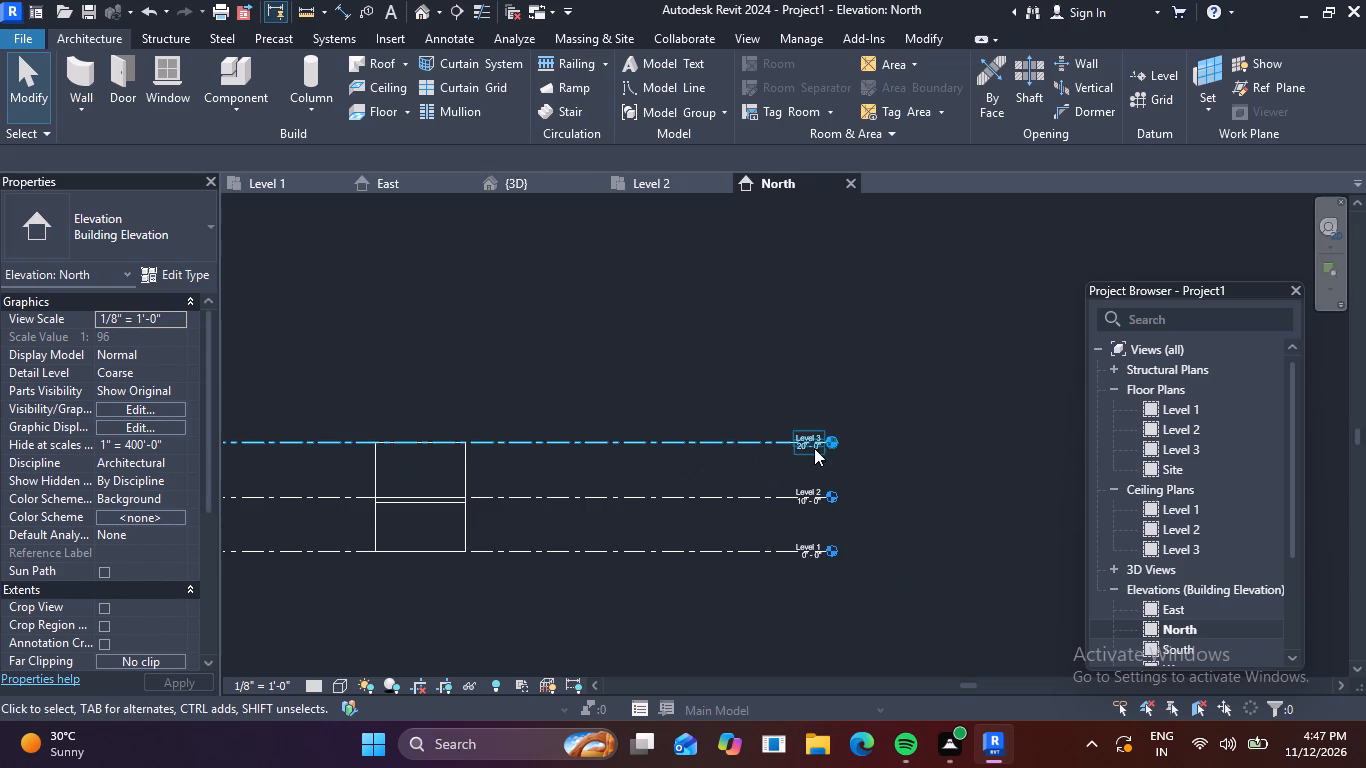
pyautogui.doubleClick(1156, 452)
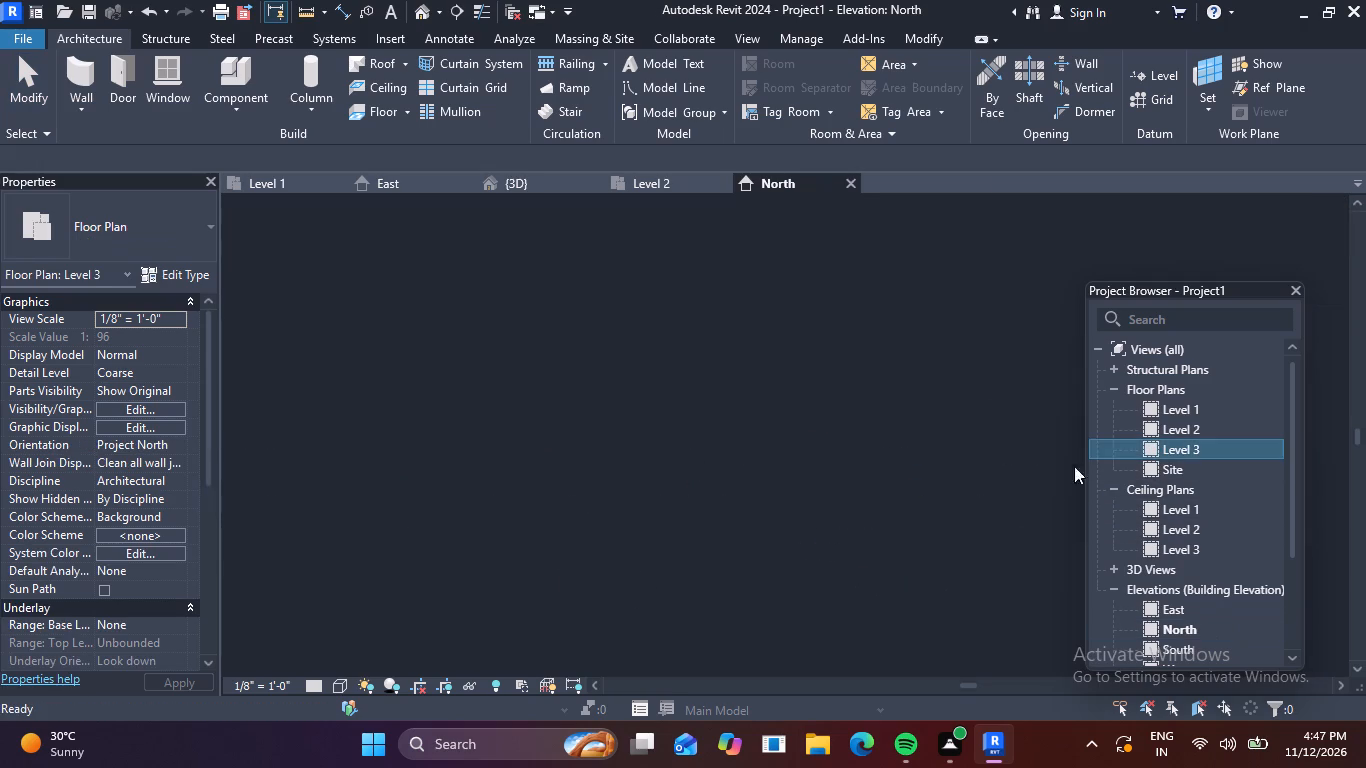
pyautogui.scroll(-3, 840, 459)
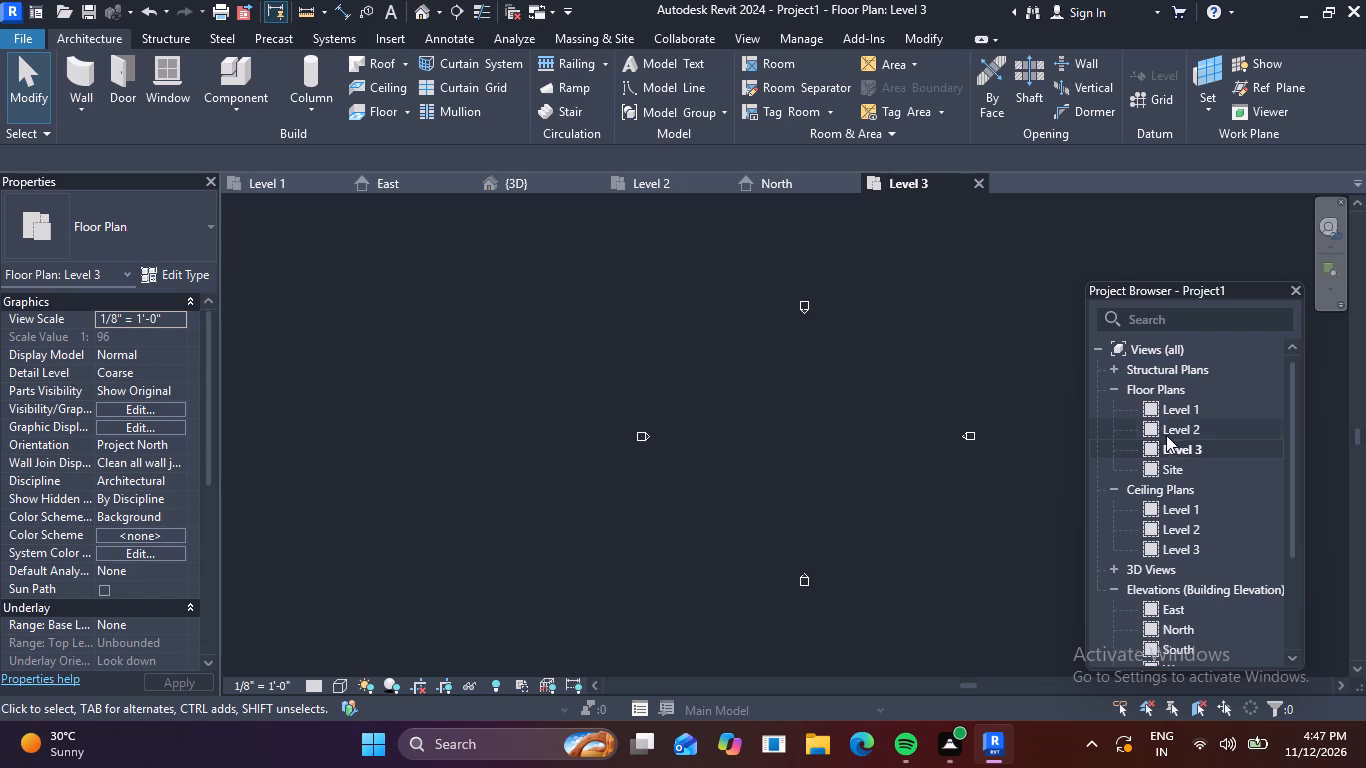
# Start a slab 6" floor boundary sketch in the Level 2 floor plan, near the north end of the upper-storey walls.
pyautogui.doubleClick(1149, 427)
pyautogui.scroll(-4, 831, 444)
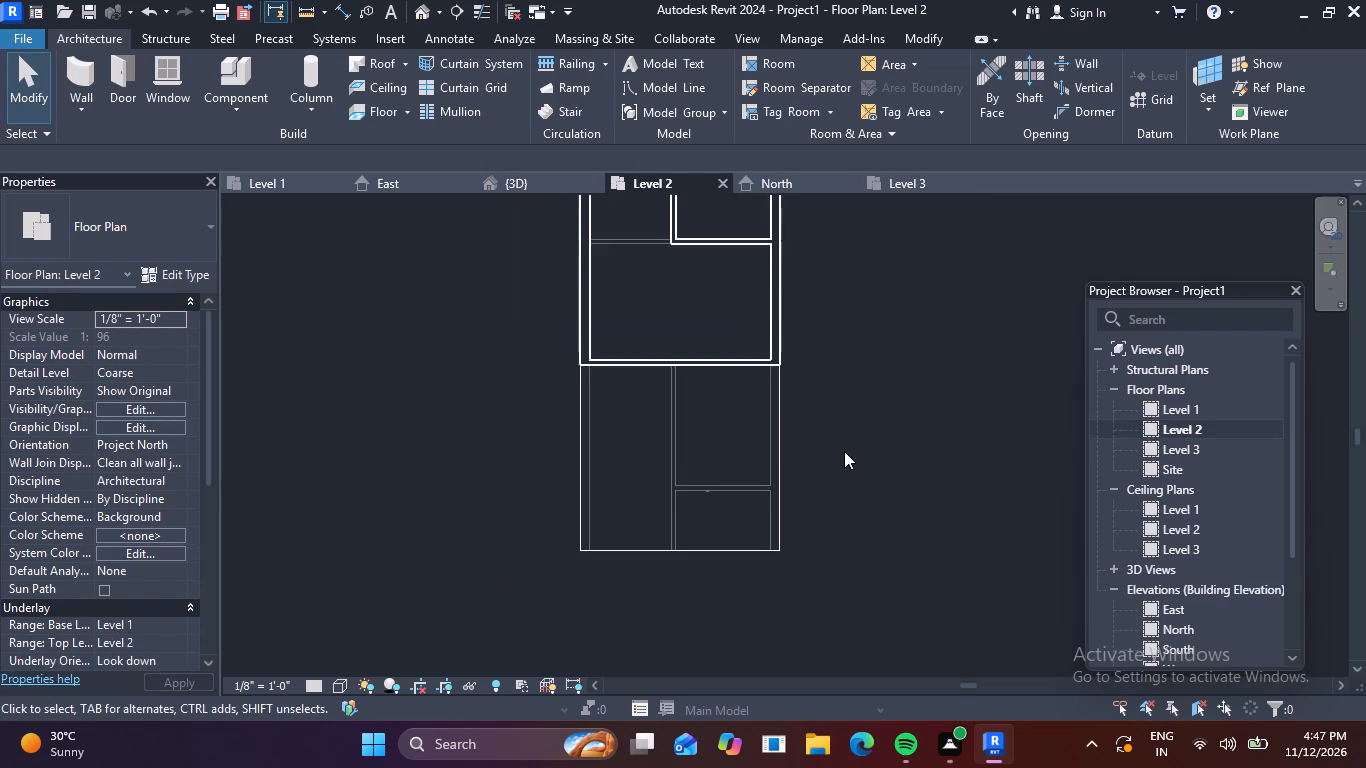
pyautogui.moveTo(852, 459); pyautogui.dragTo(858, 766, button='middle')
pyautogui.scroll(-2, 908, 455)
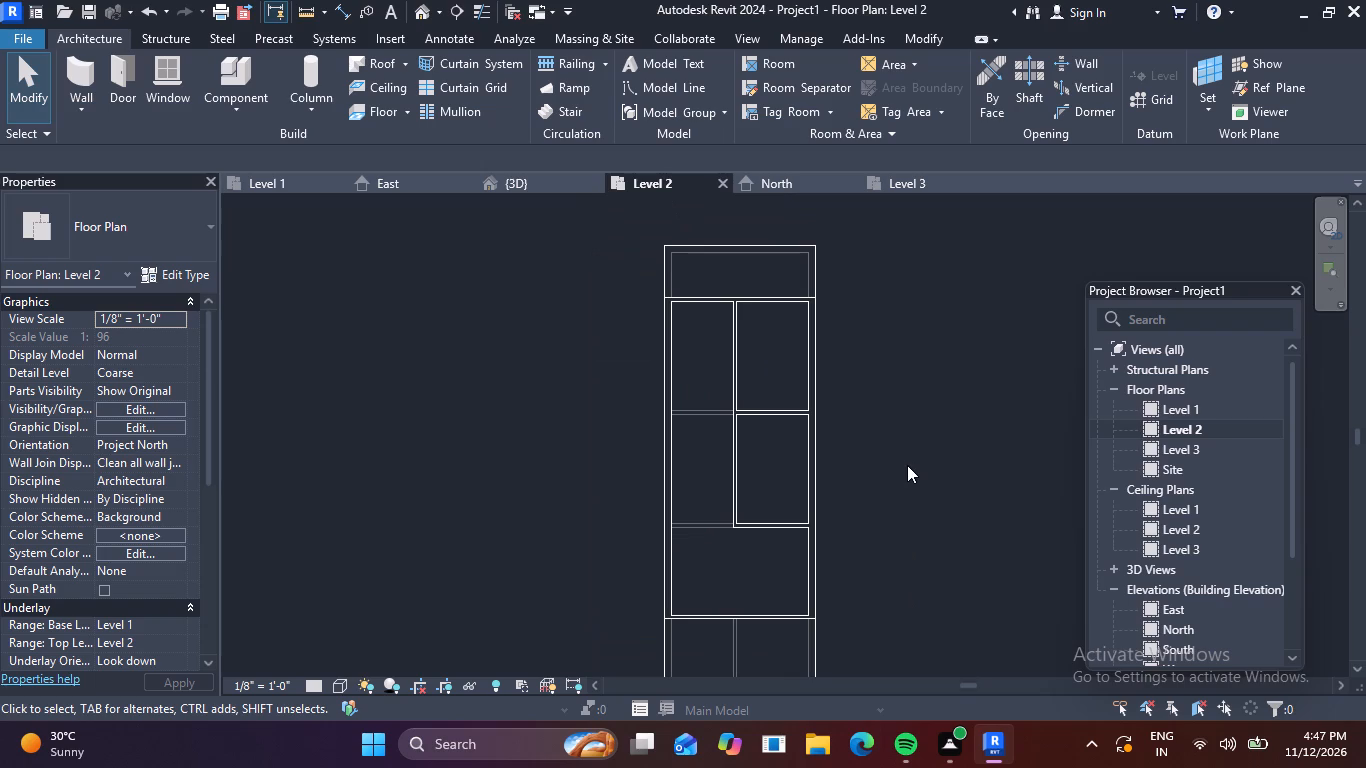
pyautogui.moveTo(934, 560); pyautogui.dragTo(913, 482, button='middle')
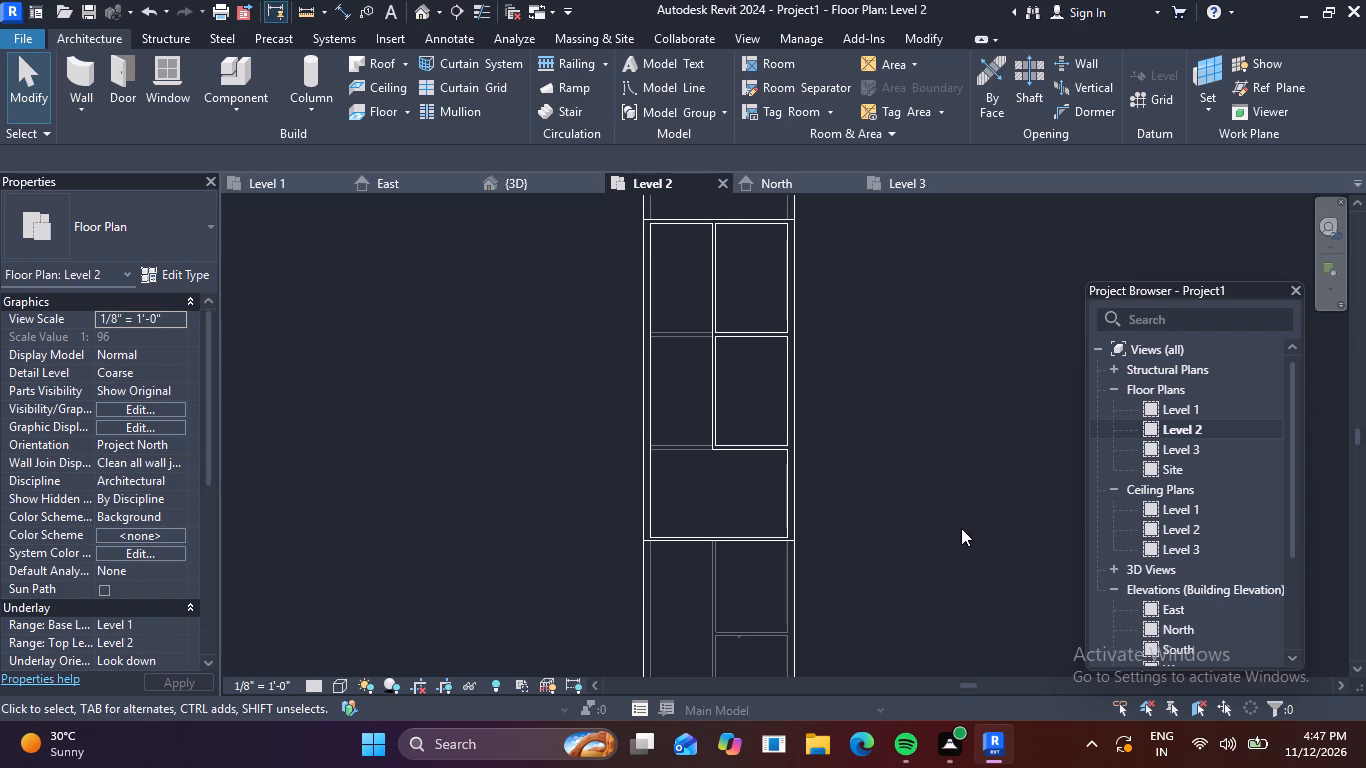
pyautogui.scroll(-2, 871, 413)
pyautogui.moveTo(889, 446); pyautogui.dragTo(874, 527, button='middle')
pyautogui.scroll(4, 704, 375)
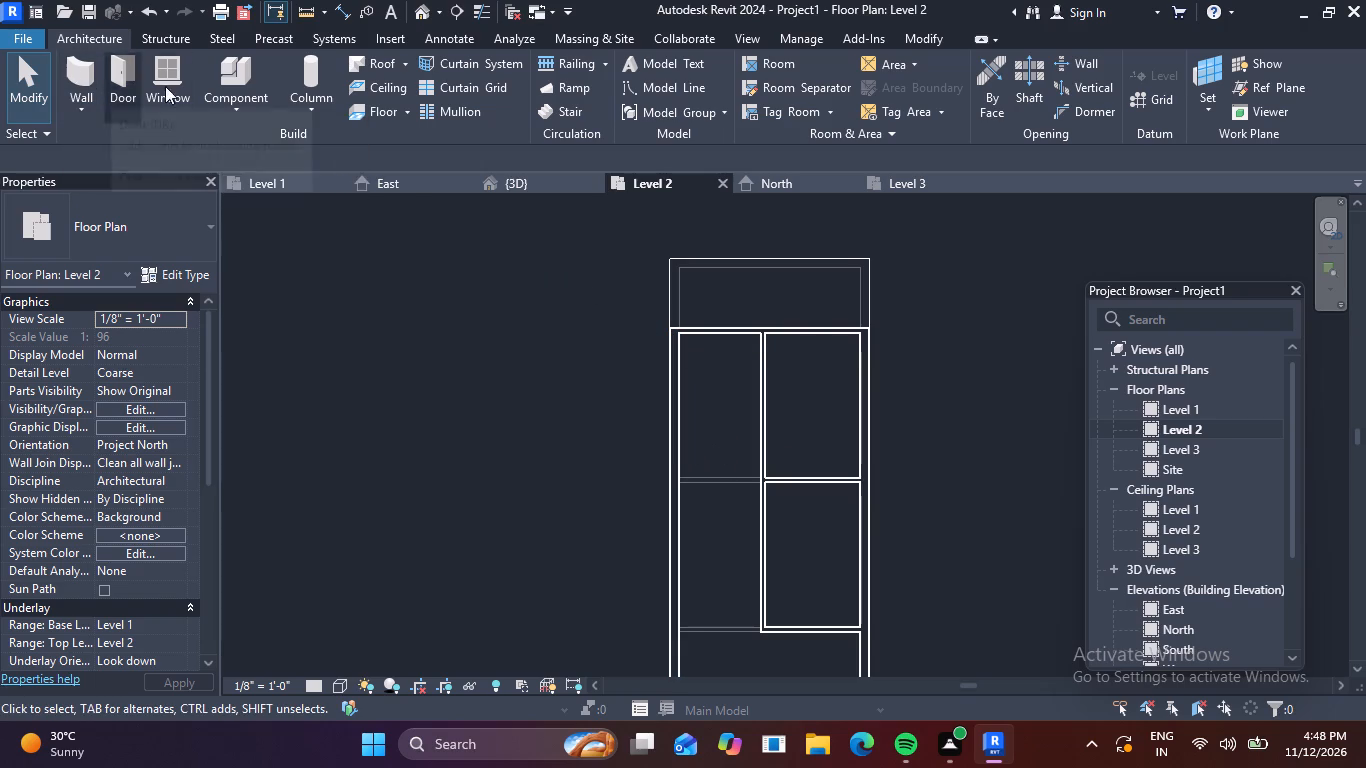
pyautogui.click(380, 111)
pyautogui.scroll(3, 709, 357)
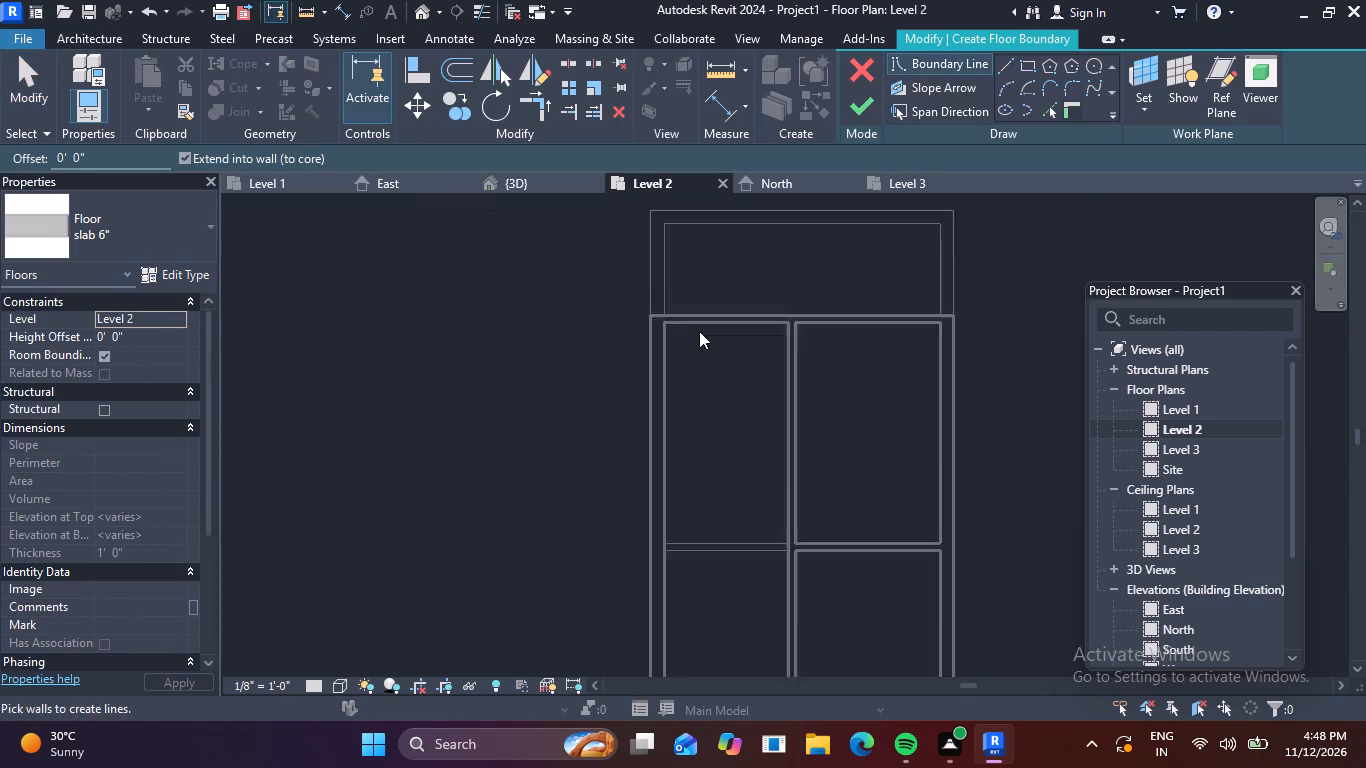
pyautogui.scroll(3, 699, 331)
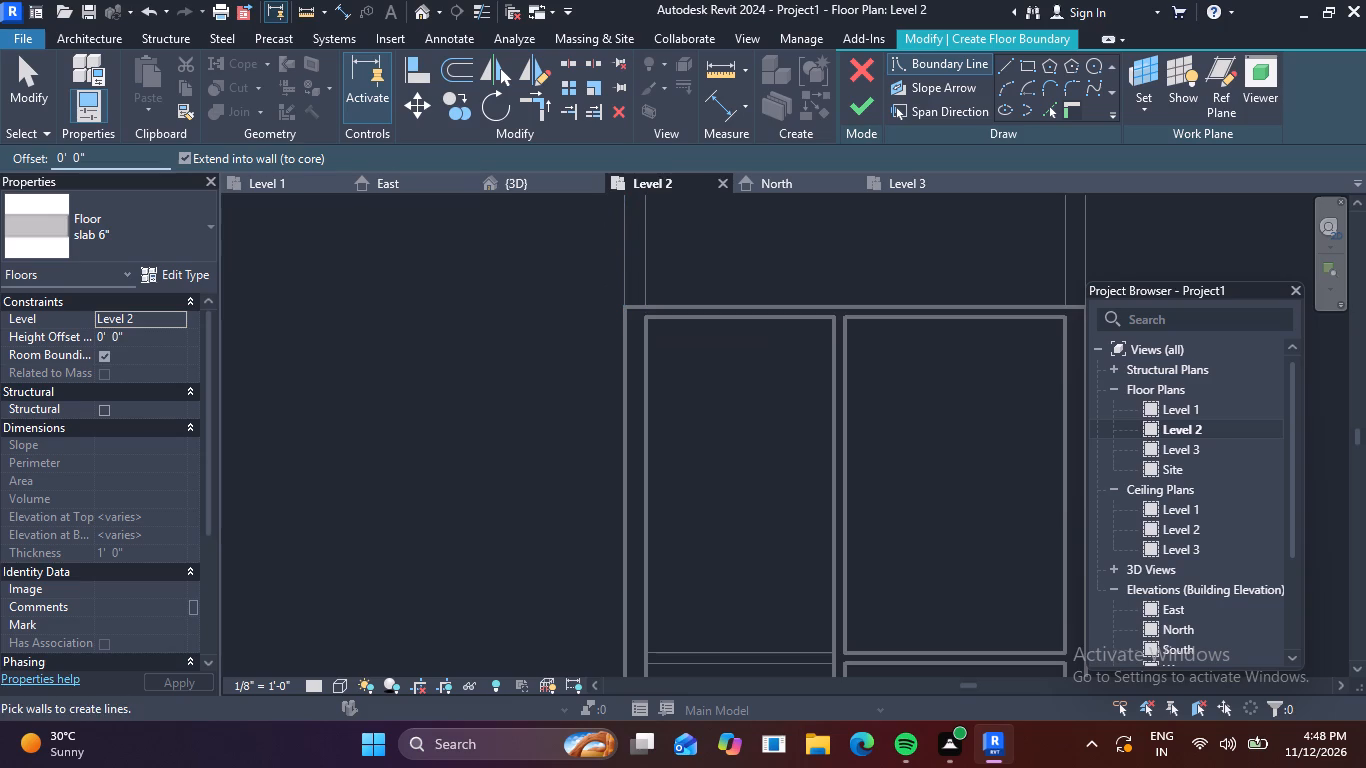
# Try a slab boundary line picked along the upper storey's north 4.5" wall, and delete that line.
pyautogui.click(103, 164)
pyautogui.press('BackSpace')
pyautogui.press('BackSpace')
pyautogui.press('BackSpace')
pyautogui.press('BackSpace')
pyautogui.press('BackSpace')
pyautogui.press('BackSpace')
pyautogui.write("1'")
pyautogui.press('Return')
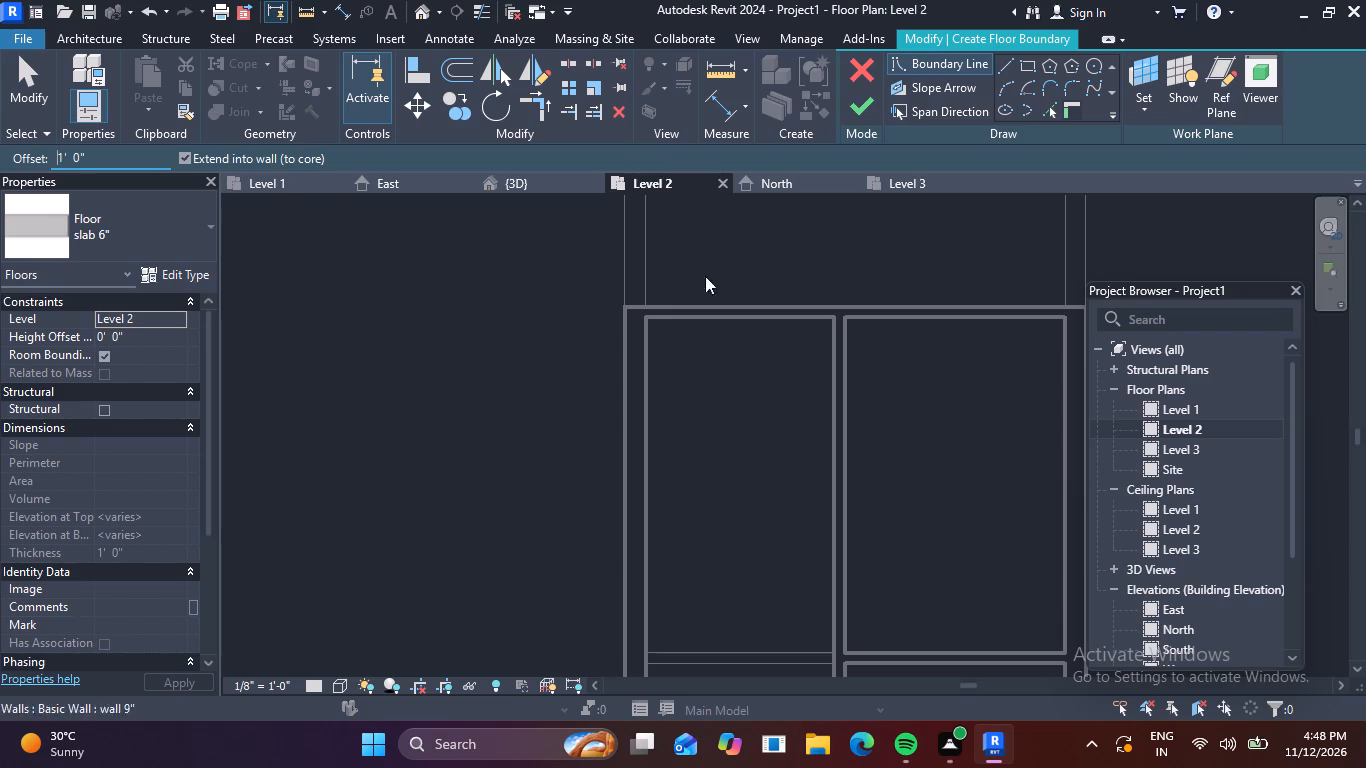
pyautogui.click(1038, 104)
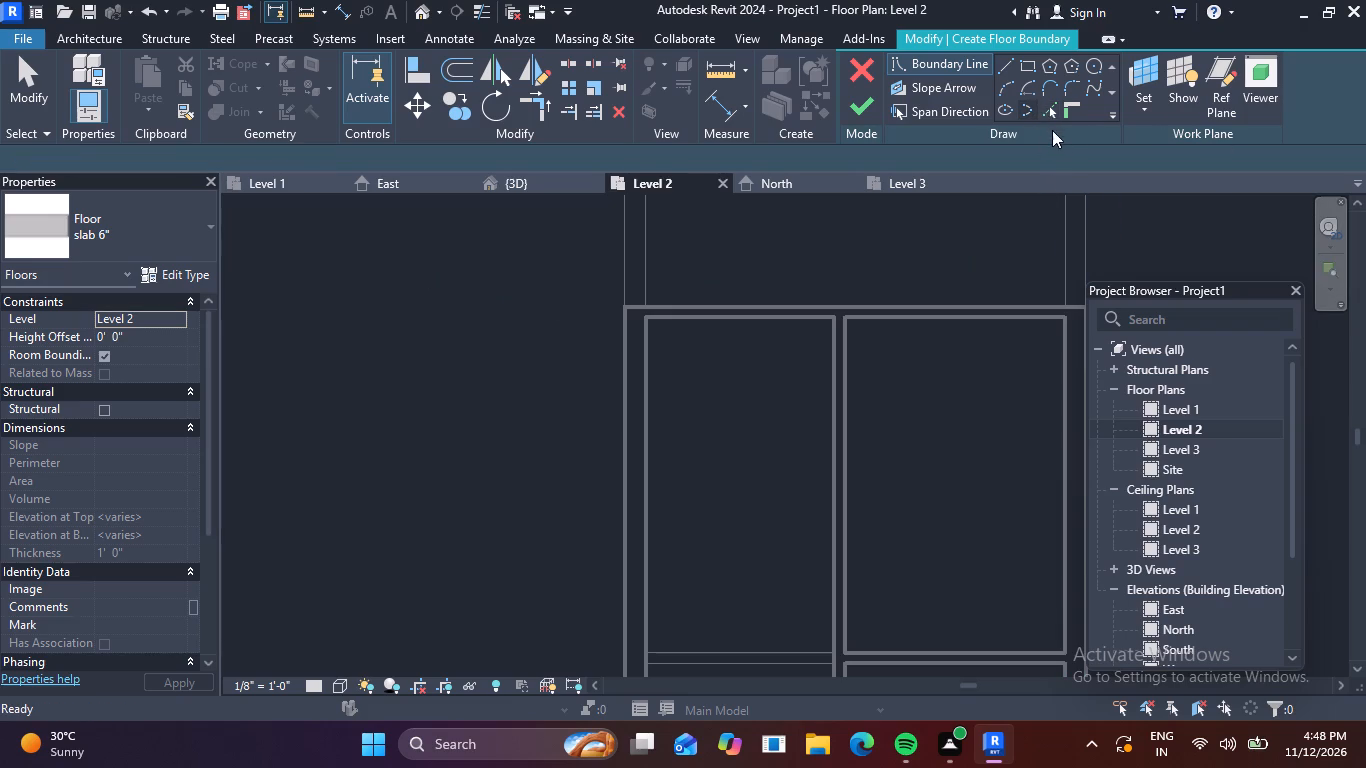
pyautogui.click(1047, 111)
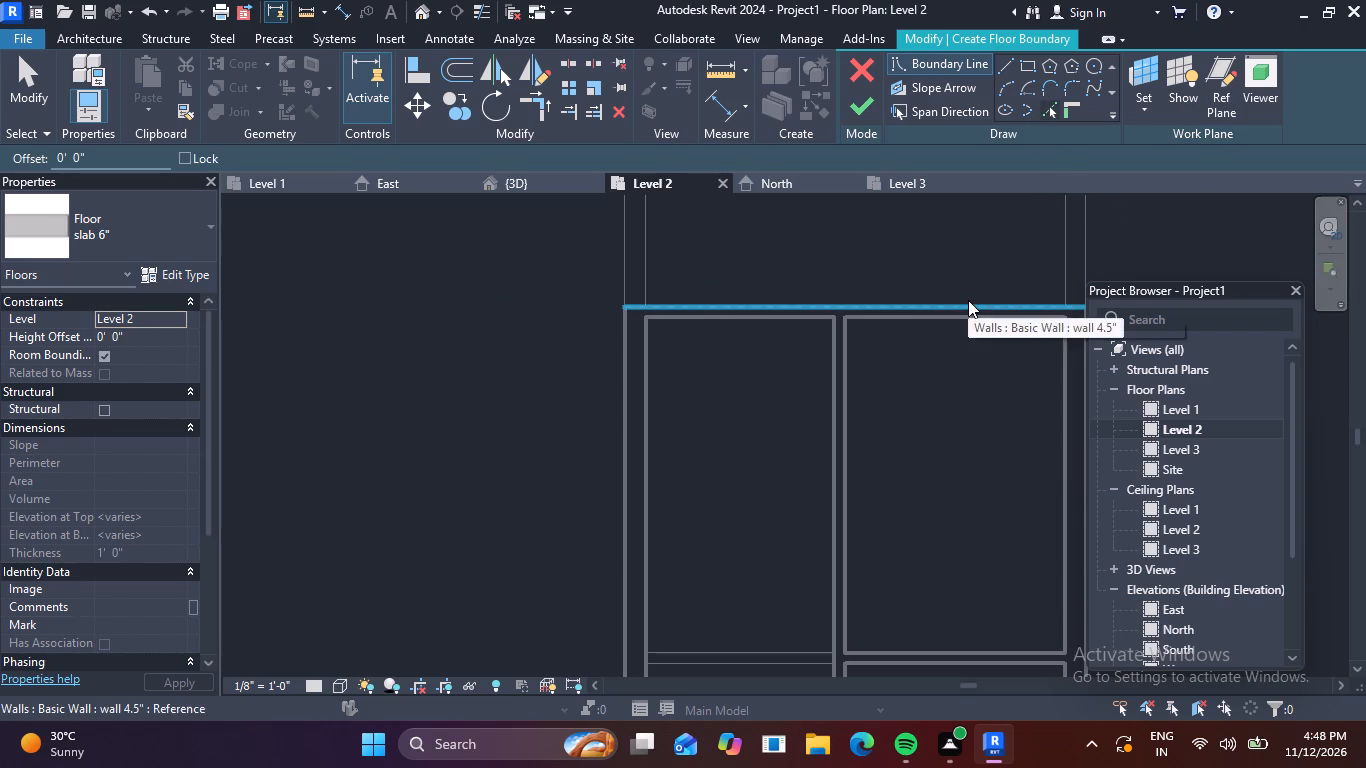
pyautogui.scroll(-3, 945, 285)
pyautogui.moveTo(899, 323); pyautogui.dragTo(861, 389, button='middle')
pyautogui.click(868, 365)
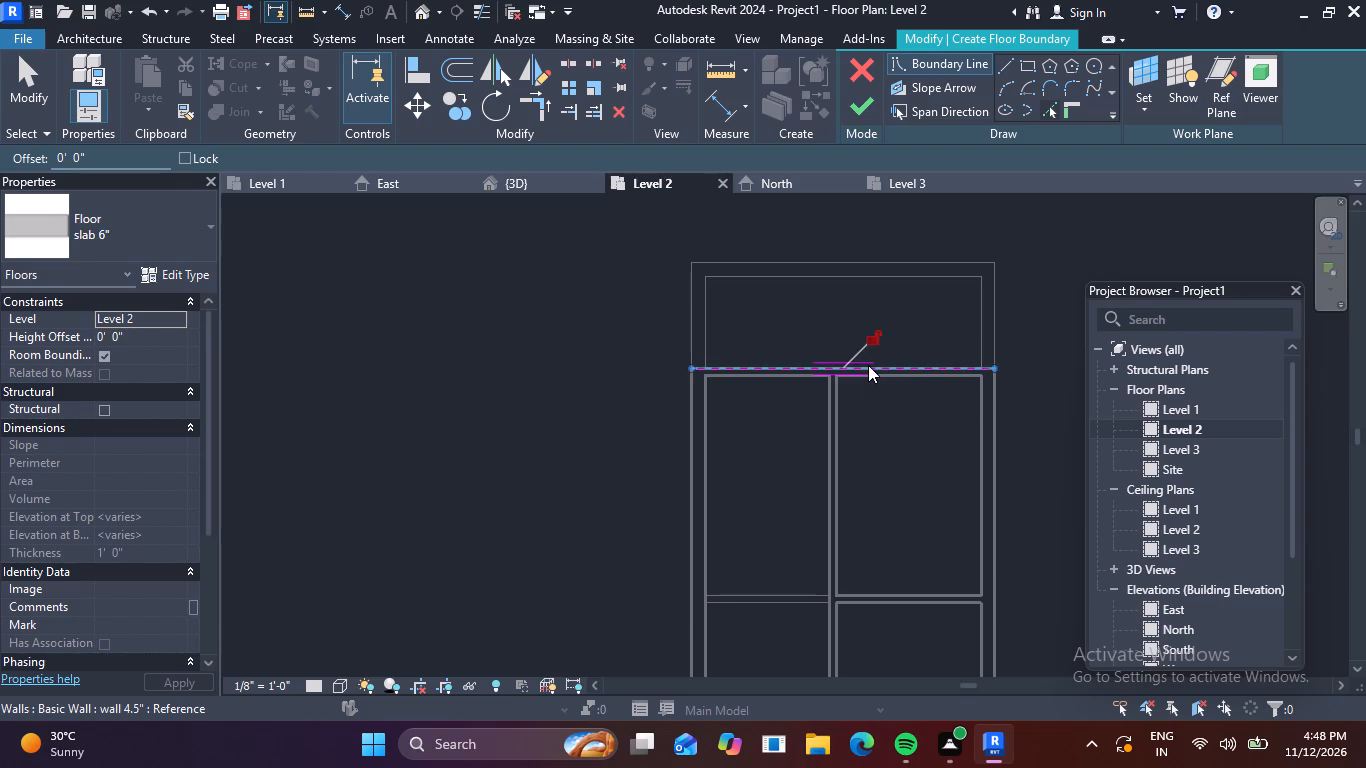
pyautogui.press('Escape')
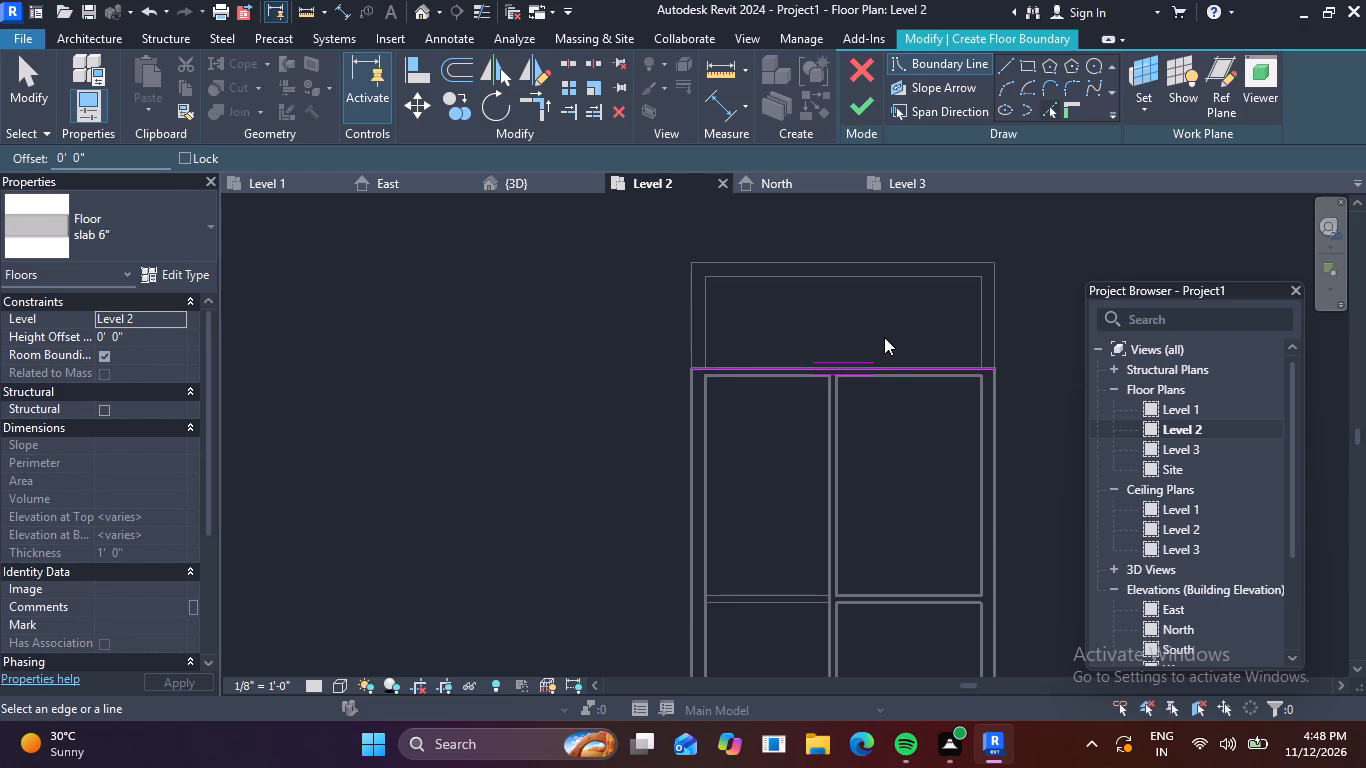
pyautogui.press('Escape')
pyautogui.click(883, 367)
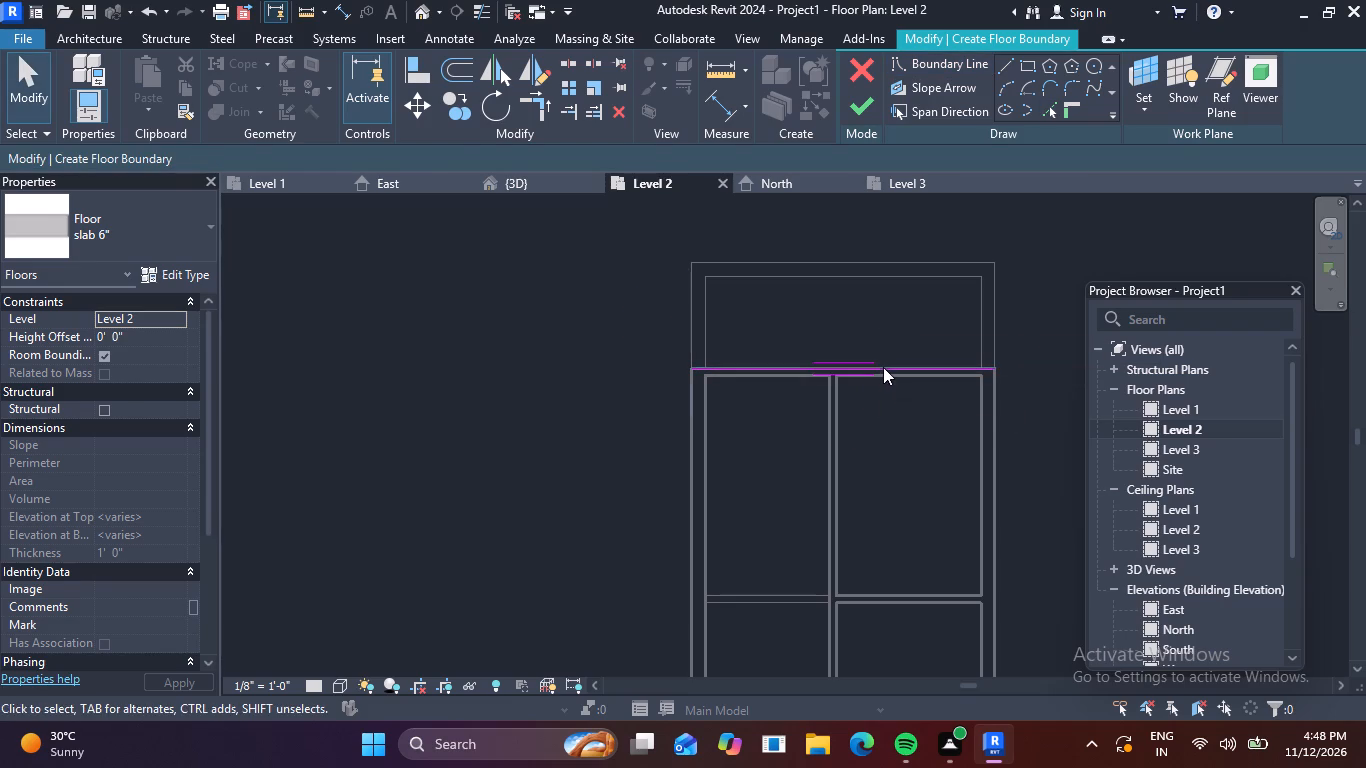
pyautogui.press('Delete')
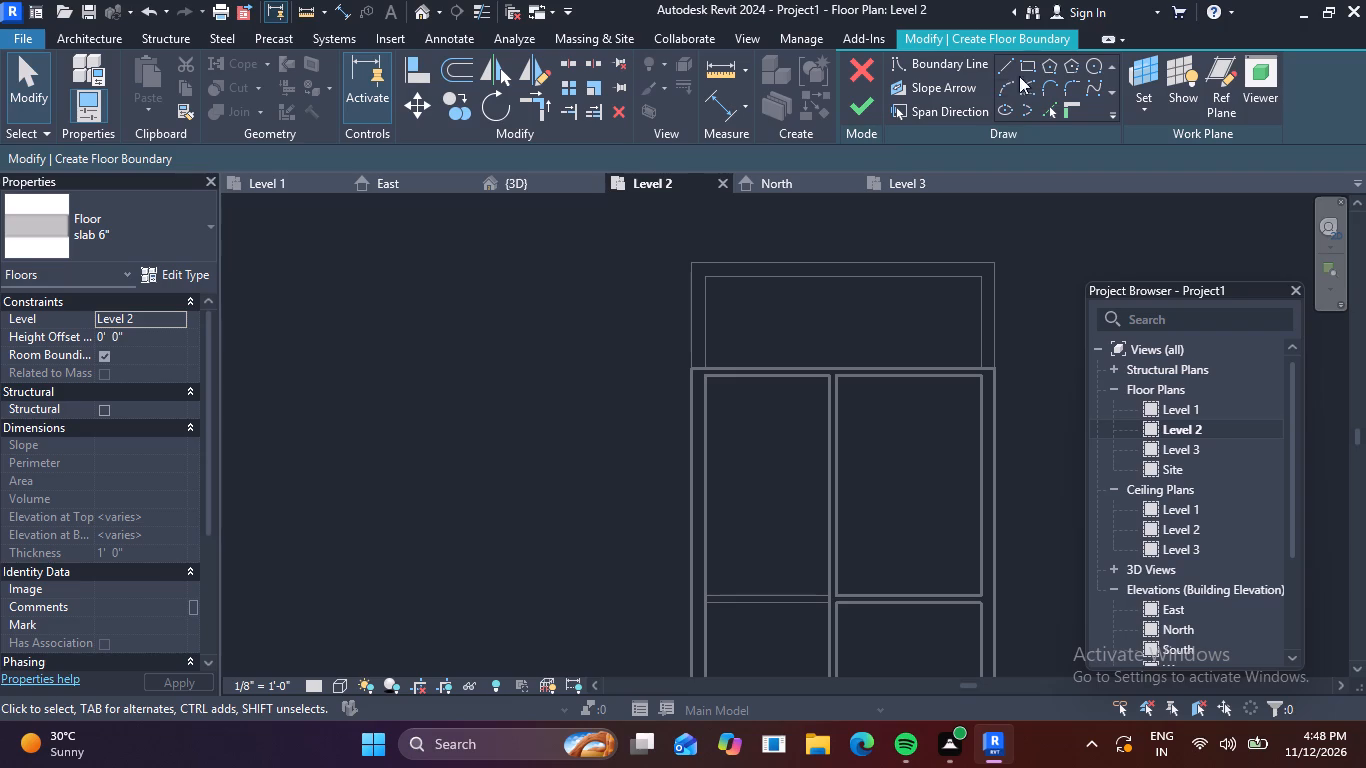
# Pick the upper storey's north 4.5" wall with a 1' offset to create a slab boundary line outside it, to the north.
pyautogui.click(1045, 106)
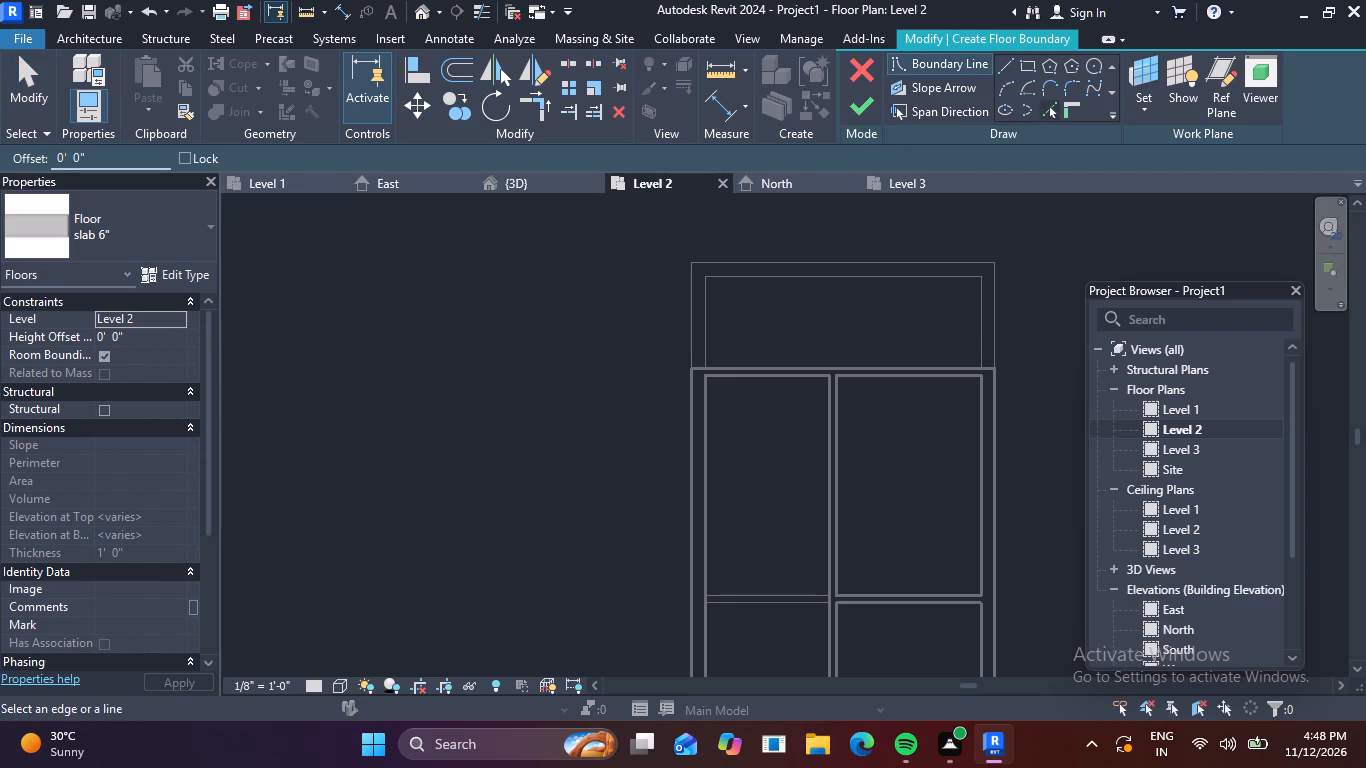
pyautogui.click(131, 160)
pyautogui.press('BackSpace')
pyautogui.press('BackSpace')
pyautogui.press('BackSpace')
pyautogui.press('BackSpace')
pyautogui.press('BackSpace')
pyautogui.press('BackSpace')
pyautogui.press('BackSpace')
pyautogui.press('BackSpace')
pyautogui.press('BackSpace')
pyautogui.press('BackSpace')
pyautogui.press('BackSpace')
pyautogui.write("1'")
pyautogui.press('Return')
pyautogui.scroll(1, 131, 160)
pyautogui.click(907, 368)
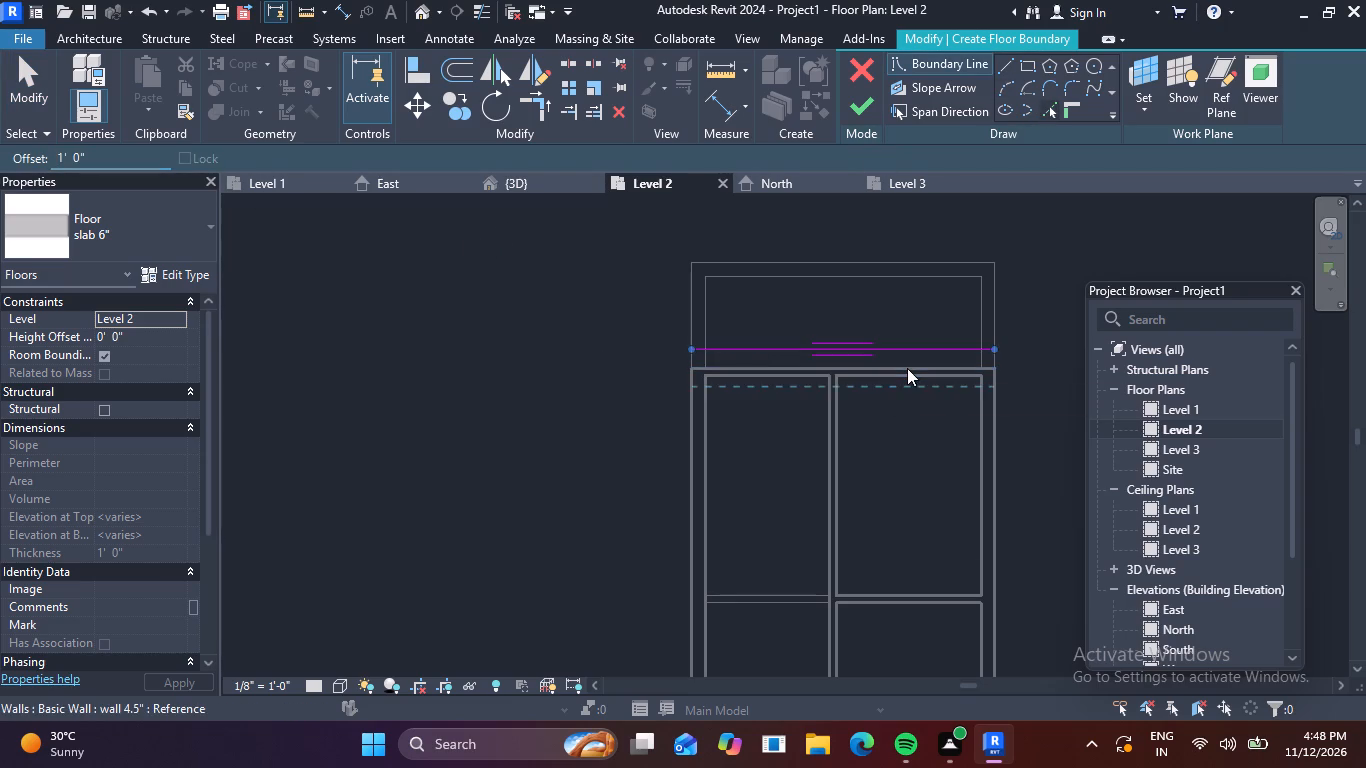
pyautogui.press('Escape')
pyautogui.press('Escape')
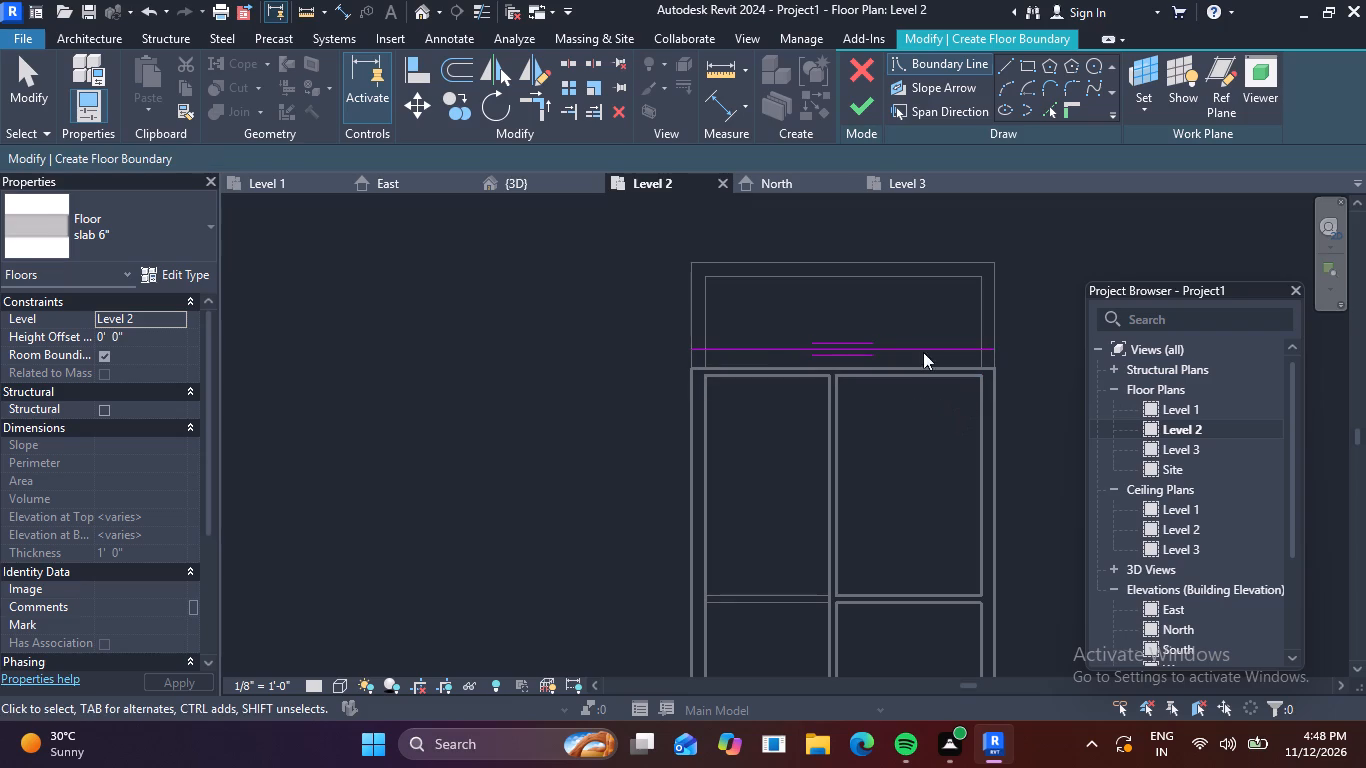
# Draw the east slab boundary line from the north offset line's end along the 9" wall to the upper storey's south-east corner.
pyautogui.click(1001, 70)
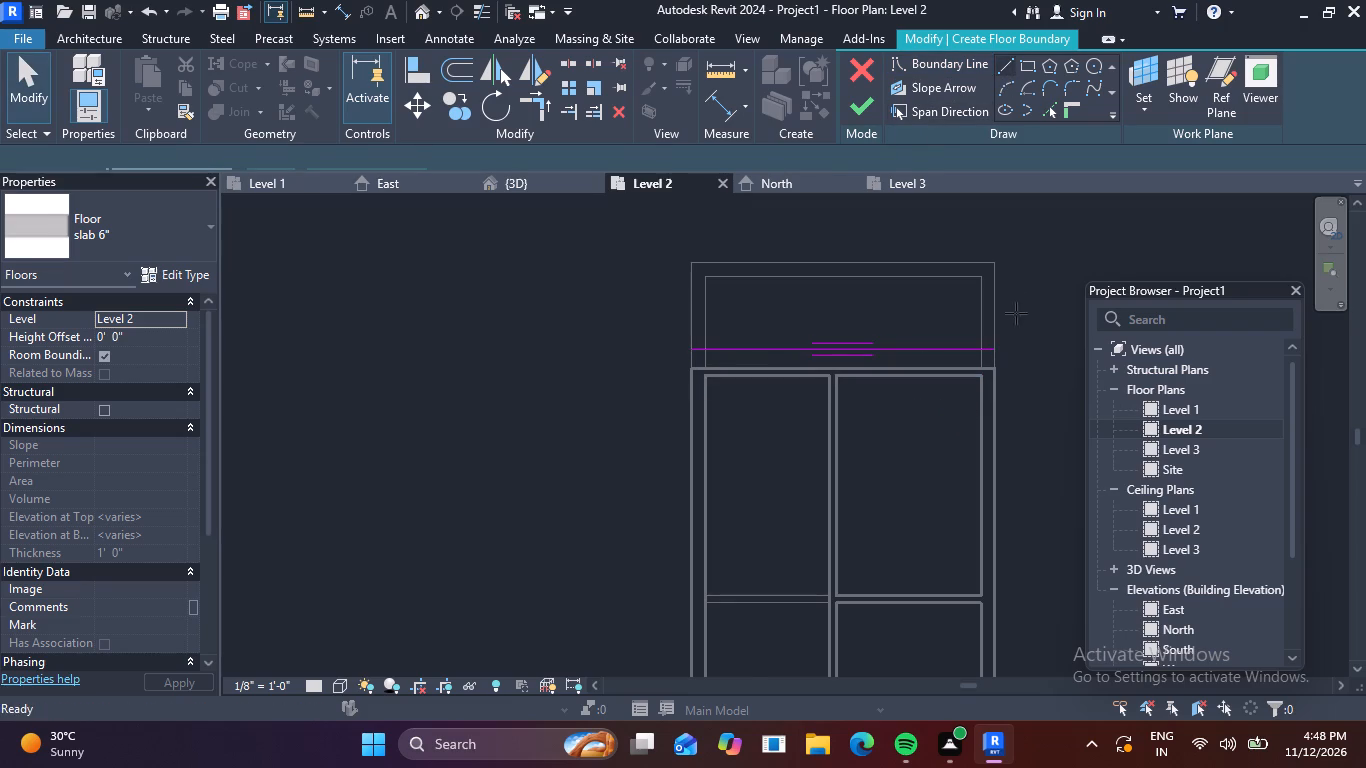
pyautogui.scroll(3, 1000, 366)
pyautogui.click(988, 341)
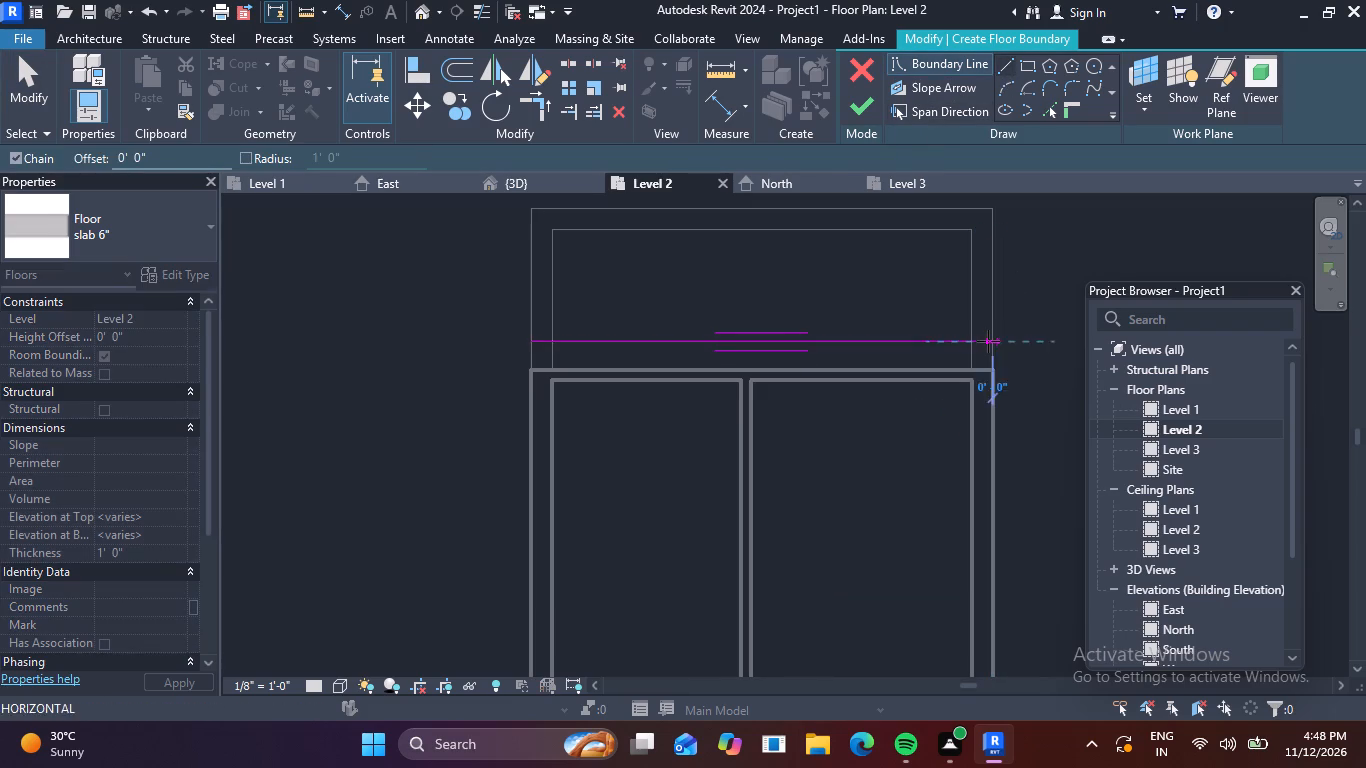
pyautogui.scroll(-4, 991, 586)
pyautogui.moveTo(989, 635); pyautogui.dragTo(930, 435, button='middle')
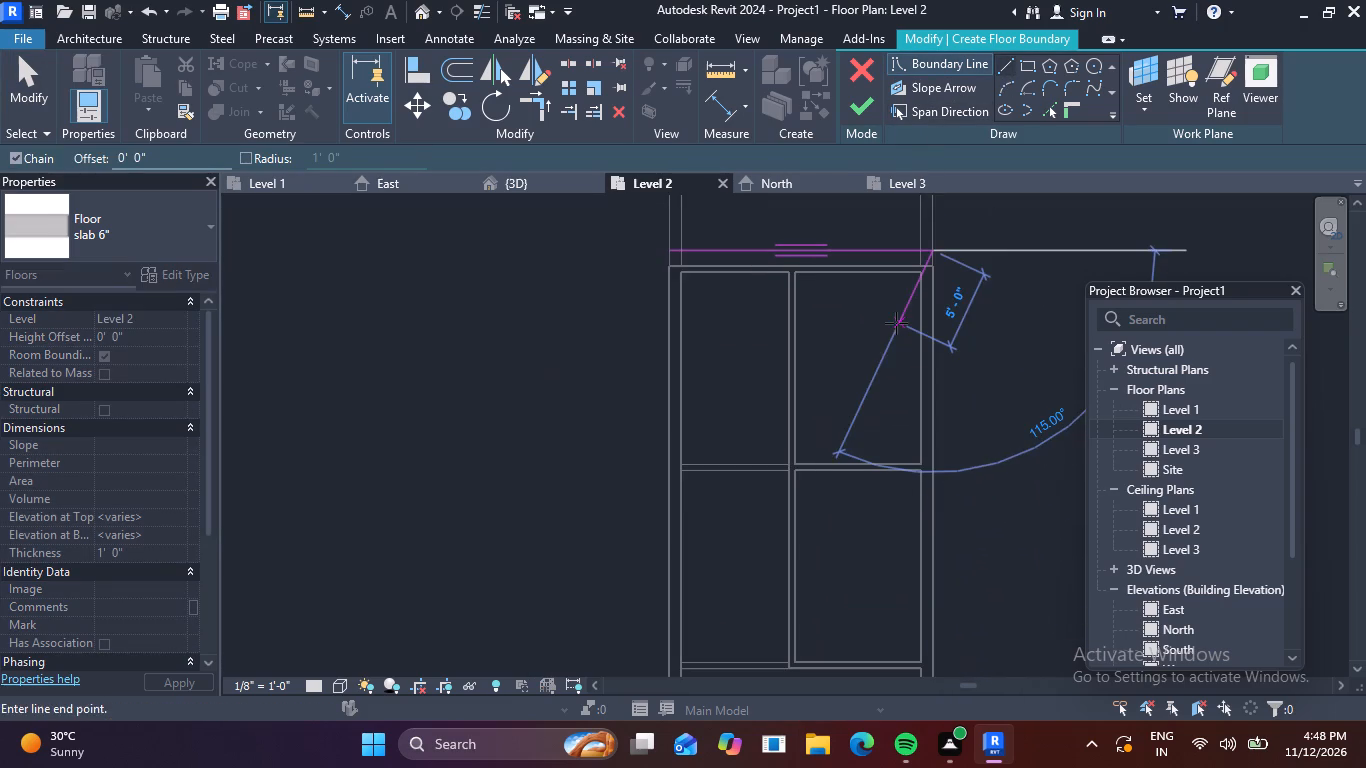
pyautogui.scroll(-6, 896, 336)
pyautogui.moveTo(961, 527); pyautogui.dragTo(911, 333, button='middle')
pyautogui.scroll(5, 873, 427)
pyautogui.moveTo(867, 341); pyautogui.dragTo(839, 520, button='middle')
pyautogui.scroll(5, 821, 541)
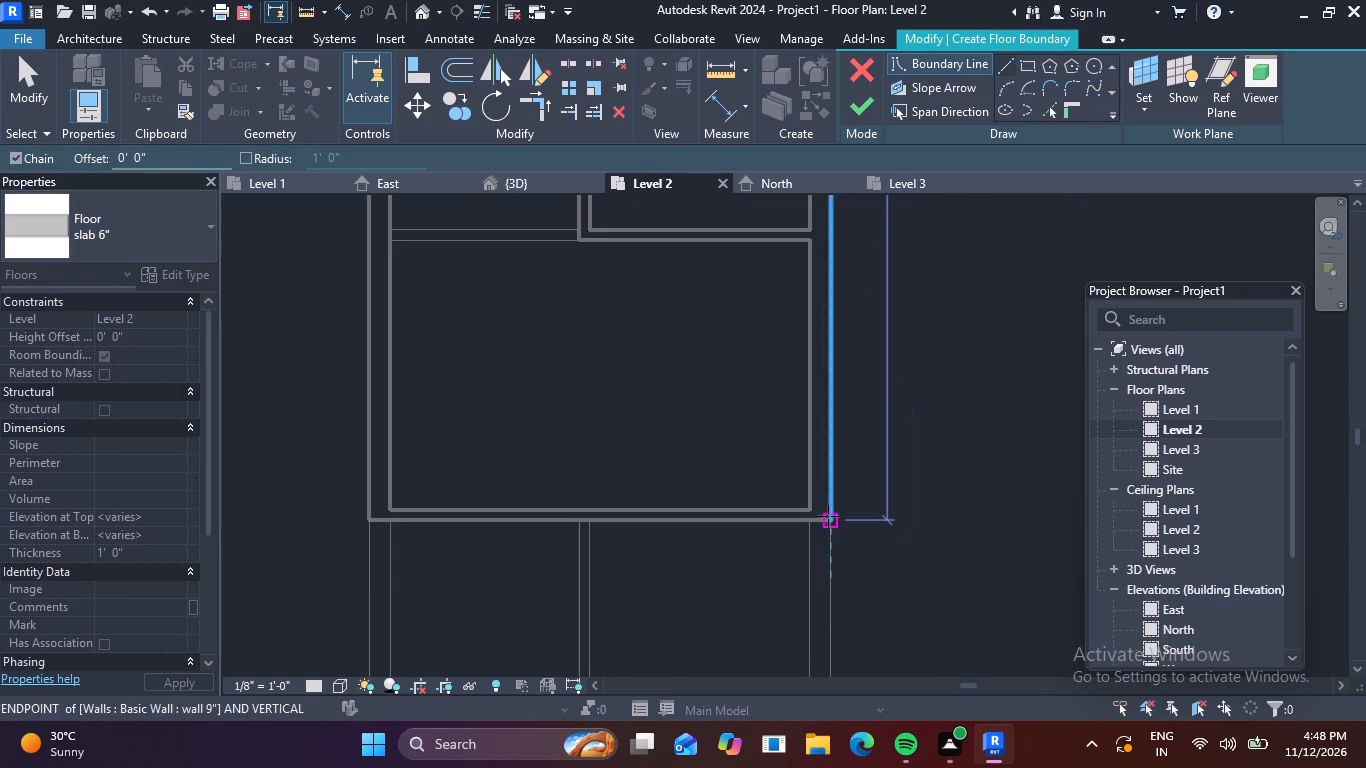
pyautogui.click(834, 518)
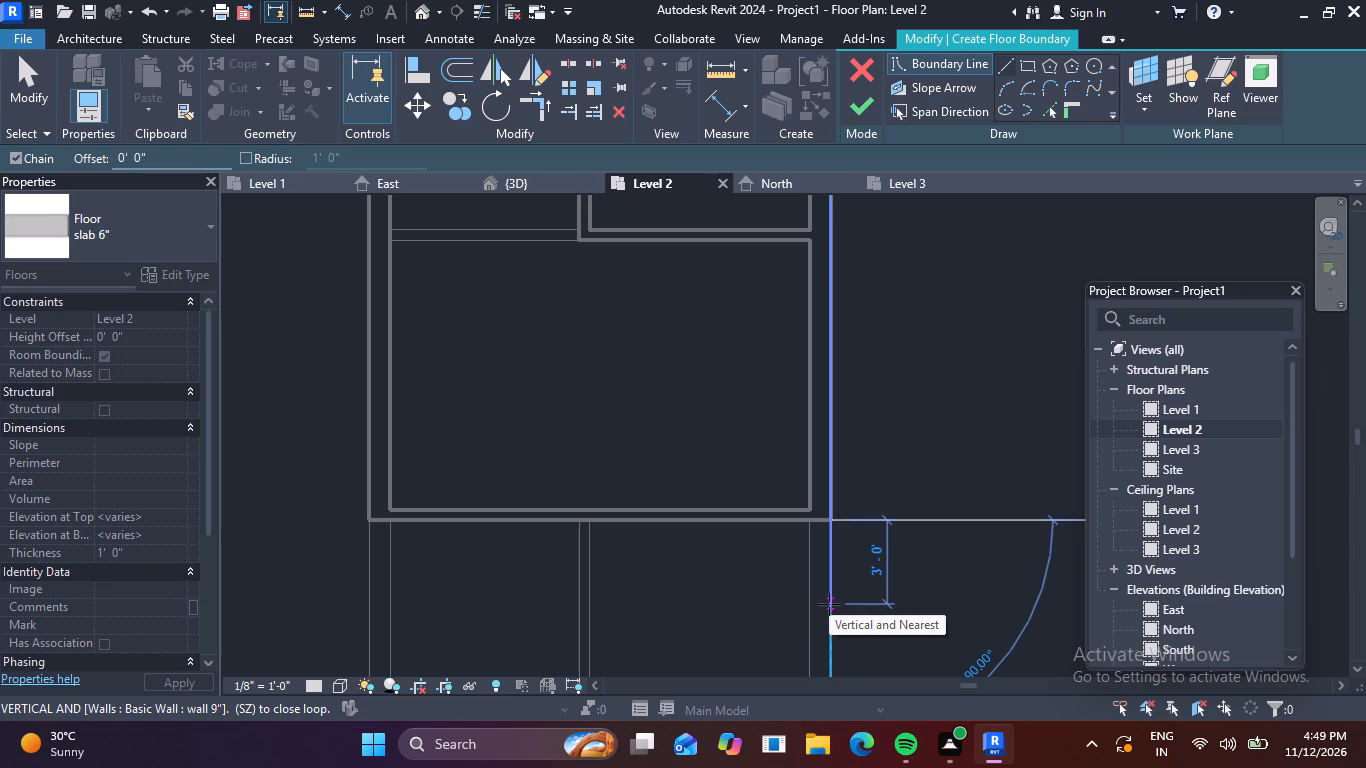
pyautogui.click(832, 524)
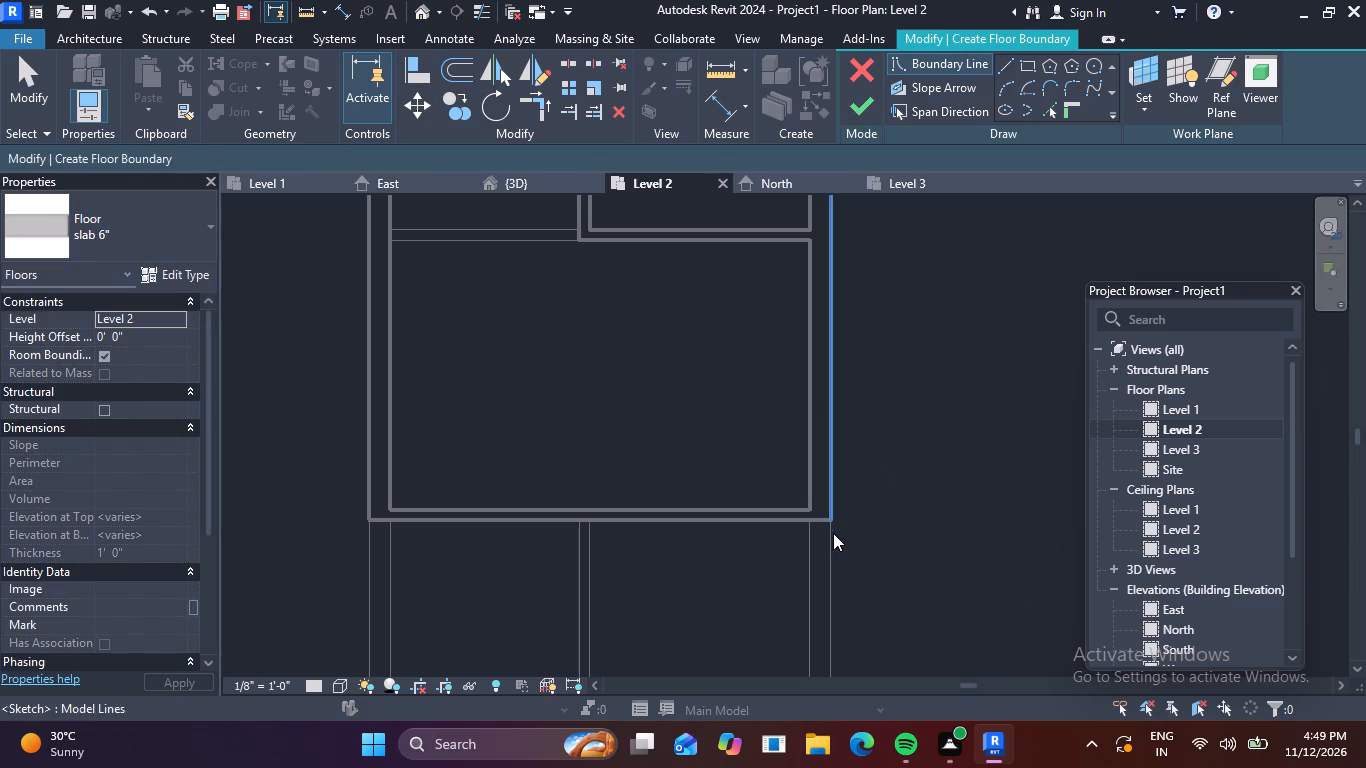
pyautogui.press('Escape')
# Draw the south slab boundary with a 3' by 3' projection at the upper storey's south-west corner, continuing along the south wall to the east line.
pyautogui.scroll(3, 354, 523)
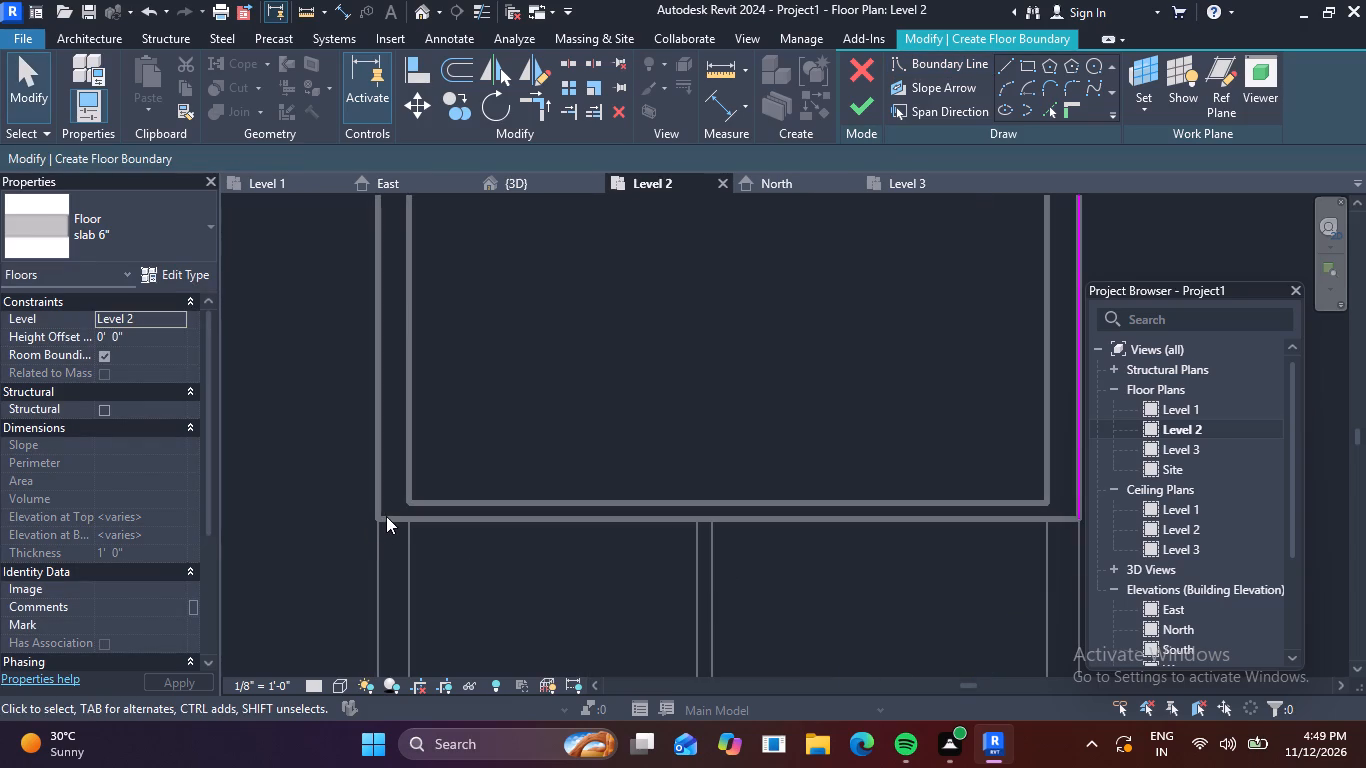
pyautogui.click(996, 70)
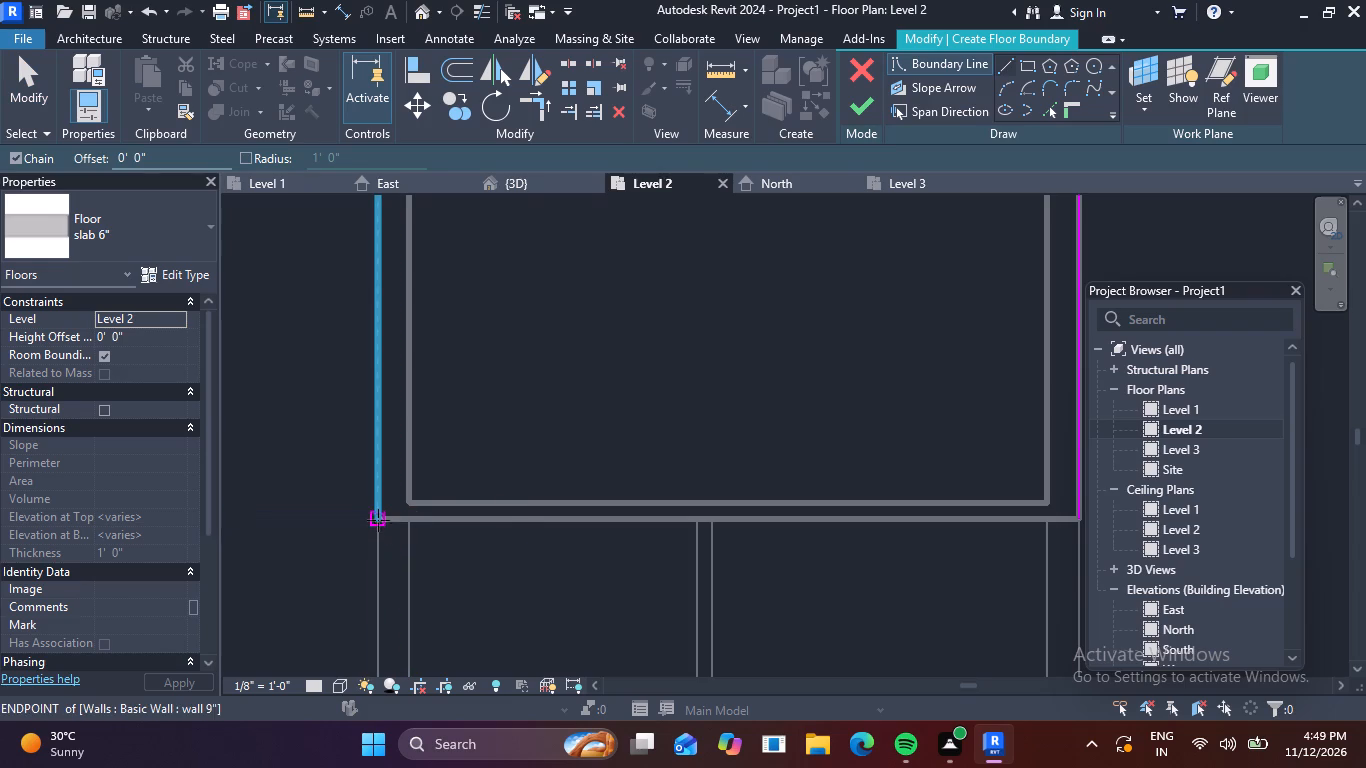
pyautogui.click(378, 518)
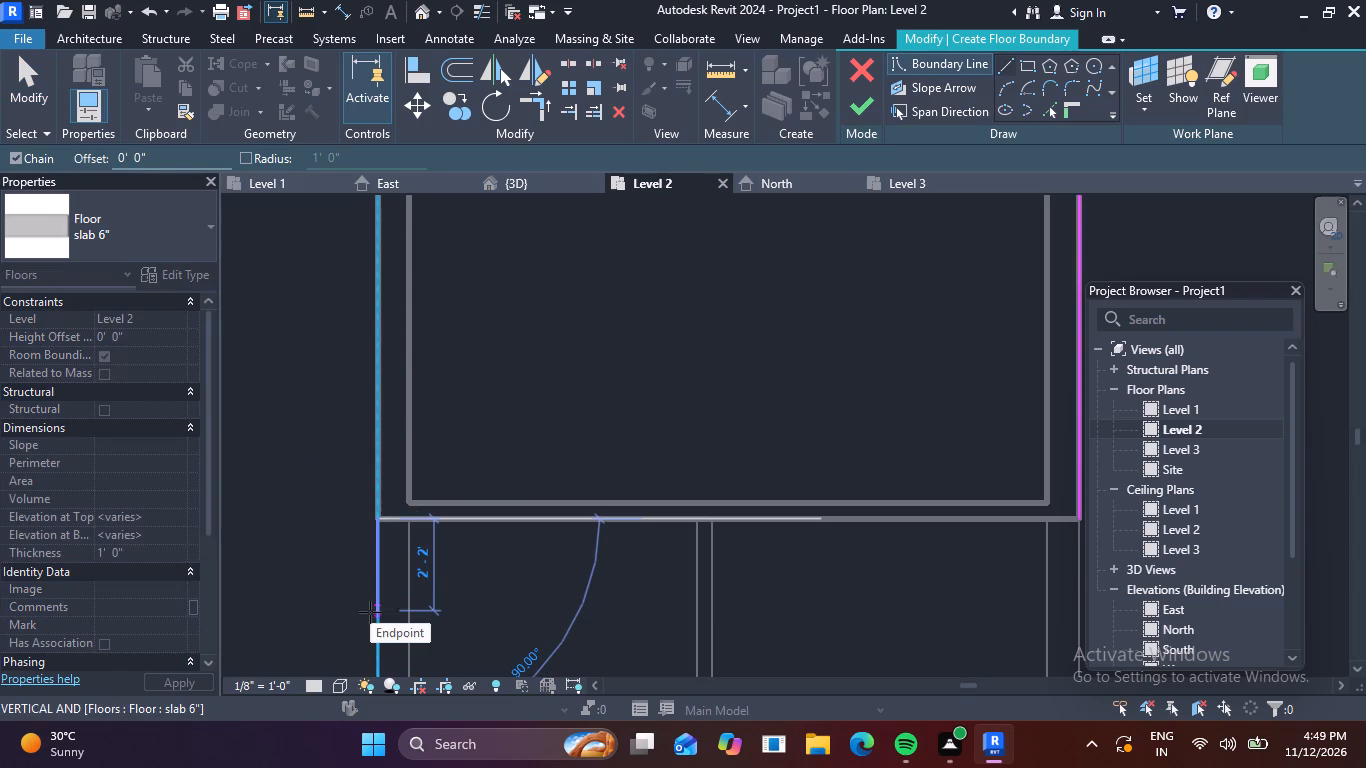
pyautogui.press('3')
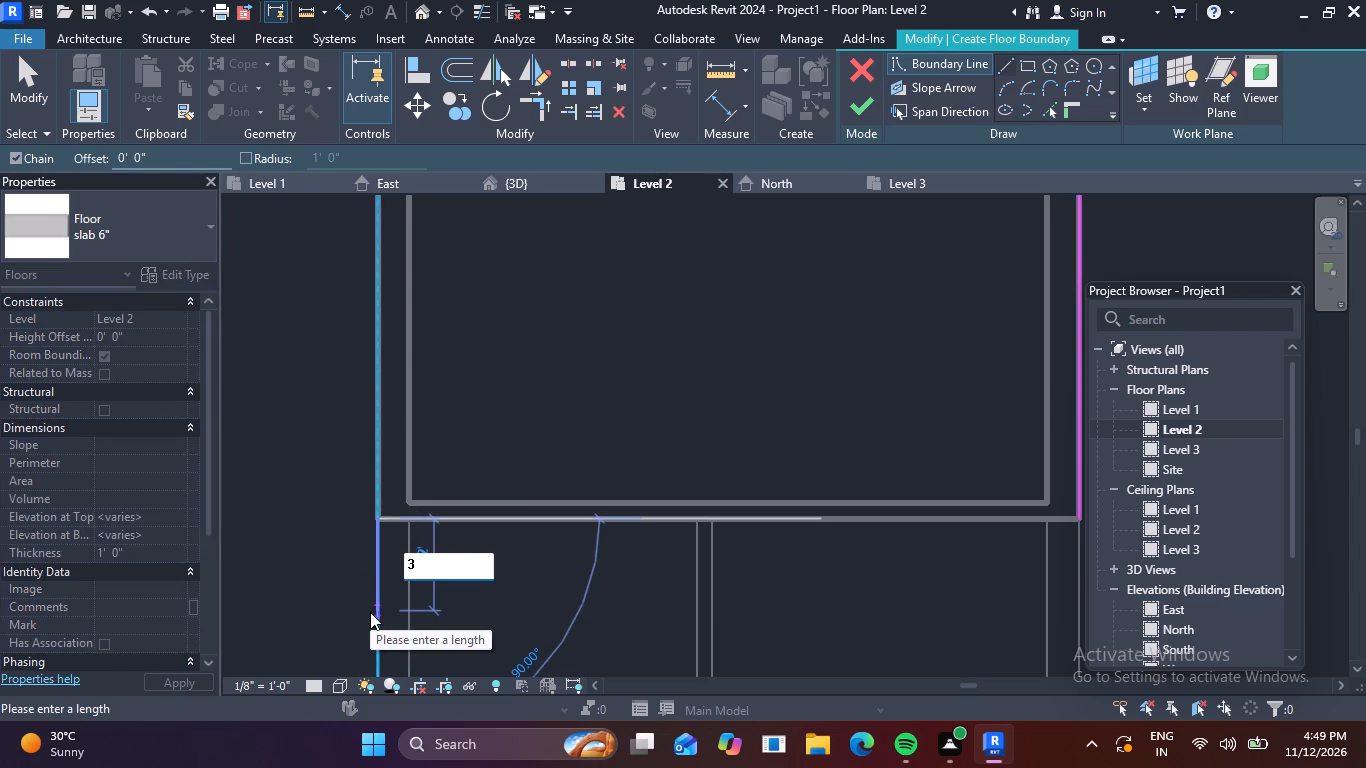
pyautogui.press("'")
pyautogui.press('Return')
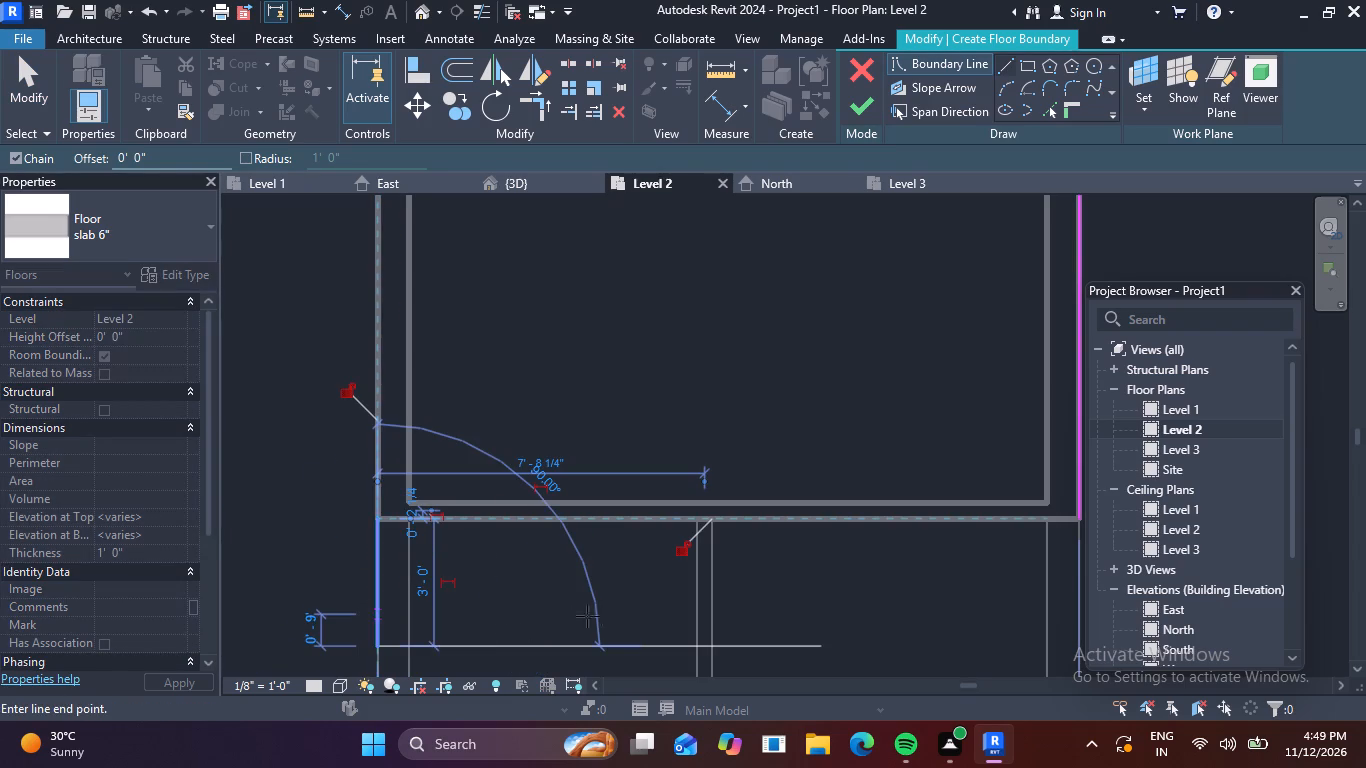
pyautogui.write("3'")
pyautogui.press('Return')
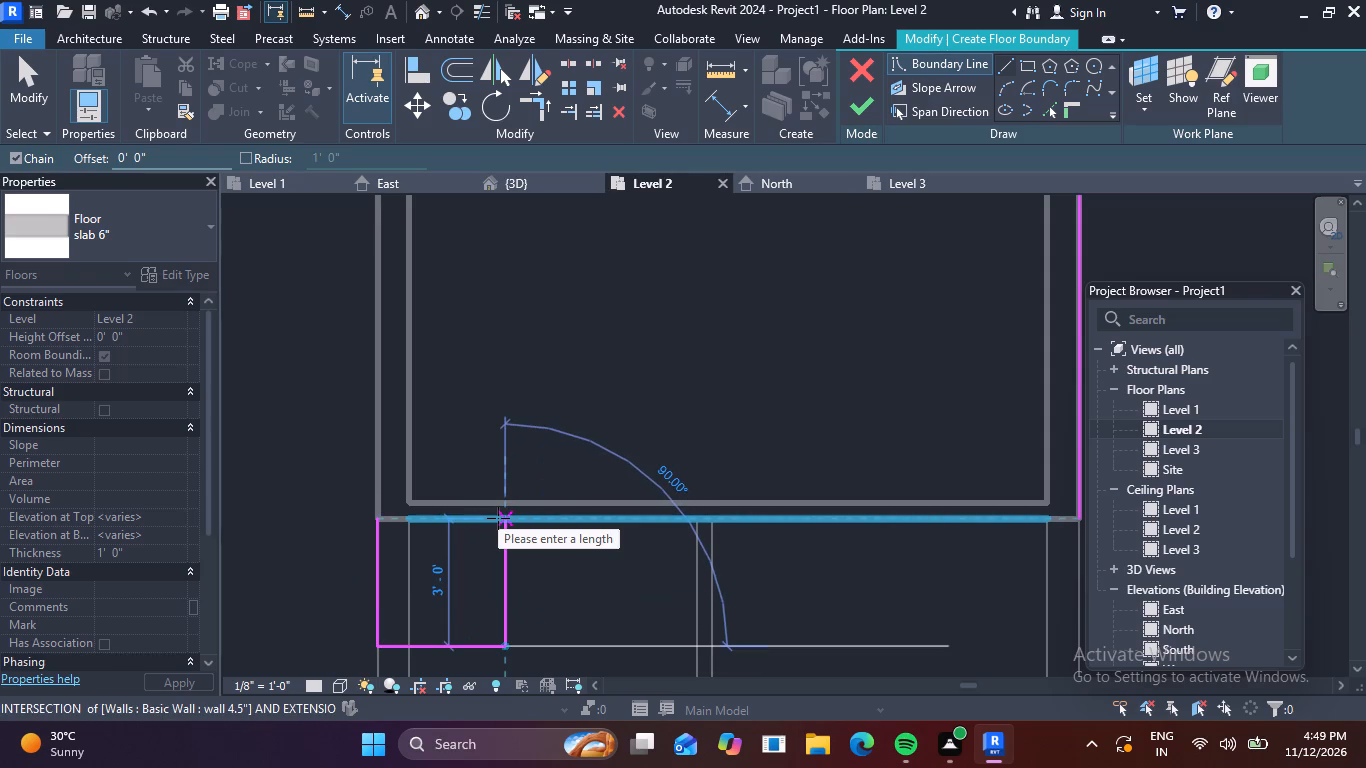
pyautogui.click(498, 518)
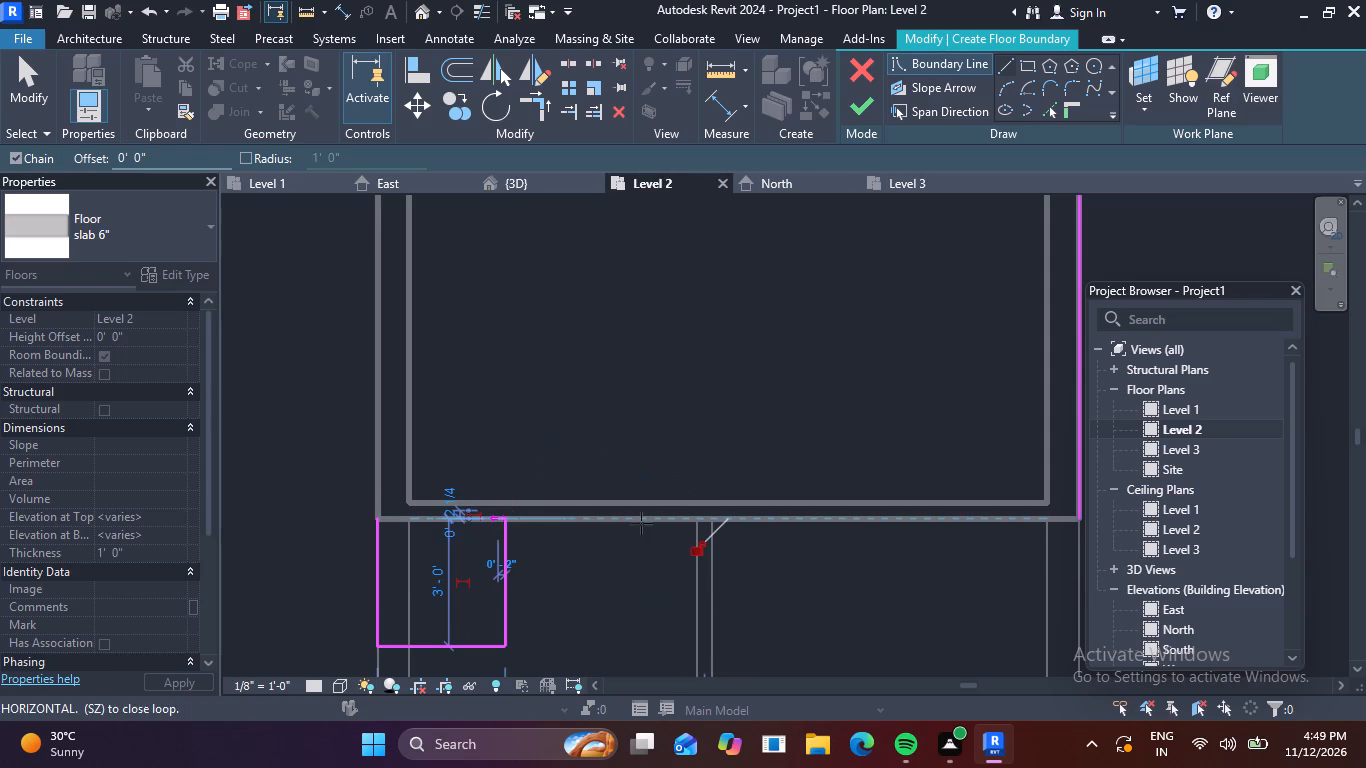
pyautogui.click(1076, 519)
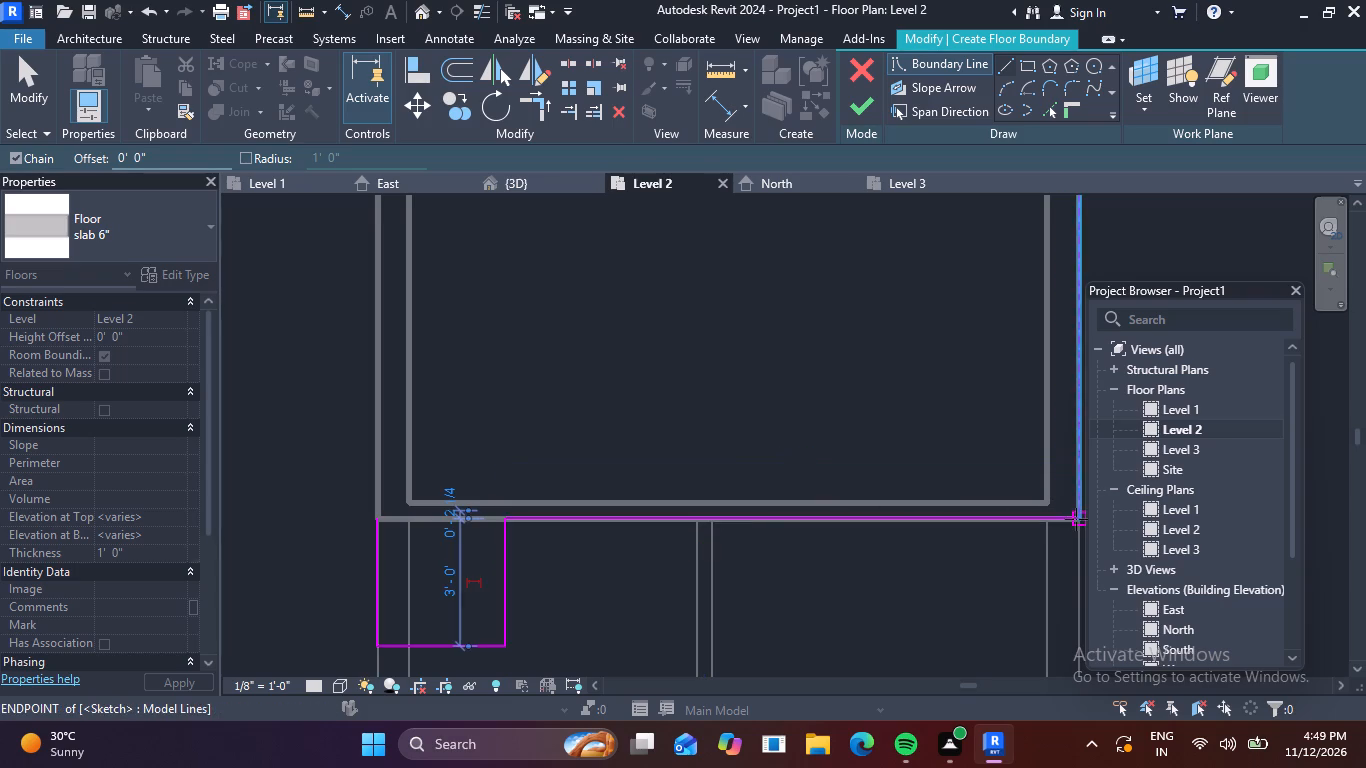
pyautogui.press('Escape')
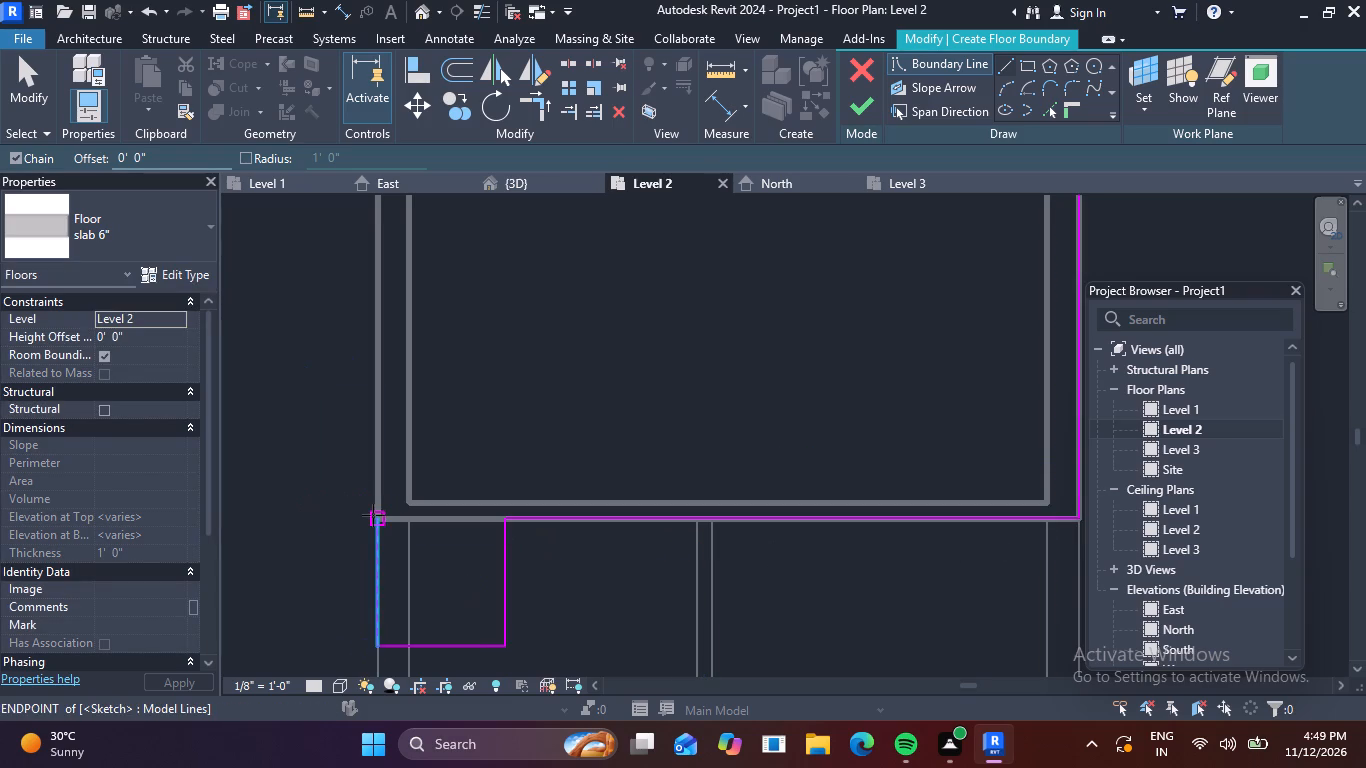
# Close the slab boundary with a west line from the south-west corner up to the north offset line's west end.
pyautogui.click(373, 515)
pyautogui.scroll(-2, 359, 359)
pyautogui.moveTo(360, 386); pyautogui.dragTo(318, 750, button='middle')
pyautogui.scroll(-4, 386, 478)
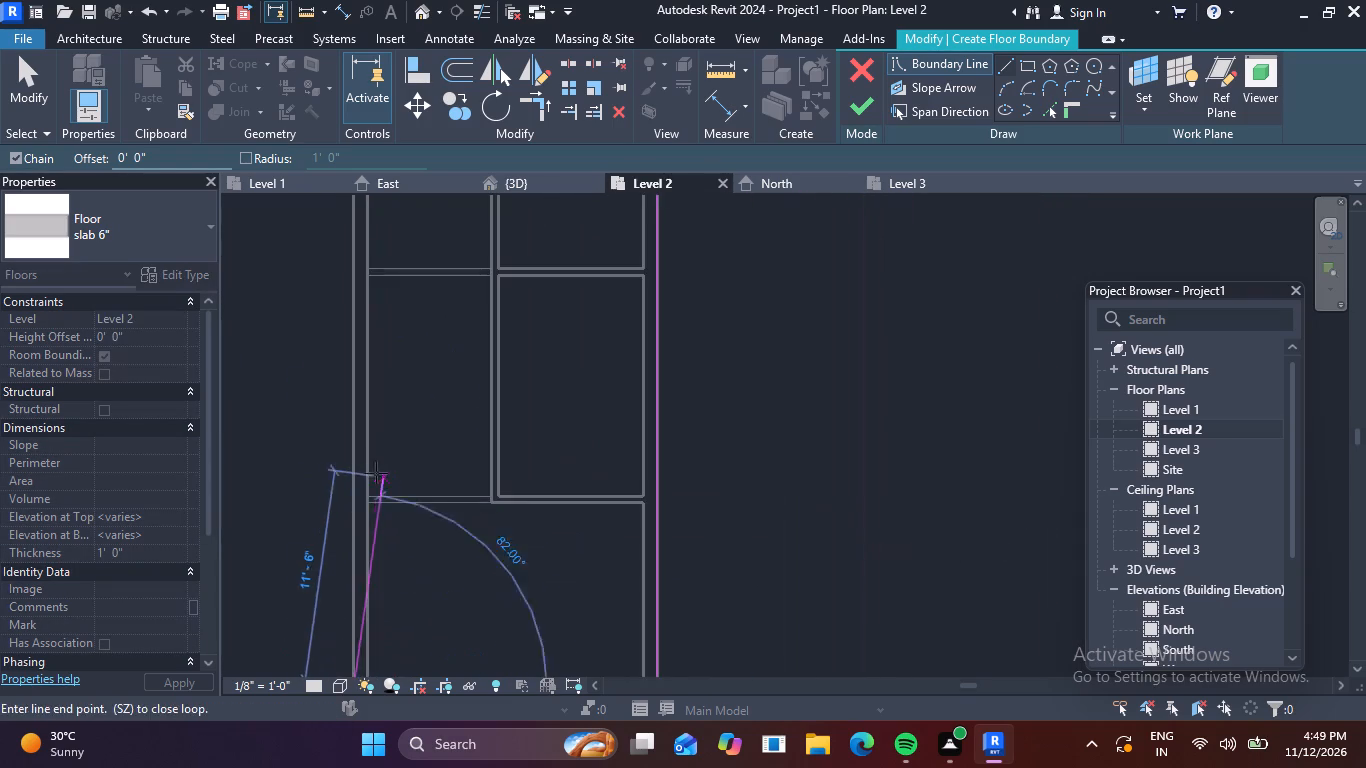
pyautogui.scroll(-1, 376, 473)
pyautogui.moveTo(351, 384); pyautogui.dragTo(353, 670, button='middle')
pyautogui.scroll(-1, 355, 386)
pyautogui.scroll(4, 373, 406)
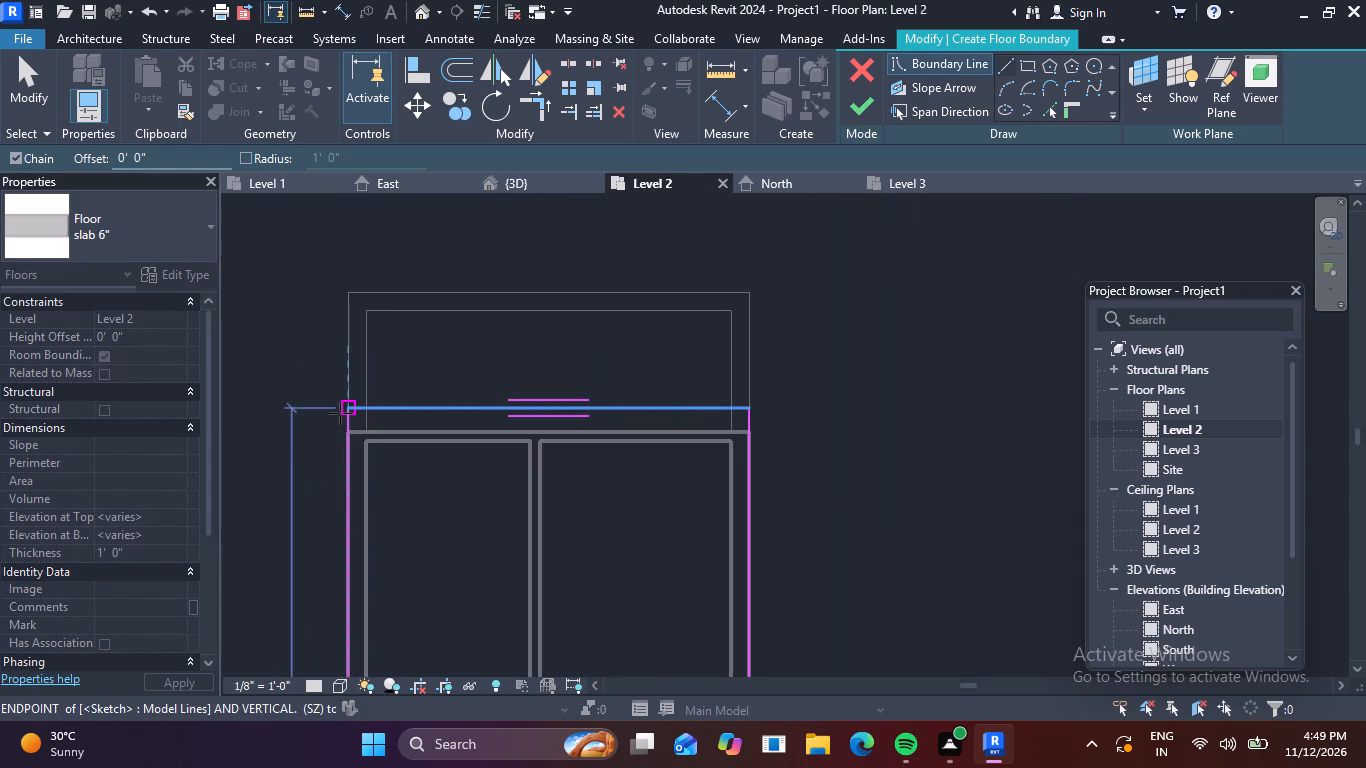
pyautogui.click(346, 409)
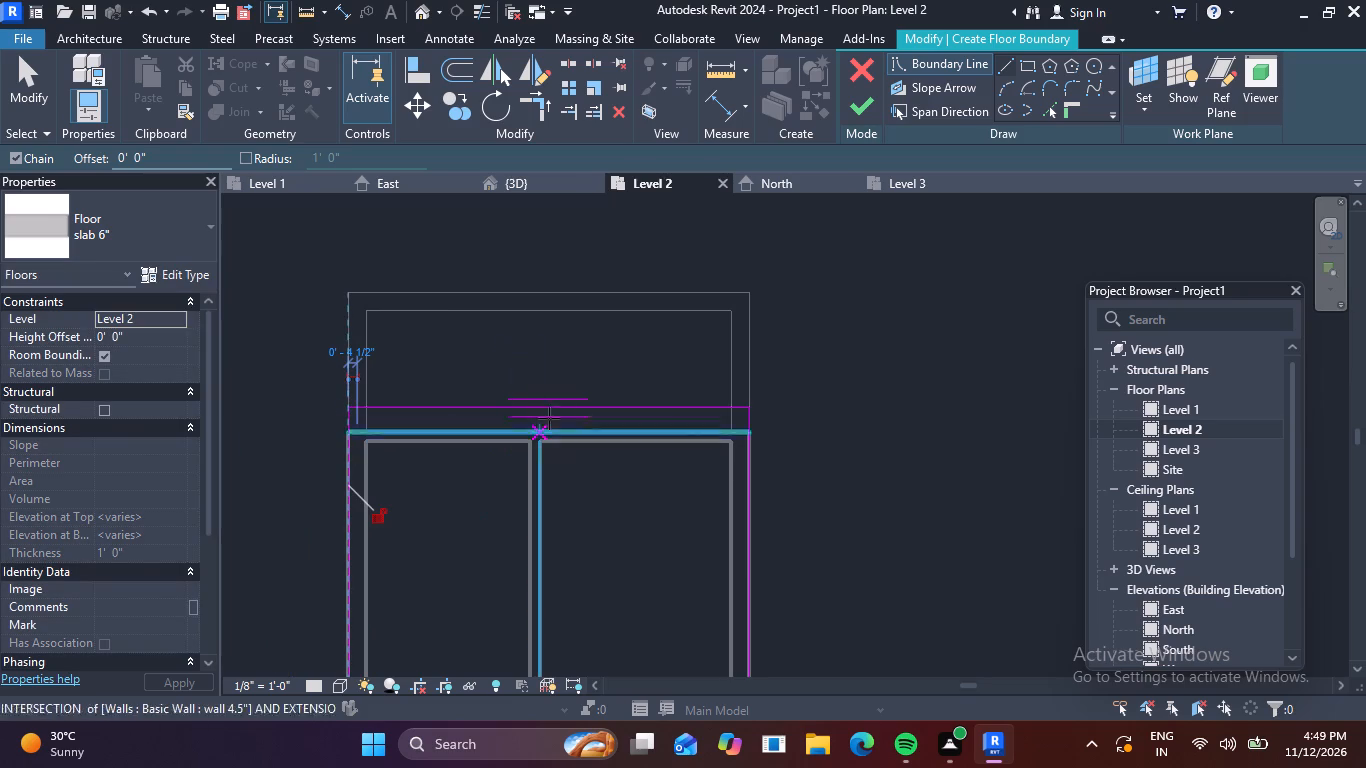
# Finish the slab 6" floor sketch without attaching the walls to its bottom.
pyautogui.click(869, 107)
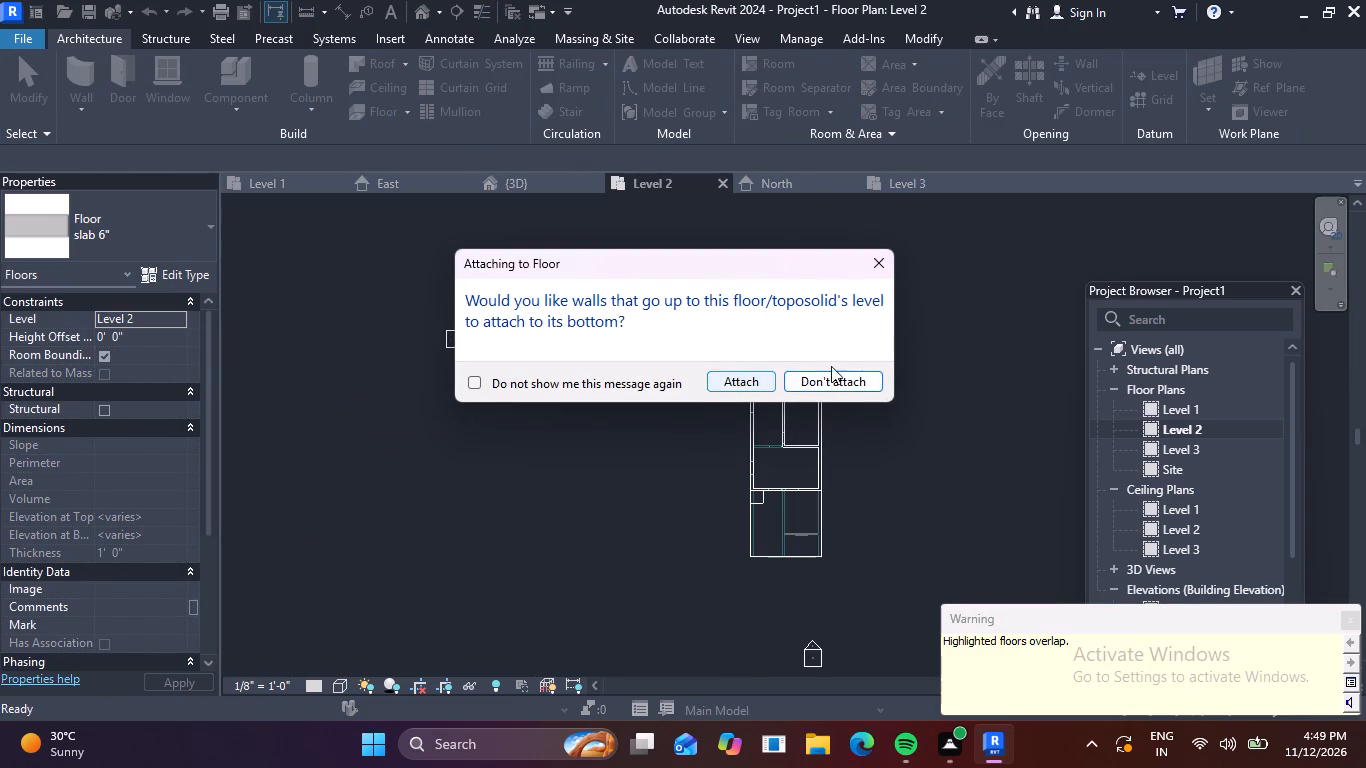
pyautogui.click(843, 374)
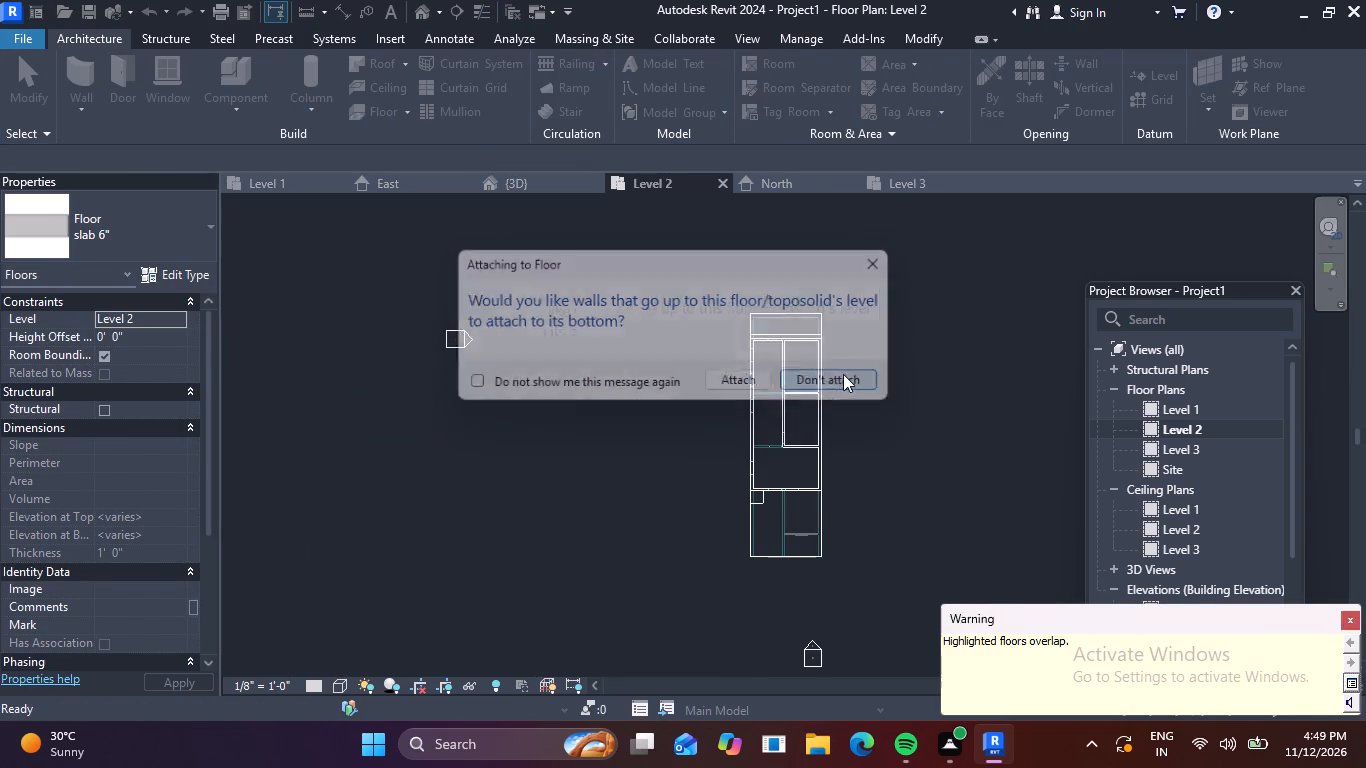
# Examine the new slab's height relative to the levels in the North elevation.
pyautogui.scroll(-3, 780, 415)
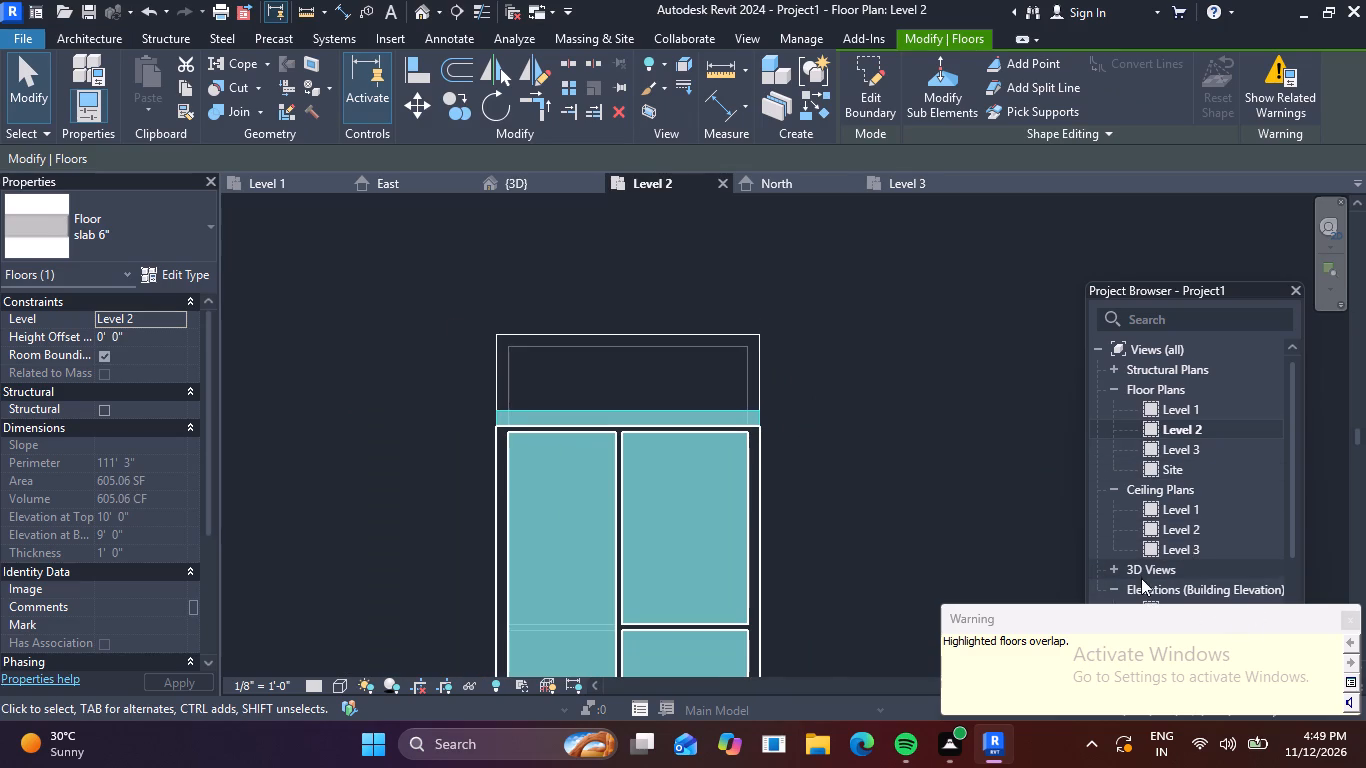
pyautogui.scroll(-2, 1150, 532)
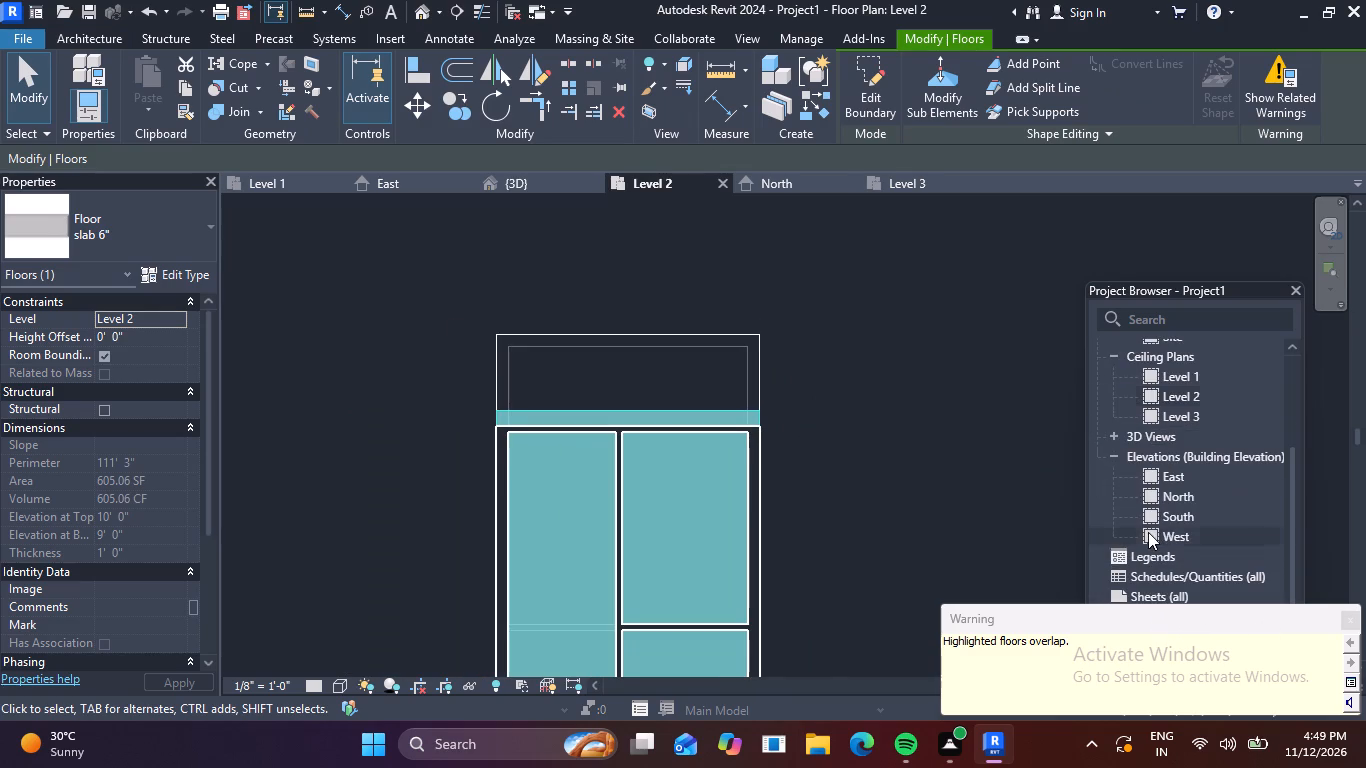
pyautogui.doubleClick(1145, 503)
pyautogui.scroll(-4, 746, 463)
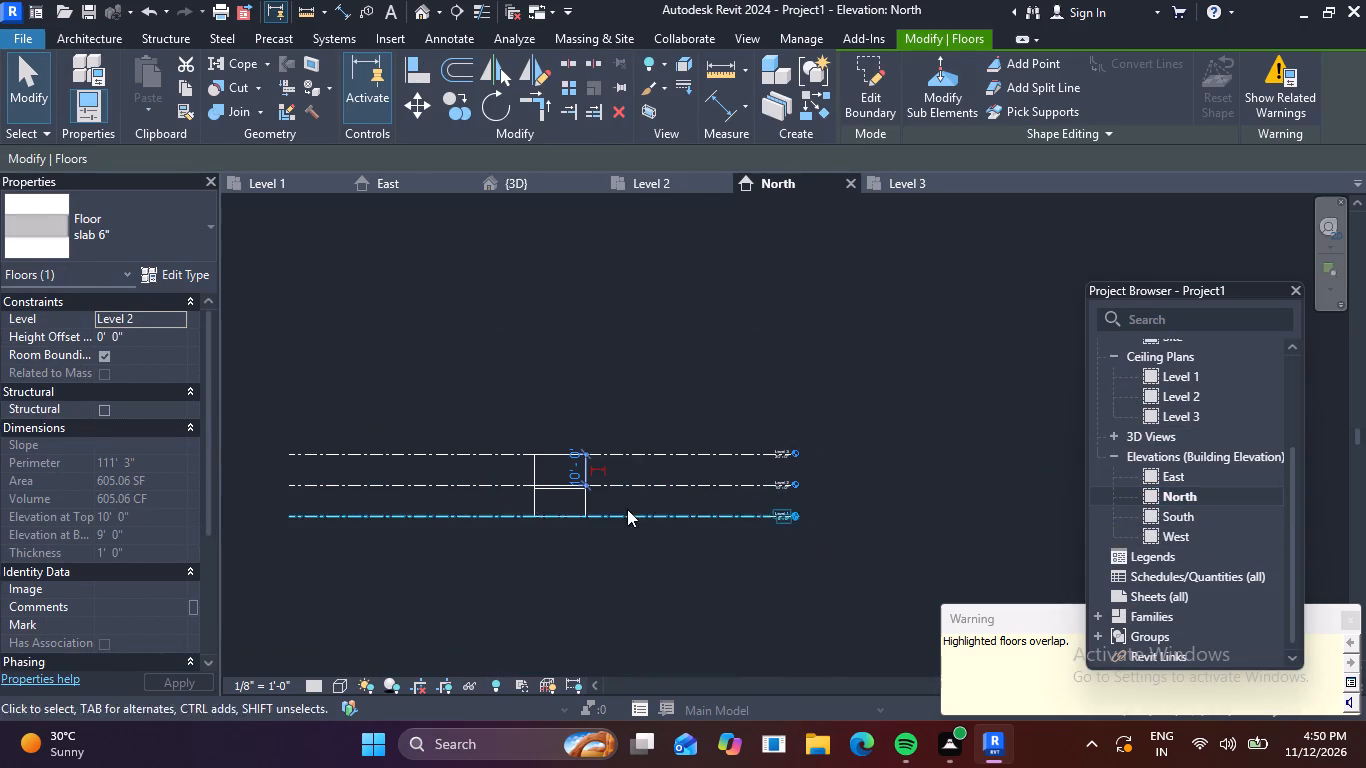
pyautogui.moveTo(712, 546); pyautogui.dragTo(750, 553, button='middle')
pyautogui.scroll(14, 616, 486)
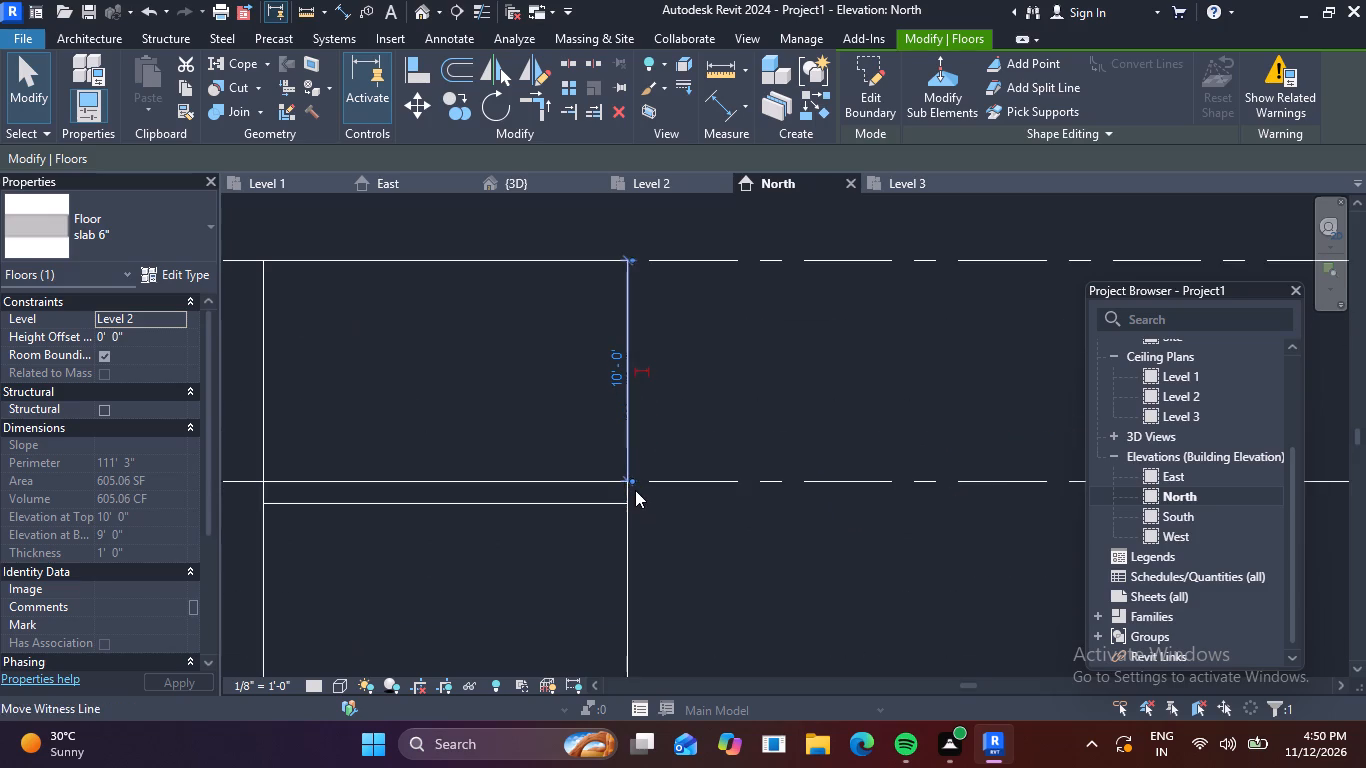
pyautogui.scroll(-1, 635, 489)
pyautogui.scroll(-1, 1027, 521)
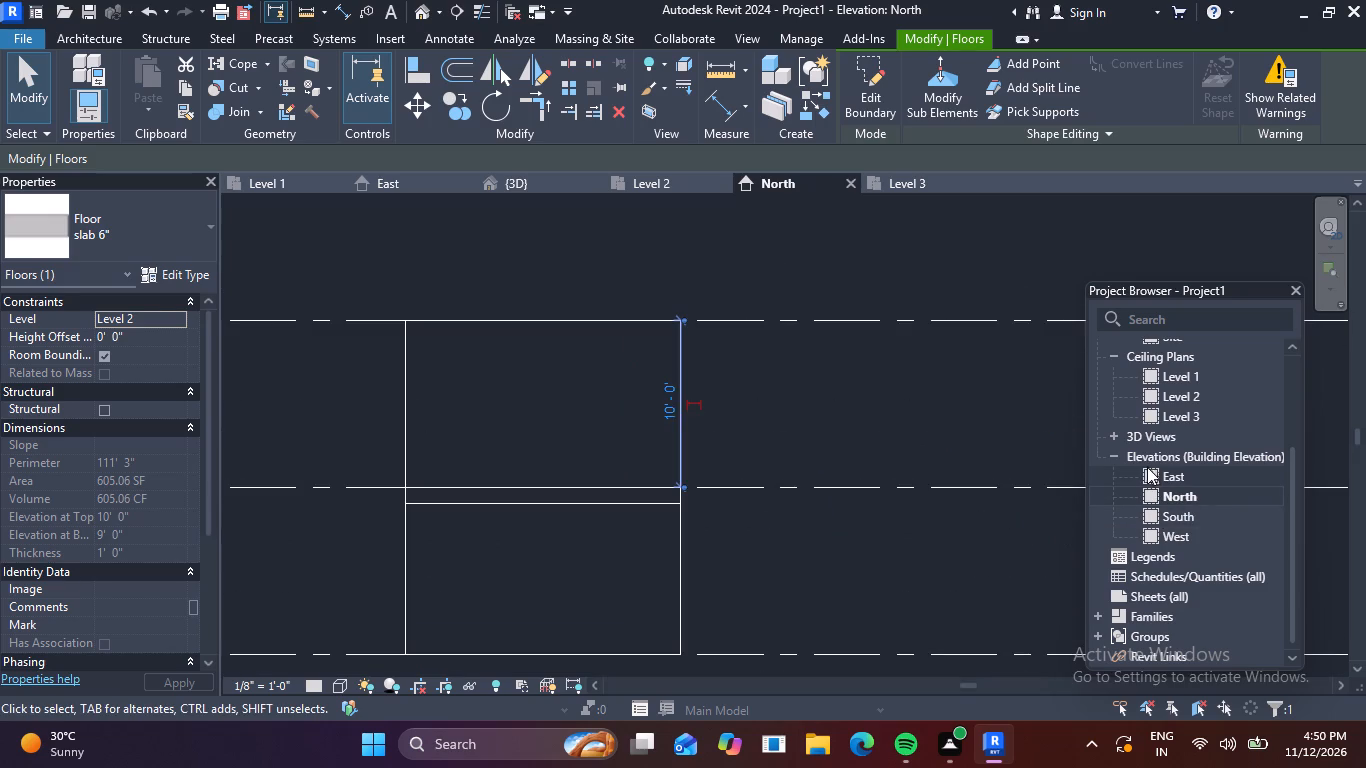
# In the East elevation, raise the new slab in 6" increments until its top aligns with Level 3.
pyautogui.doubleClick(1151, 467)
pyautogui.scroll(5, 402, 458)
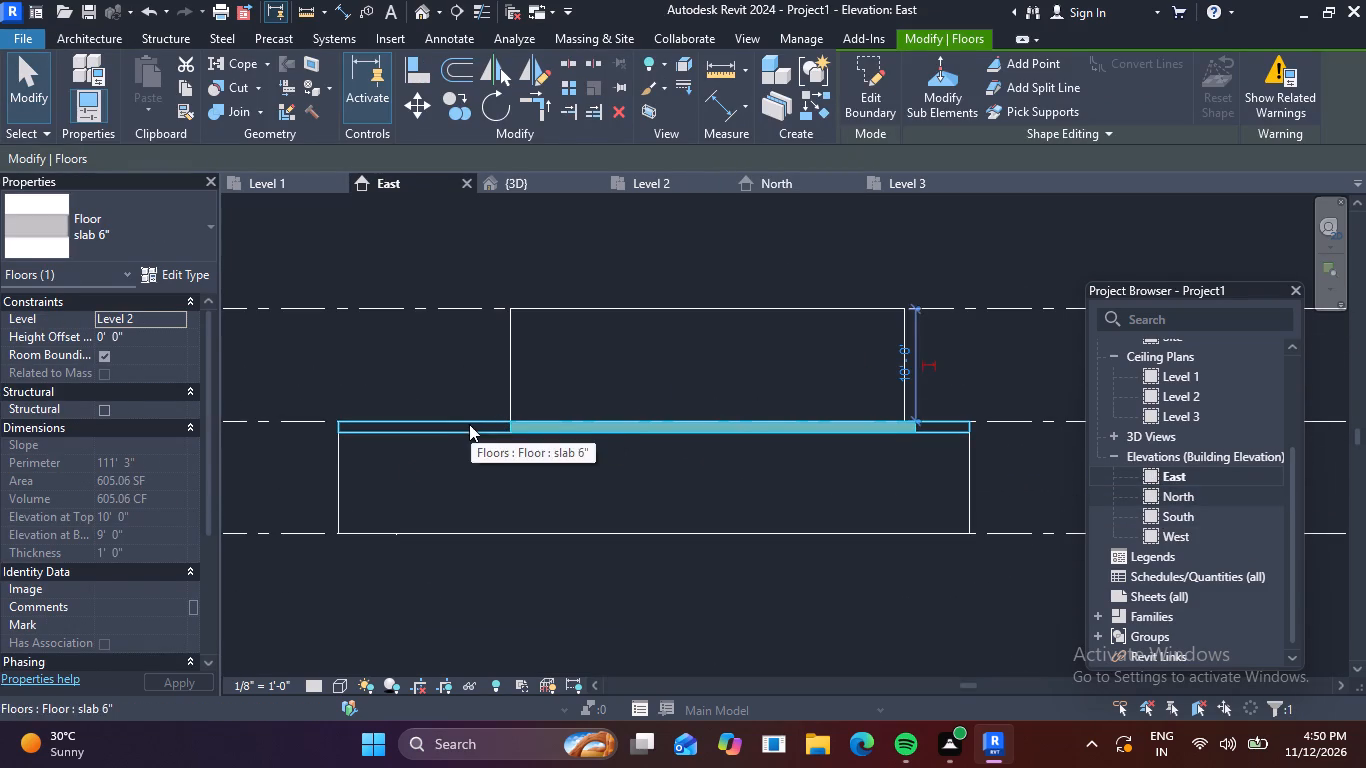
pyautogui.scroll(4, 477, 430)
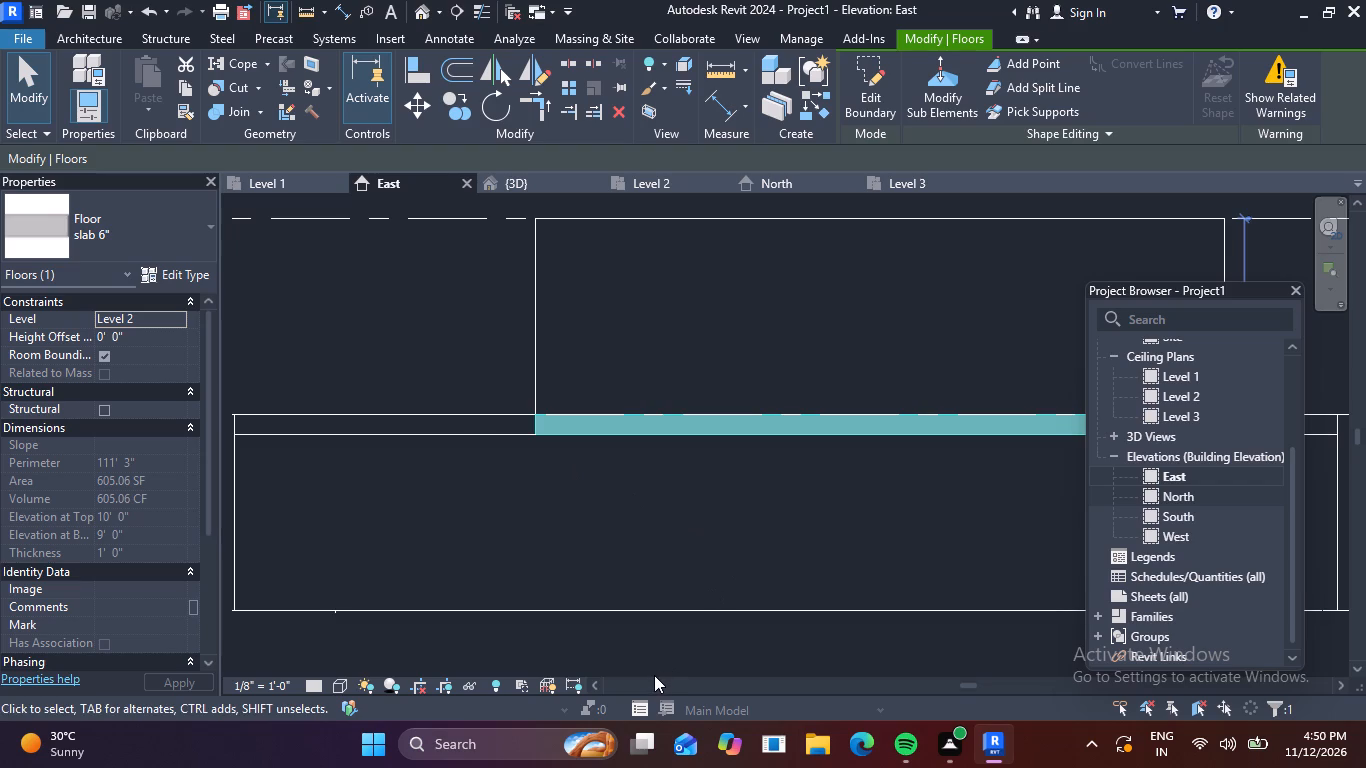
pyautogui.scroll(-5, 643, 632)
pyautogui.moveTo(720, 612); pyautogui.dragTo(606, 610, button='middle')
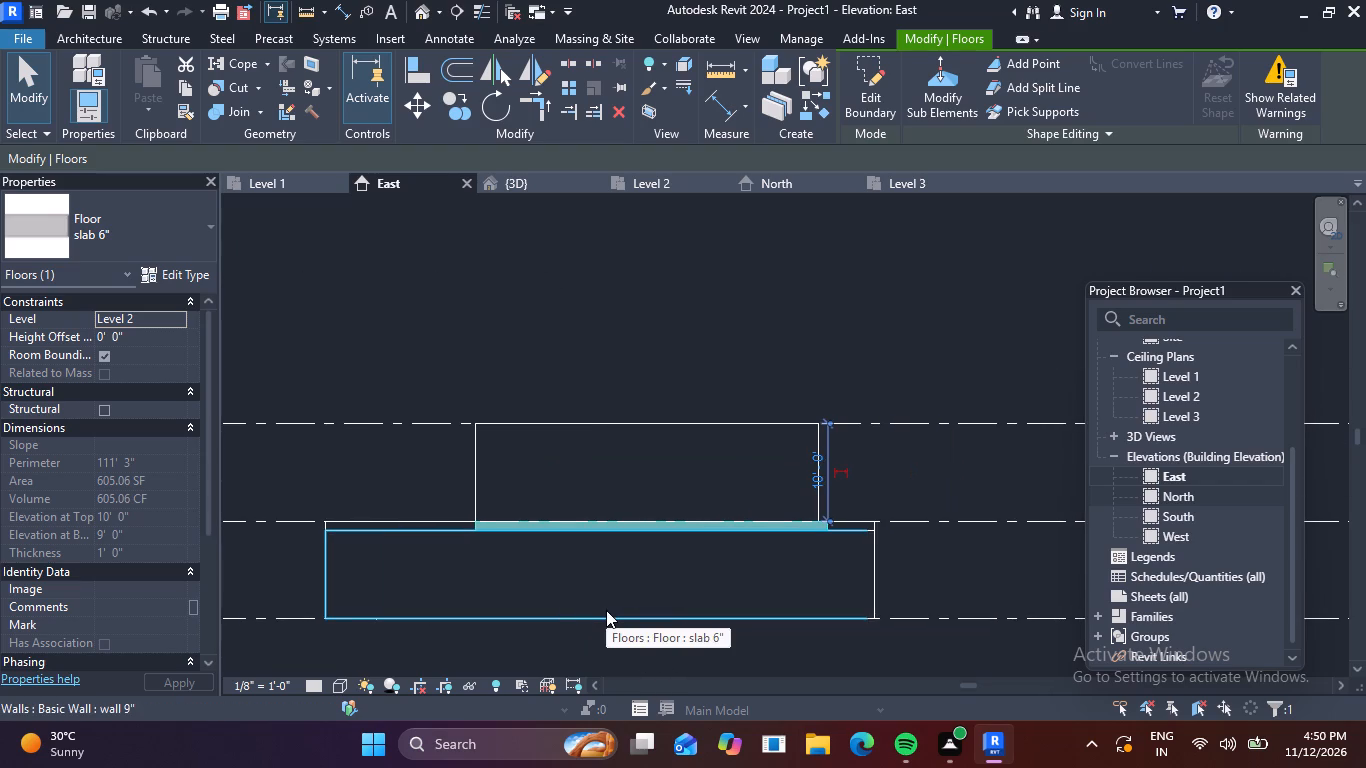
pyautogui.hotkey('ctrl', 'alt', 'Up')
pyautogui.hotkey('ctrl', 'alt', 'Up')
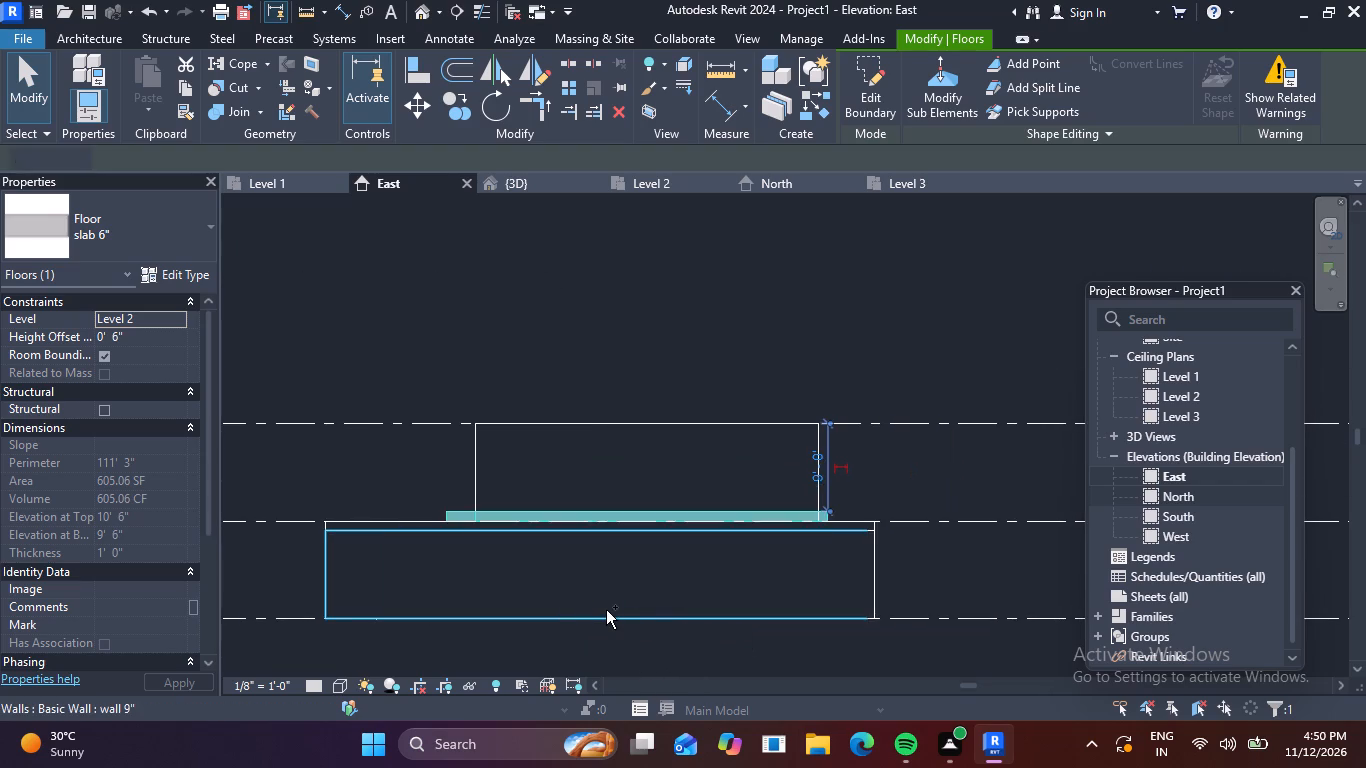
pyautogui.hotkey('ctrl', 'alt', 'Up')
pyautogui.hotkey('ctrl', 'alt', 'Up')
pyautogui.hotkey('ctrl', 'alt', 'Up')
pyautogui.hotkey('ctrl', 'alt', 'Up')
pyautogui.hotkey('ctrl', 'alt', 'Up')
pyautogui.hotkey('ctrl', 'alt', 'Up')
pyautogui.hotkey('ctrl', 'alt', 'Up')
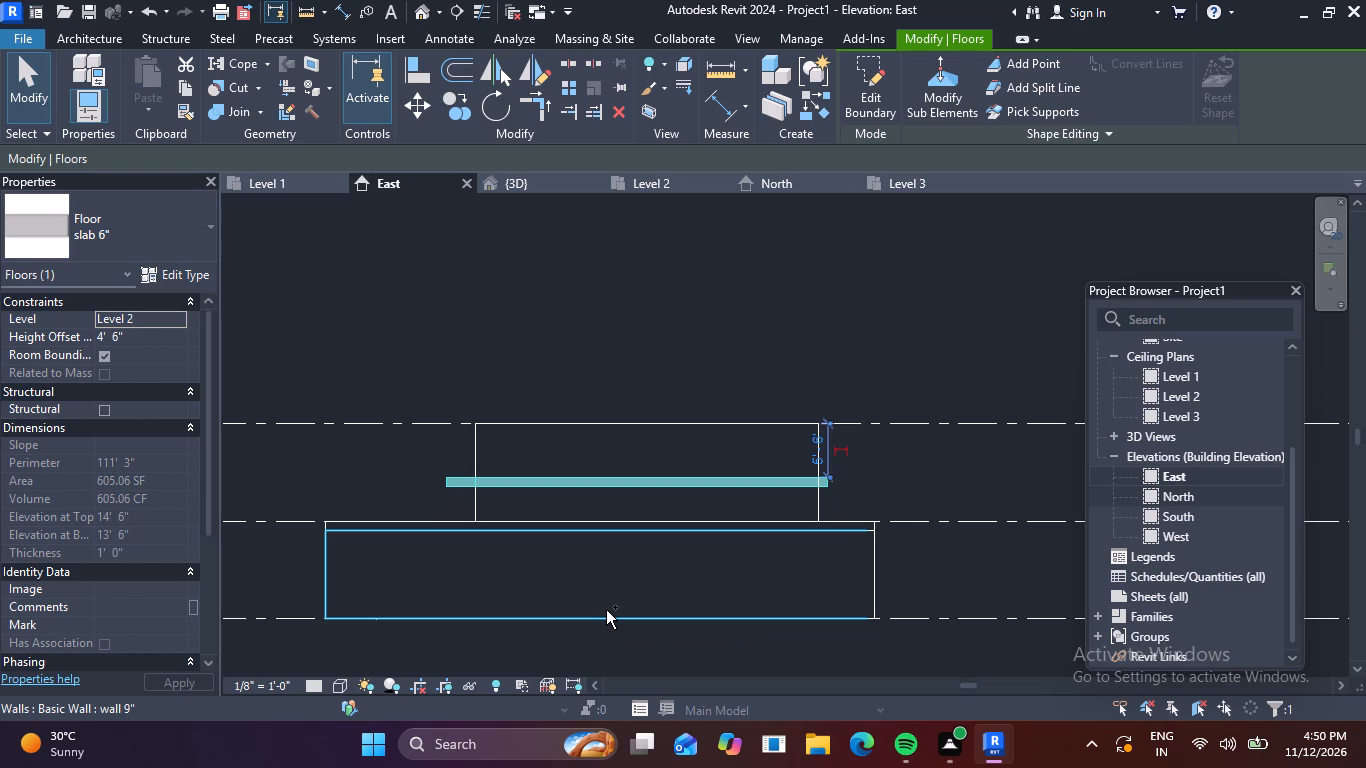
pyautogui.hotkey('ctrl', 'alt', 'Up')
pyautogui.hotkey('ctrl', 'alt', 'Up')
pyautogui.hotkey('ctrl', 'alt', 'Up')
pyautogui.hotkey('ctrl', 'alt', 'Up')
pyautogui.hotkey('ctrl', 'alt', 'Up')
pyautogui.hotkey('ctrl', 'alt', 'Up')
pyautogui.hotkey('ctrl', 'alt', 'Up')
pyautogui.hotkey('ctrl', 'alt', 'Up')
pyautogui.hotkey('ctrl', 'alt', 'Up')
pyautogui.hotkey('ctrl', 'alt', 'Up')
pyautogui.hotkey('ctrl', 'alt', 'Up')
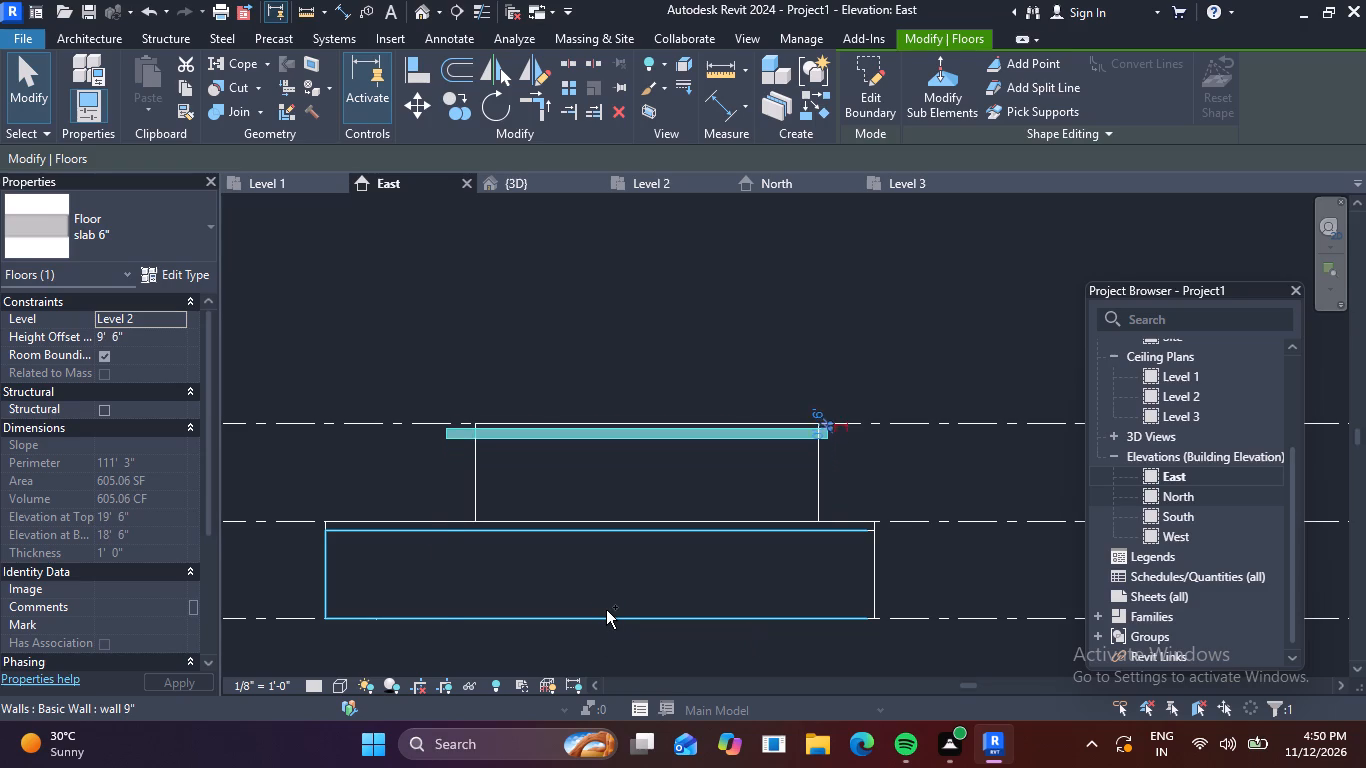
pyautogui.press('Escape')
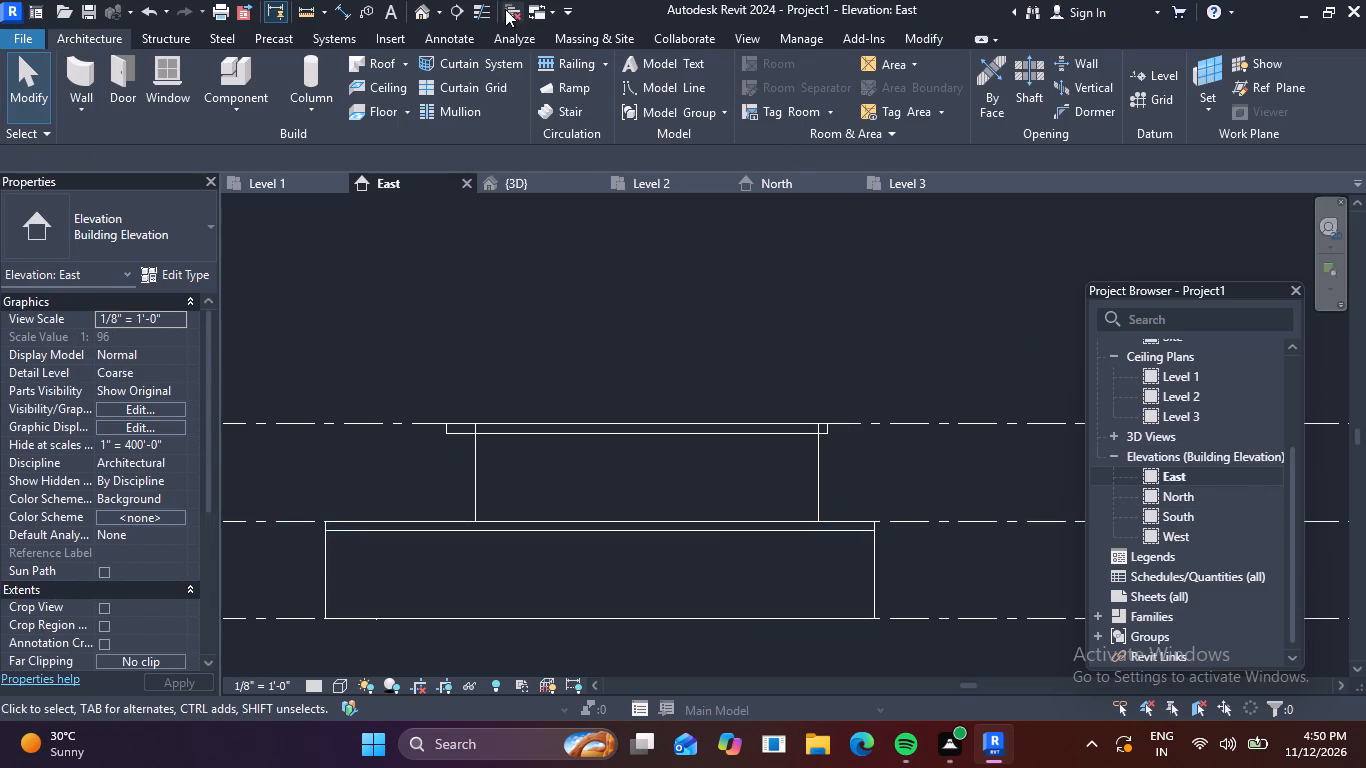
# Inspect the raised roof slab and its south-west projection from several angles in the 3D view.
pyautogui.click(429, 6)
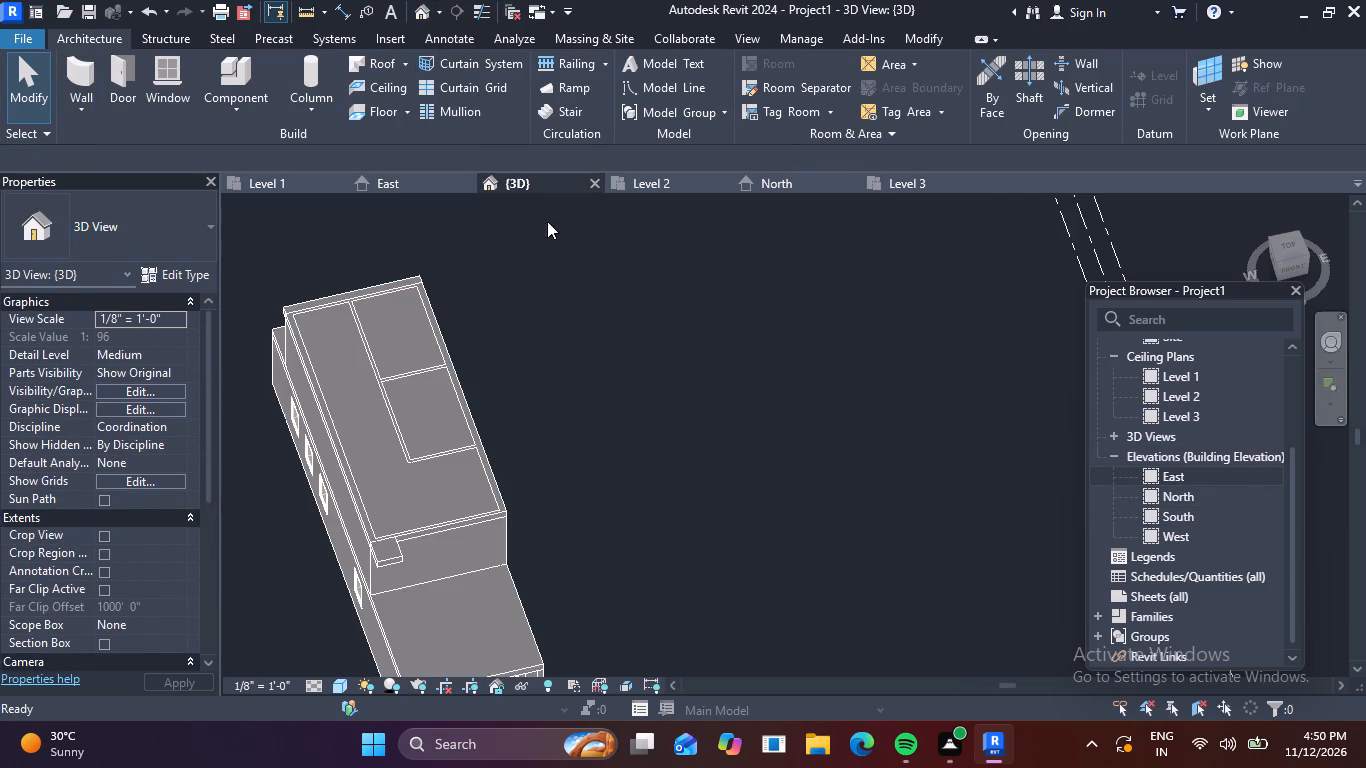
pyautogui.scroll(-3, 554, 252)
pyautogui.keyDown('shift'); pyautogui.moveTo(661, 443); pyautogui.dragTo(650, 441, button='middle'); pyautogui.keyUp('shift')
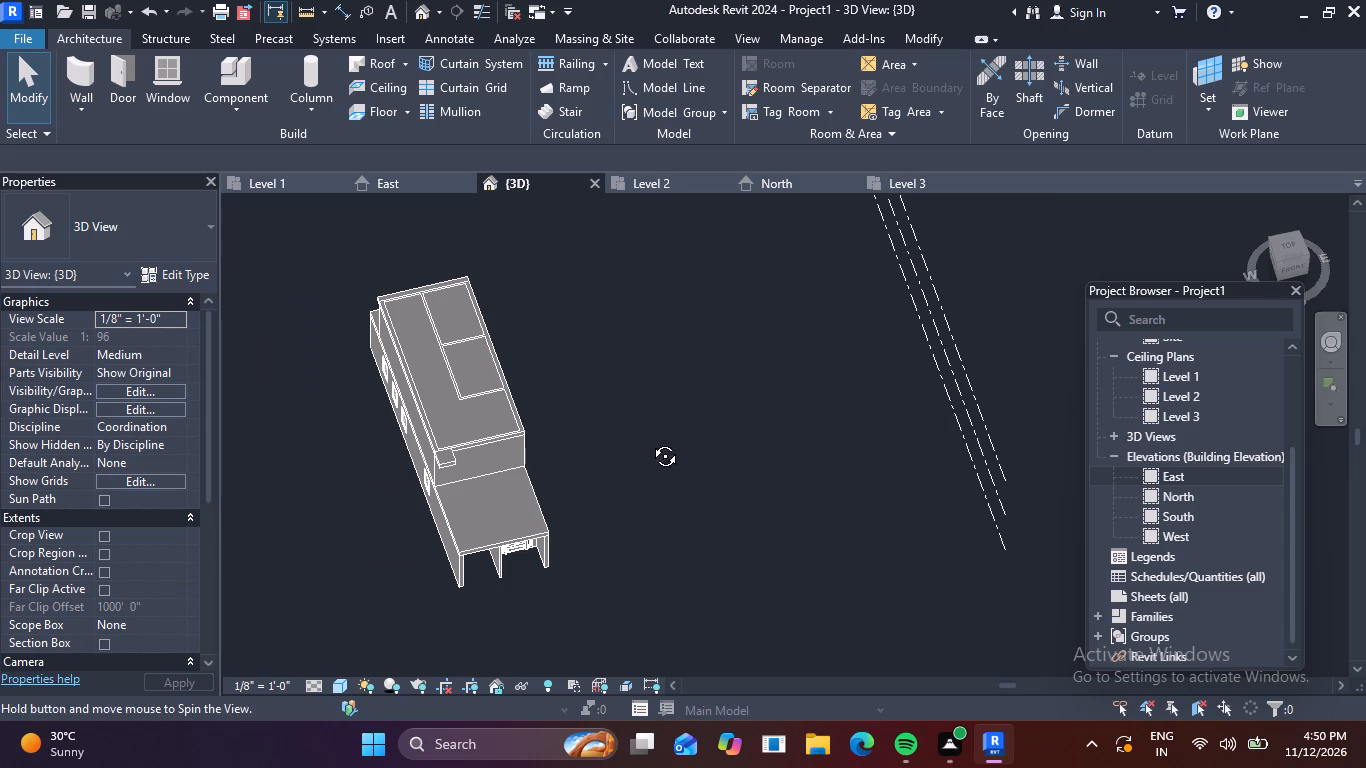
pyautogui.keyDown('shift'); pyautogui.moveTo(650, 441); pyautogui.dragTo(588, 236, button='middle'); pyautogui.keyUp('shift')
pyautogui.moveTo(561, 303); pyautogui.dragTo(585, 447, button='middle')
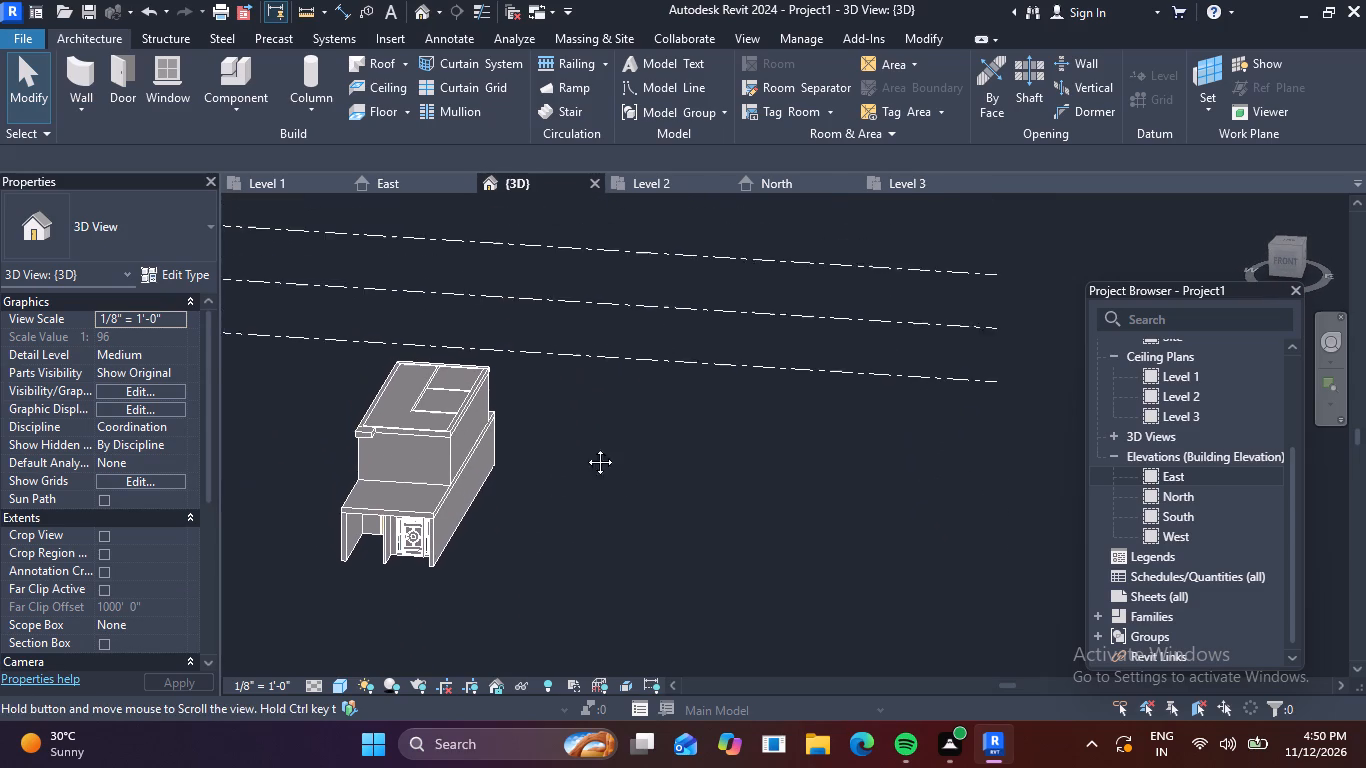
# Inspect the house and its Level 3 slab in the 3D view and the South elevation.
pyautogui.moveTo(585, 447); pyautogui.dragTo(587, 459, button='middle')
pyautogui.keyDown('shift'); pyautogui.moveTo(576, 439); pyautogui.dragTo(604, 550, button='middle'); pyautogui.keyUp('shift')
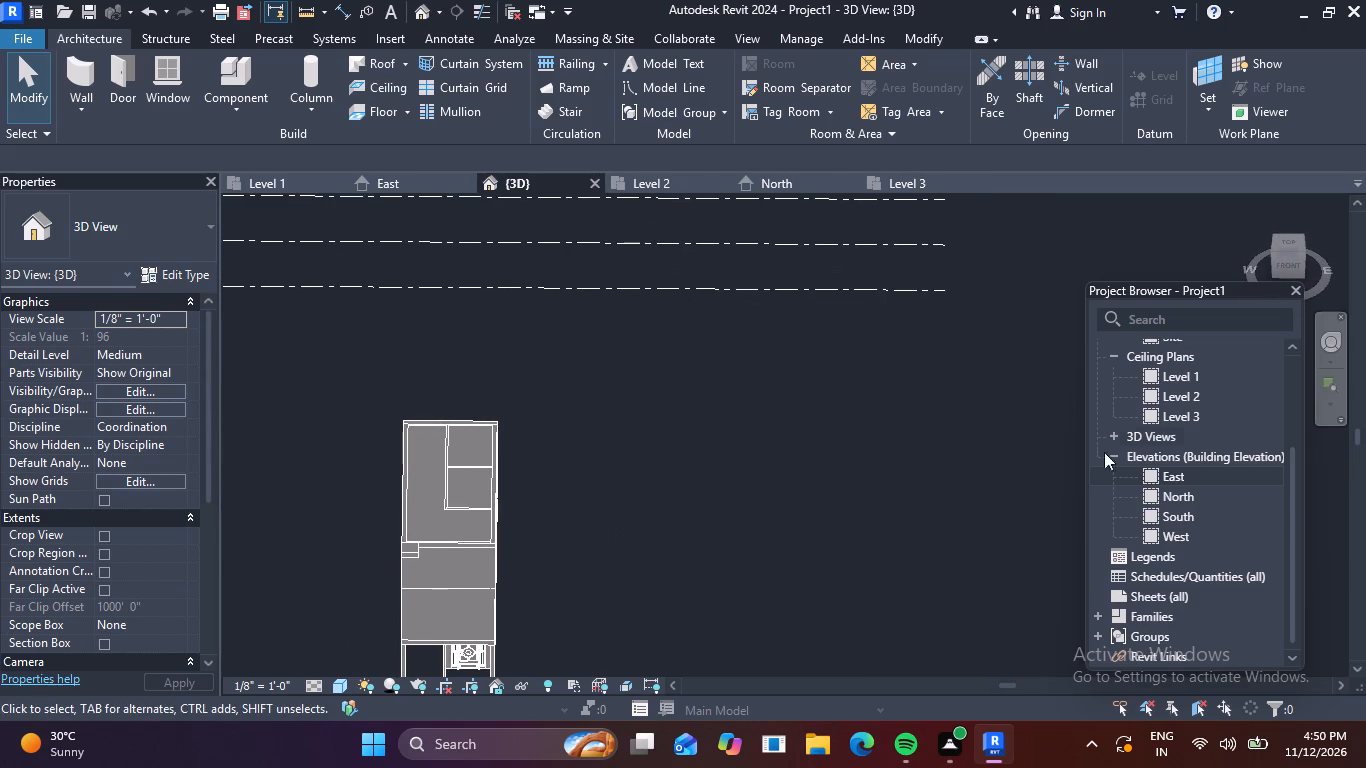
pyautogui.scroll(-3, 930, 362)
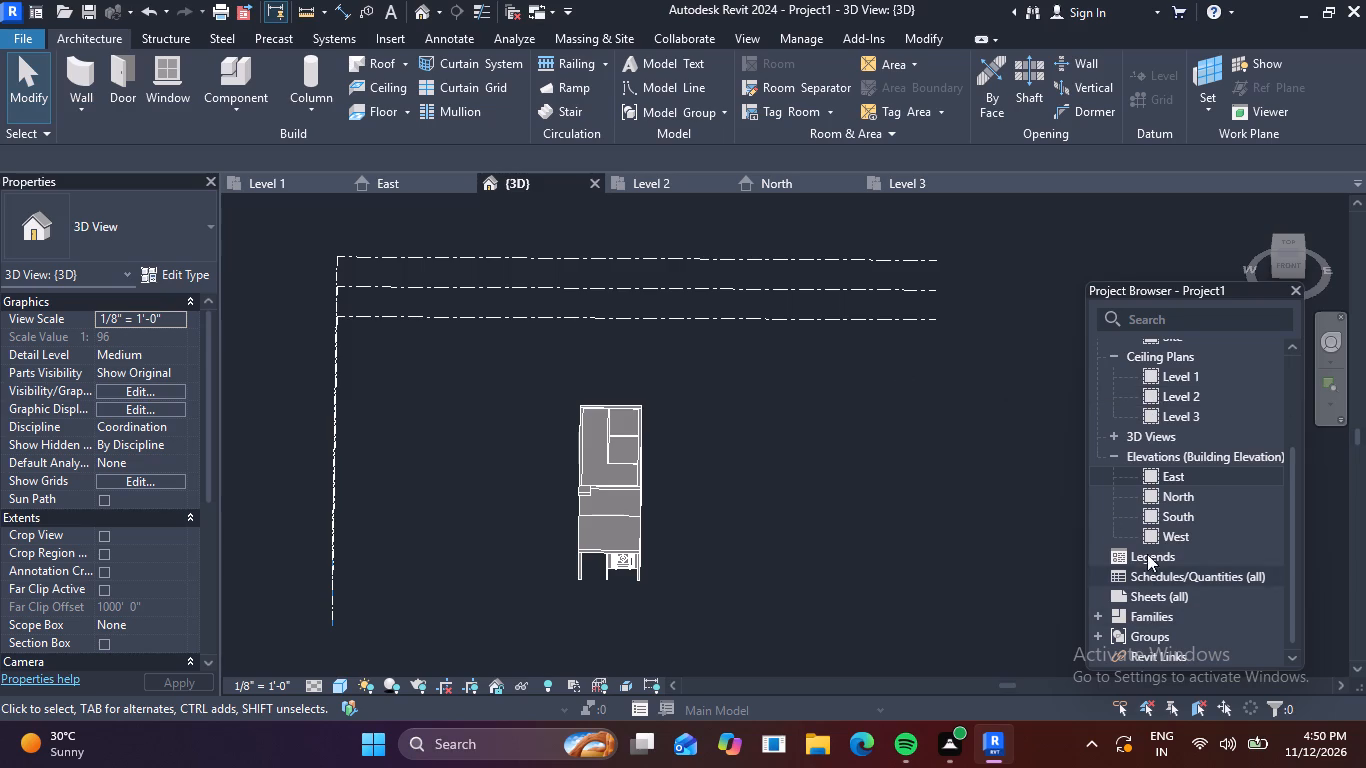
pyautogui.click(1150, 514)
pyautogui.click(1150, 514)
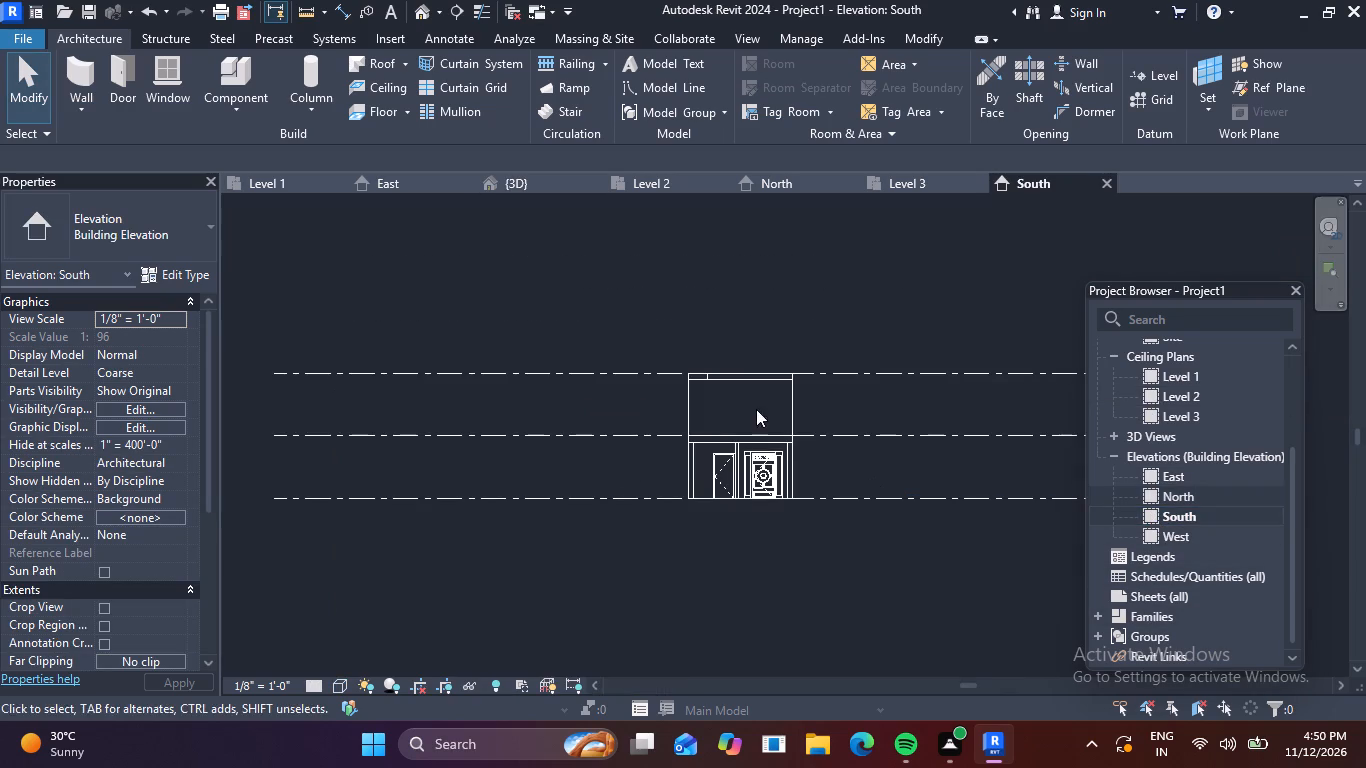
pyautogui.scroll(-2, 856, 461)
pyautogui.moveTo(865, 488); pyautogui.dragTo(517, 515, button='middle')
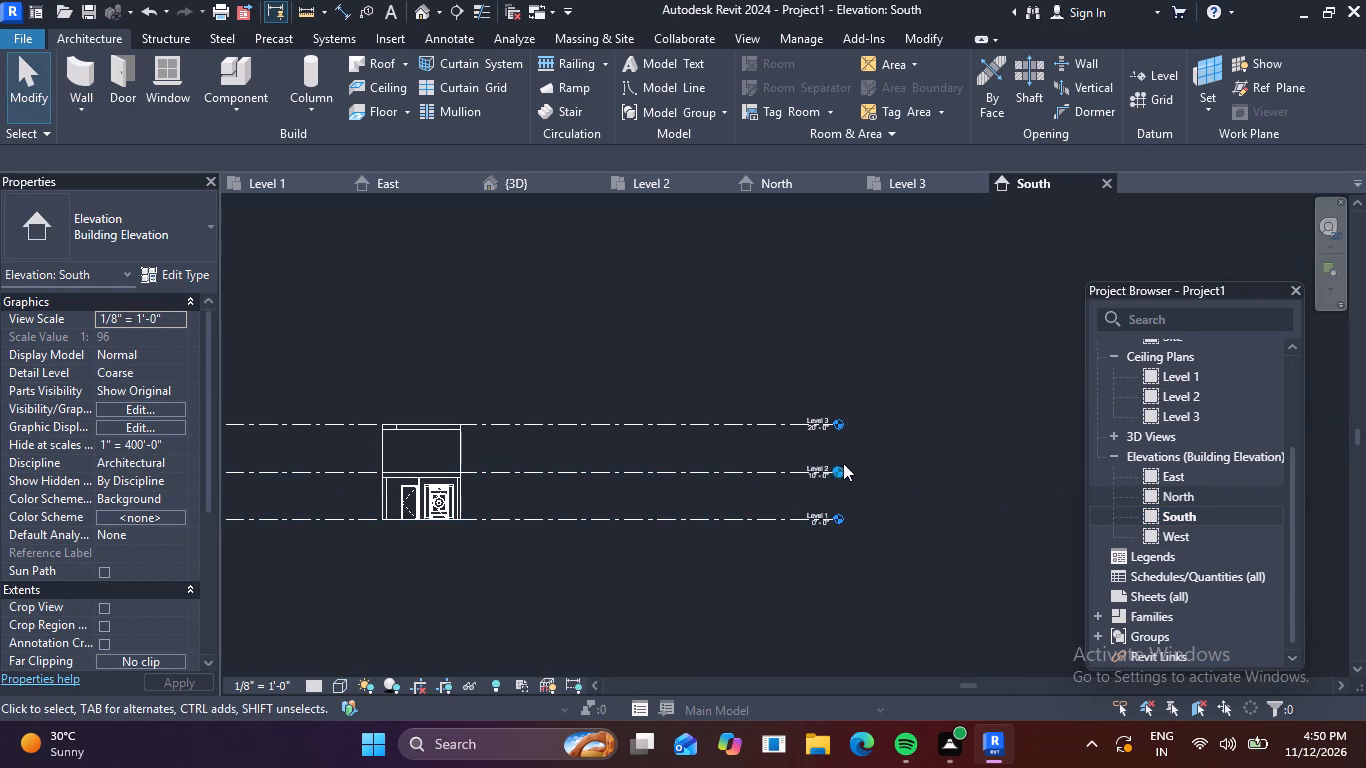
# In the Level 2 ceiling plan, set the door type to Single-Flush 36" x 84".
pyautogui.doubleClick(1155, 389)
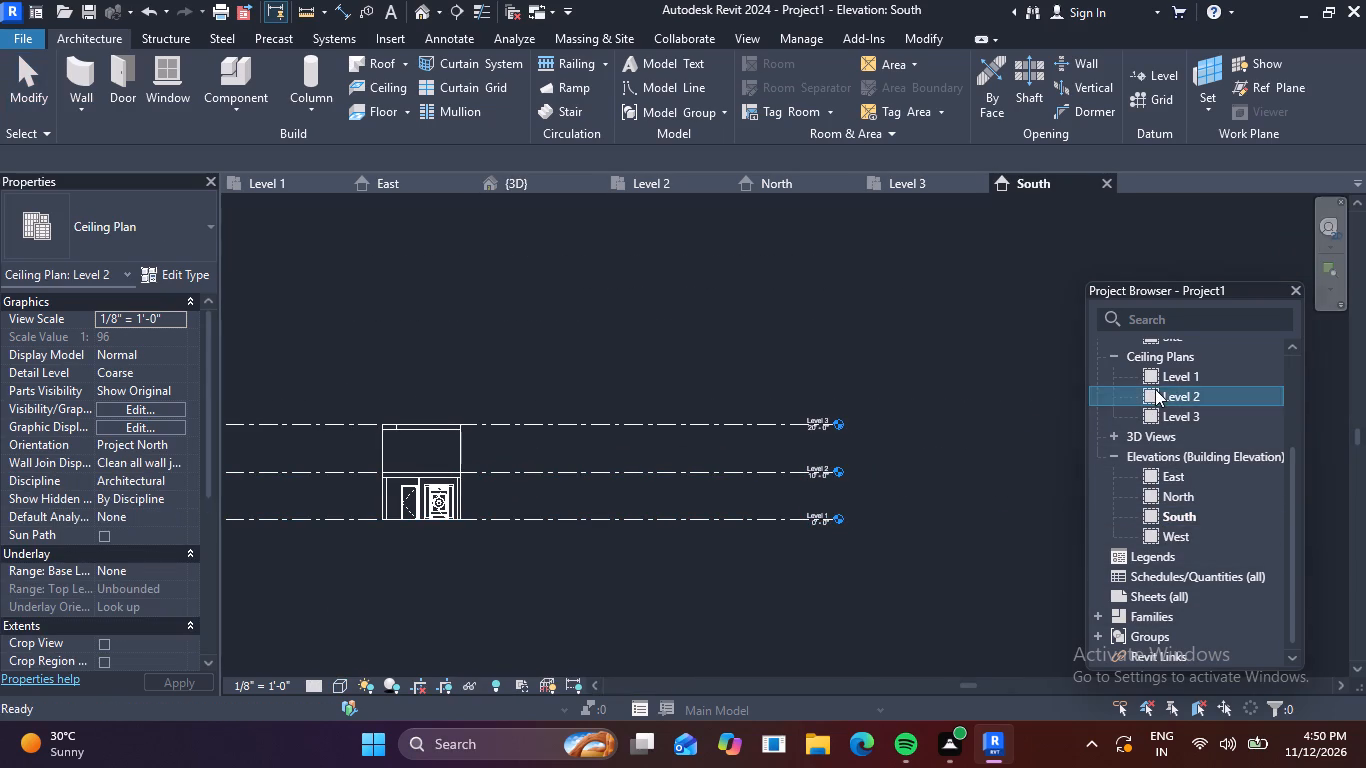
pyautogui.scroll(10, 777, 470)
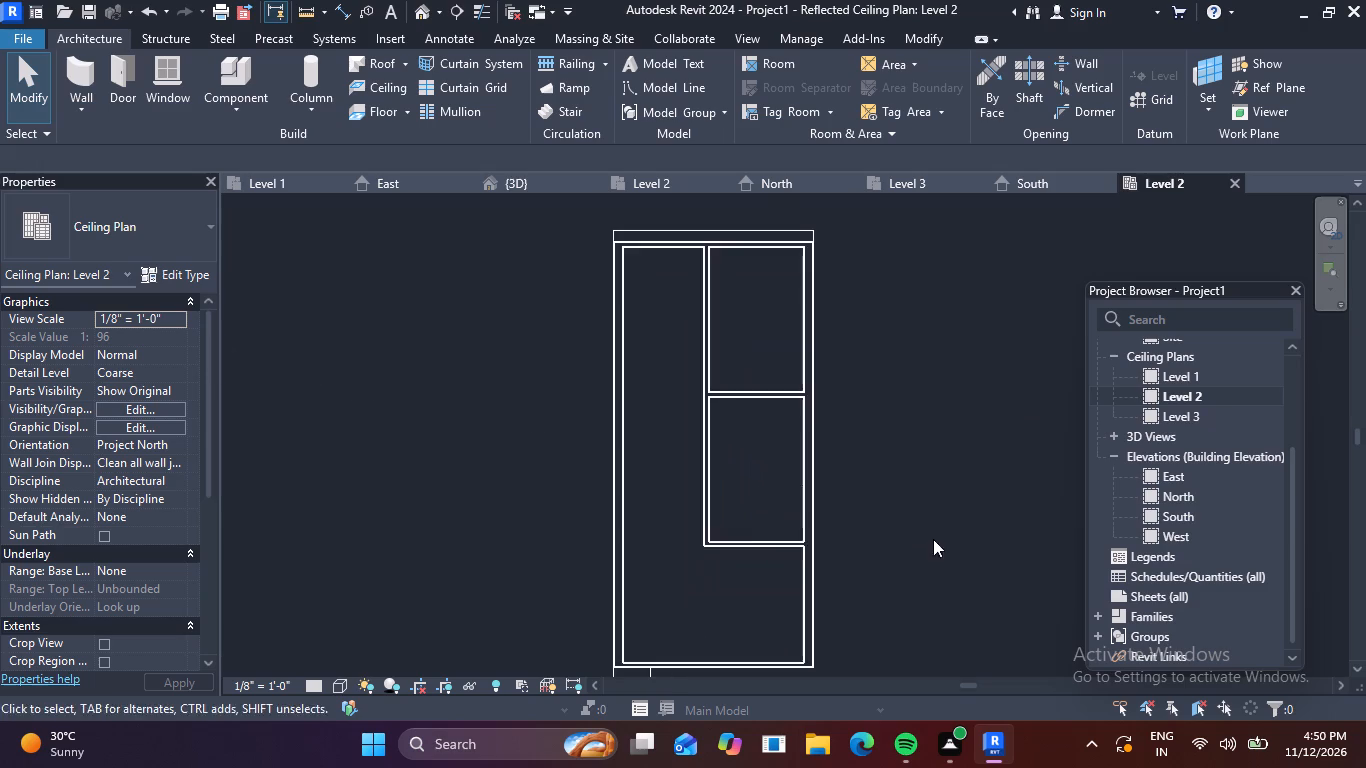
pyautogui.moveTo(933, 539); pyautogui.dragTo(956, 445, button='middle')
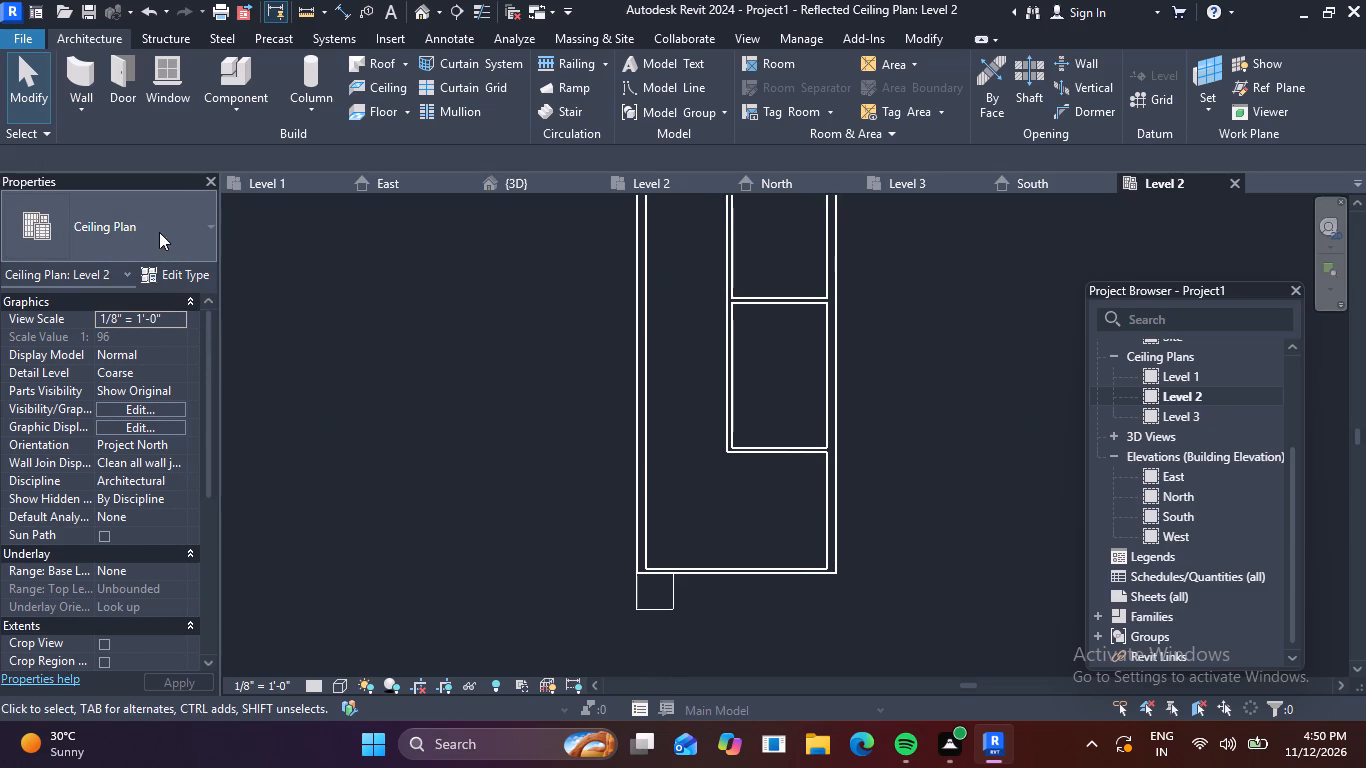
pyautogui.click(126, 68)
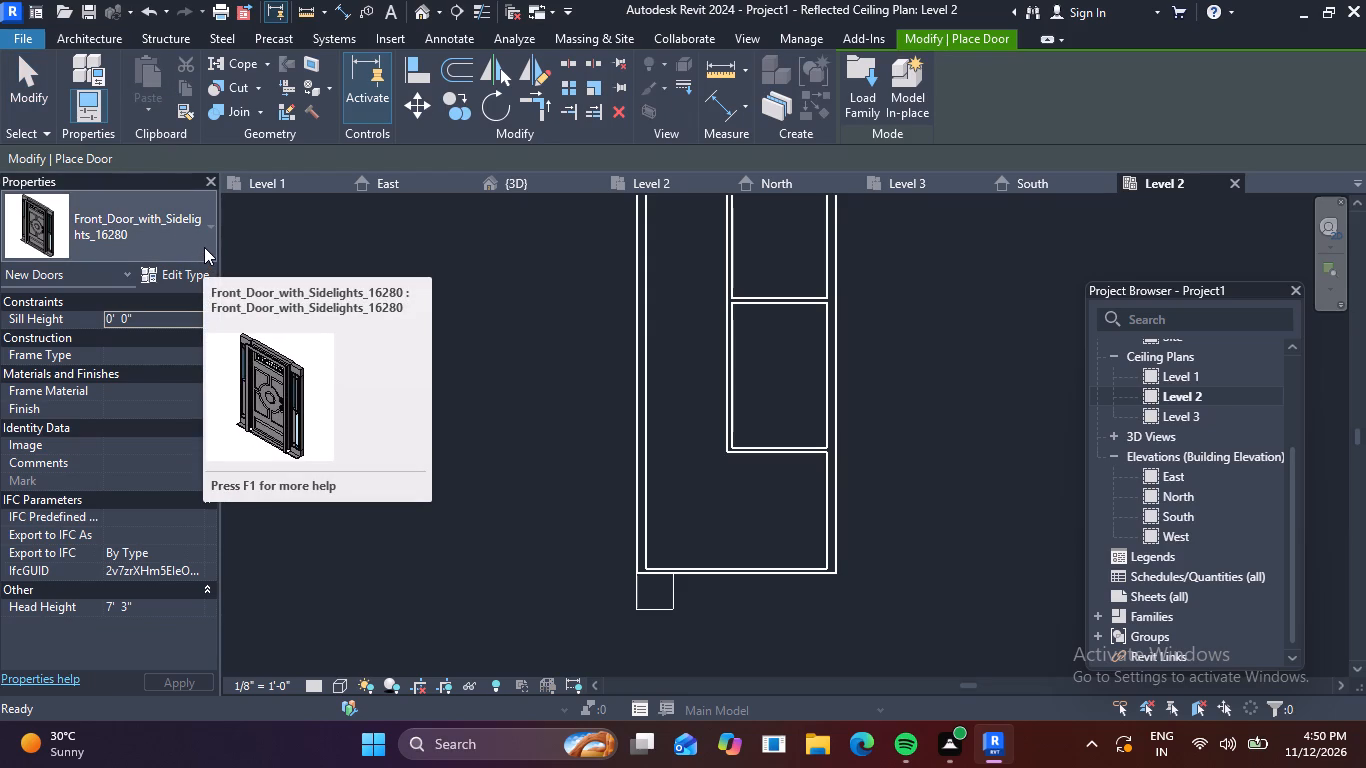
pyautogui.click(205, 232)
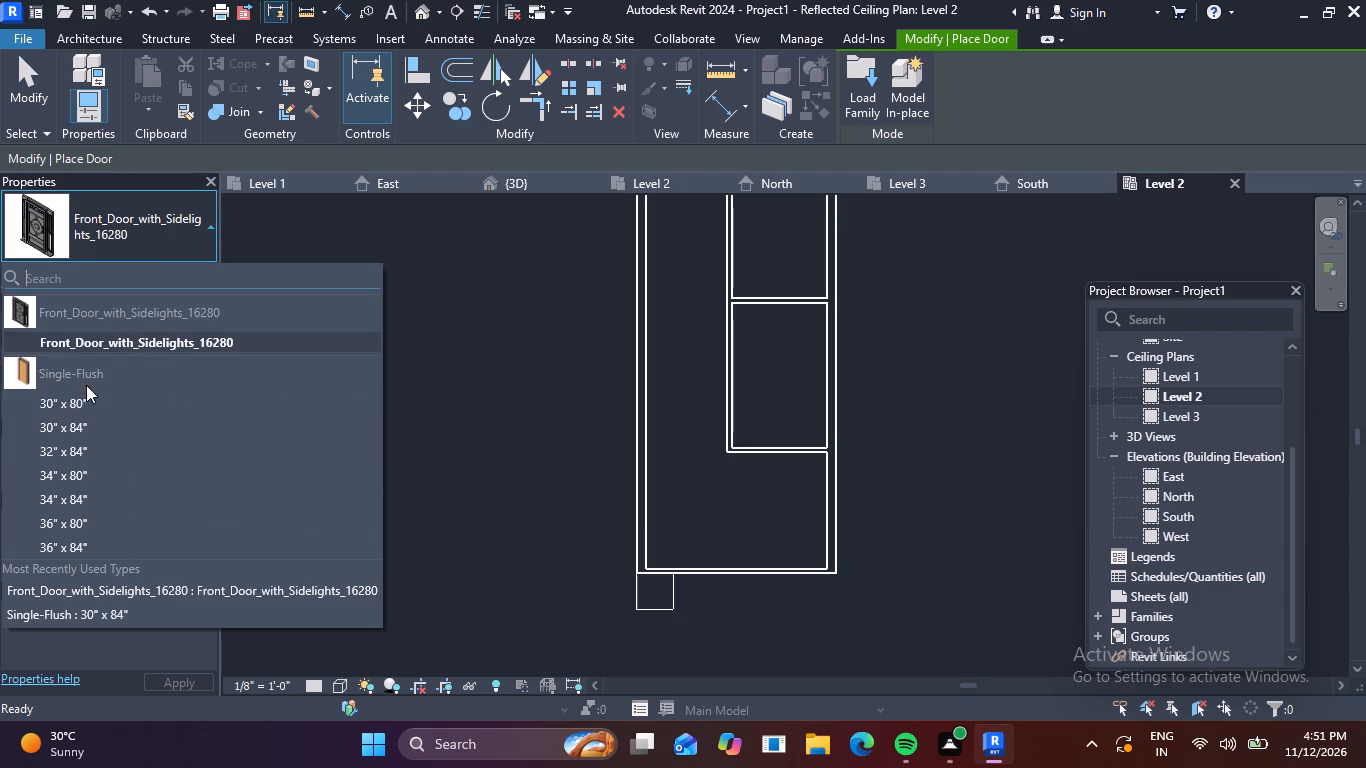
pyautogui.click(63, 542)
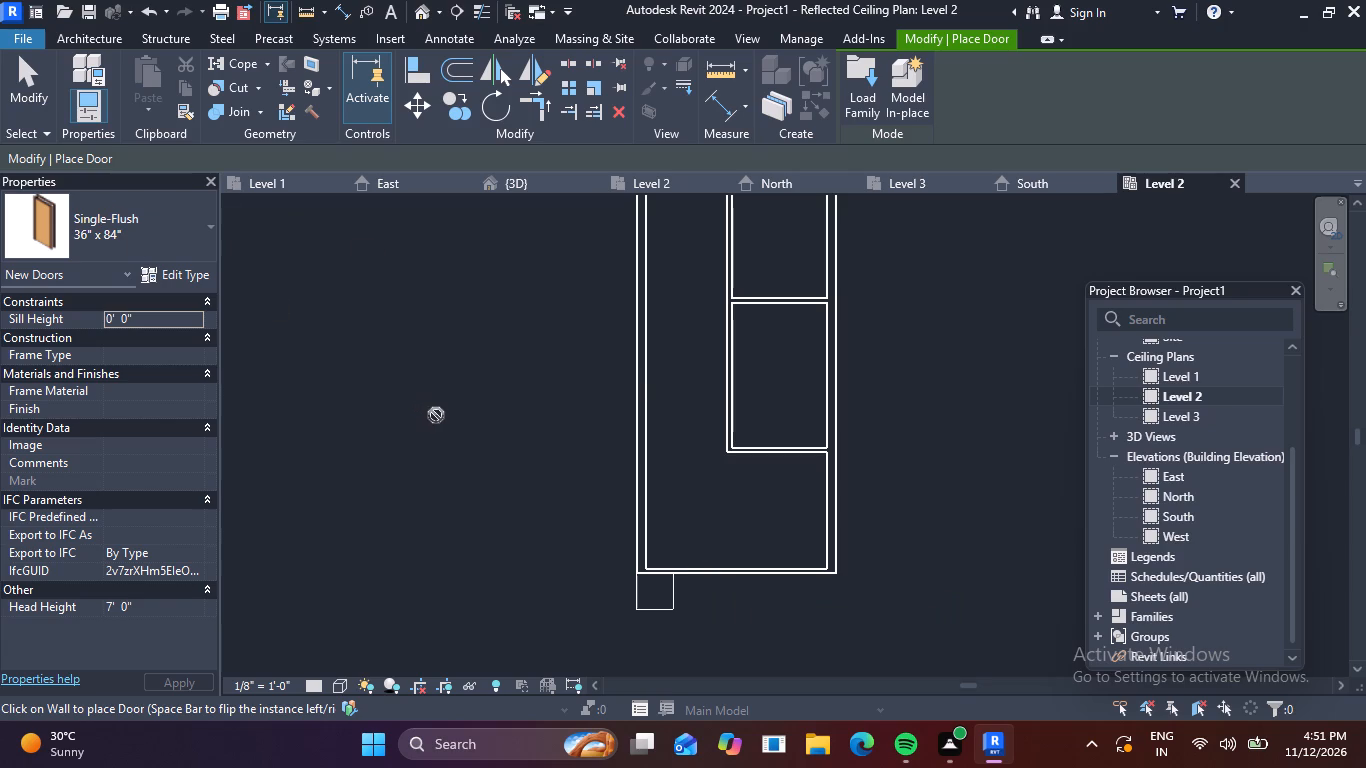
pyautogui.press('Escape')
pyautogui.press('Escape')
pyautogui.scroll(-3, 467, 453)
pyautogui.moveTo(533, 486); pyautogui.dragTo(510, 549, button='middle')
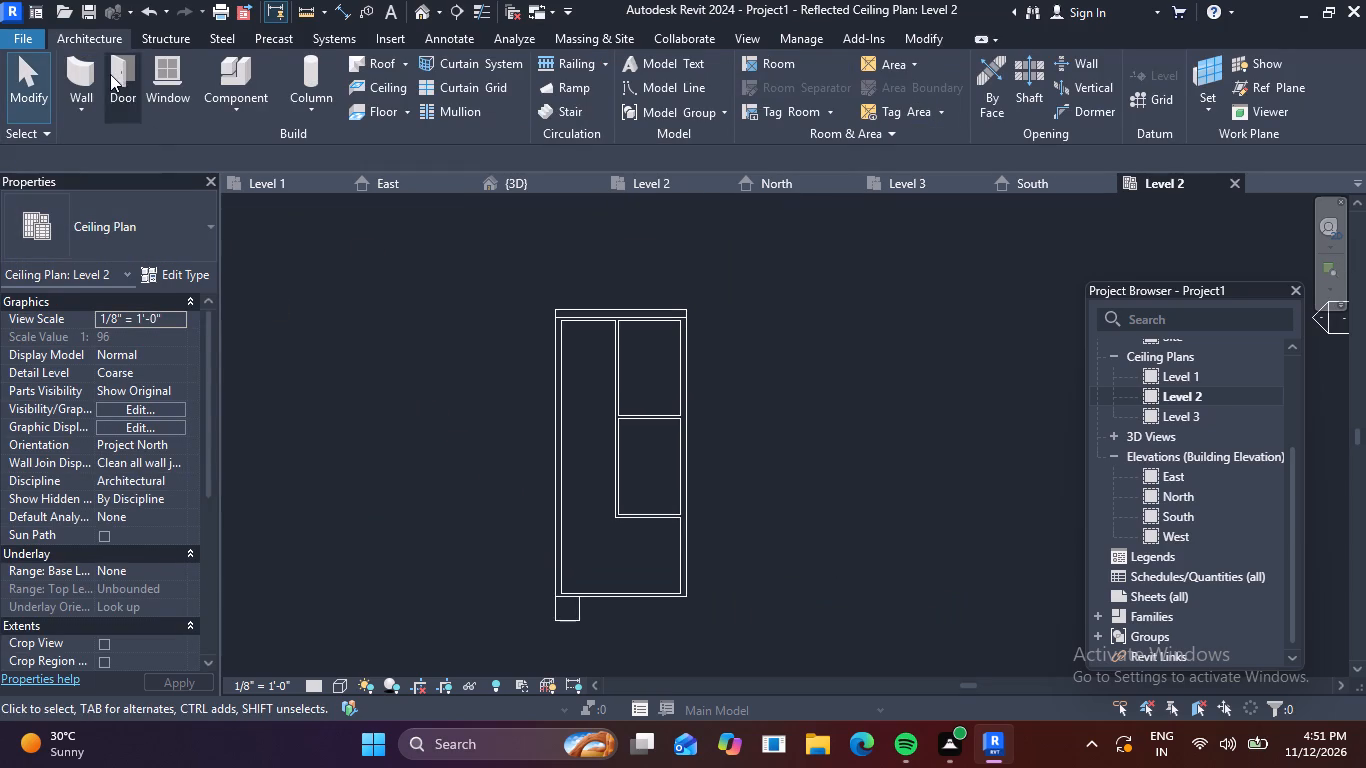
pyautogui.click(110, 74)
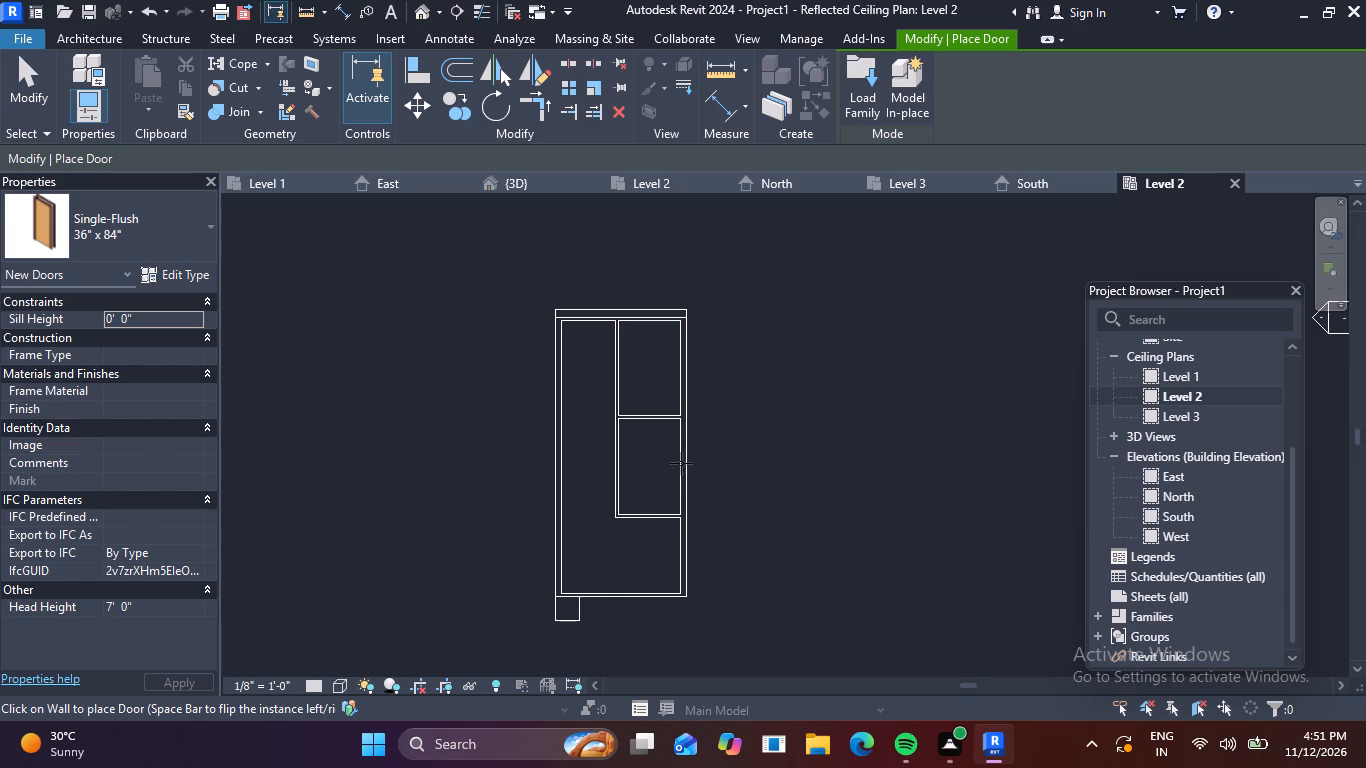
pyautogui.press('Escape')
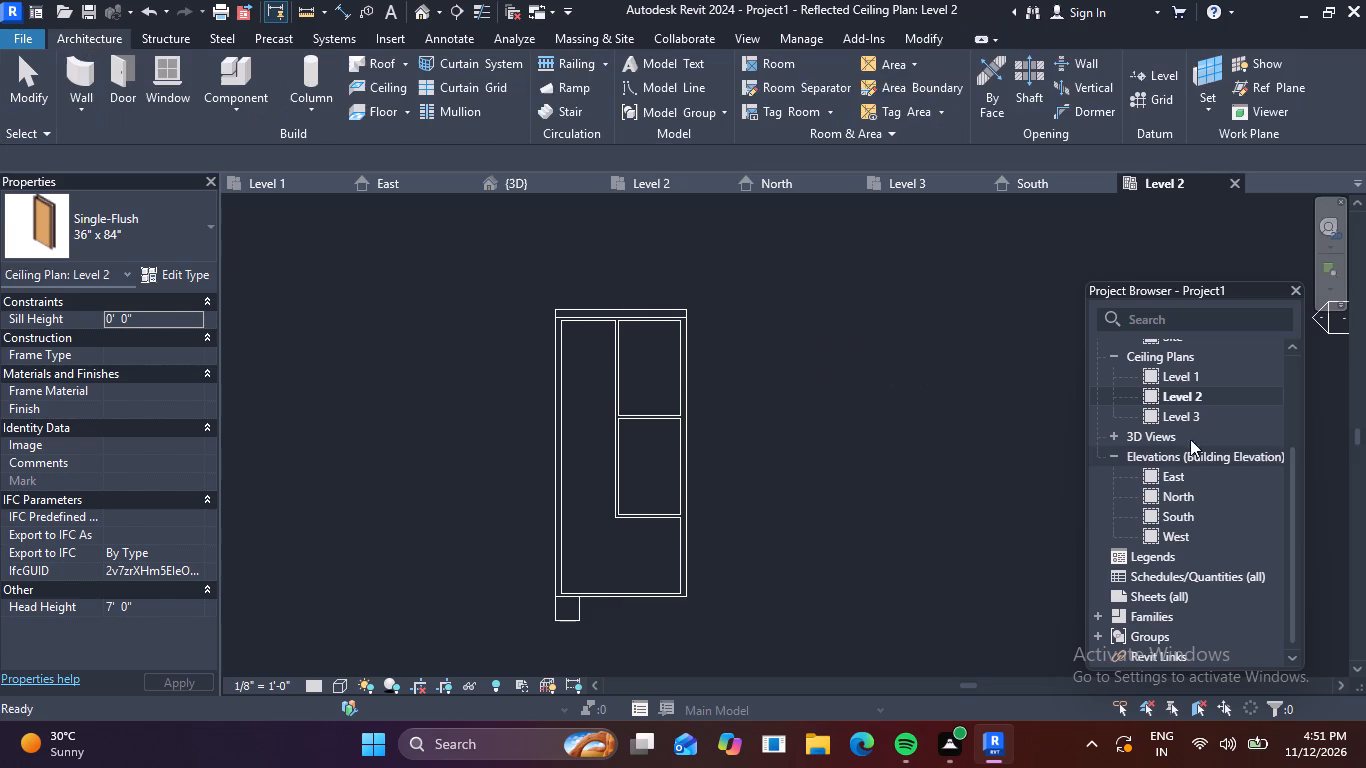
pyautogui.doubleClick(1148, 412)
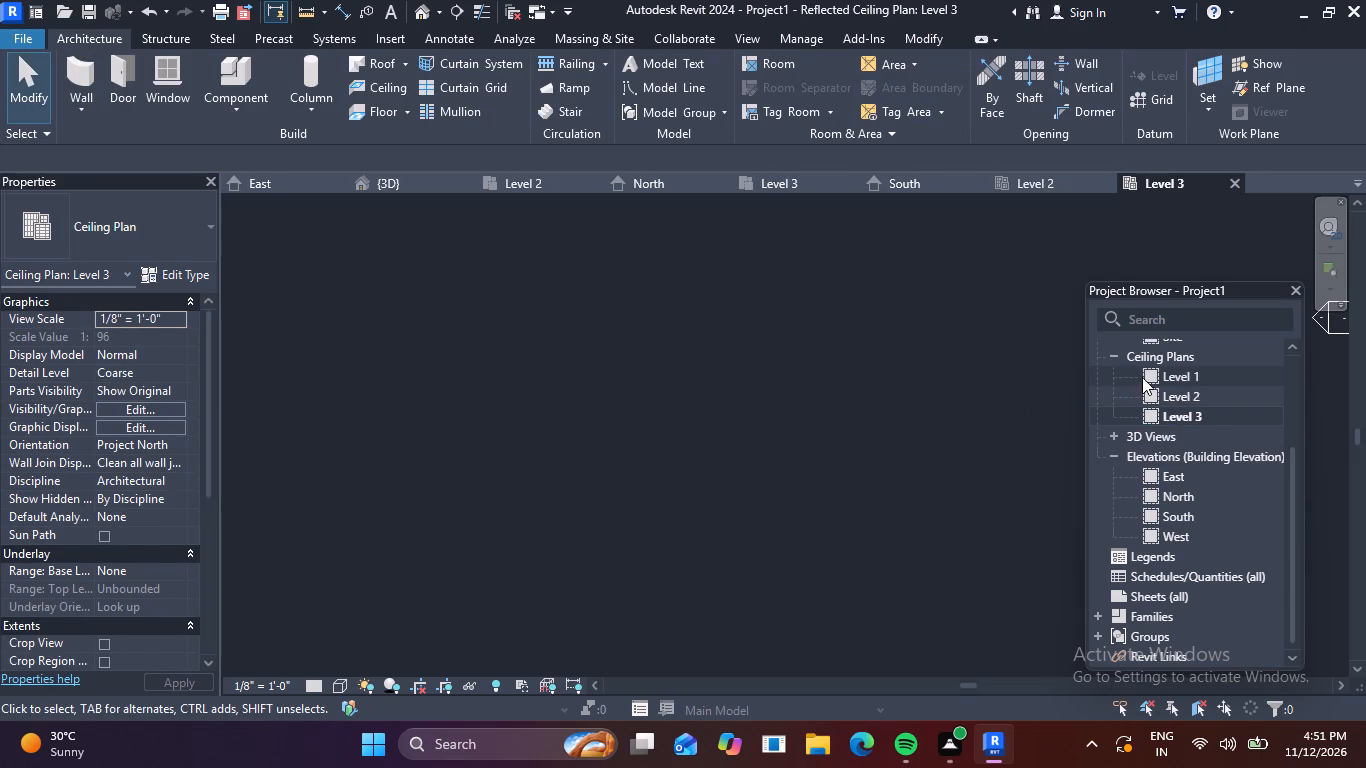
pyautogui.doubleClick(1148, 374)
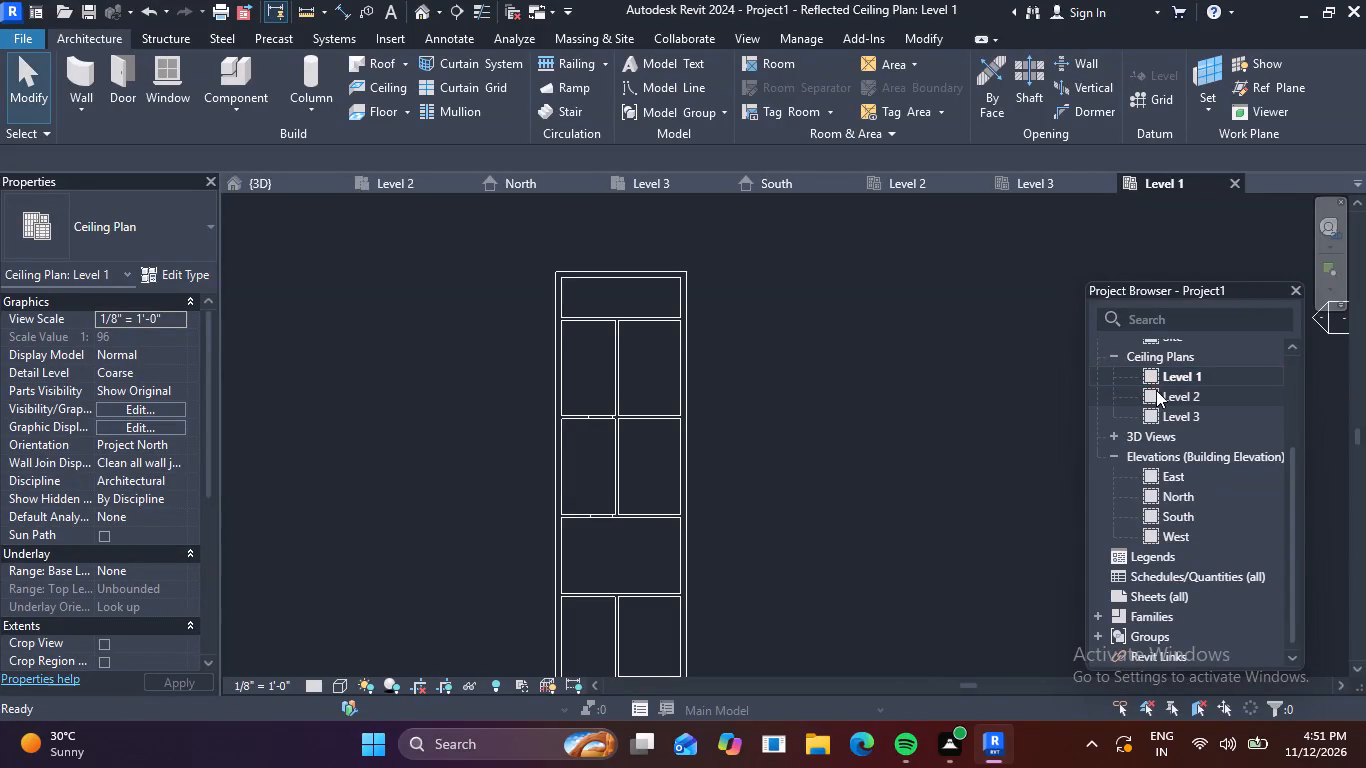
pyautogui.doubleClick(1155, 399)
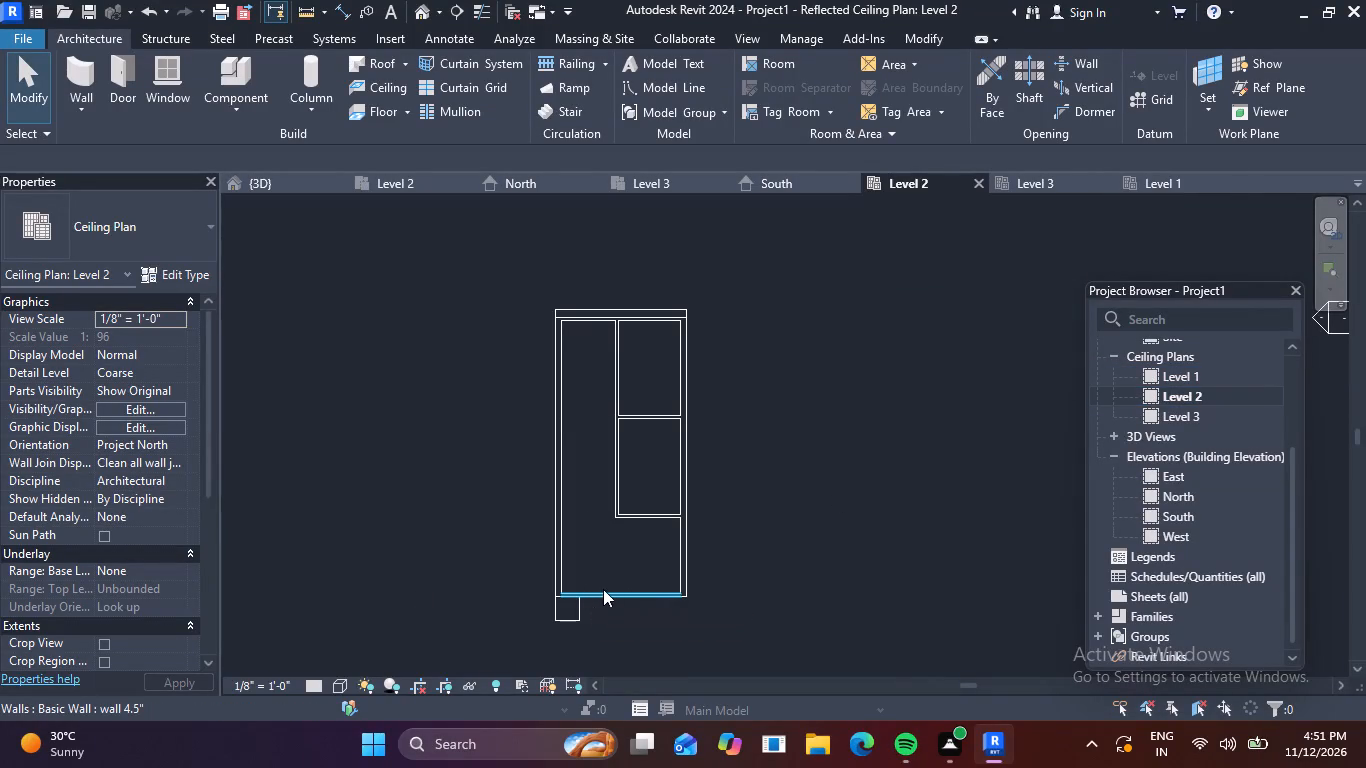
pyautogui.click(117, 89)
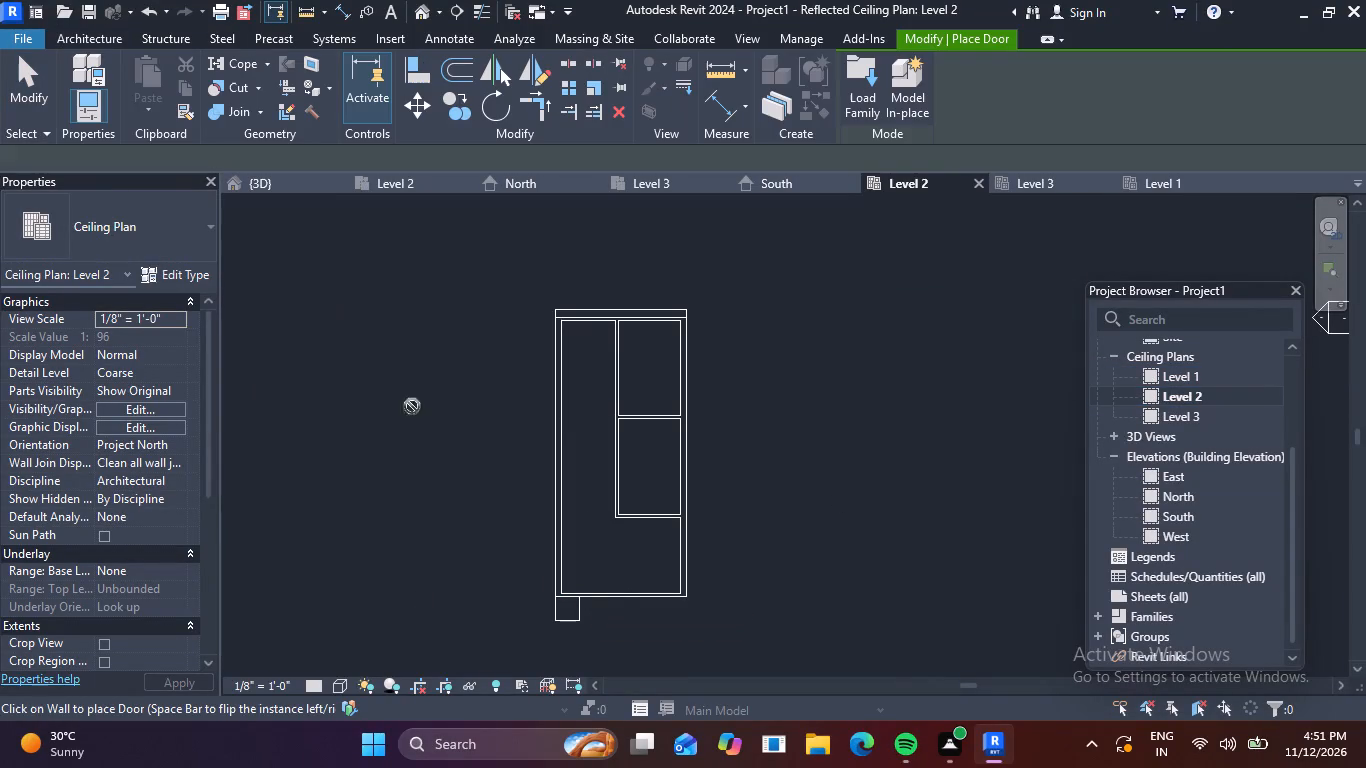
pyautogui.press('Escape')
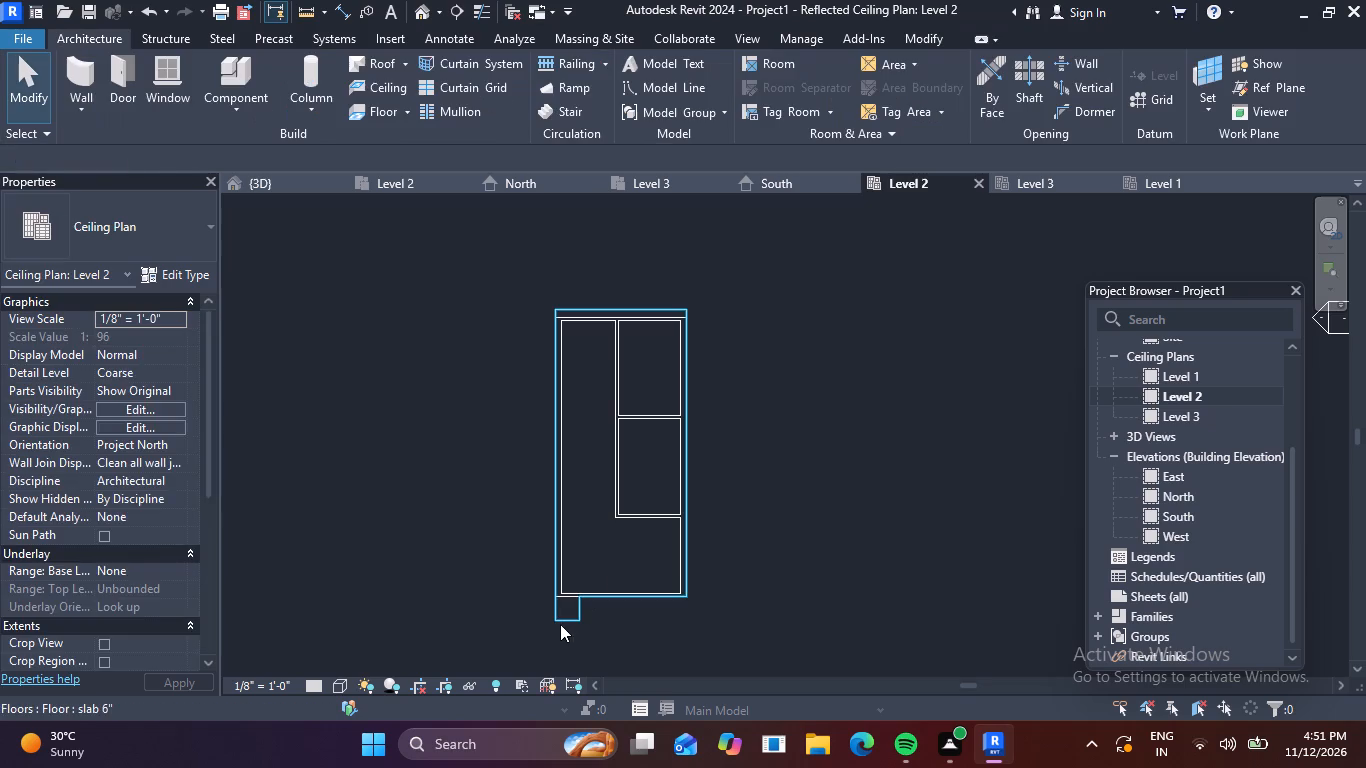
# Delete the slab 6" floor with the south-west projection above the upper storey.
pyautogui.click(574, 614)
pyautogui.press('Delete')
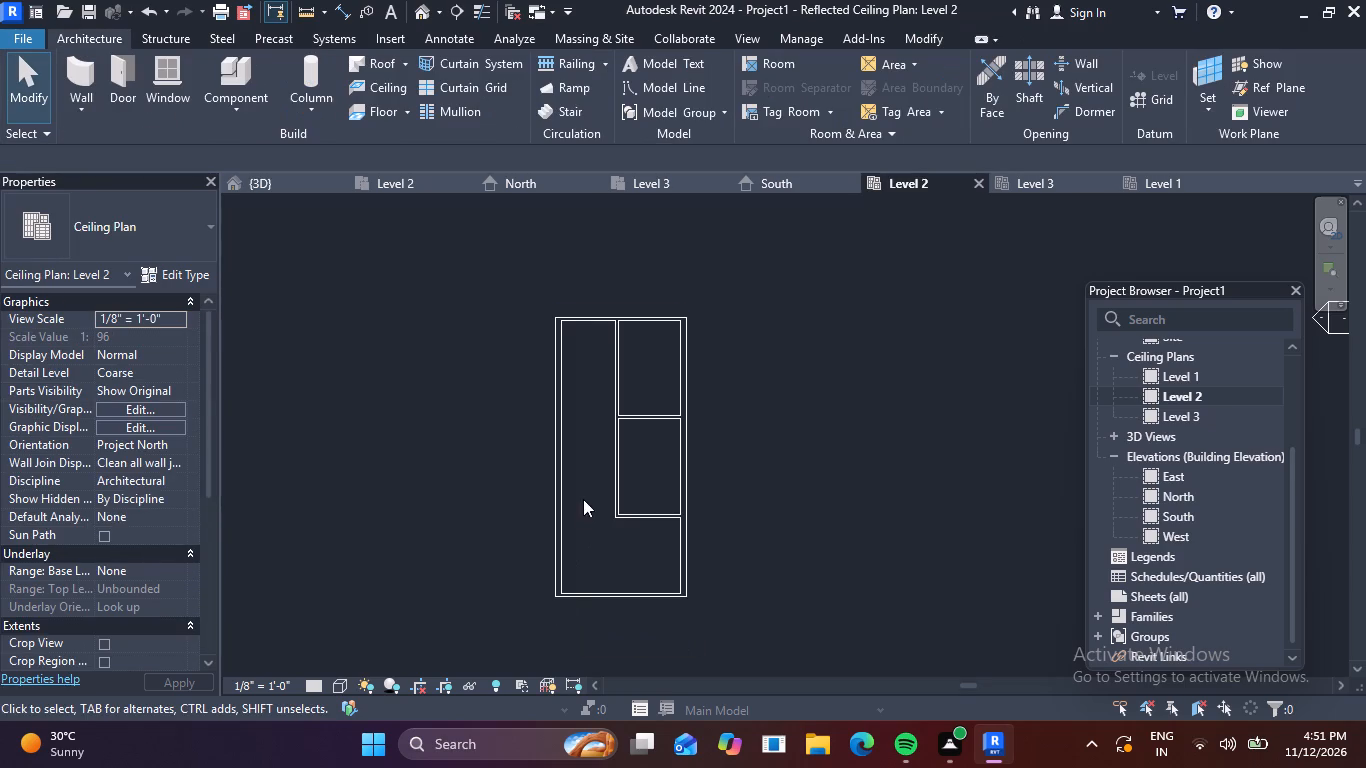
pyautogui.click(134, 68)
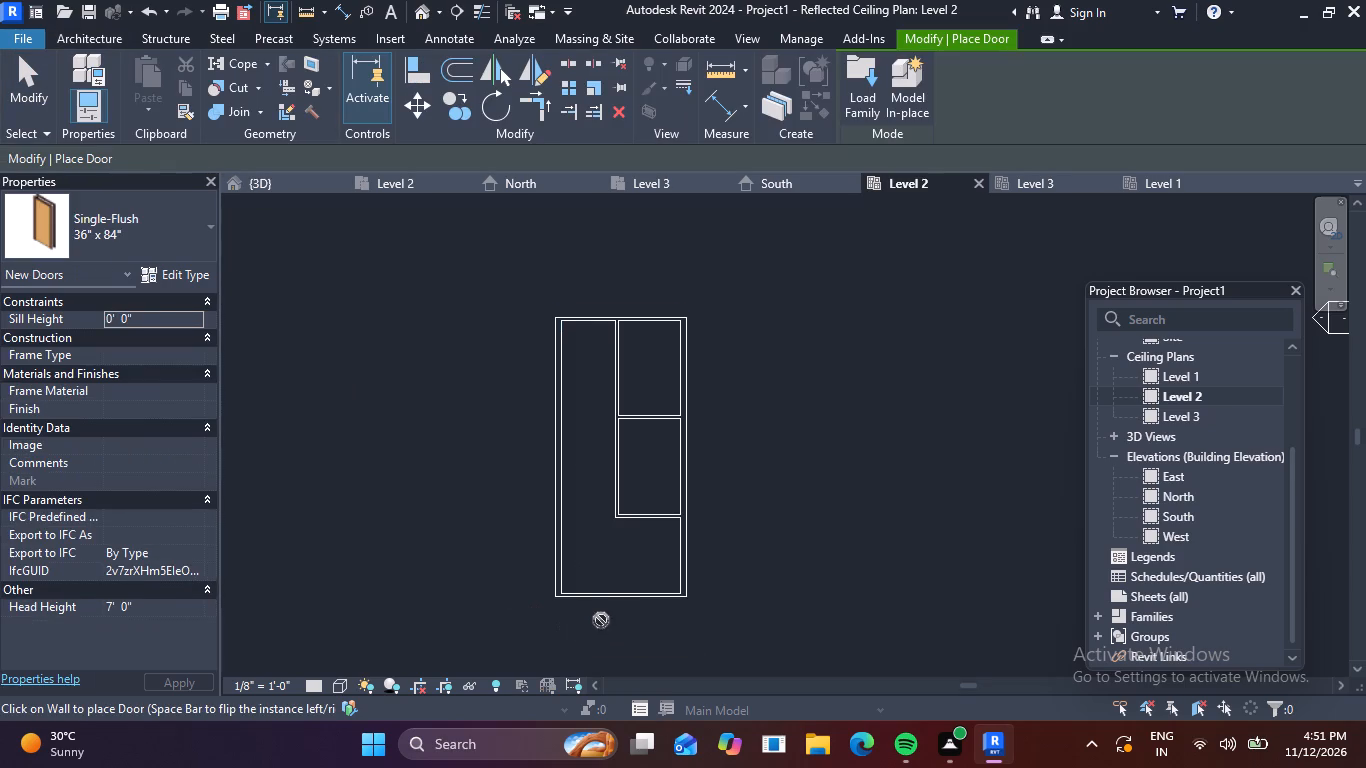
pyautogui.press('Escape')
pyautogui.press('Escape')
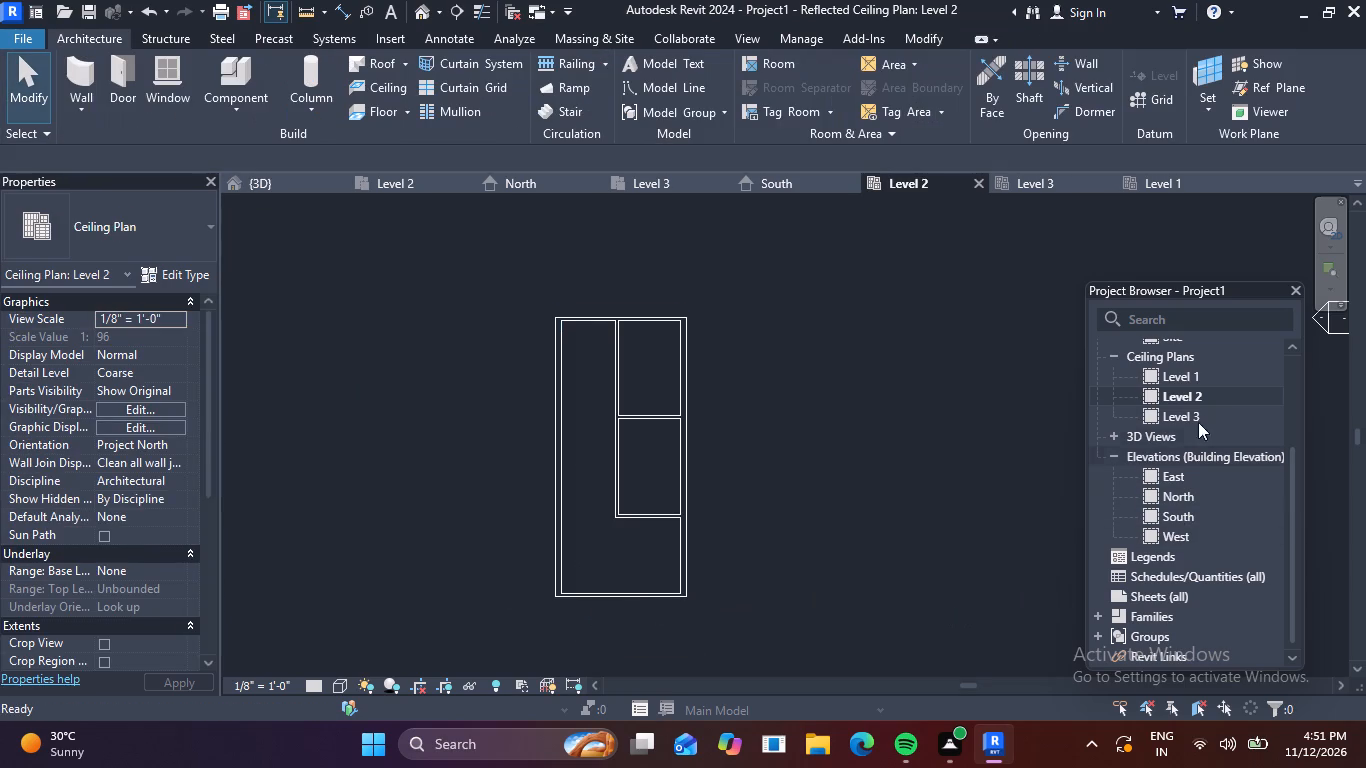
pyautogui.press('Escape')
# Examine the upper storey without its roof slab in the South elevation and the 3D view.
pyautogui.scroll(-4, 1182, 393)
pyautogui.doubleClick(1157, 510)
pyautogui.press('Escape')
pyautogui.scroll(-2, 561, 458)
pyautogui.moveTo(579, 496); pyautogui.dragTo(762, 501, button='middle')
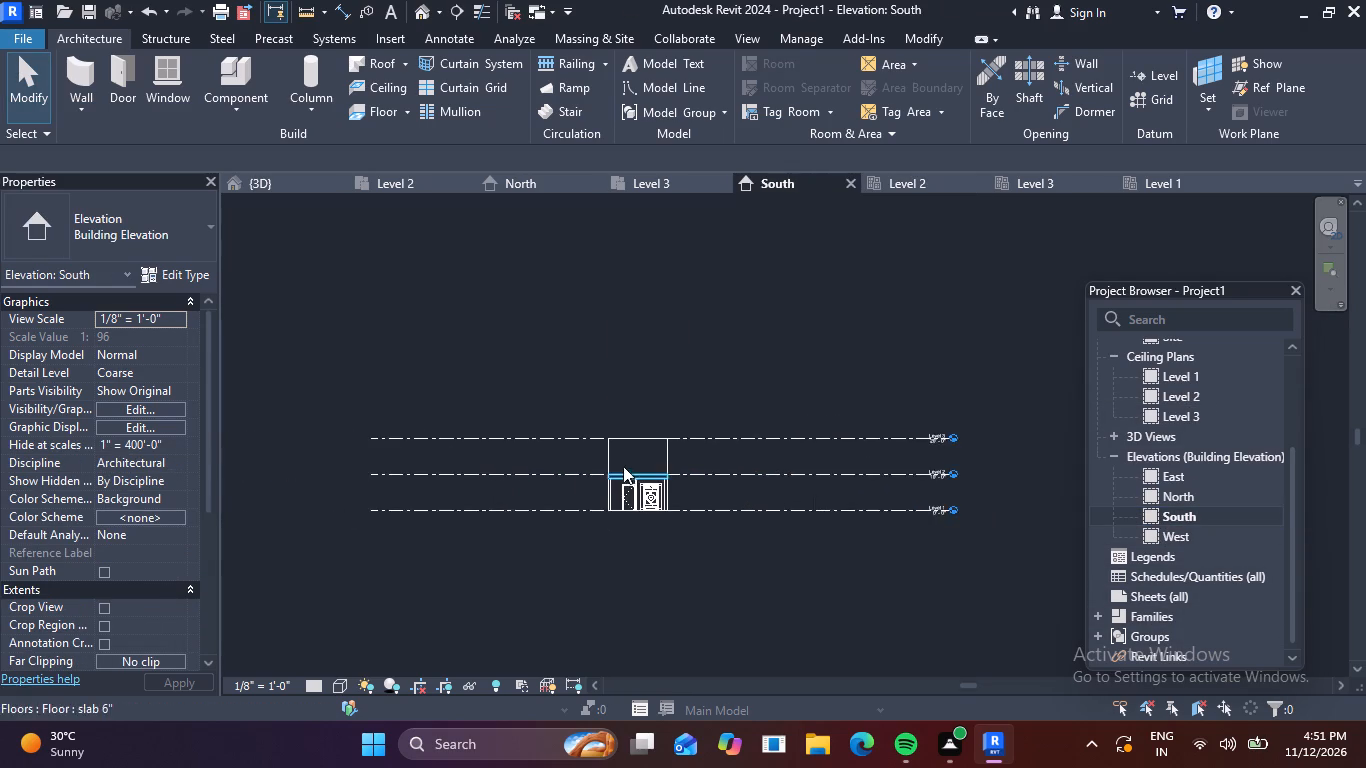
pyautogui.scroll(5, 625, 451)
pyautogui.scroll(4, 769, 451)
pyautogui.scroll(-3, 735, 490)
pyautogui.moveTo(740, 499); pyautogui.dragTo(783, 481, button='middle')
pyautogui.press('Escape')
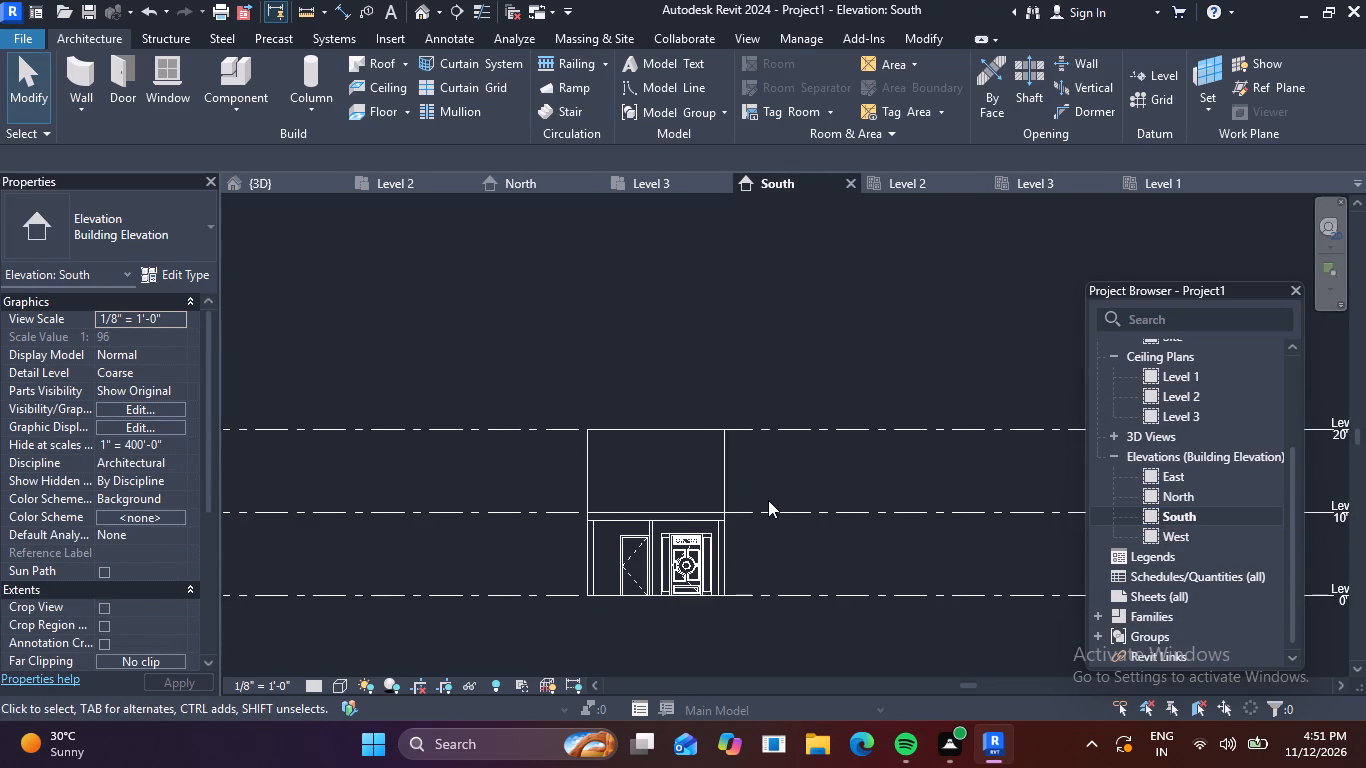
pyautogui.press('Escape')
pyautogui.press('Escape')
pyautogui.scroll(-3, 689, 482)
pyautogui.scroll(5, 689, 482)
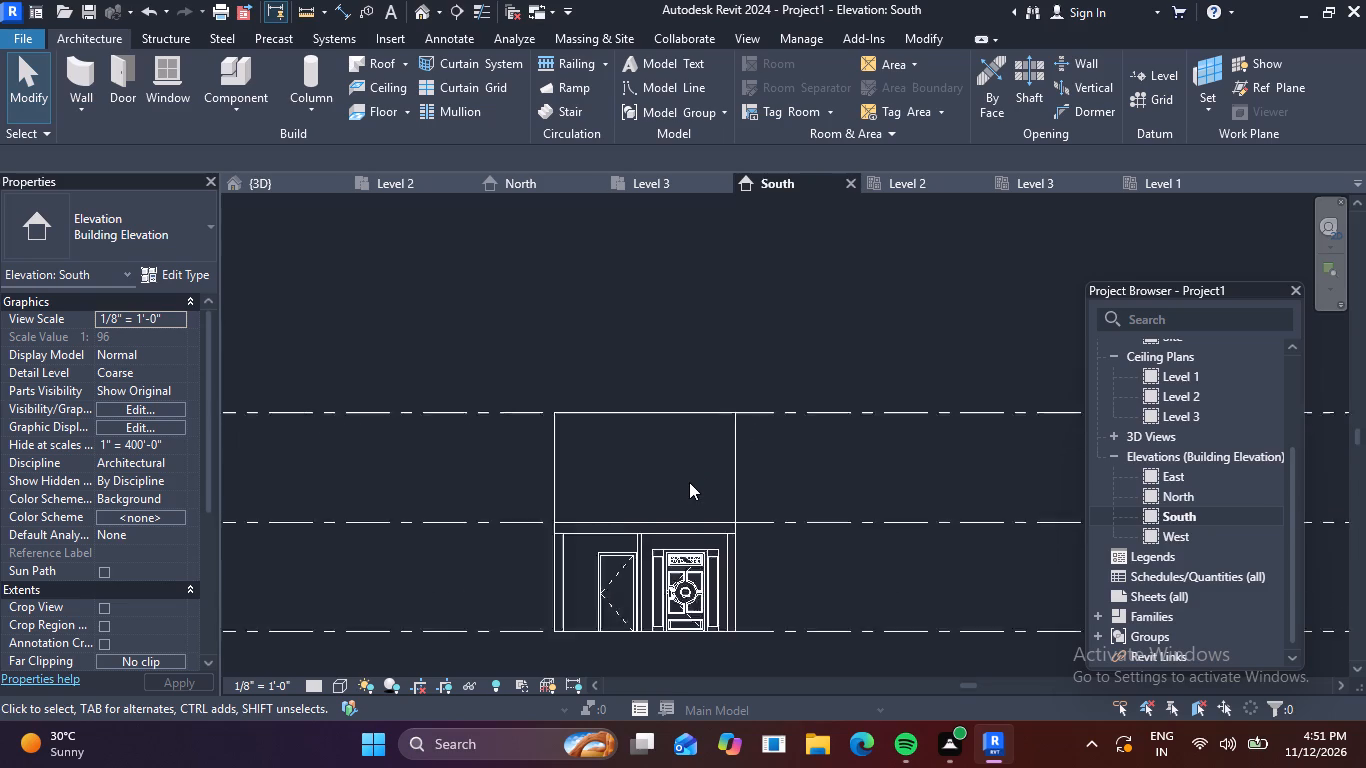
pyautogui.scroll(1, 689, 482)
pyautogui.scroll(-3, 864, 455)
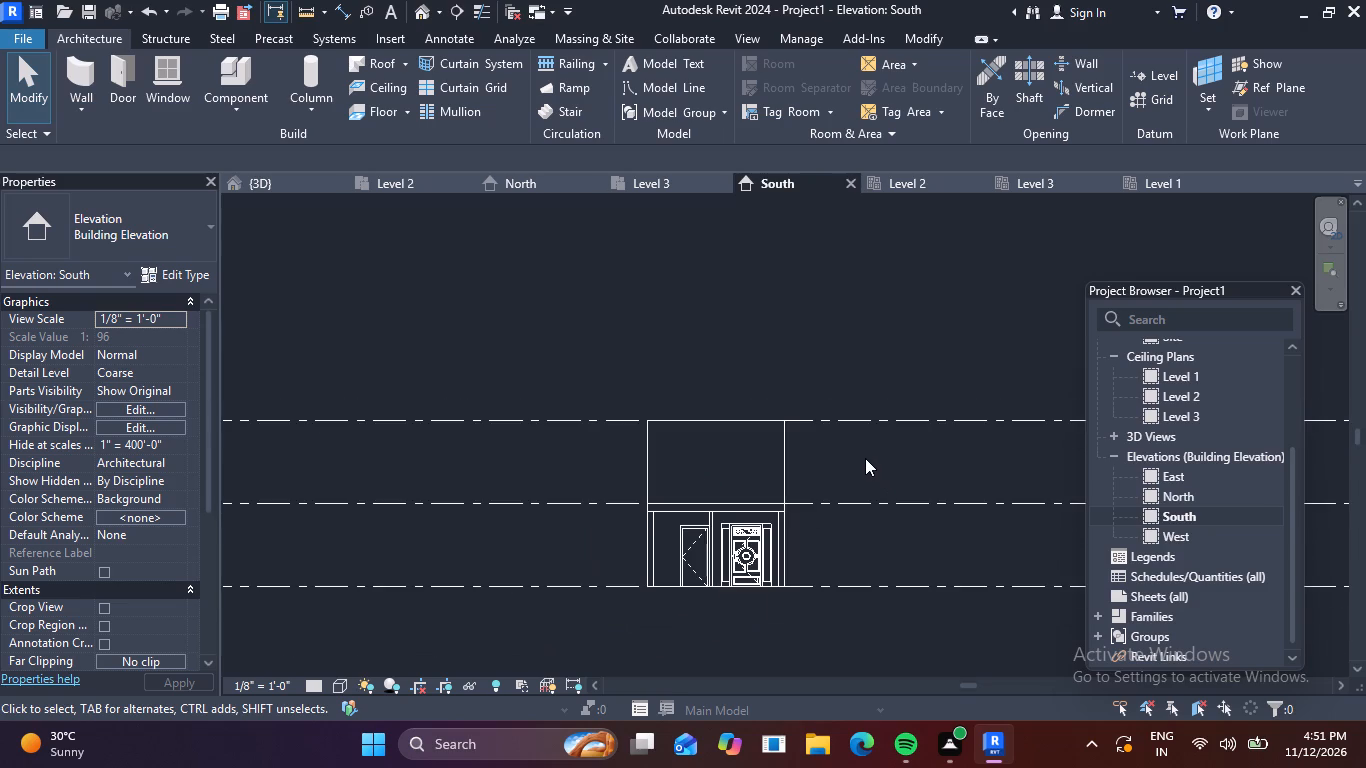
pyautogui.click(415, 13)
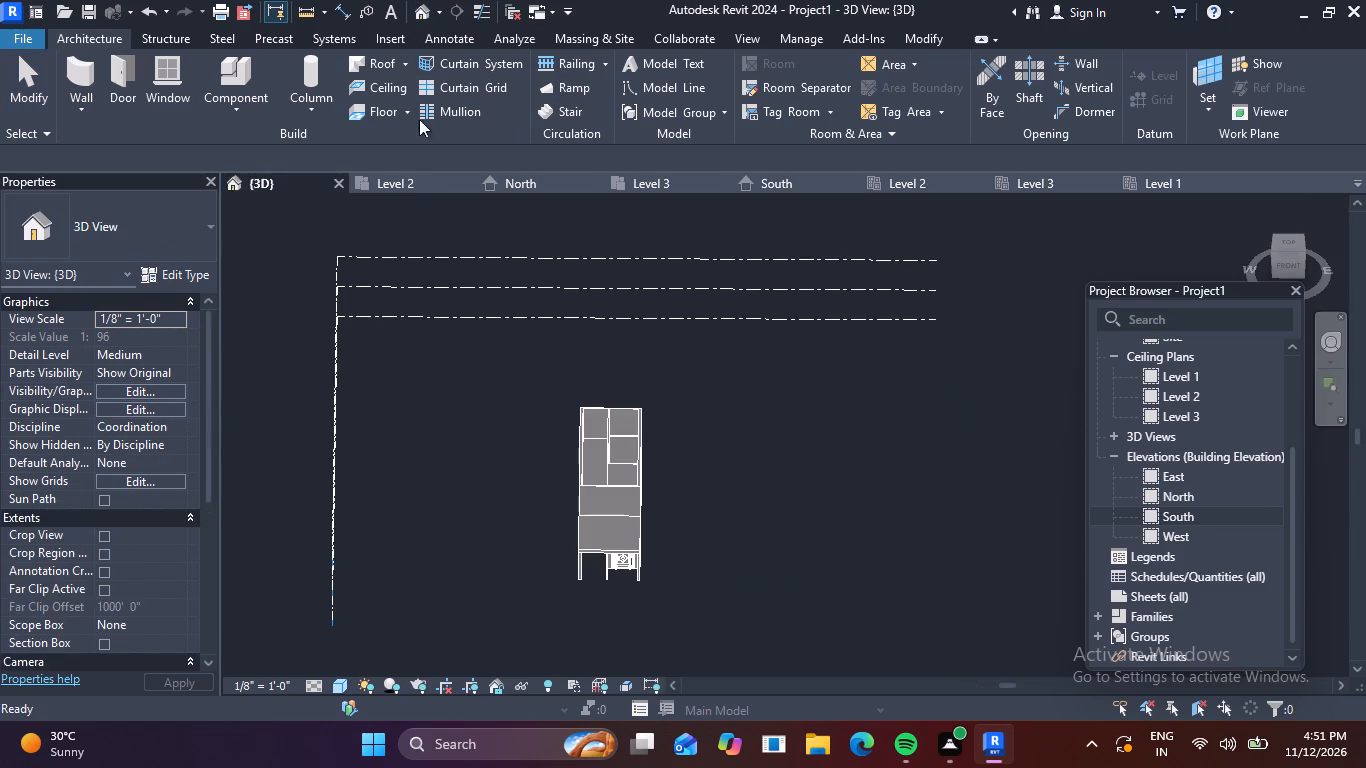
pyautogui.scroll(10, 601, 531)
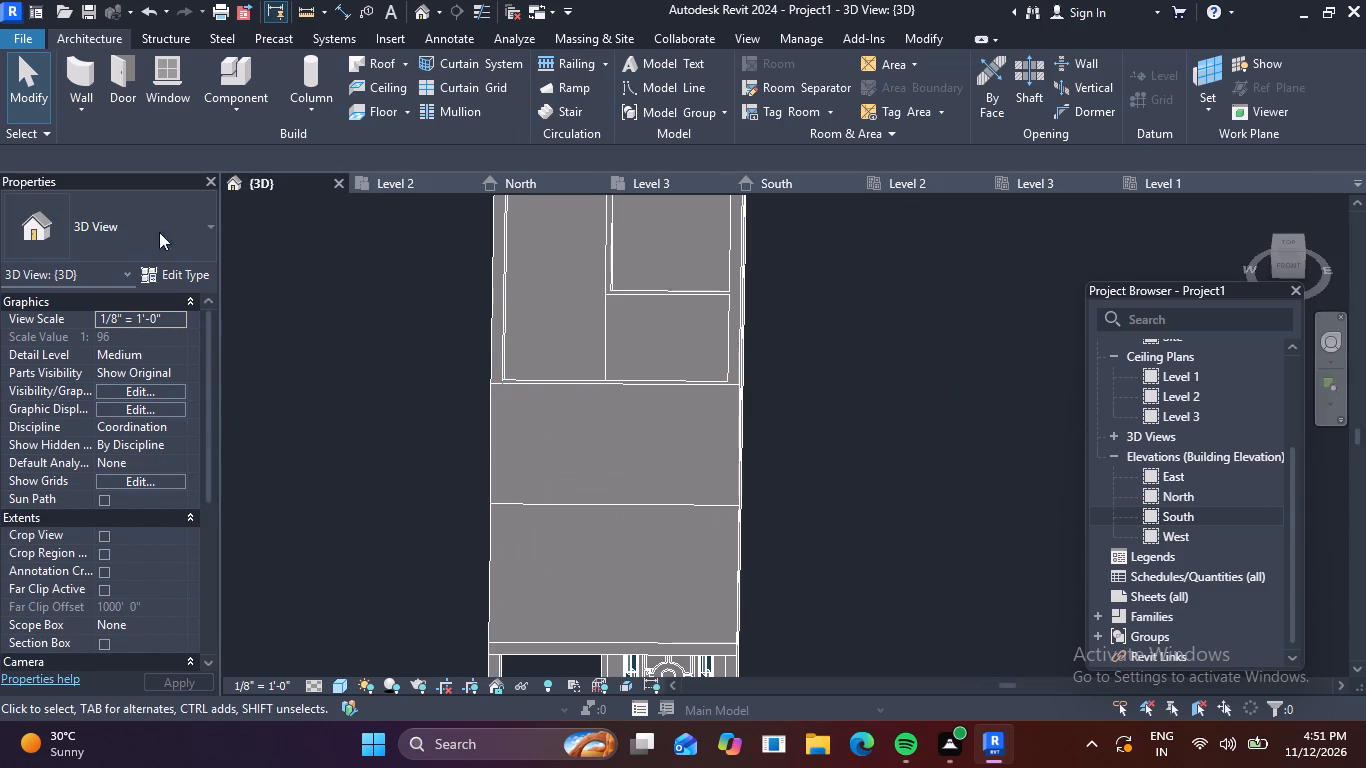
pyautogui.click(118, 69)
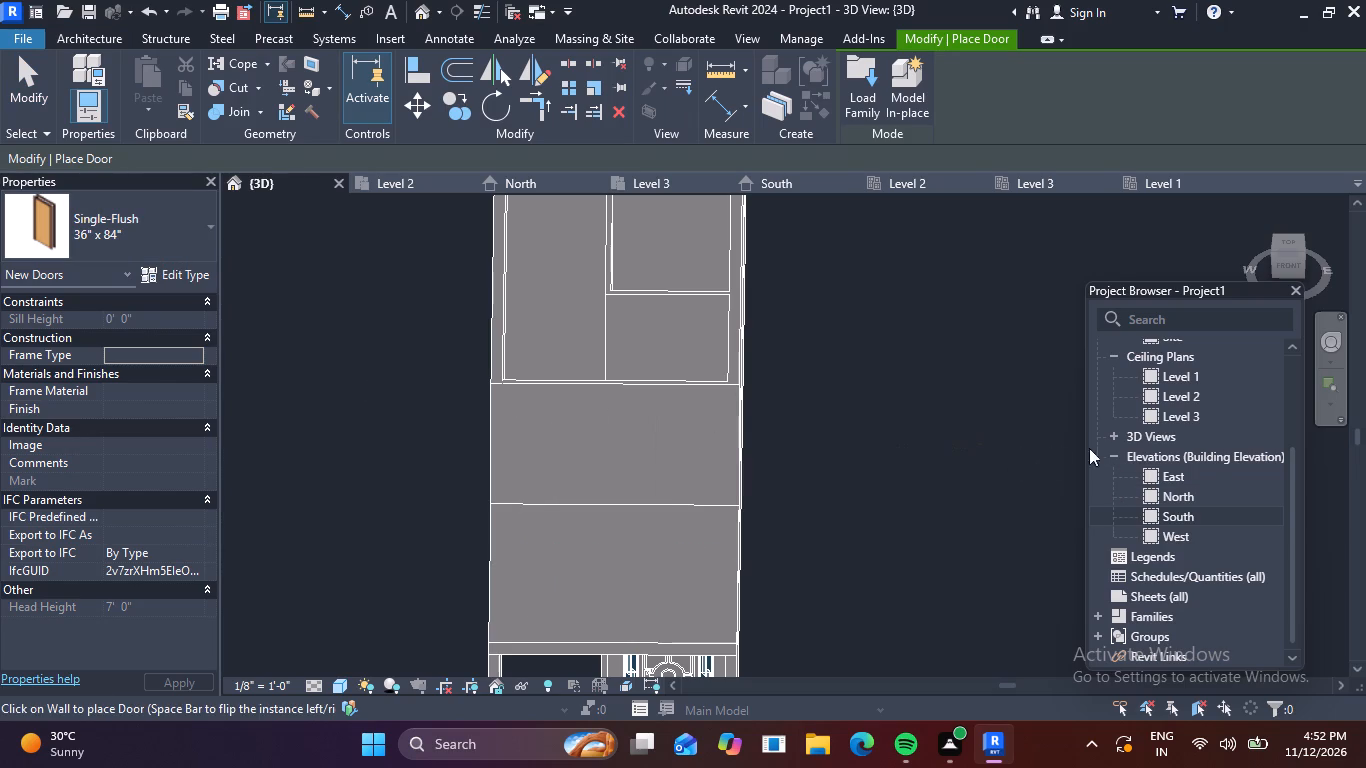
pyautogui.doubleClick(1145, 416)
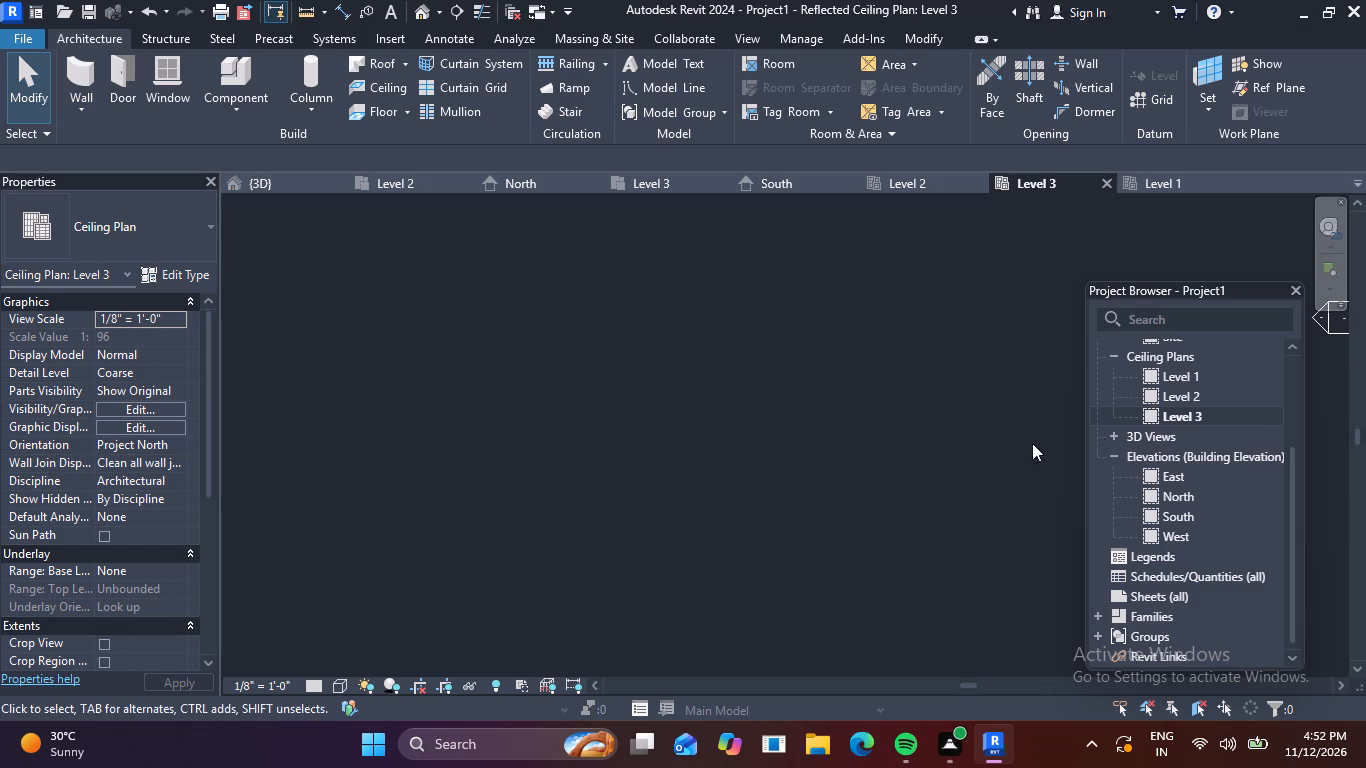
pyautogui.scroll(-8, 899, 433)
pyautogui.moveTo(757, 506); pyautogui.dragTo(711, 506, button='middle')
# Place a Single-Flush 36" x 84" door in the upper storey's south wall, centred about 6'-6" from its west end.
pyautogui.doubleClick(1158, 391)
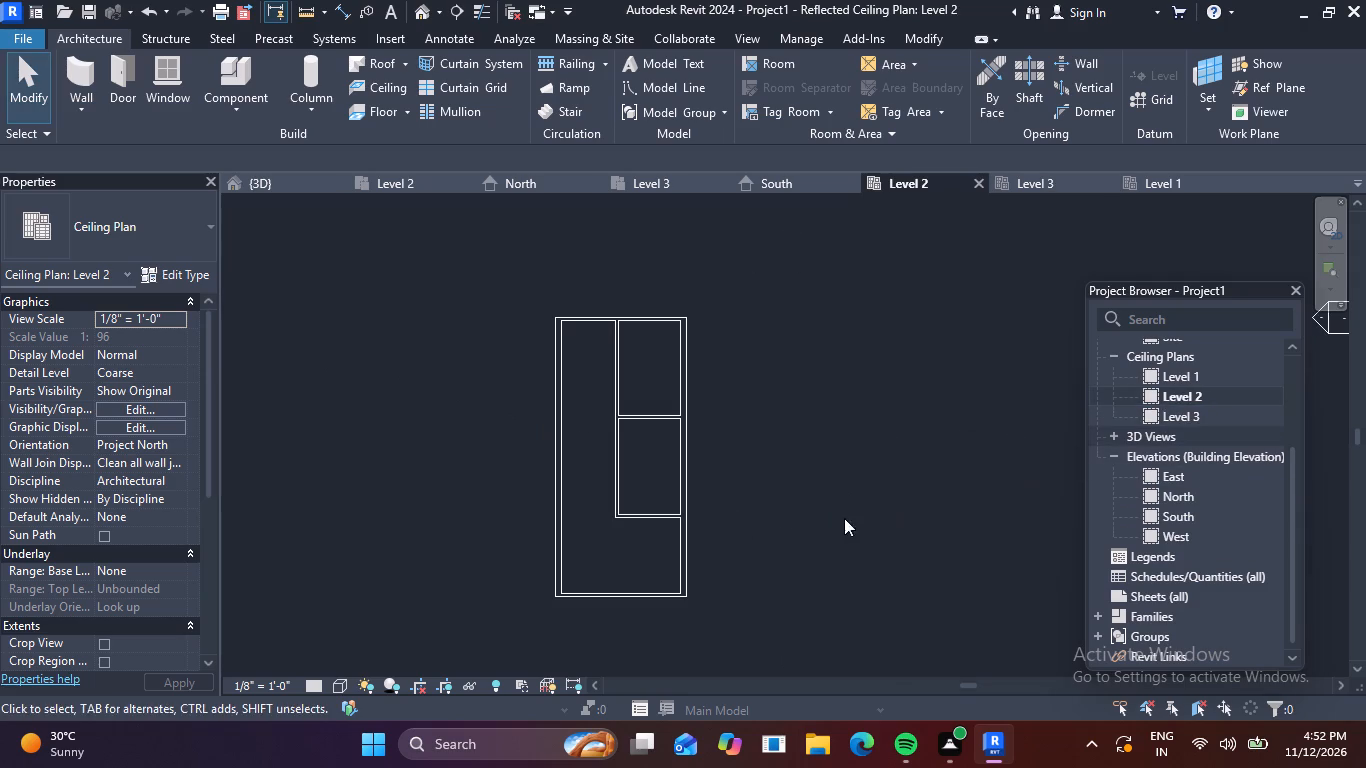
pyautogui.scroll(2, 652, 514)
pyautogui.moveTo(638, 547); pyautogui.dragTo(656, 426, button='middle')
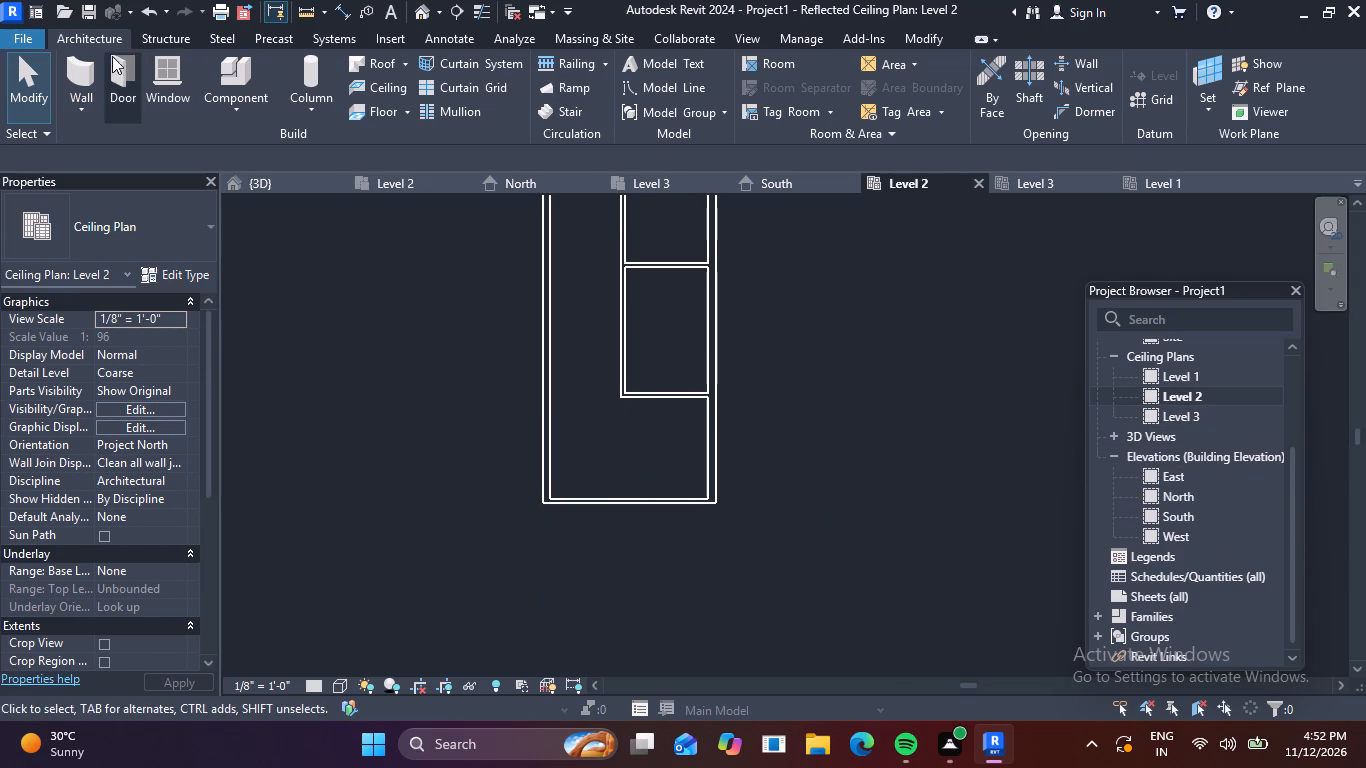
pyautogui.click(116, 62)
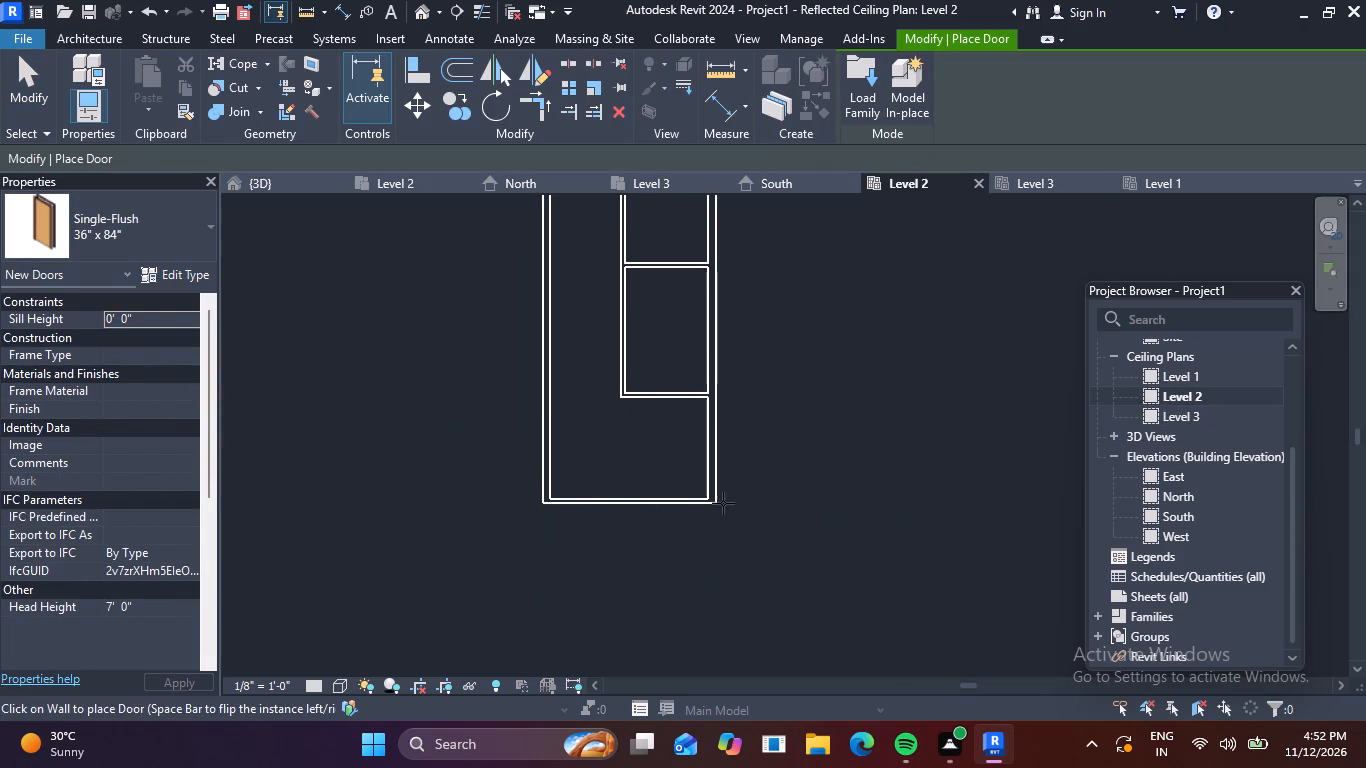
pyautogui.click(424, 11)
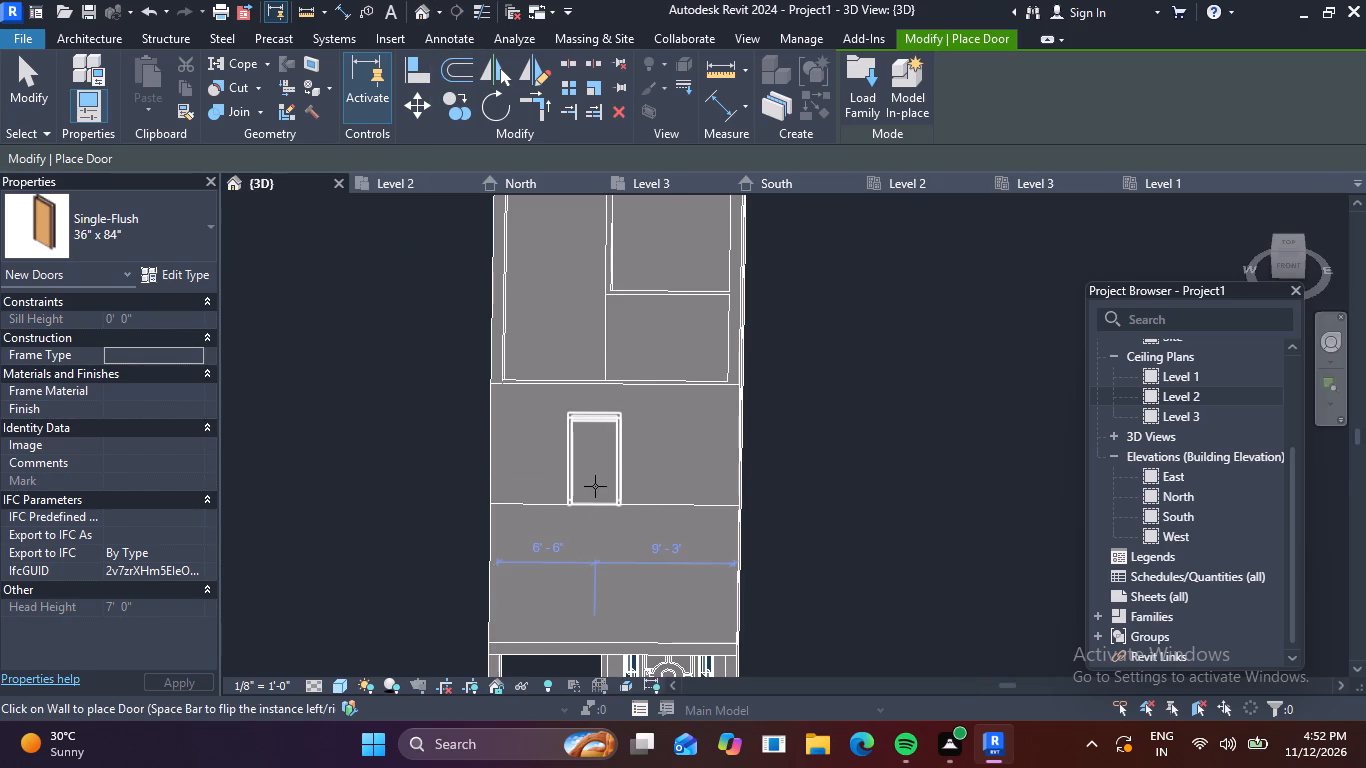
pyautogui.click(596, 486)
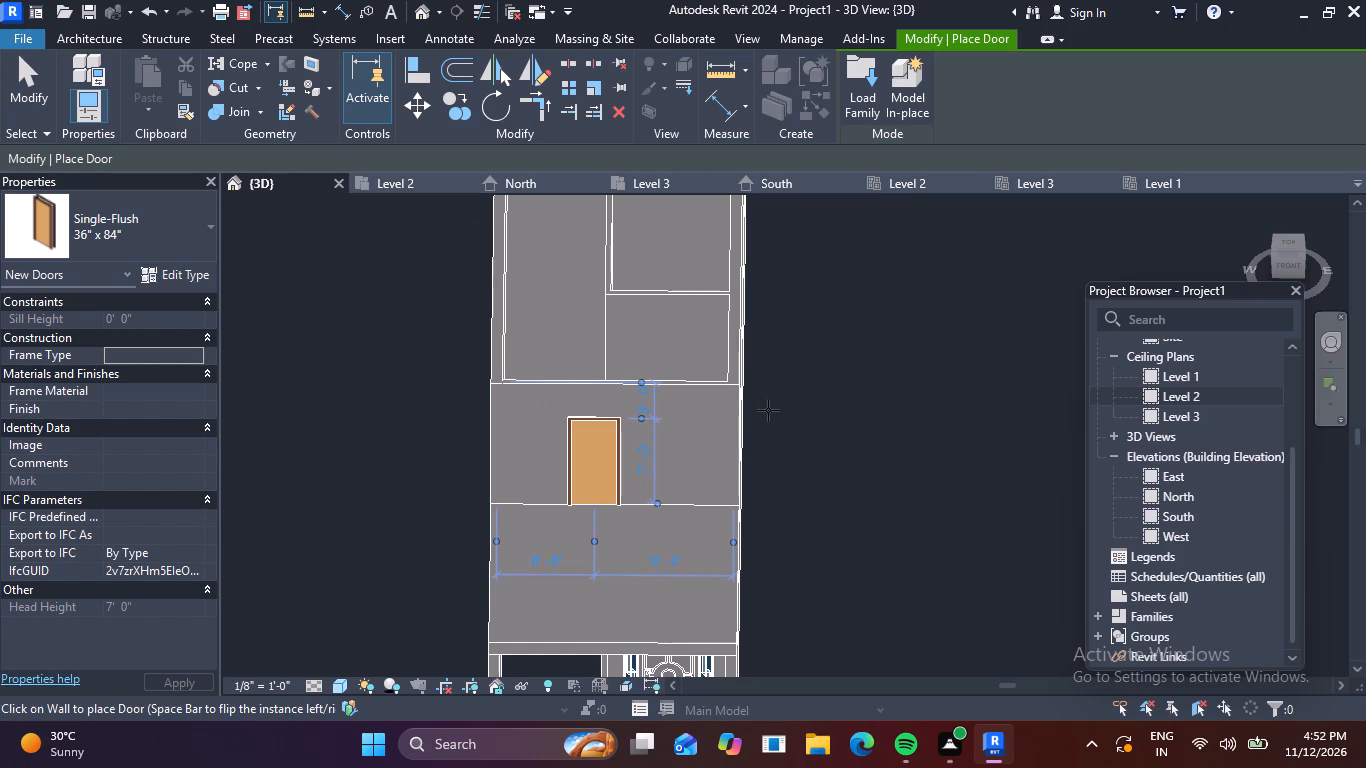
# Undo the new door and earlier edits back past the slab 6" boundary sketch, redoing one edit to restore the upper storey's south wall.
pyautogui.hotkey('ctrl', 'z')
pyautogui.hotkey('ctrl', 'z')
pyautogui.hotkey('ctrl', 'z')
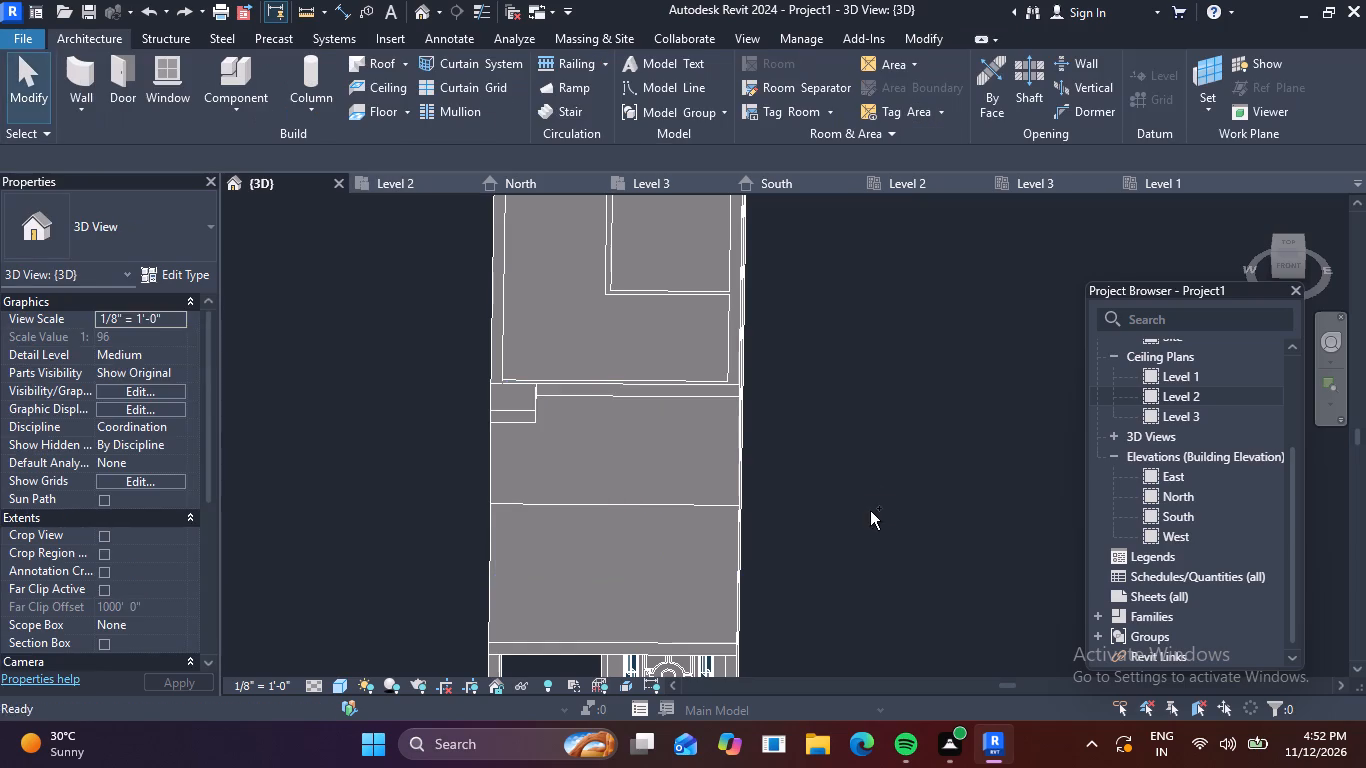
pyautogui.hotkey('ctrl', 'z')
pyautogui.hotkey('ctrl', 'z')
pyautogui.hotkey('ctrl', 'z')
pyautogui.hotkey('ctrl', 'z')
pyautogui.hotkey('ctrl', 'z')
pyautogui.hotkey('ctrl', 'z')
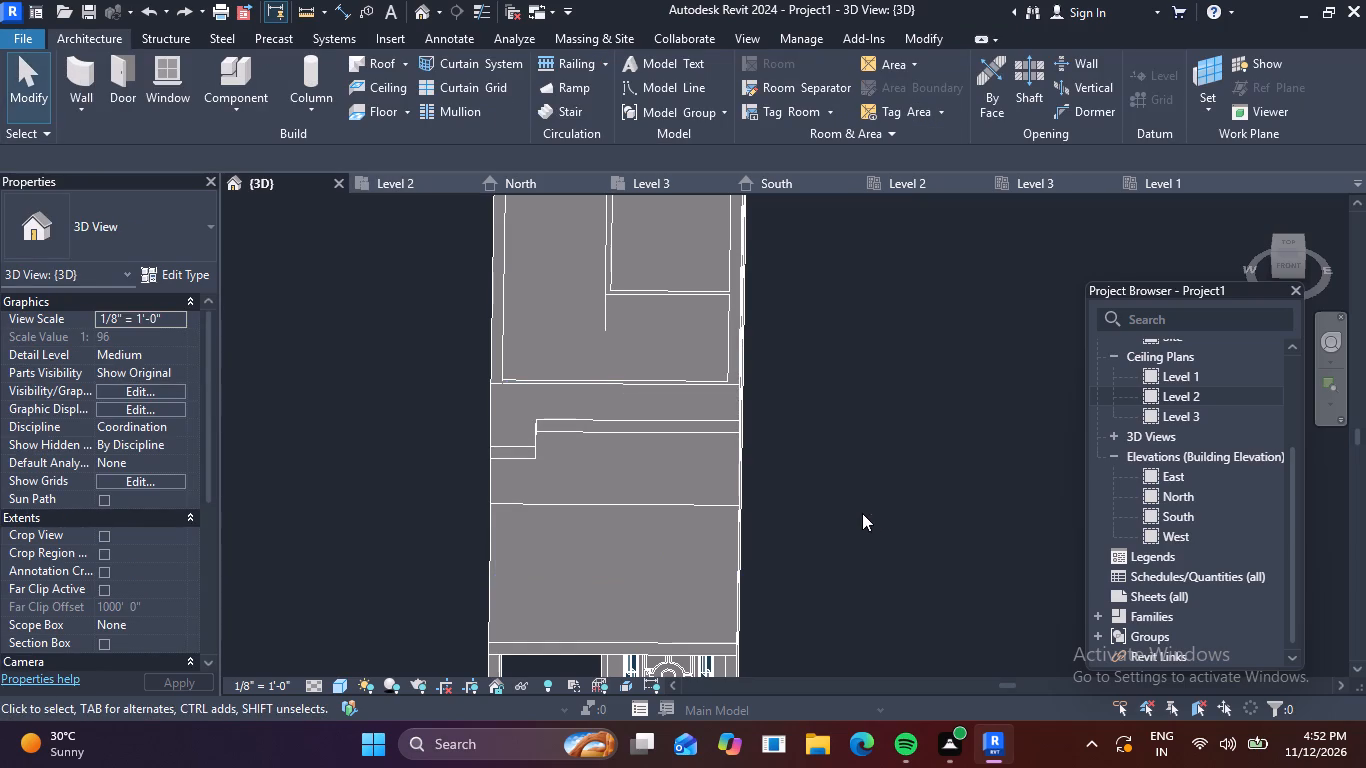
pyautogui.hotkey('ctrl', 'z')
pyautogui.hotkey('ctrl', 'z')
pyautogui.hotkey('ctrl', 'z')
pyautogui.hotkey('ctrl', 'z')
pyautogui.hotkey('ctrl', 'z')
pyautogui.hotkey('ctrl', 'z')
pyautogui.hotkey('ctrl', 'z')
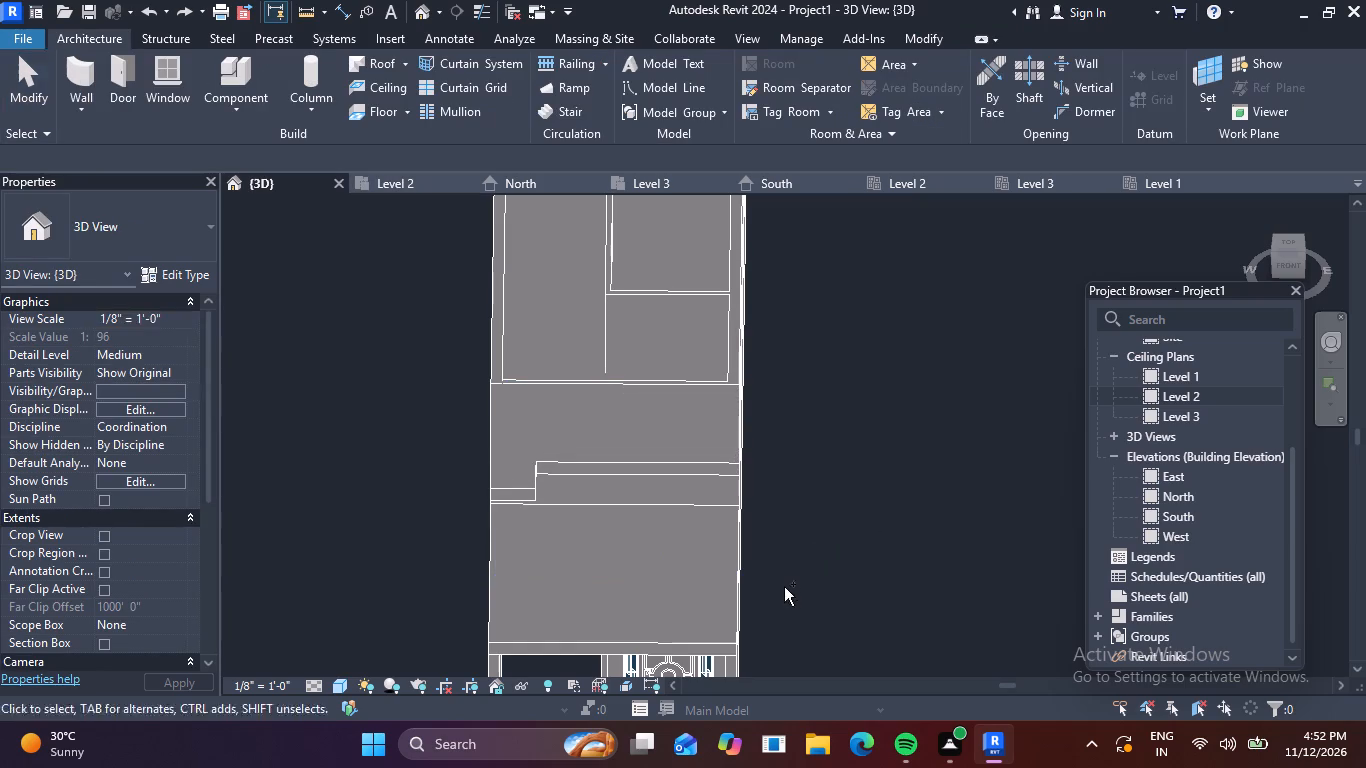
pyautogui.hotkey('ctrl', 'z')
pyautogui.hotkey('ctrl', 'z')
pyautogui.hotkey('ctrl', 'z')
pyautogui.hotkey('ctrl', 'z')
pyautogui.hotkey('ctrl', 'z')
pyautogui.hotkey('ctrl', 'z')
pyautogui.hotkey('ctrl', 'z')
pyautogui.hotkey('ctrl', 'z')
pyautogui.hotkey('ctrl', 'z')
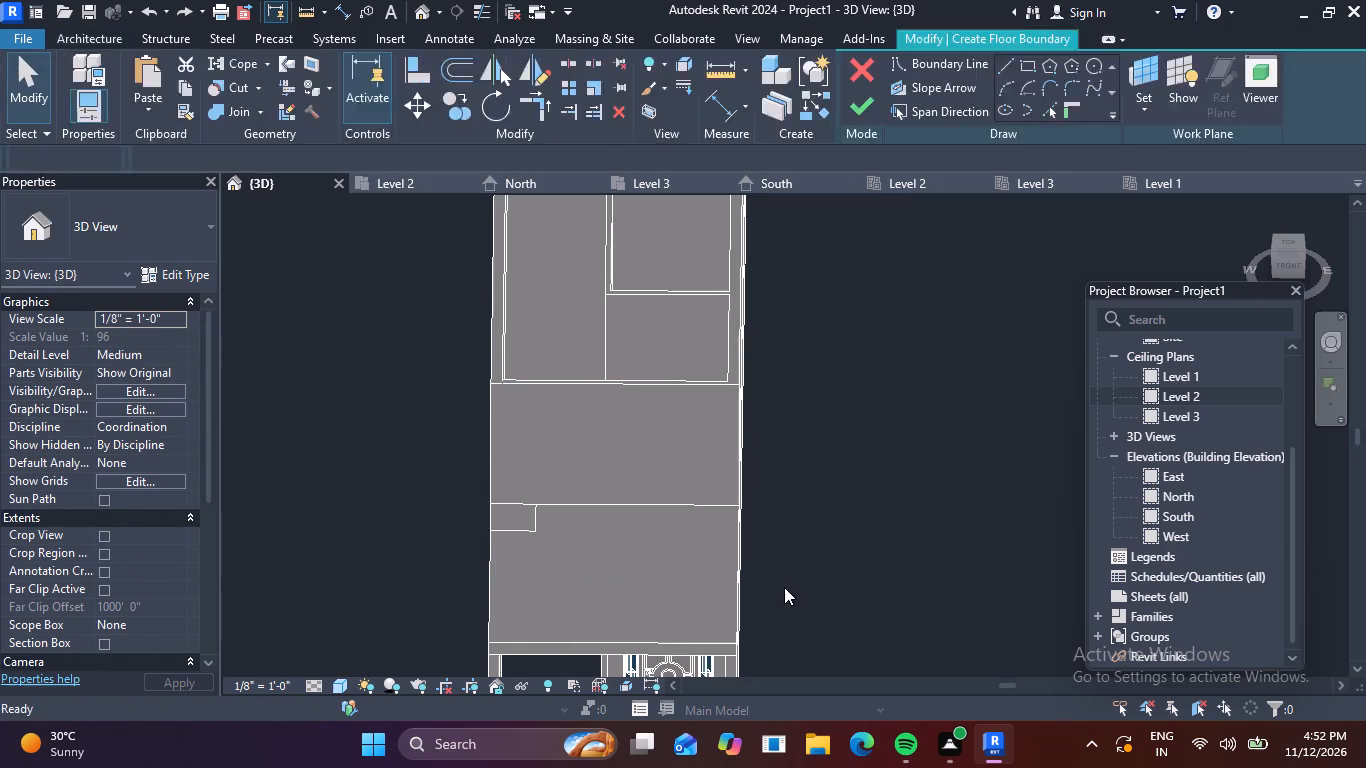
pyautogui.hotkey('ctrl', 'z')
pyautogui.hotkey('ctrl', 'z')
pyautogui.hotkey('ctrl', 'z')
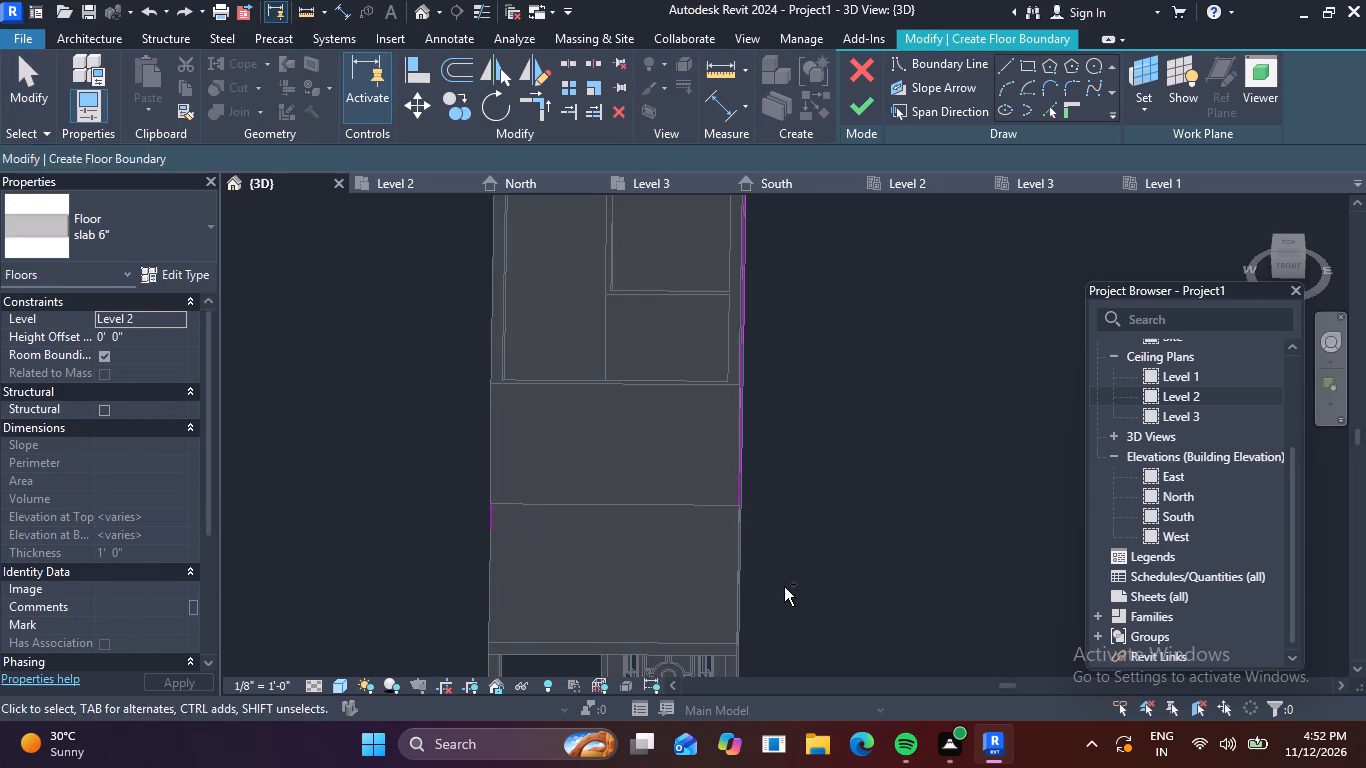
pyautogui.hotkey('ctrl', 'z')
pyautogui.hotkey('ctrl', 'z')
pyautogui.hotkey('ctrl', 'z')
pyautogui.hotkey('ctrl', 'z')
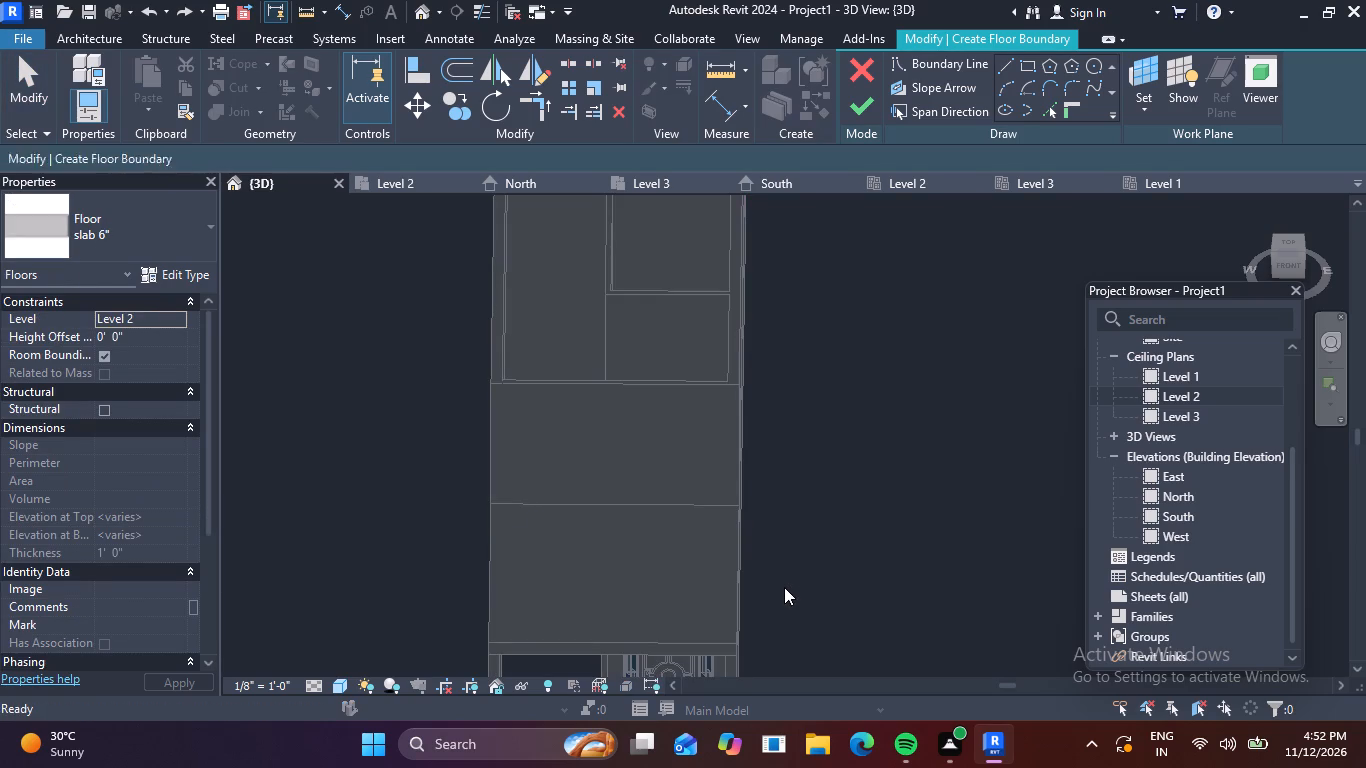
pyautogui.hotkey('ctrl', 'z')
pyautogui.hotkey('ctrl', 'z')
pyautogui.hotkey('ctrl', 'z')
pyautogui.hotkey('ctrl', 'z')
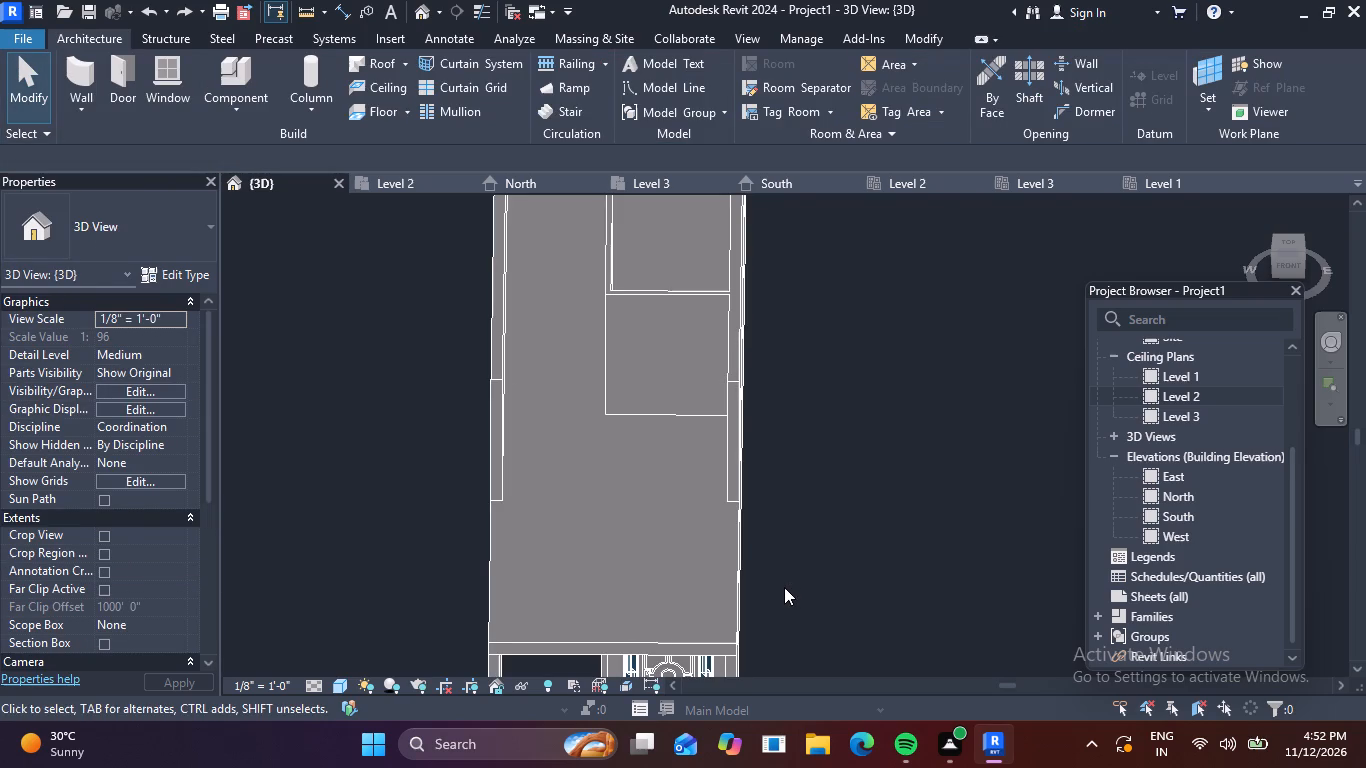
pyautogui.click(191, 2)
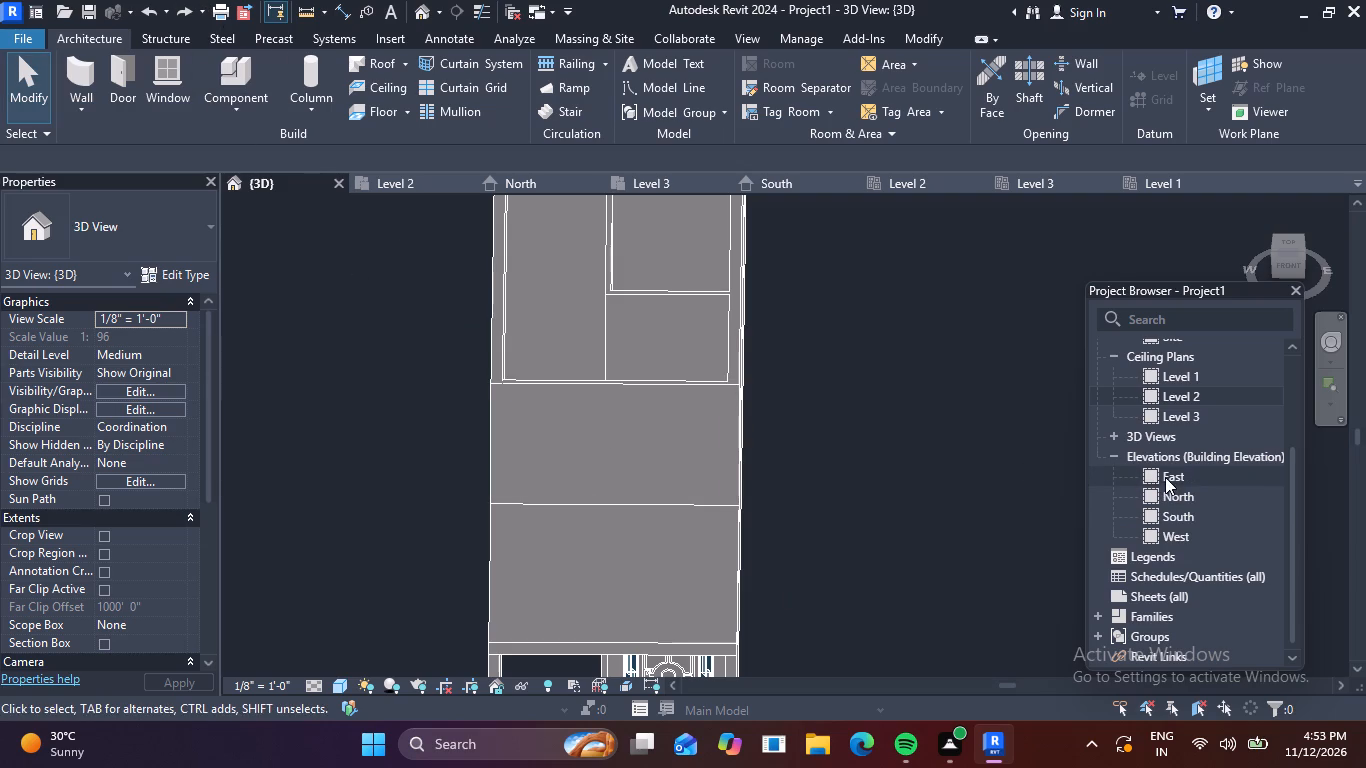
# In the Level 2 ceiling plan, set the type for new doors to Single-Flush 36" x 84".
pyautogui.doubleClick(1156, 395)
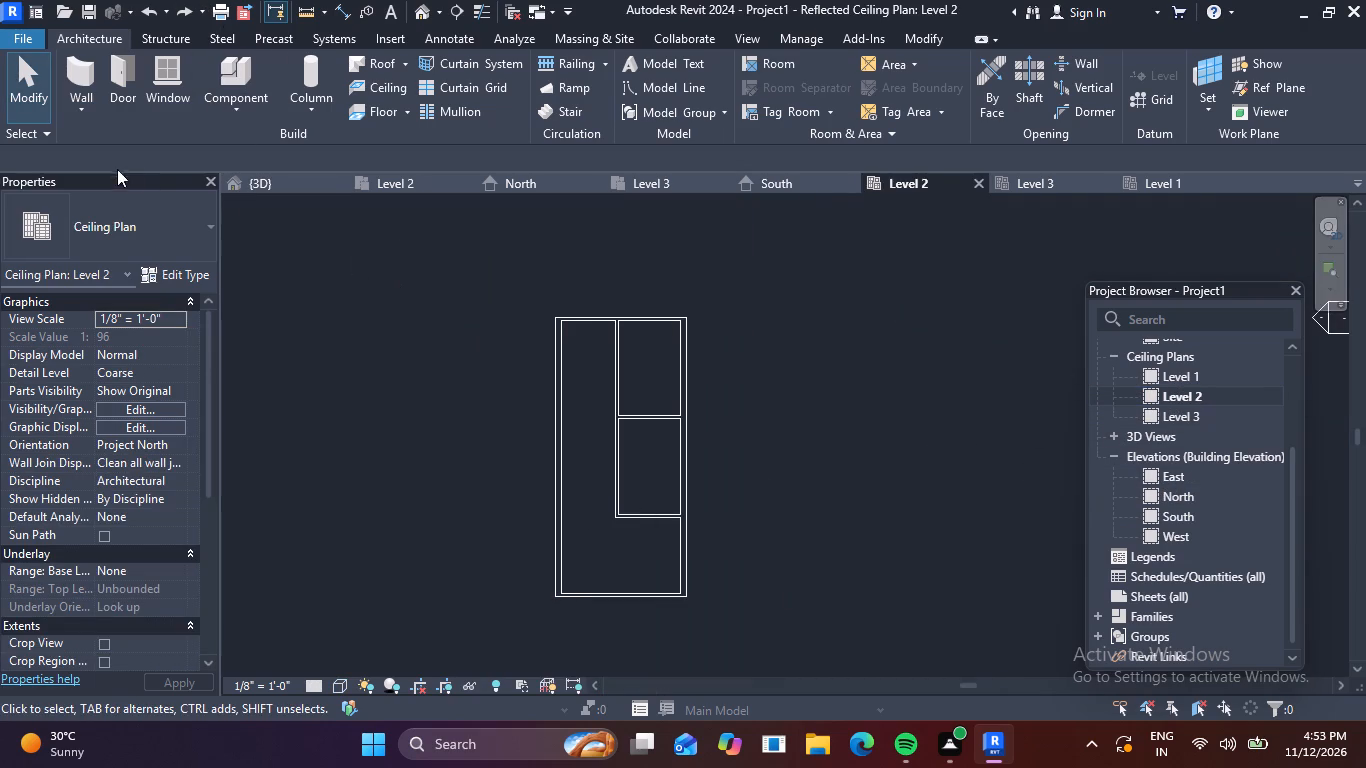
pyautogui.click(112, 83)
pyautogui.click(207, 226)
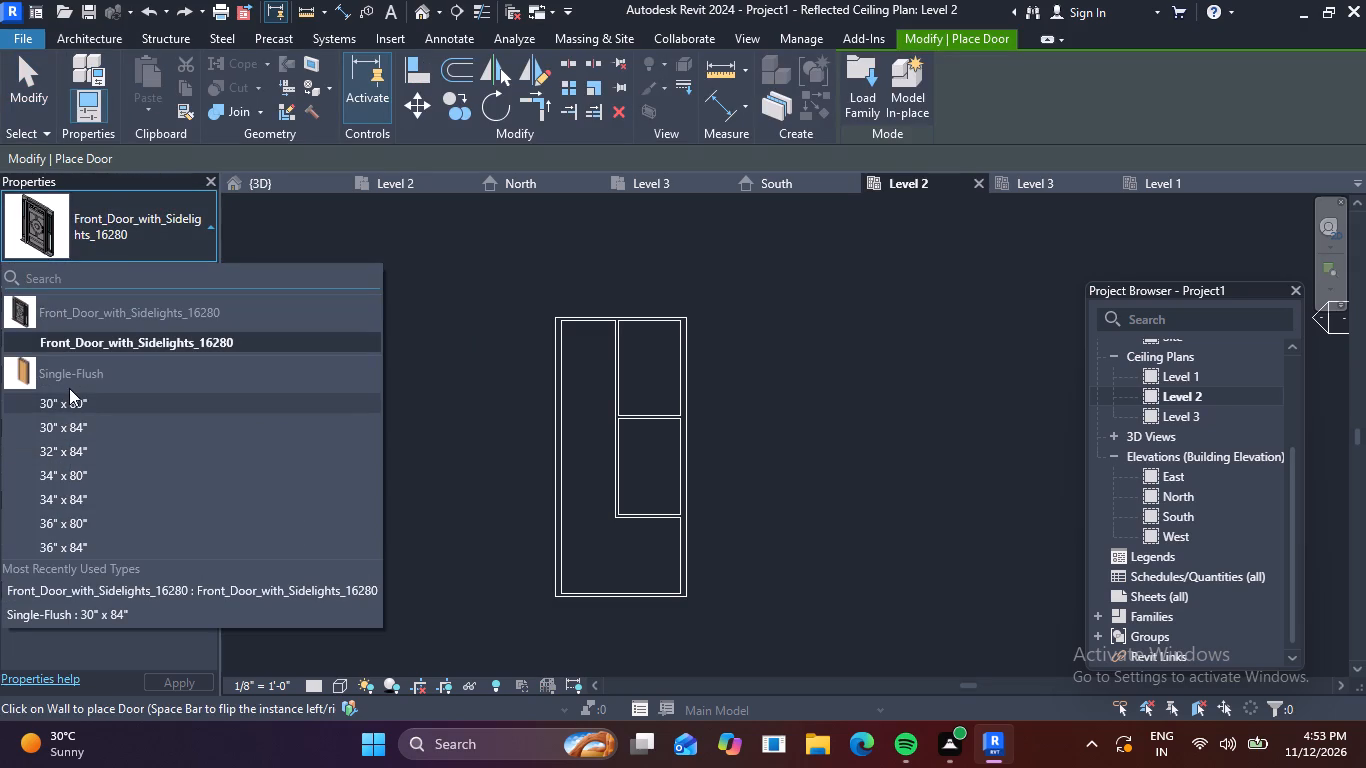
pyautogui.click(52, 548)
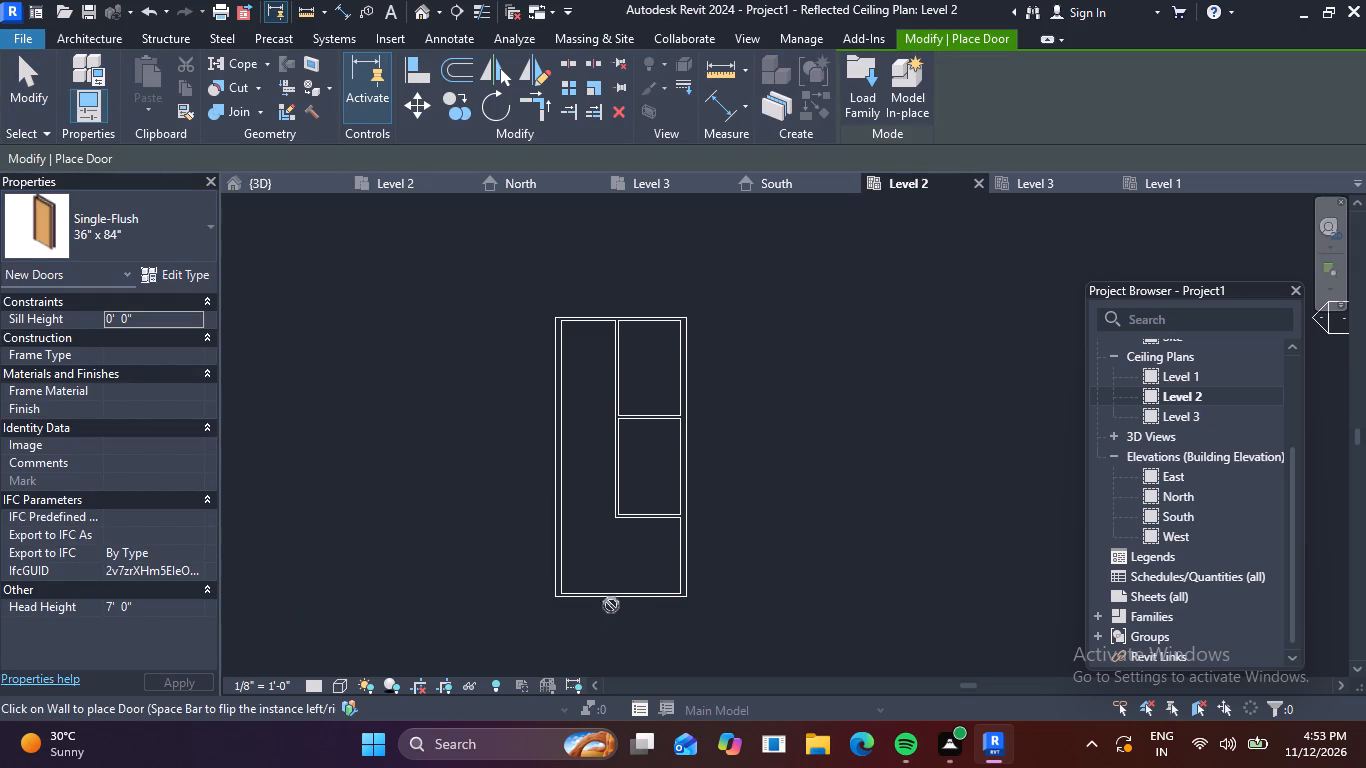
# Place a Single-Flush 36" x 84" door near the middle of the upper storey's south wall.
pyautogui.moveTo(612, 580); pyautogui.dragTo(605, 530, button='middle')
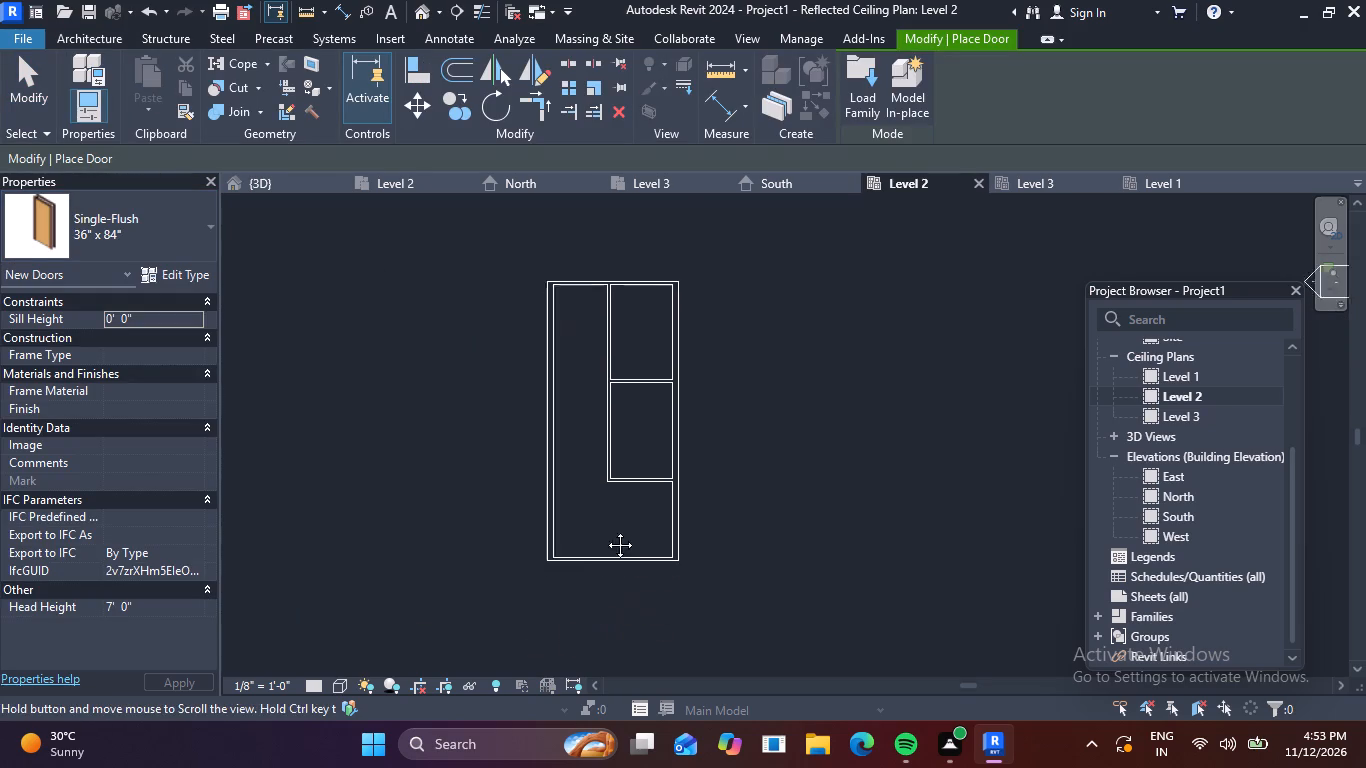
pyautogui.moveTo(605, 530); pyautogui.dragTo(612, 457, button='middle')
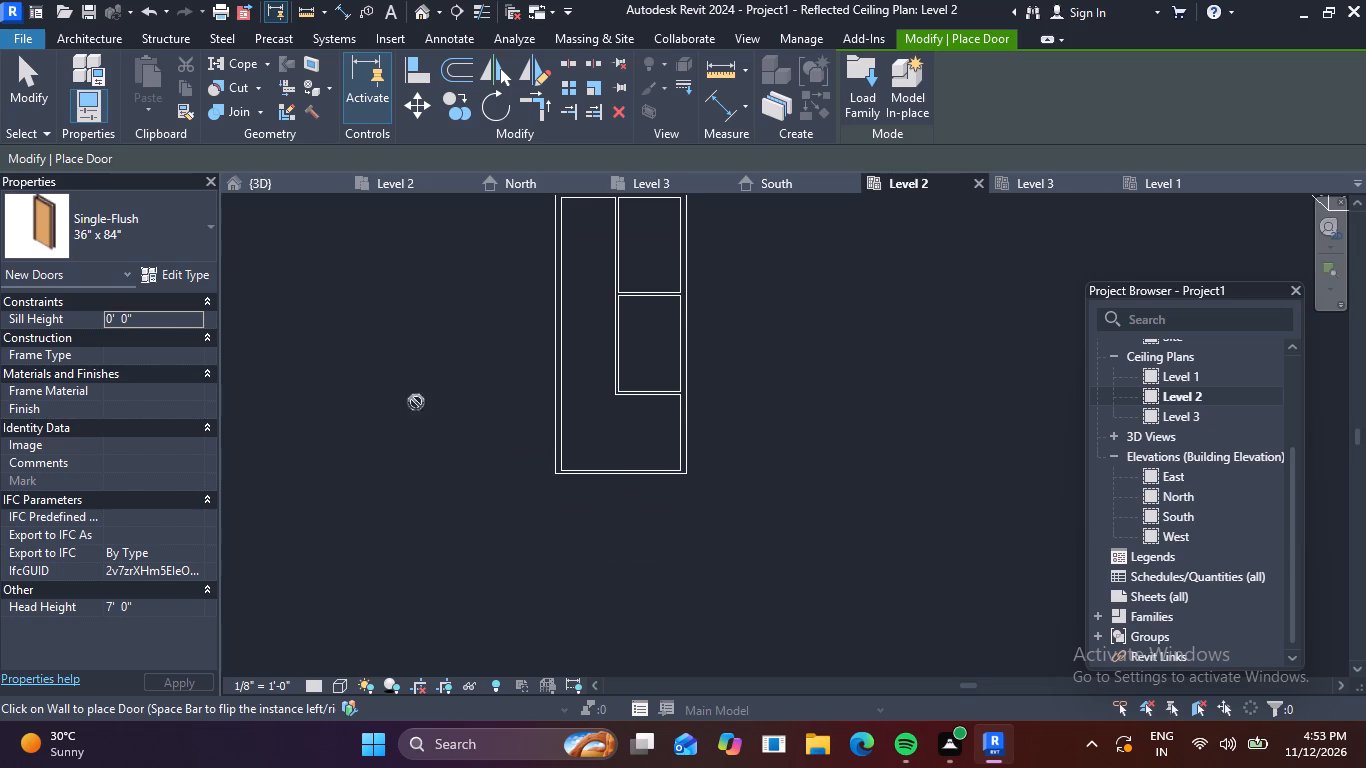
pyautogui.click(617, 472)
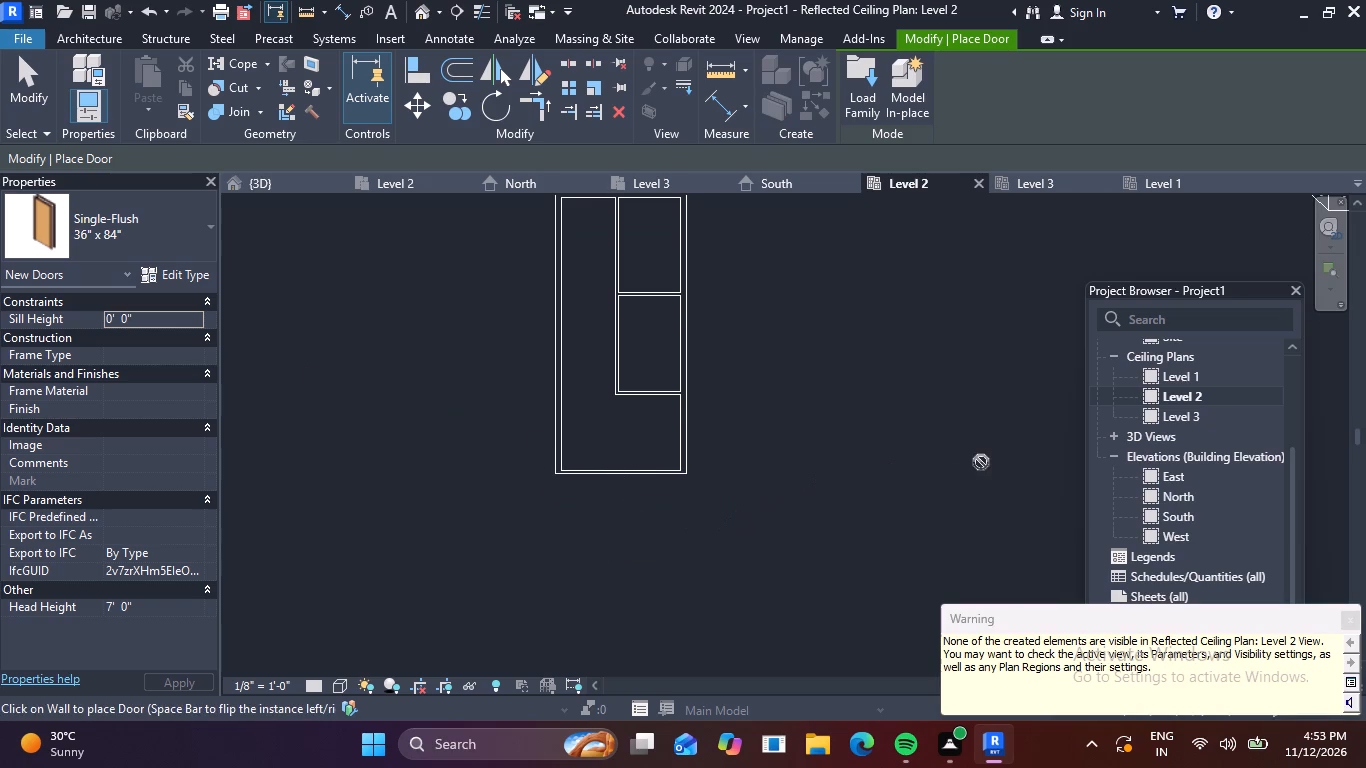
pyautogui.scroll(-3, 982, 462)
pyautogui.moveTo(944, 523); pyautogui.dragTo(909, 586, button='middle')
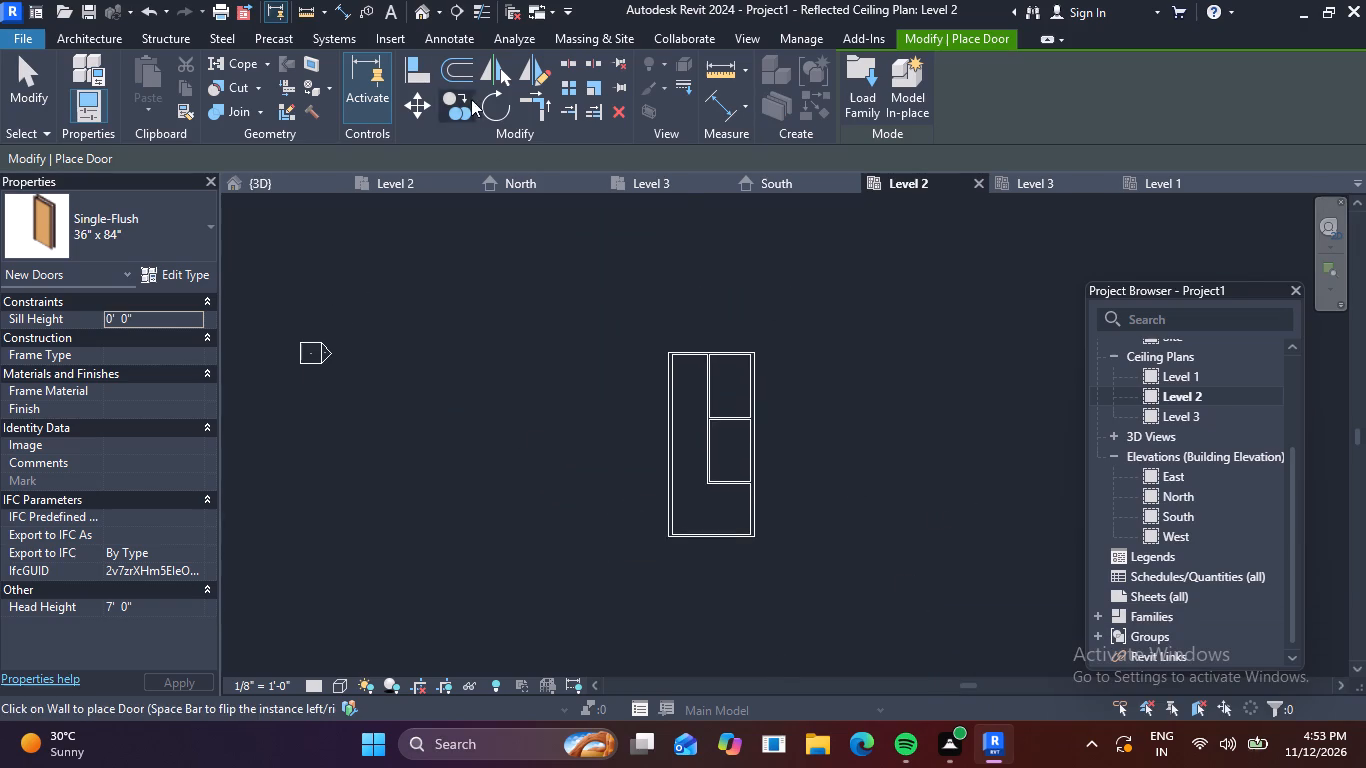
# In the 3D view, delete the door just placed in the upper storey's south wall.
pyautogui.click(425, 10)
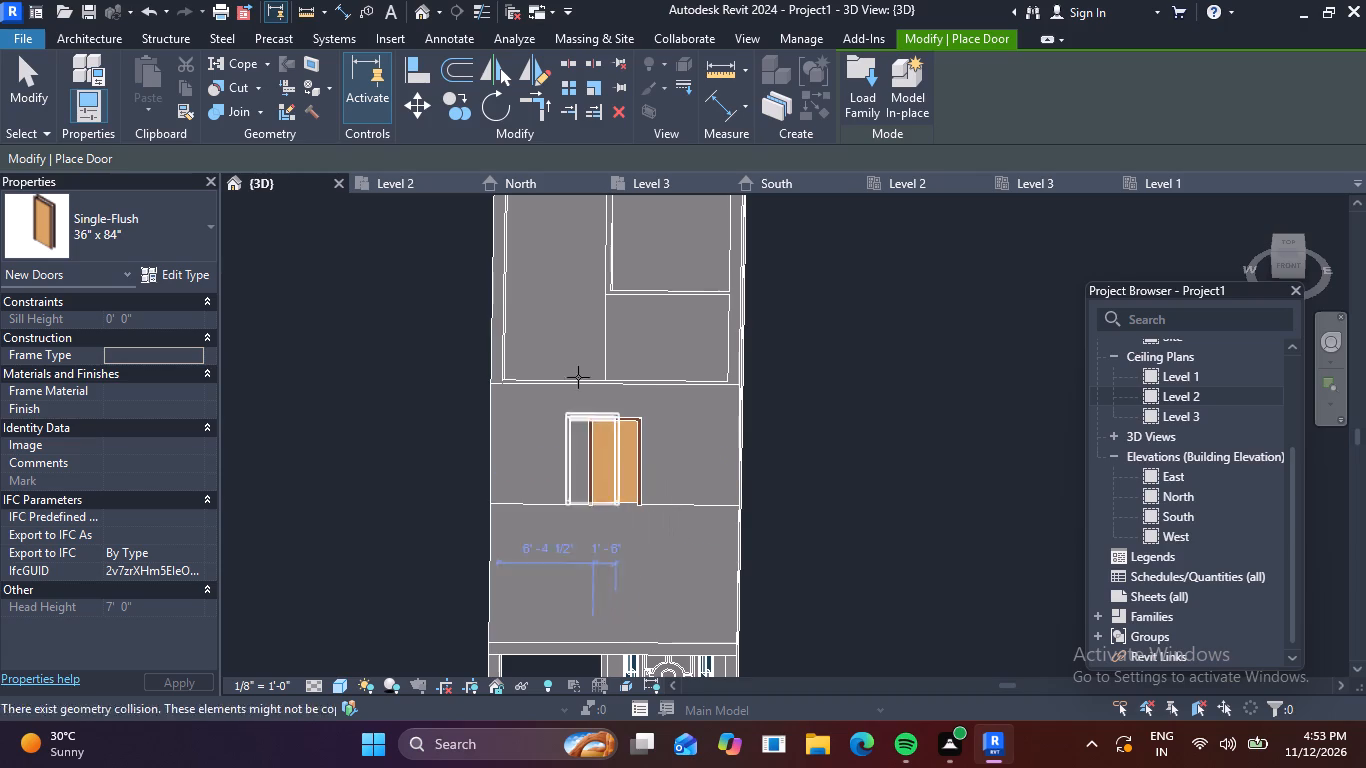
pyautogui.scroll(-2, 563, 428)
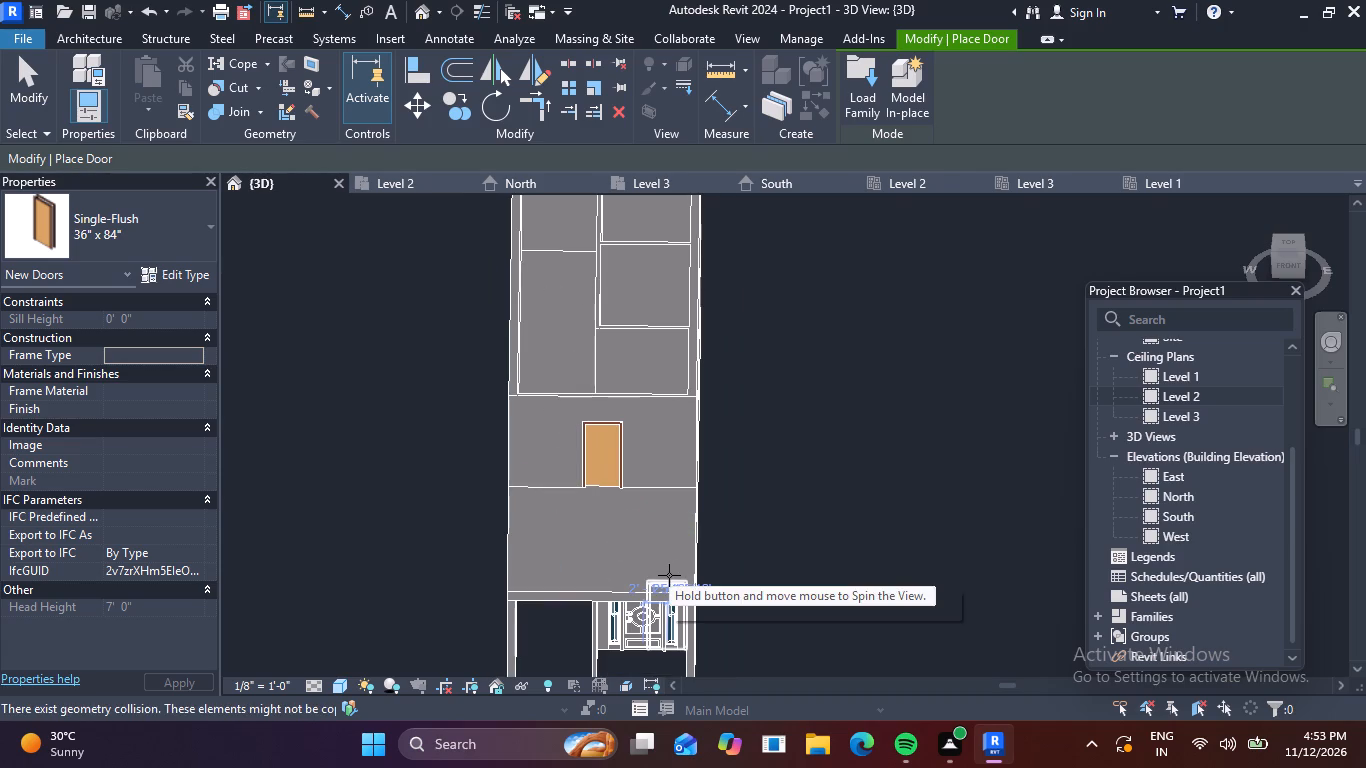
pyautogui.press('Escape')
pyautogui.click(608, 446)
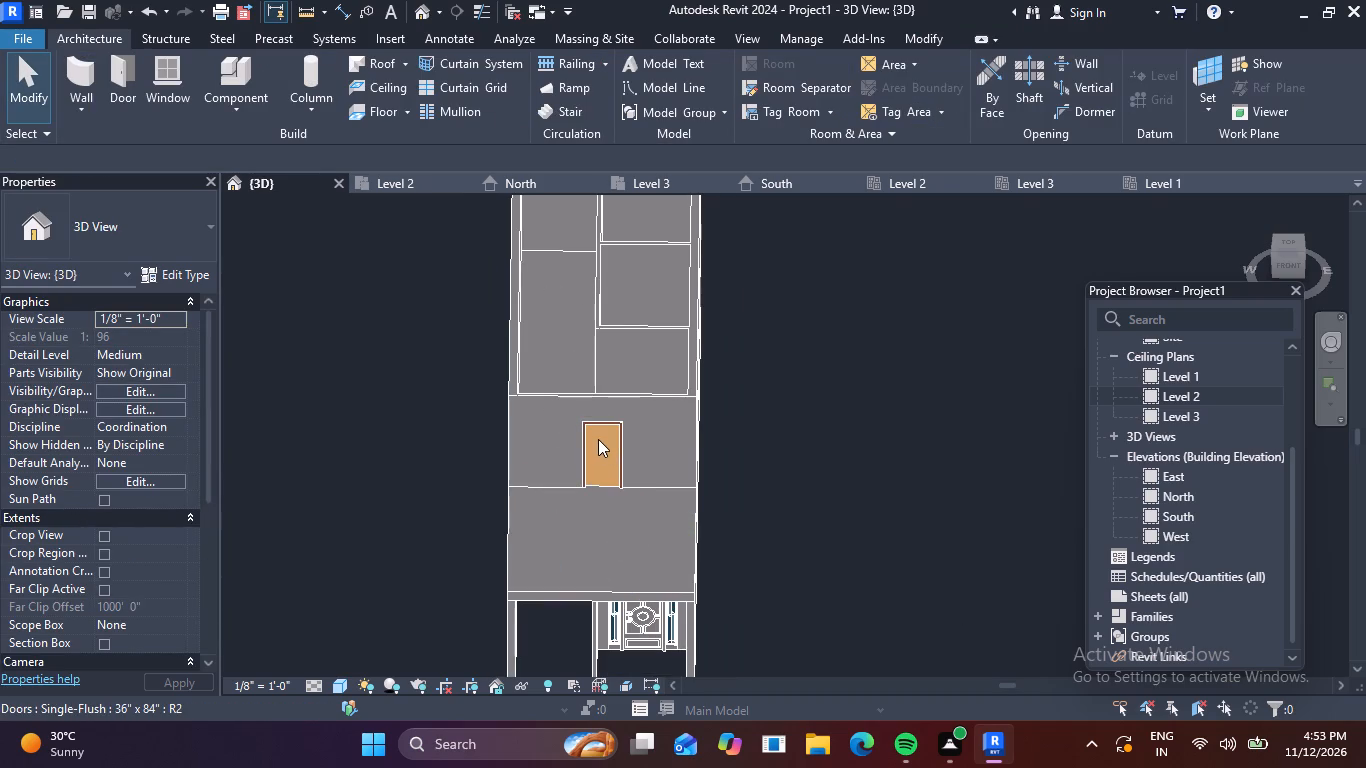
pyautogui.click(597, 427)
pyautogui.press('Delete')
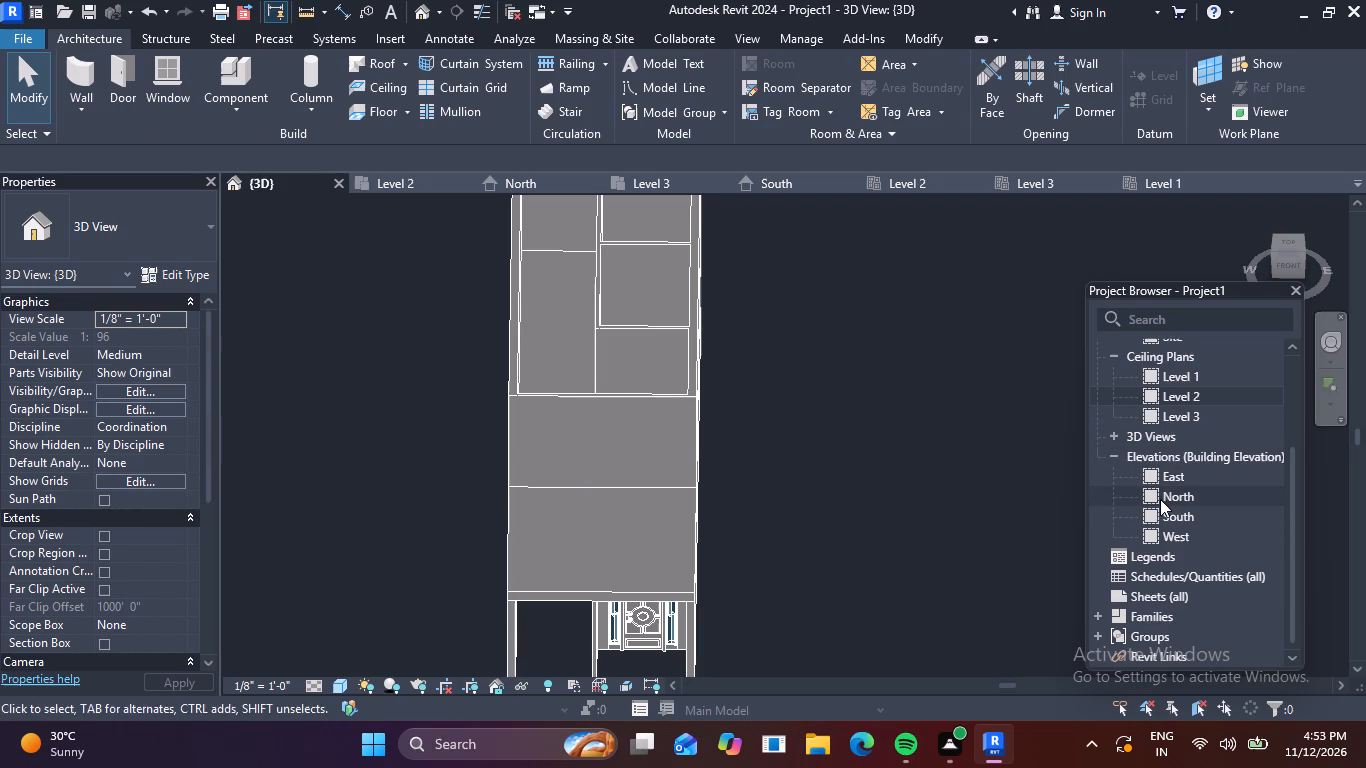
# In the Level 2 ceiling plan, place Single-Flush 36" x 84" doors in the south wall and in the north wall beside the partition.
pyautogui.doubleClick(1157, 392)
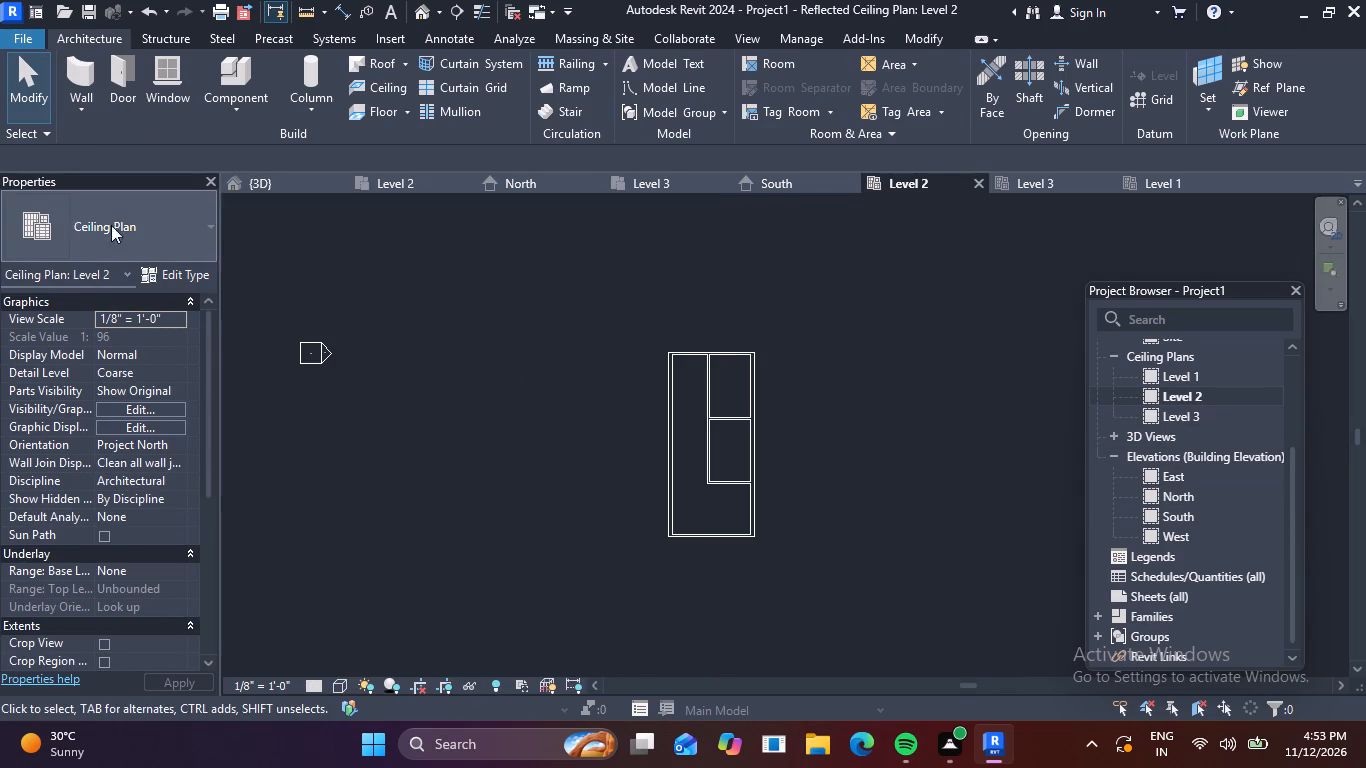
pyautogui.click(120, 78)
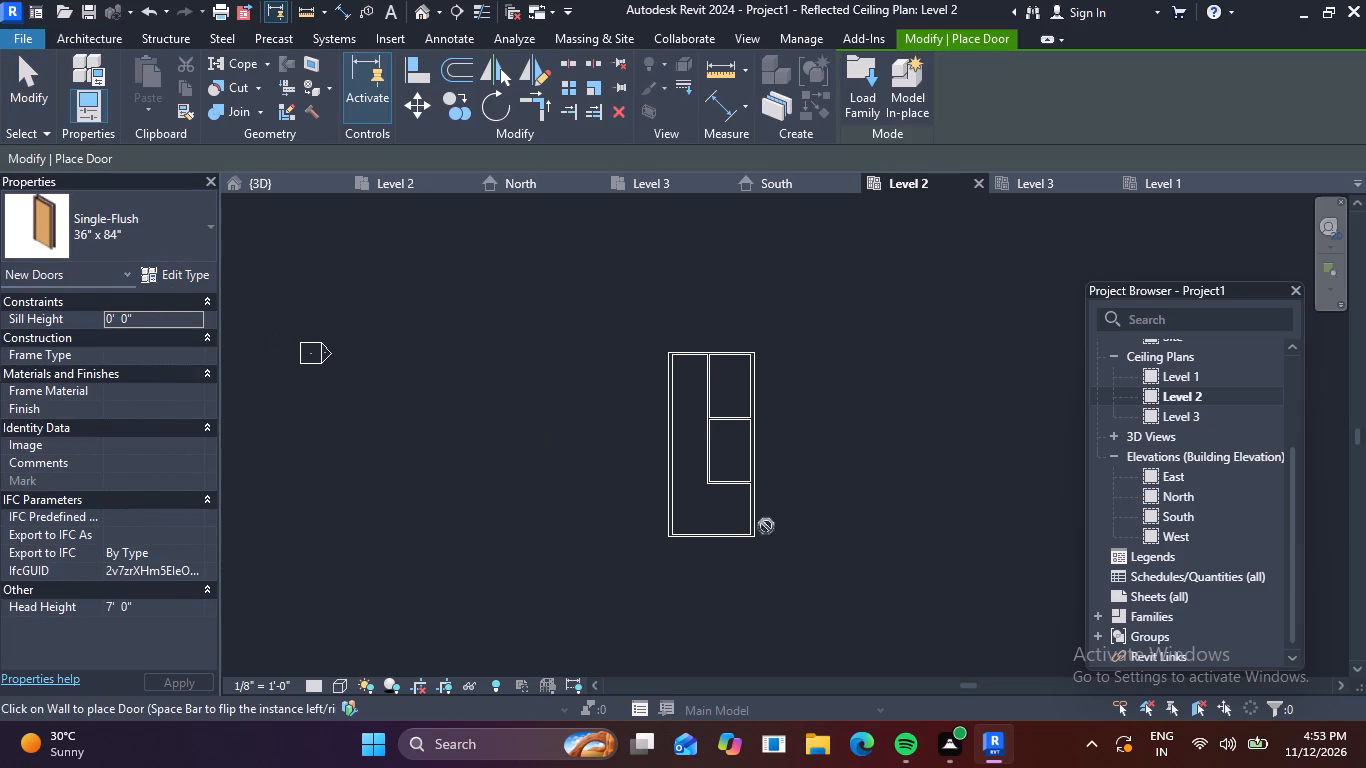
pyautogui.scroll(5, 709, 549)
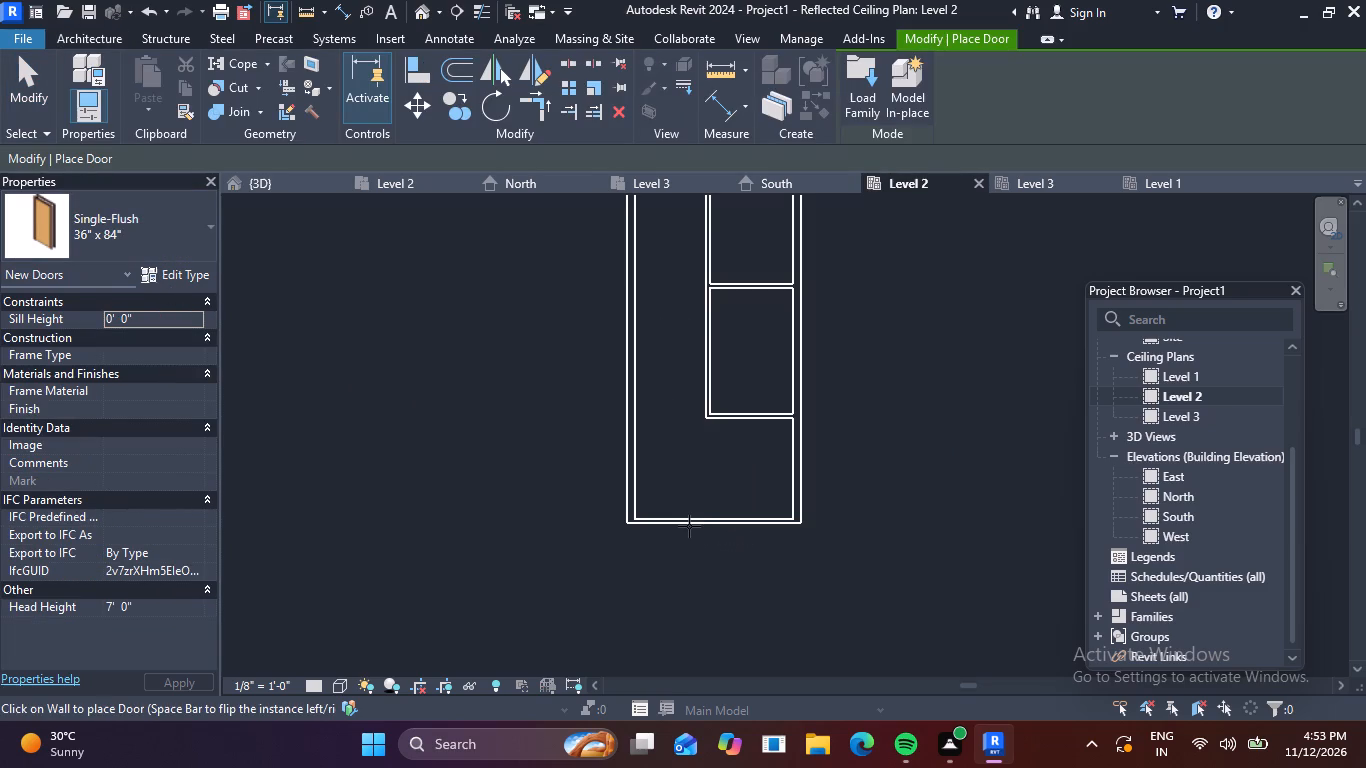
pyautogui.click(701, 521)
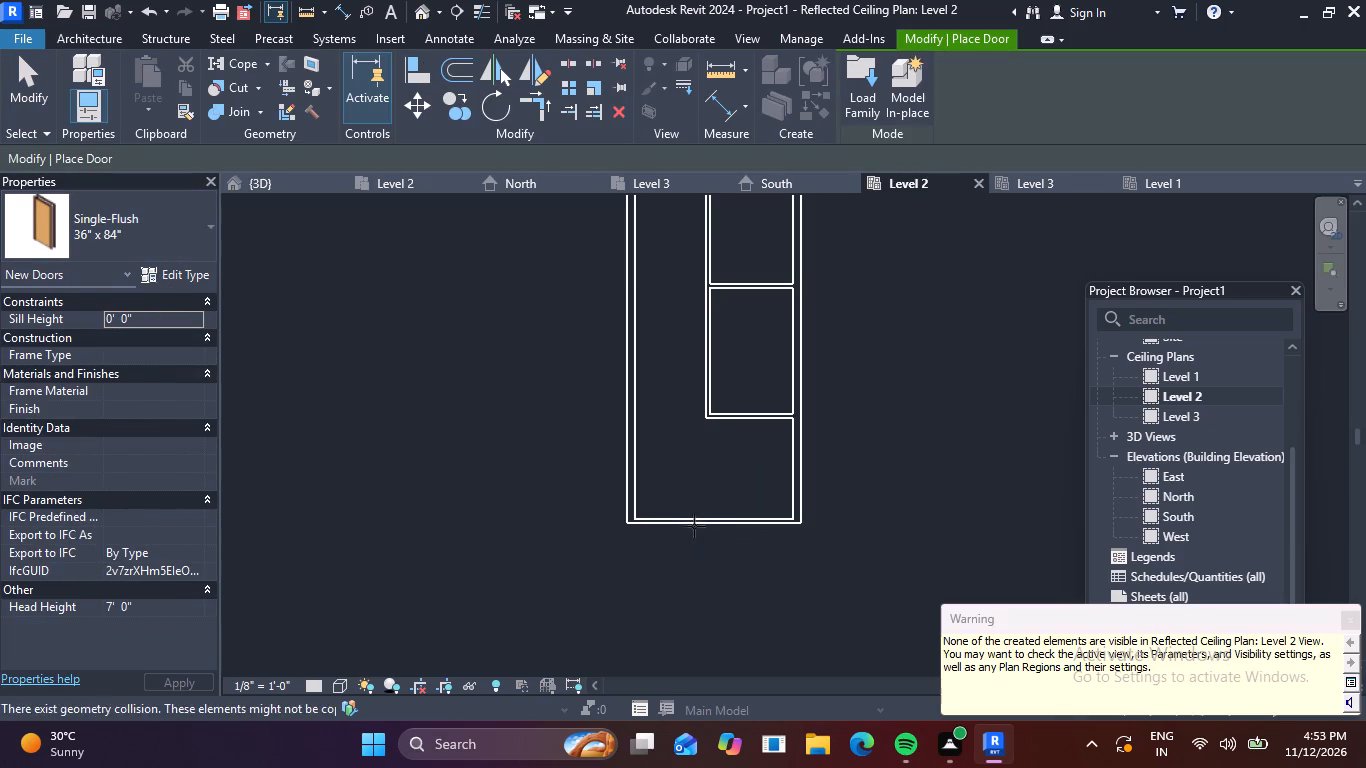
pyautogui.scroll(-1, 693, 449)
pyautogui.moveTo(706, 457); pyautogui.dragTo(681, 637, button='middle')
pyautogui.scroll(3, 635, 379)
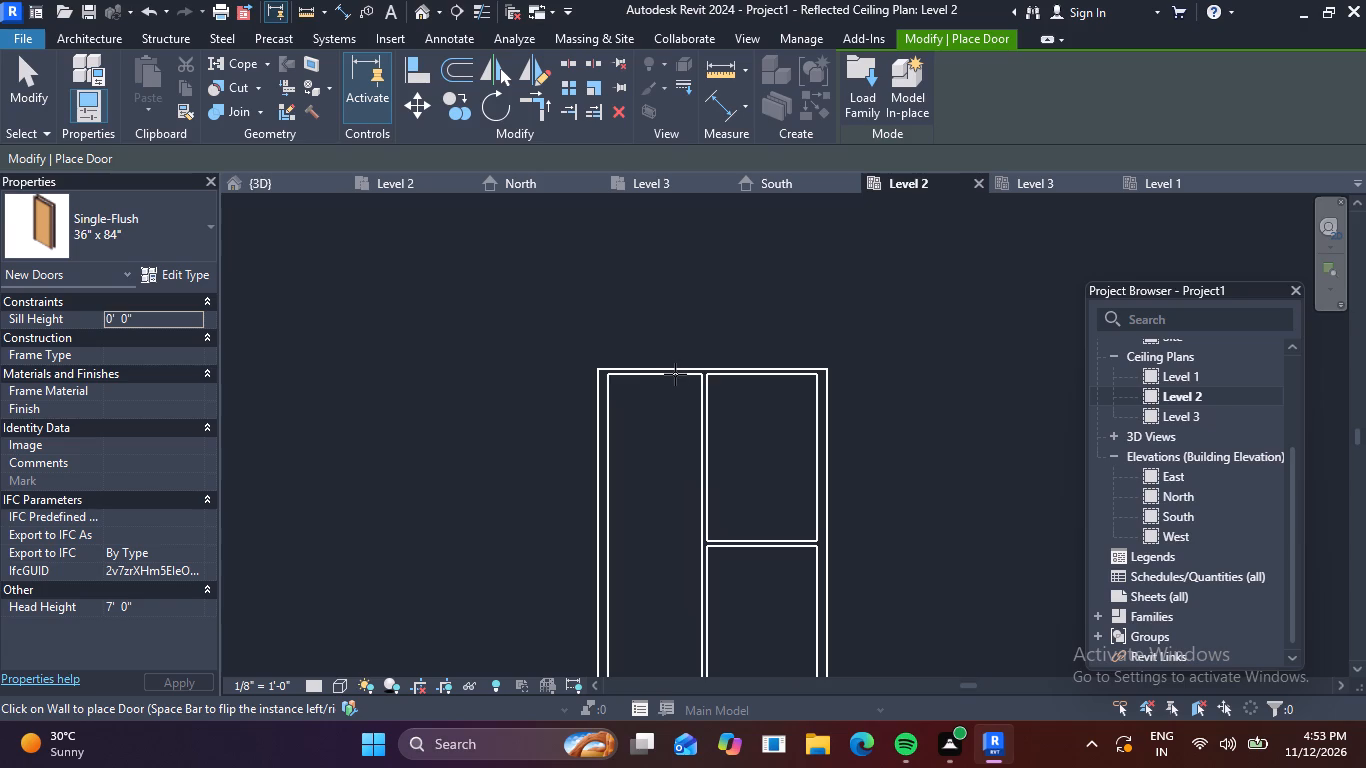
pyautogui.click(675, 374)
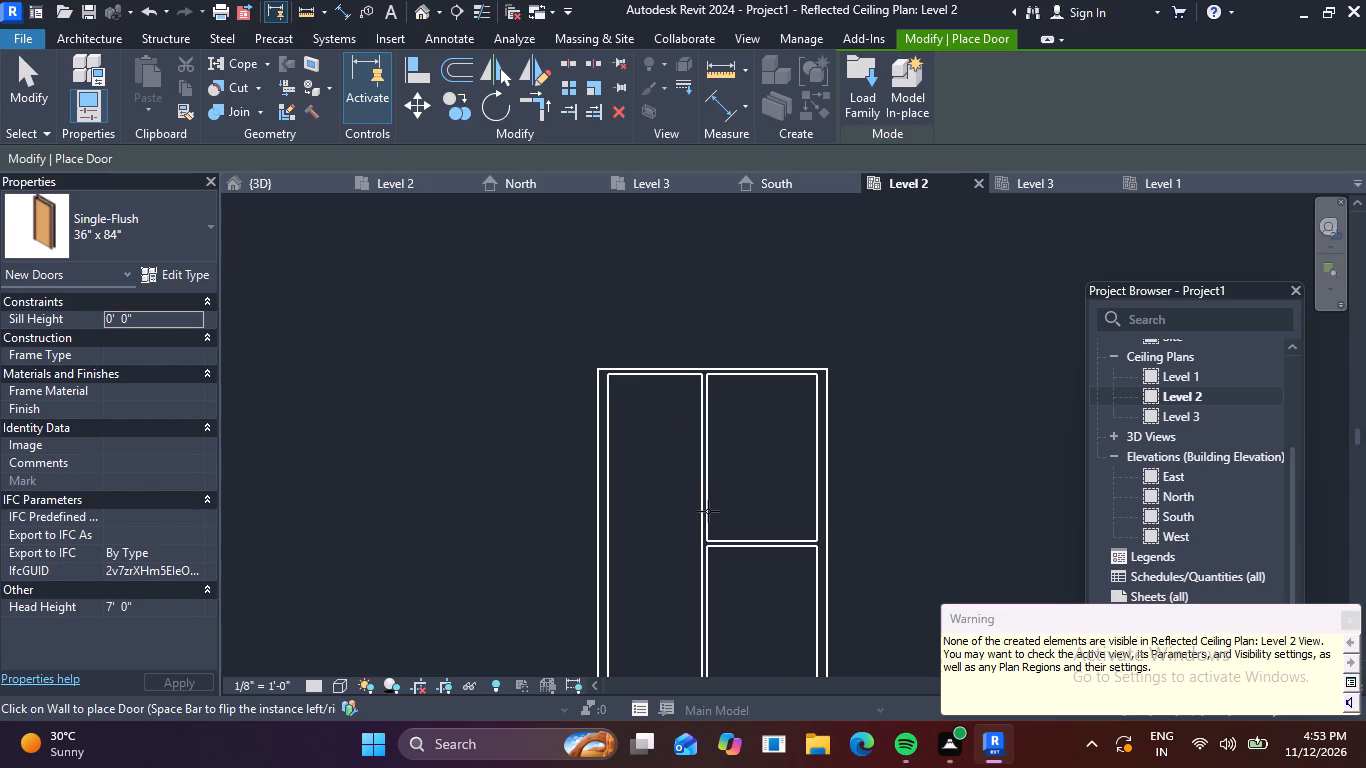
# Place two Single-Flush 36" x 84" doors in the long partition, one near the south end of each east room.
pyautogui.click(703, 509)
pyautogui.moveTo(718, 606); pyautogui.dragTo(735, 395, button='middle')
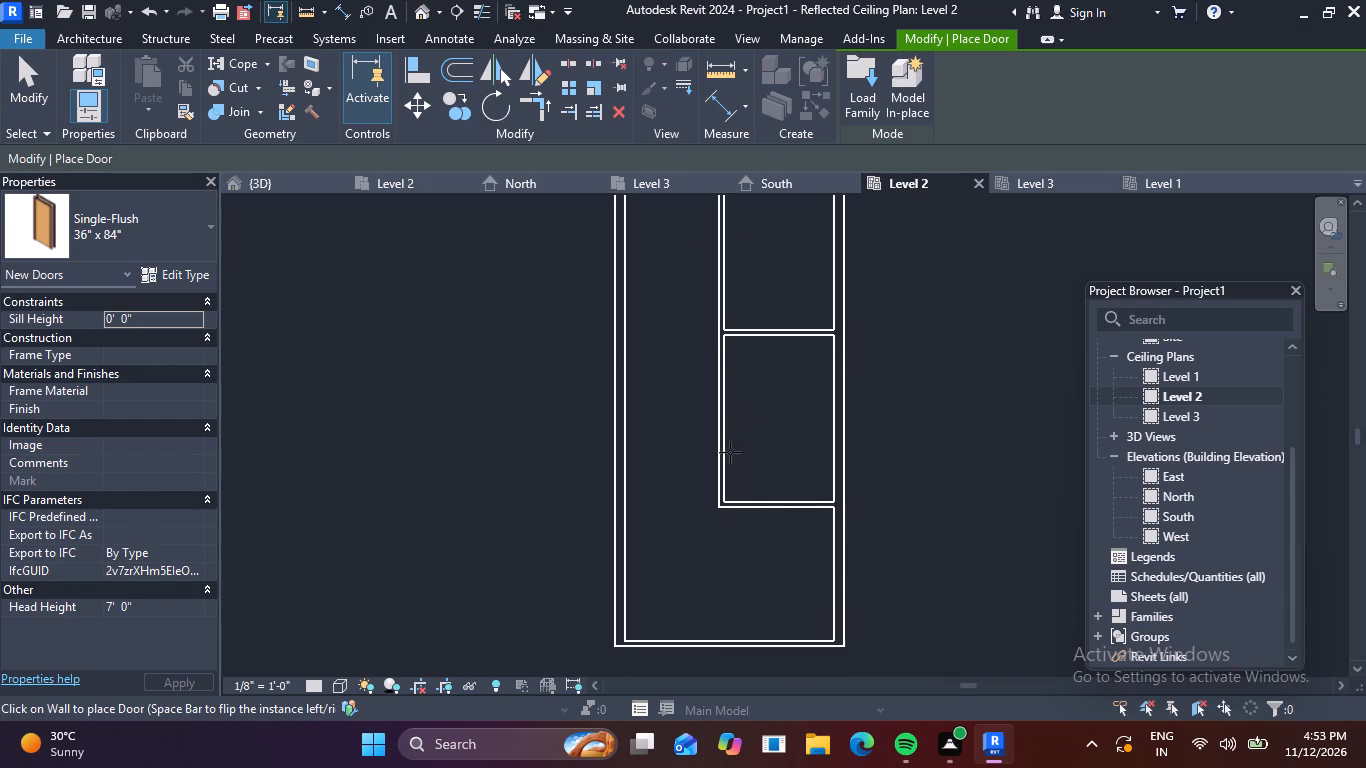
pyautogui.click(718, 472)
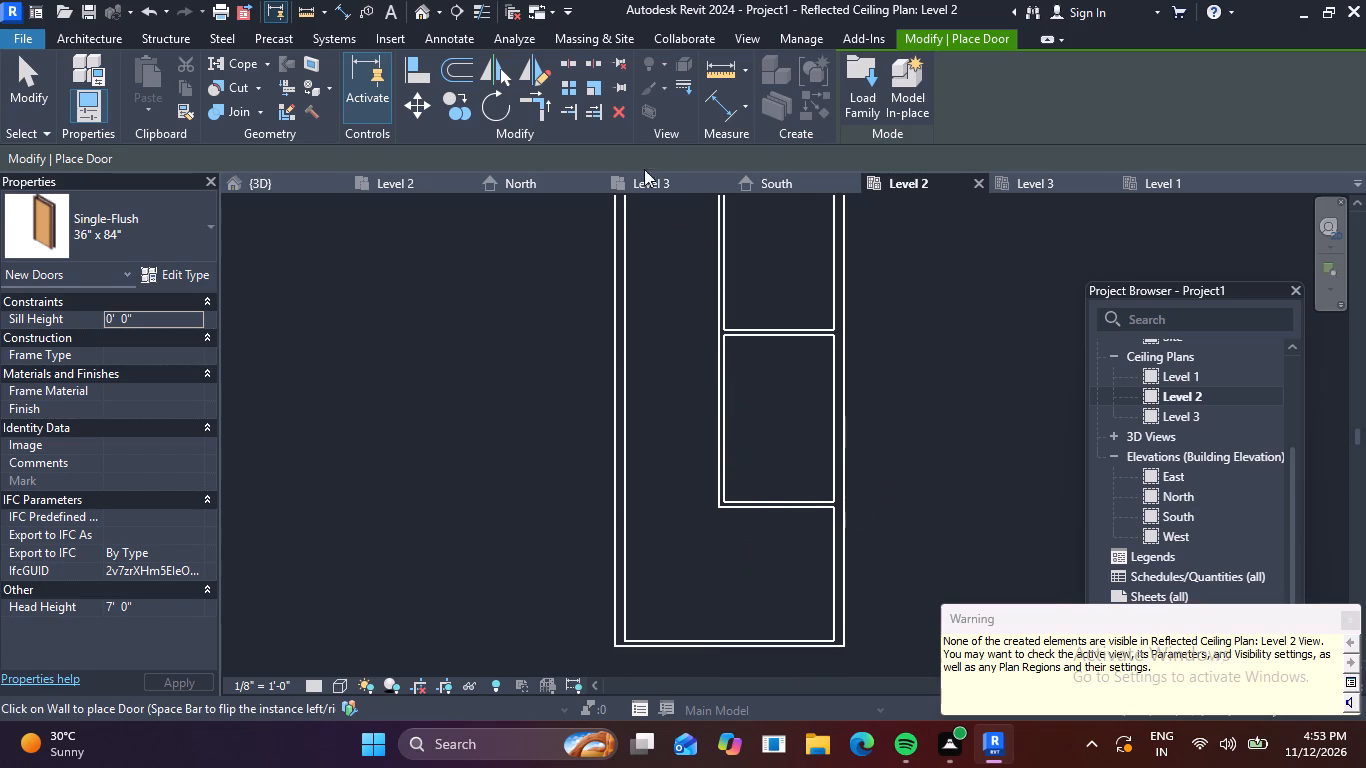
pyautogui.click(411, 9)
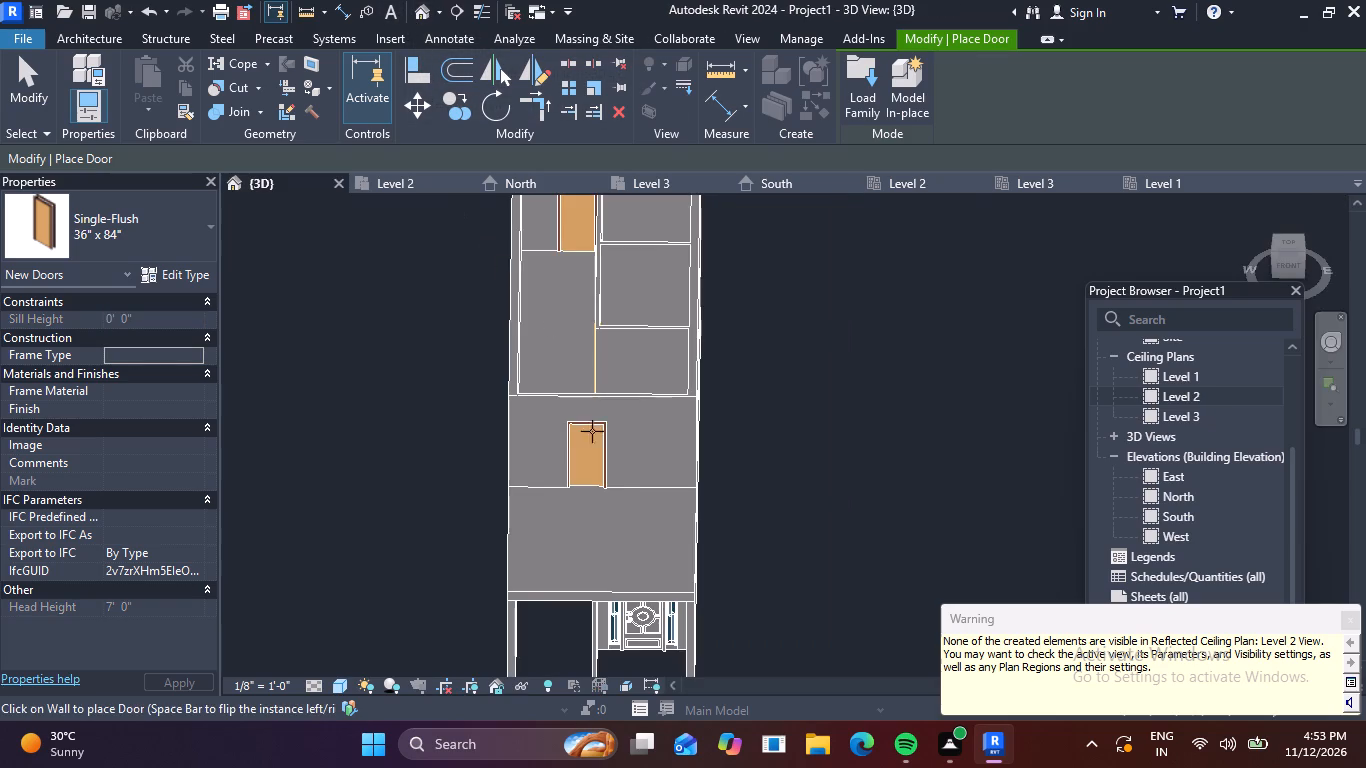
pyautogui.scroll(-3, 601, 444)
pyautogui.press('Escape')
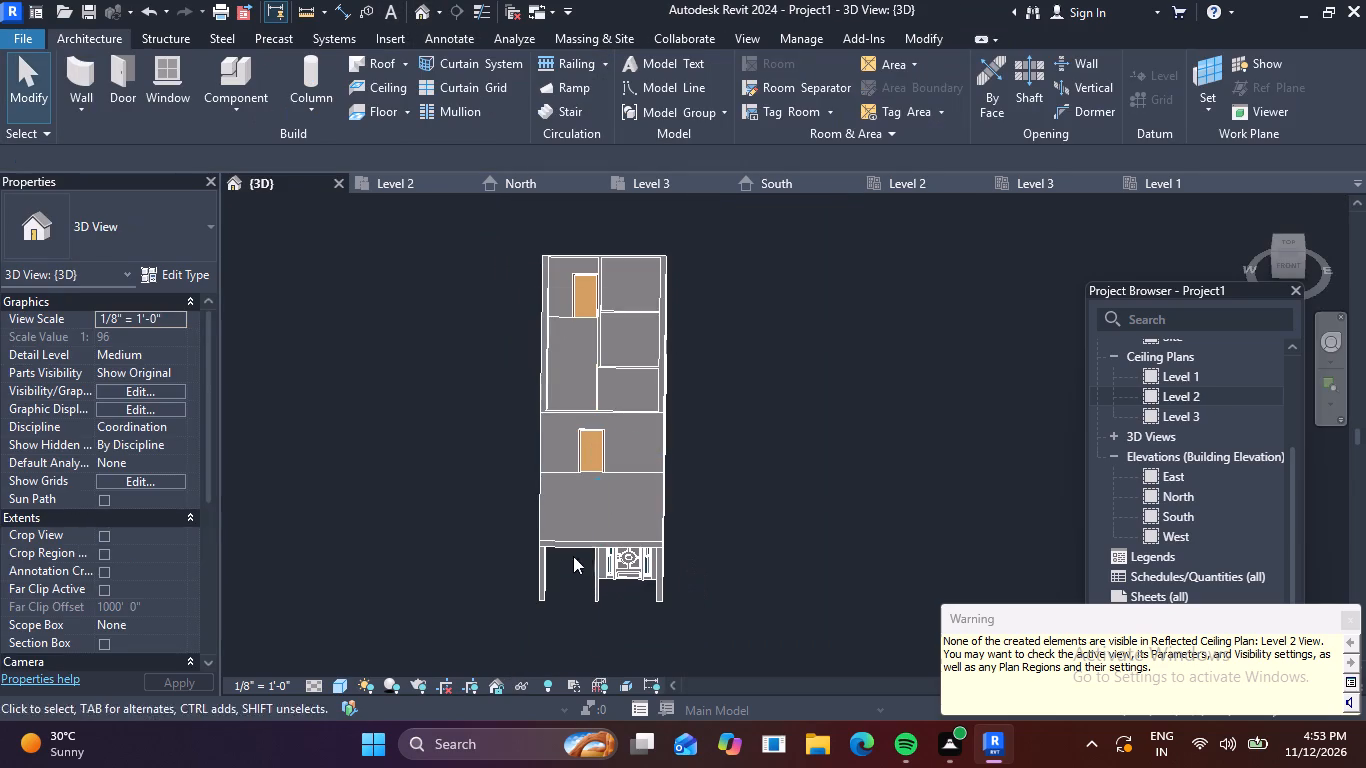
pyautogui.keyDown('shift'); pyautogui.moveTo(431, 422); pyautogui.dragTo(442, 429, button='middle'); pyautogui.keyUp('shift')
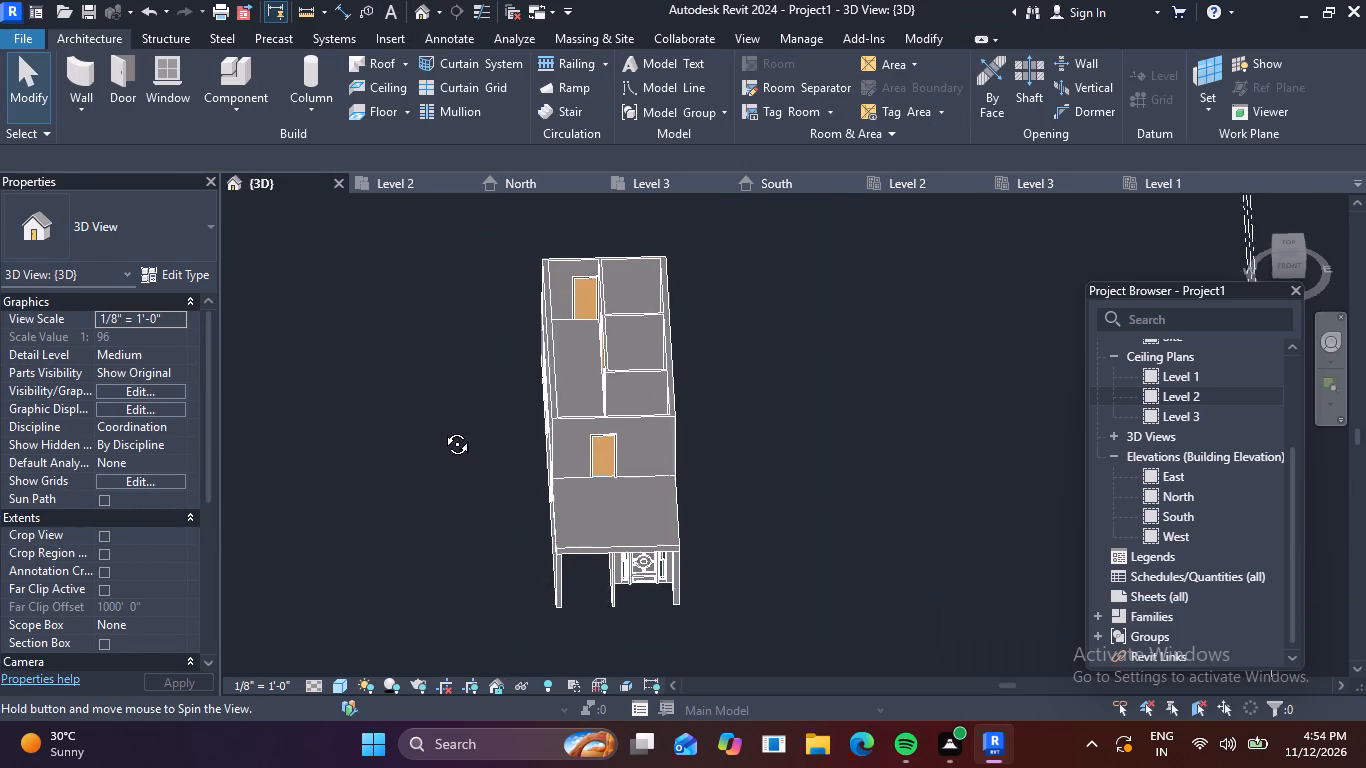
# Examine the upper storey's rooms and door placements in the 3D view from several angles and from above.
pyautogui.keyDown('shift'); pyautogui.moveTo(442, 429); pyautogui.dragTo(582, 432, button='middle'); pyautogui.keyUp('shift')
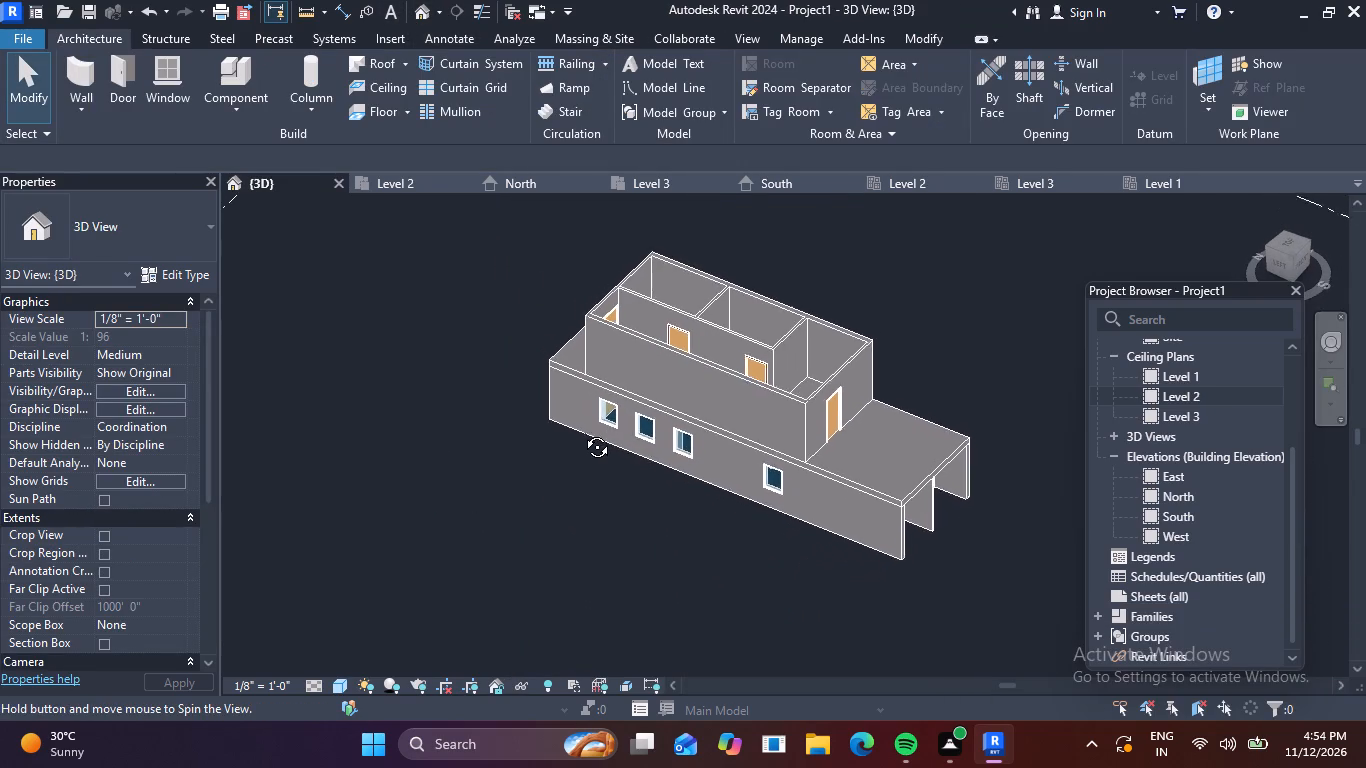
pyautogui.keyDown('shift'); pyautogui.moveTo(582, 432); pyautogui.dragTo(568, 437, button='middle'); pyautogui.keyUp('shift')
pyautogui.scroll(2, 681, 323)
pyautogui.keyDown('shift'); pyautogui.moveTo(745, 302); pyautogui.dragTo(729, 370, button='middle'); pyautogui.keyUp('shift')
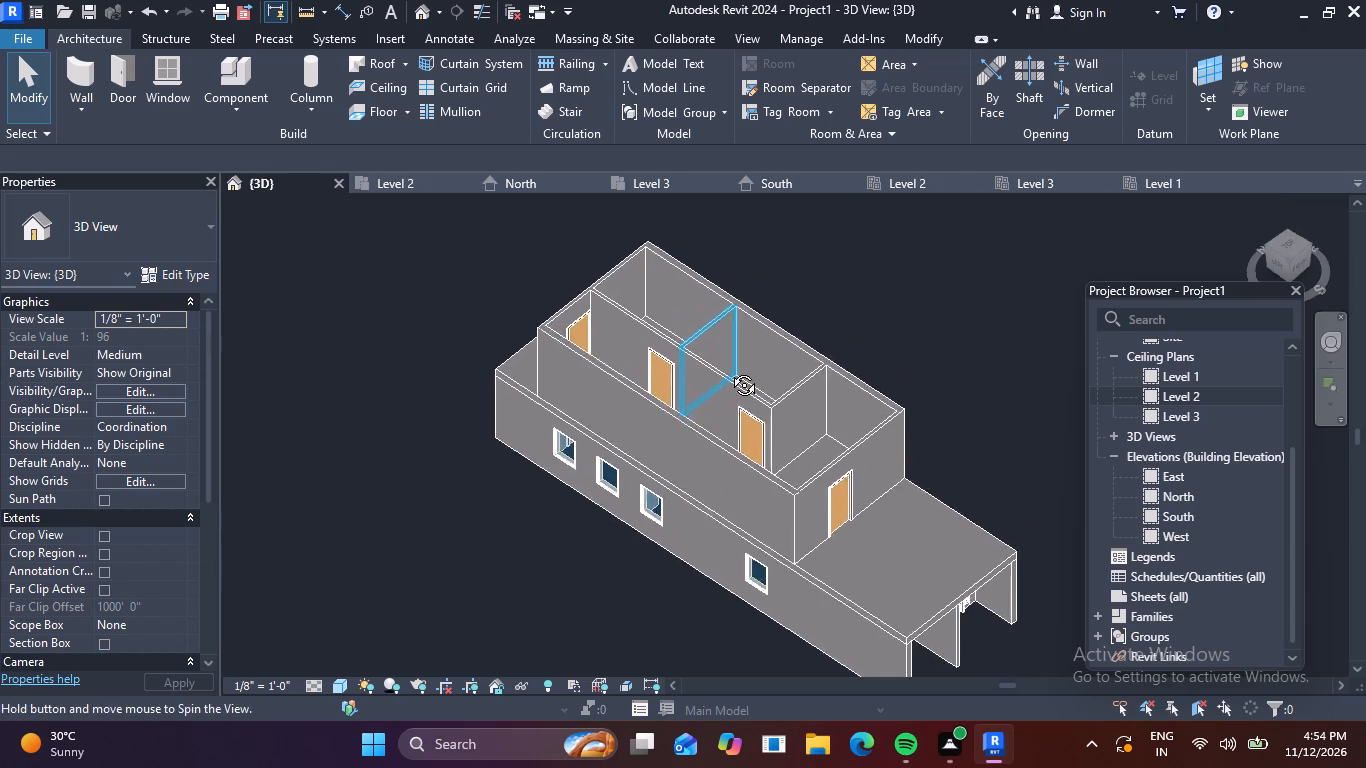
pyautogui.keyDown('shift'); pyautogui.moveTo(729, 370); pyautogui.dragTo(718, 580, button='middle'); pyautogui.keyUp('shift')
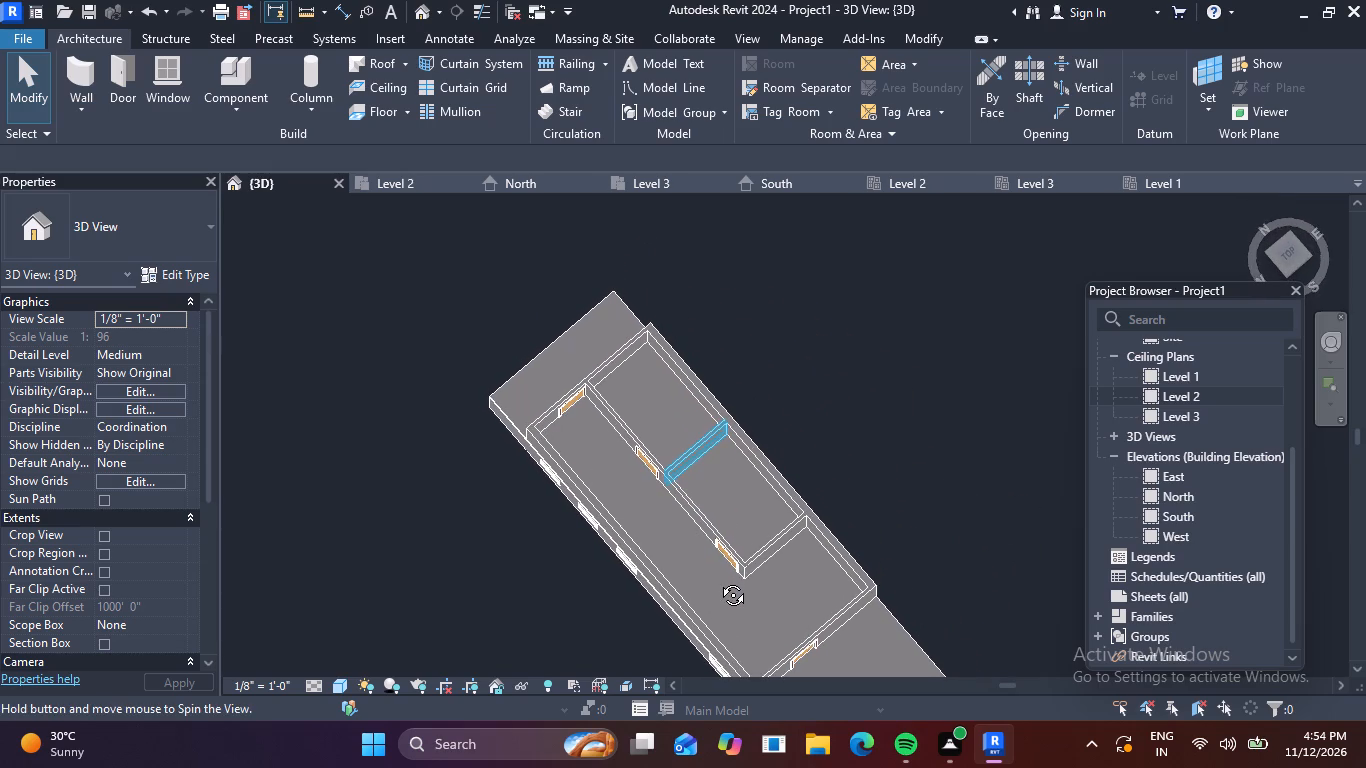
pyautogui.keyDown('shift'); pyautogui.moveTo(718, 580); pyautogui.dragTo(622, 420, button='middle'); pyautogui.keyUp('shift')
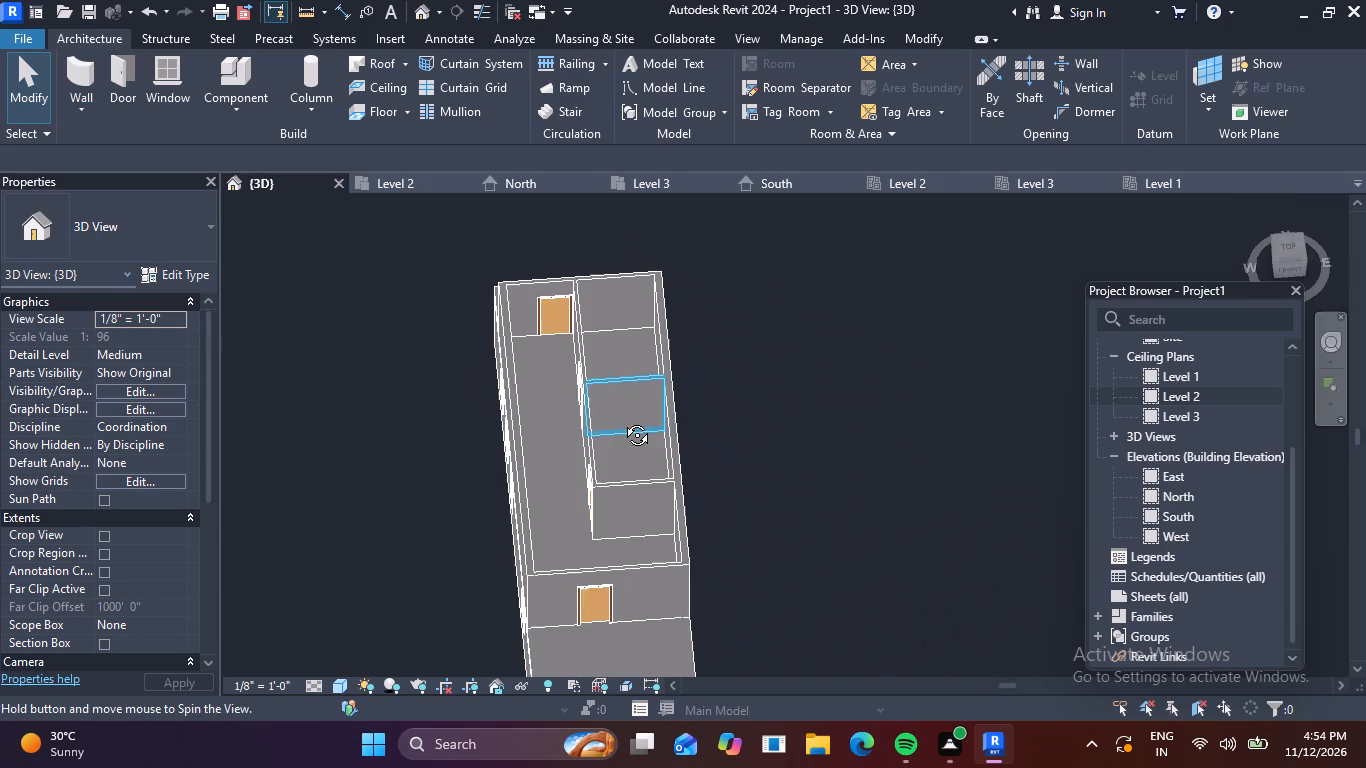
pyautogui.keyDown('shift'); pyautogui.moveTo(622, 420); pyautogui.dragTo(604, 425, button='middle'); pyautogui.keyUp('shift')
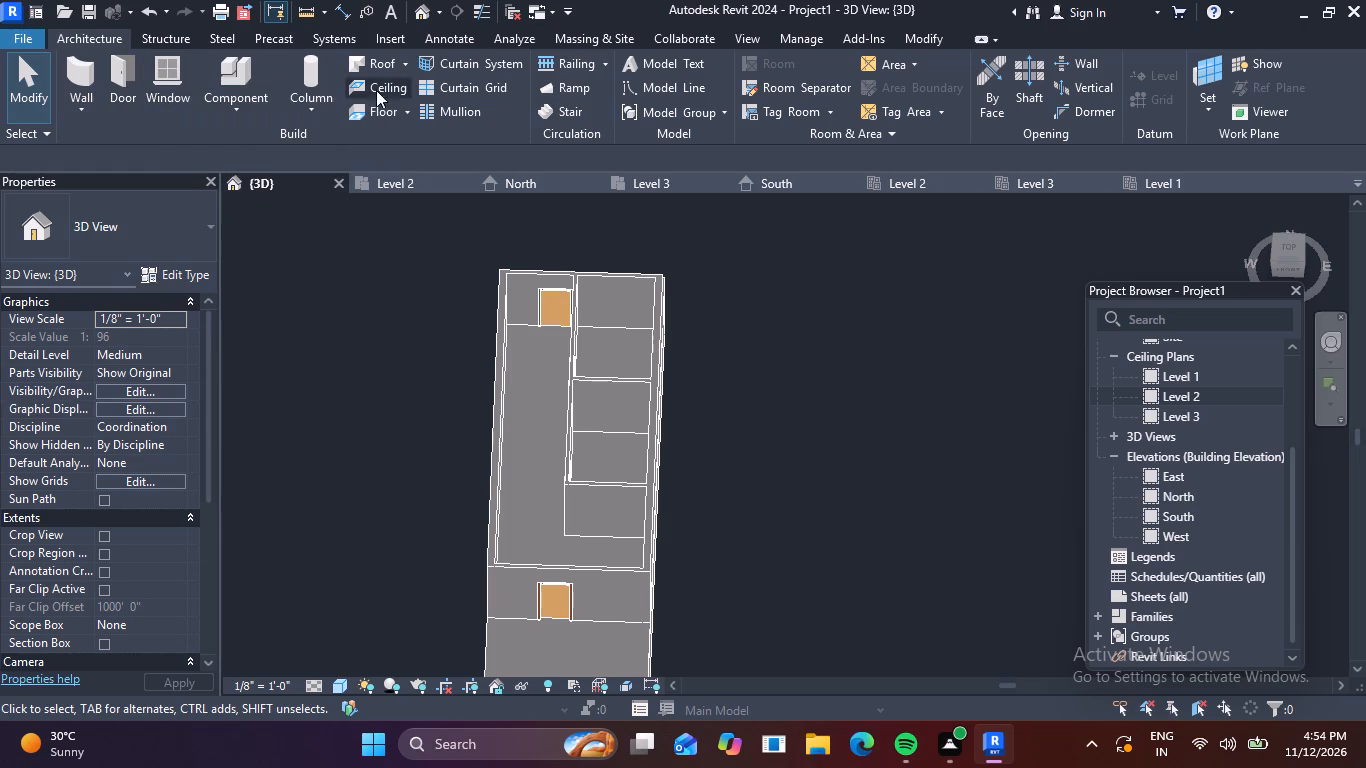
# In the Level 2 floor plan, place Fixed 36" x 48" windows about 4'-0" from the south wall's east end and 2'-0" from the north wall's west end.
pyautogui.click(431, 189)
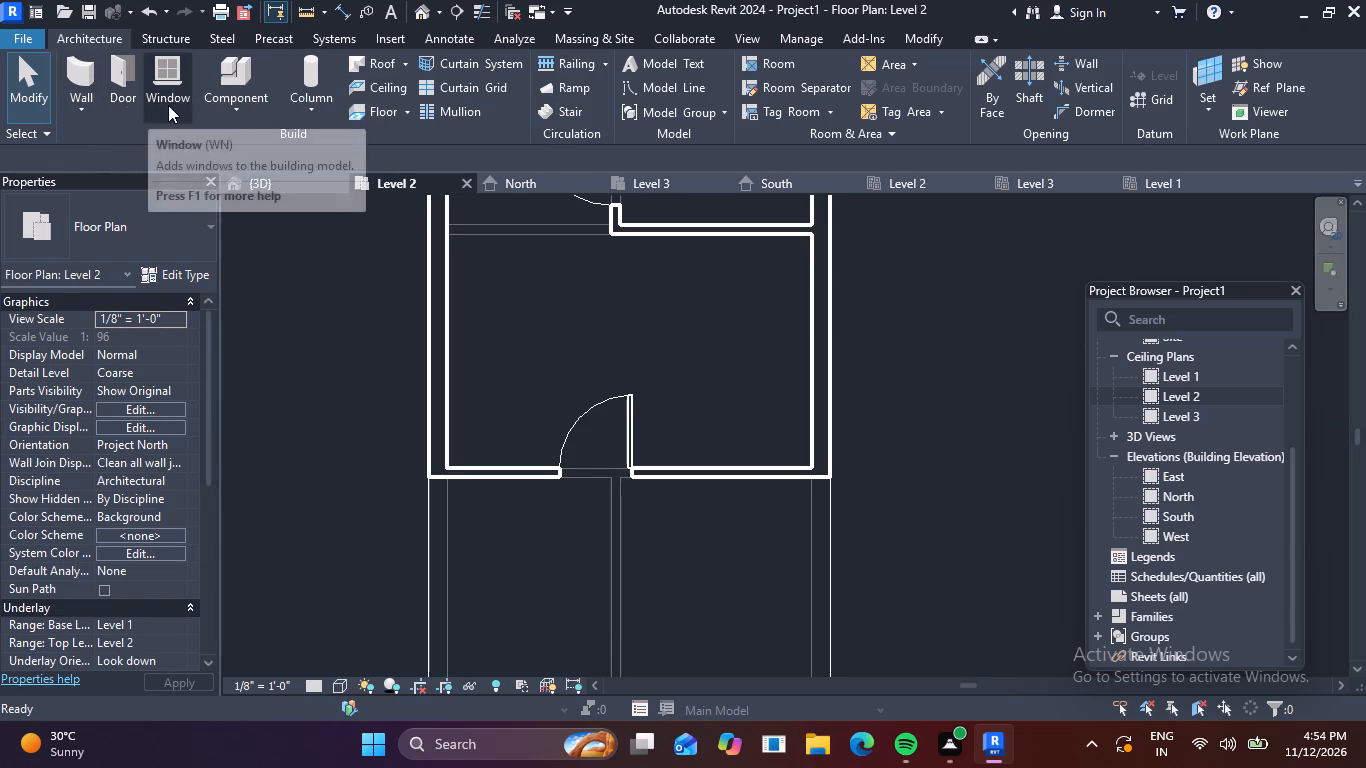
pyautogui.click(168, 105)
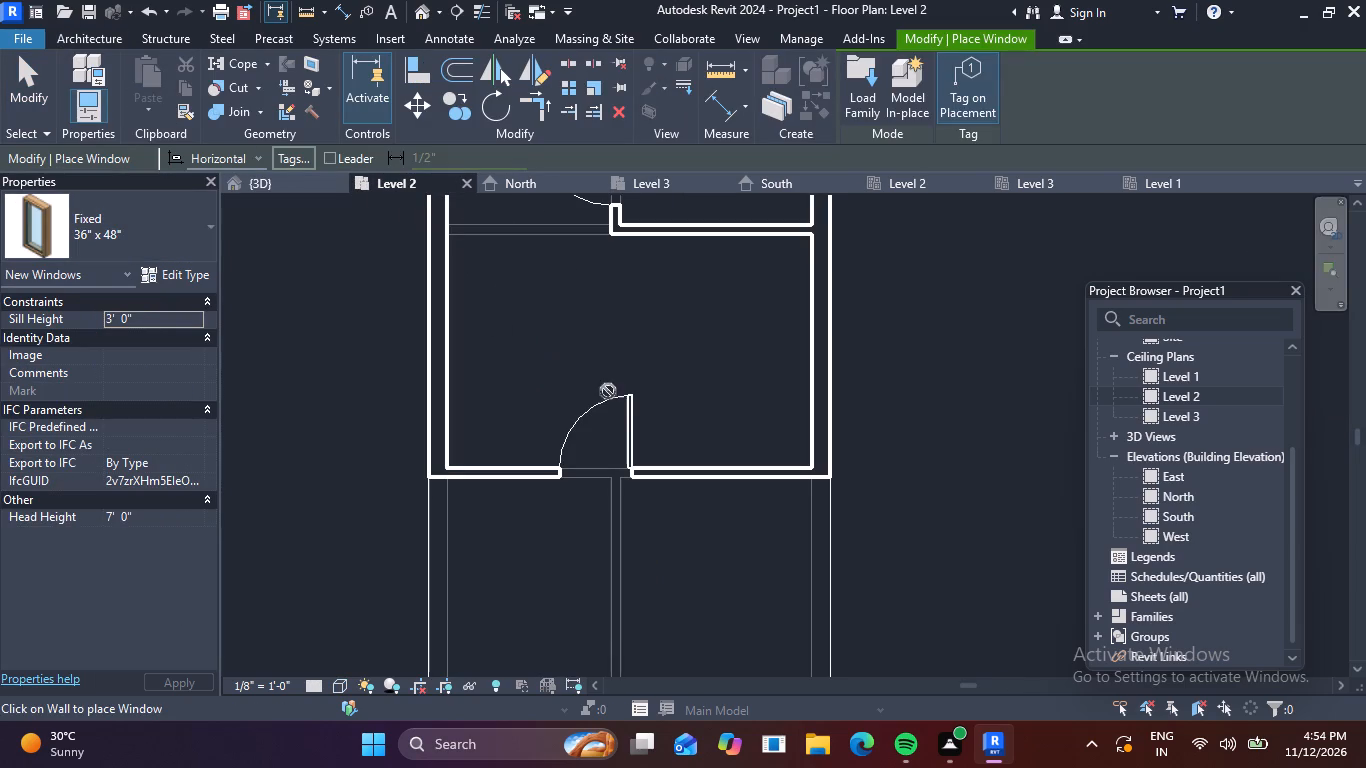
pyautogui.click(725, 476)
pyautogui.scroll(-2, 683, 358)
pyautogui.moveTo(688, 362); pyautogui.dragTo(725, 755, button='middle')
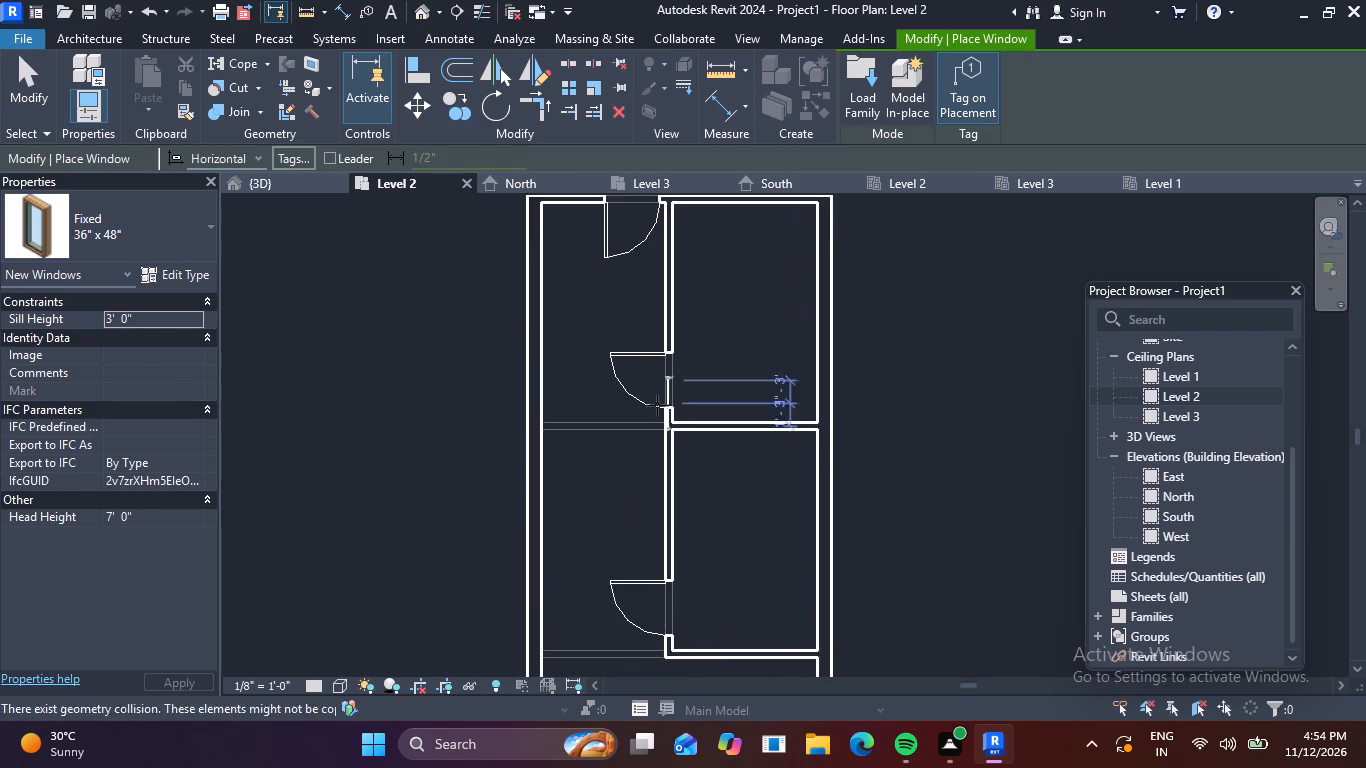
pyautogui.moveTo(657, 405); pyautogui.dragTo(648, 642, button='middle')
pyautogui.scroll(4, 558, 463)
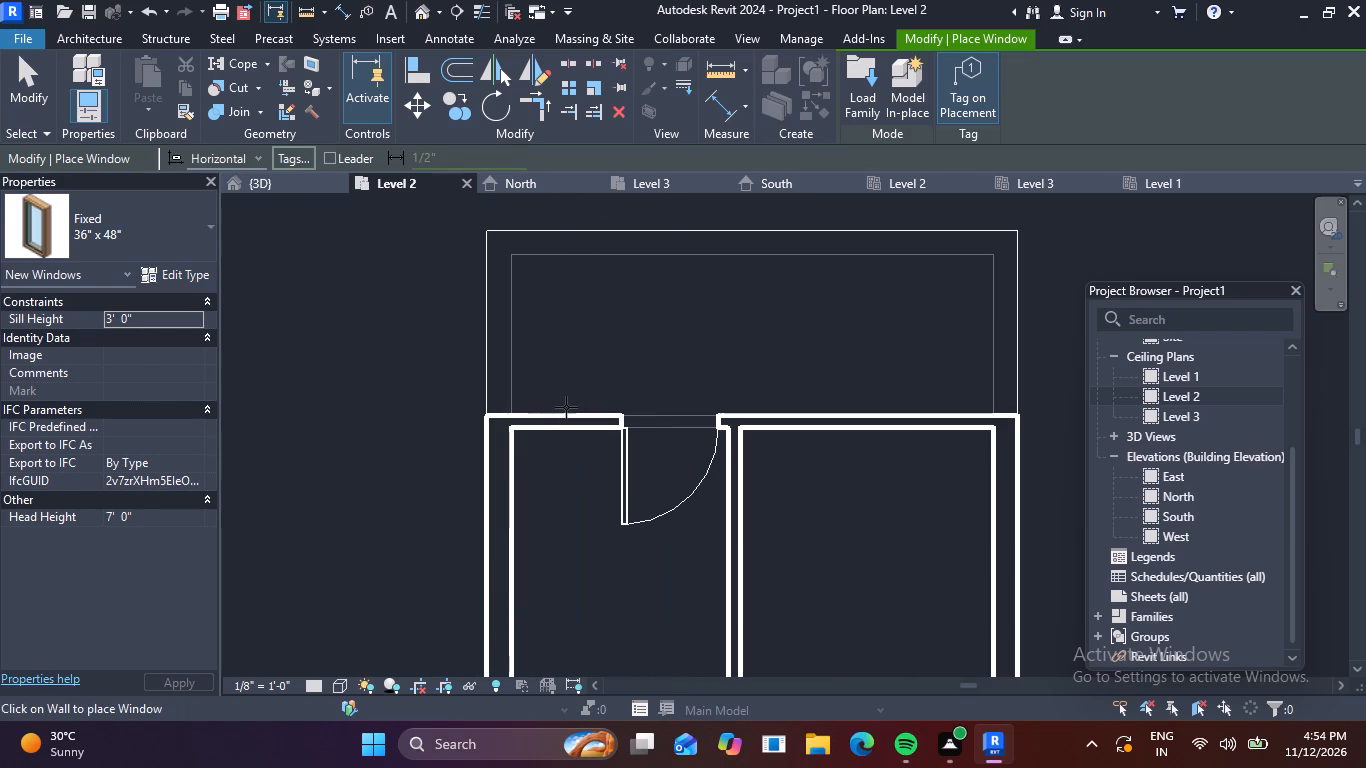
pyautogui.click(566, 407)
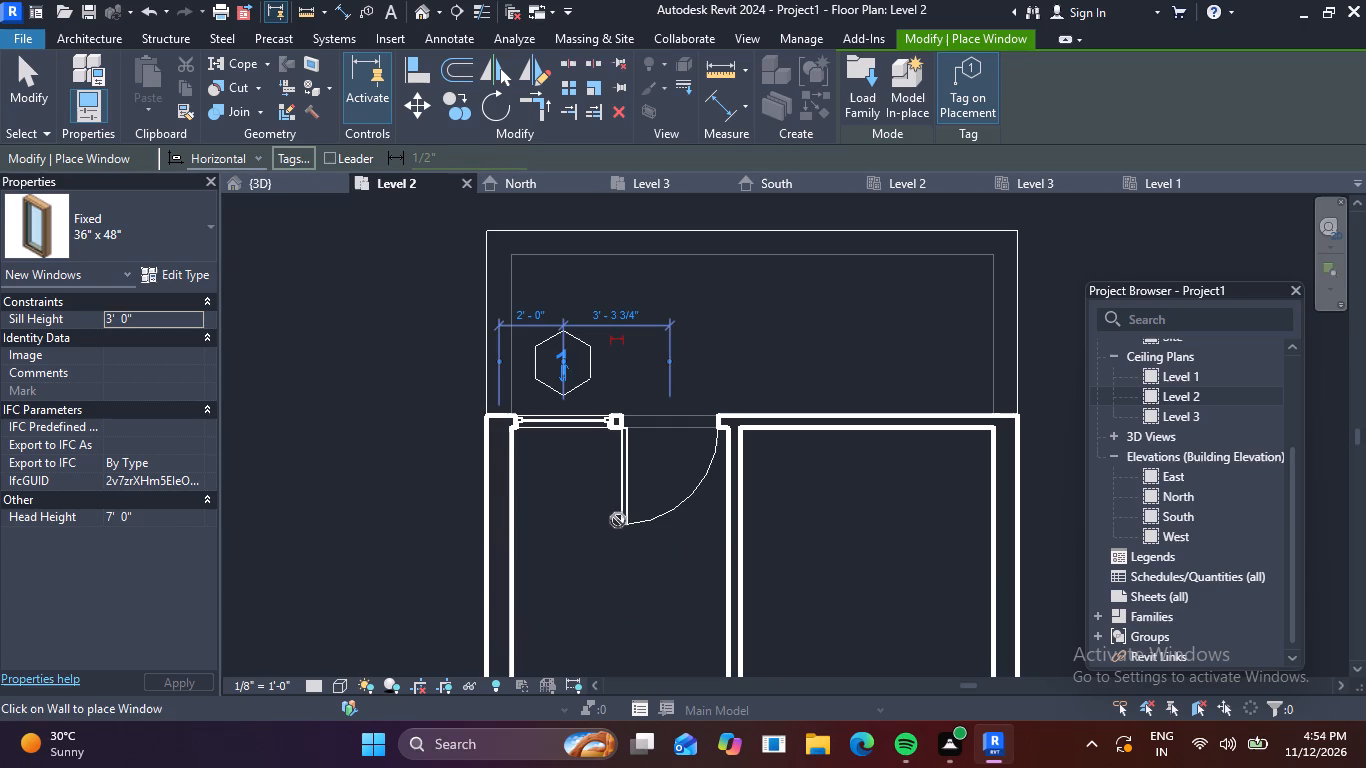
pyautogui.scroll(-4, 618, 520)
pyautogui.press('Escape')
pyautogui.scroll(-2, 711, 574)
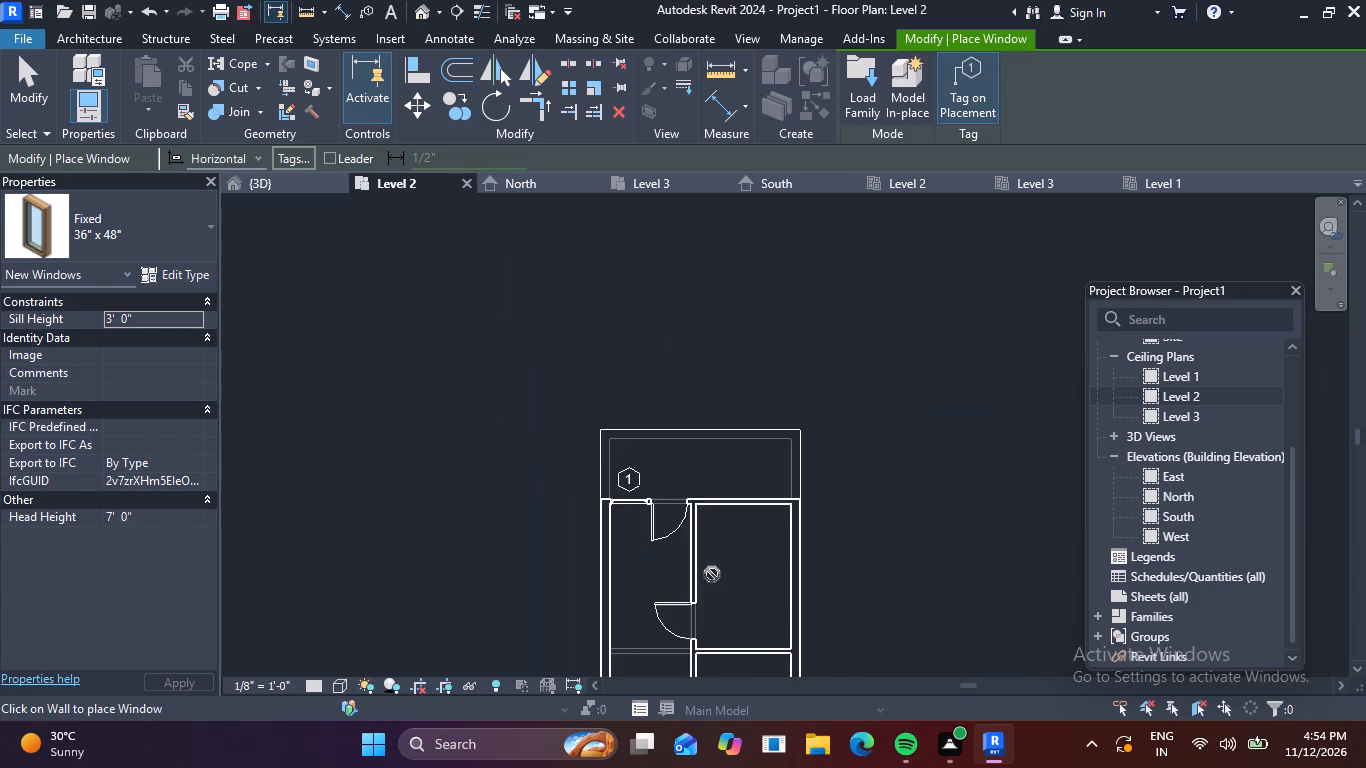
pyautogui.scroll(-1, 712, 574)
pyautogui.moveTo(705, 567); pyautogui.dragTo(677, 324, button='middle')
# Examine the upper storey's new windows and the house's south and west sides in the 3D view.
pyautogui.click(410, 12)
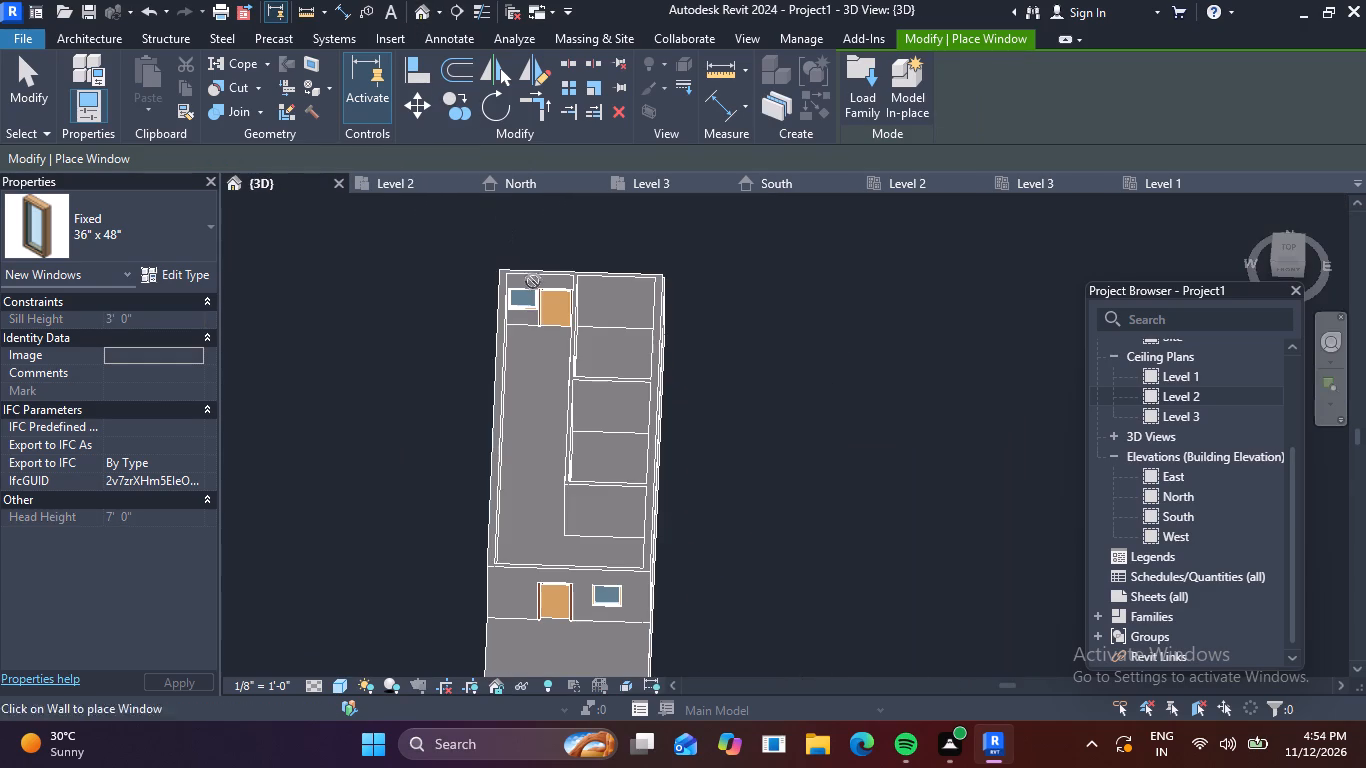
pyautogui.scroll(5, 599, 636)
pyautogui.press('Escape')
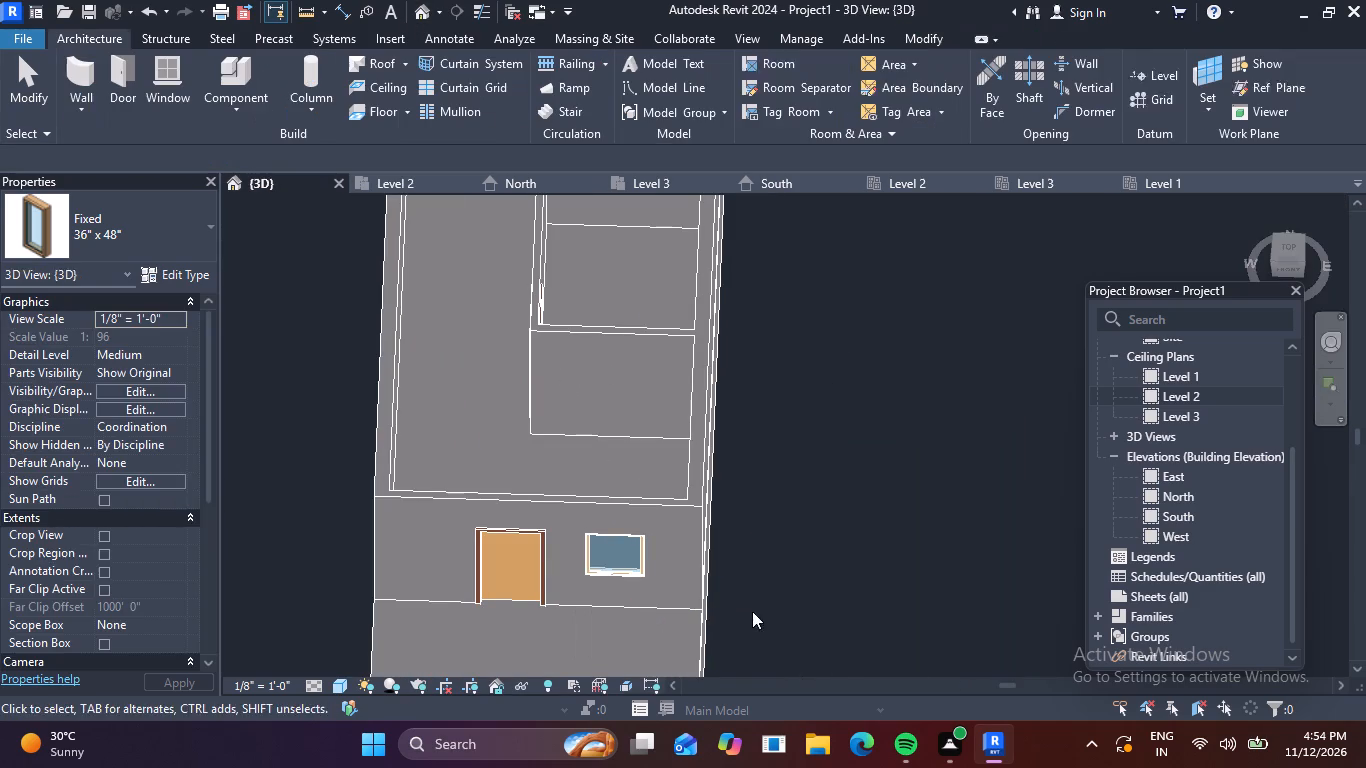
pyautogui.scroll(-2, 665, 589)
pyautogui.keyDown('shift'); pyautogui.moveTo(575, 665); pyautogui.dragTo(594, 544, button='middle'); pyautogui.keyUp('shift')
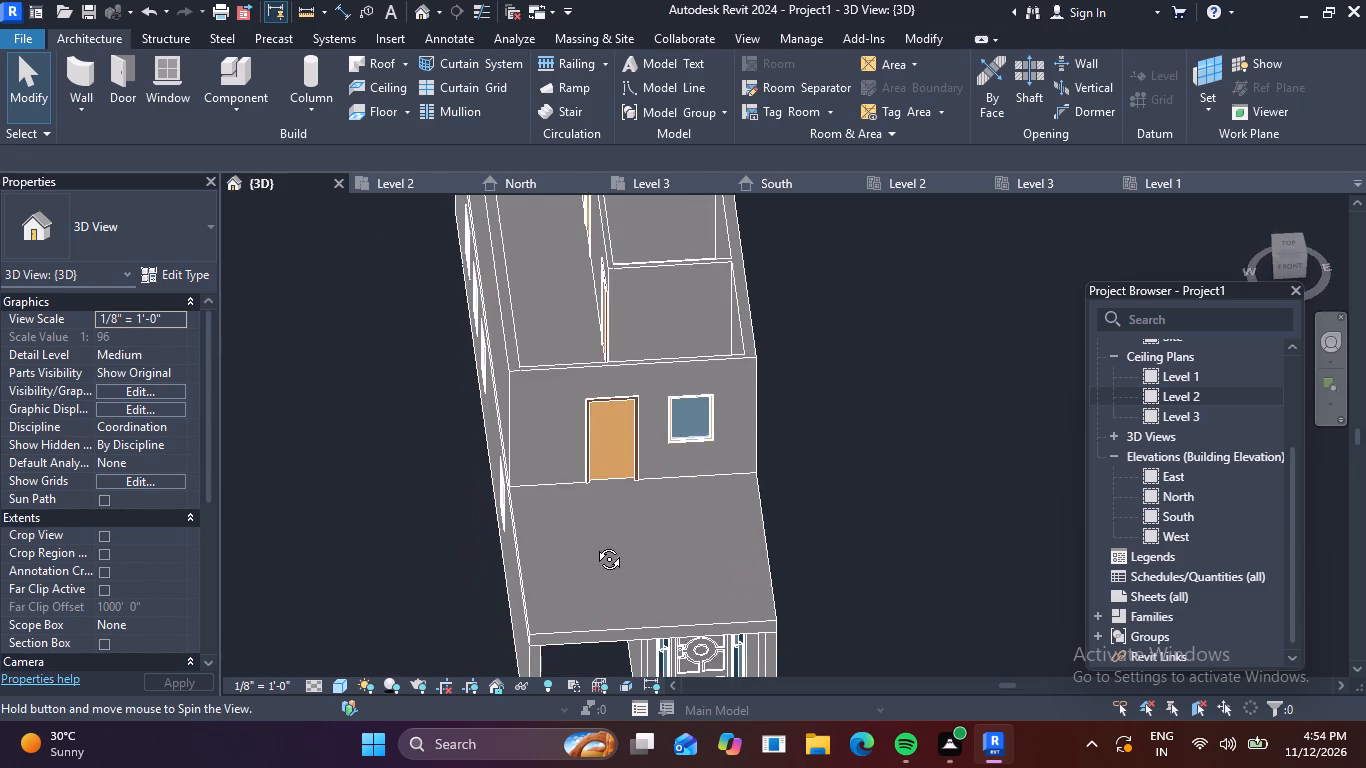
pyautogui.keyDown('shift'); pyautogui.moveTo(594, 544); pyautogui.dragTo(585, 464, button='middle'); pyautogui.keyUp('shift')
pyautogui.scroll(-3, 578, 424)
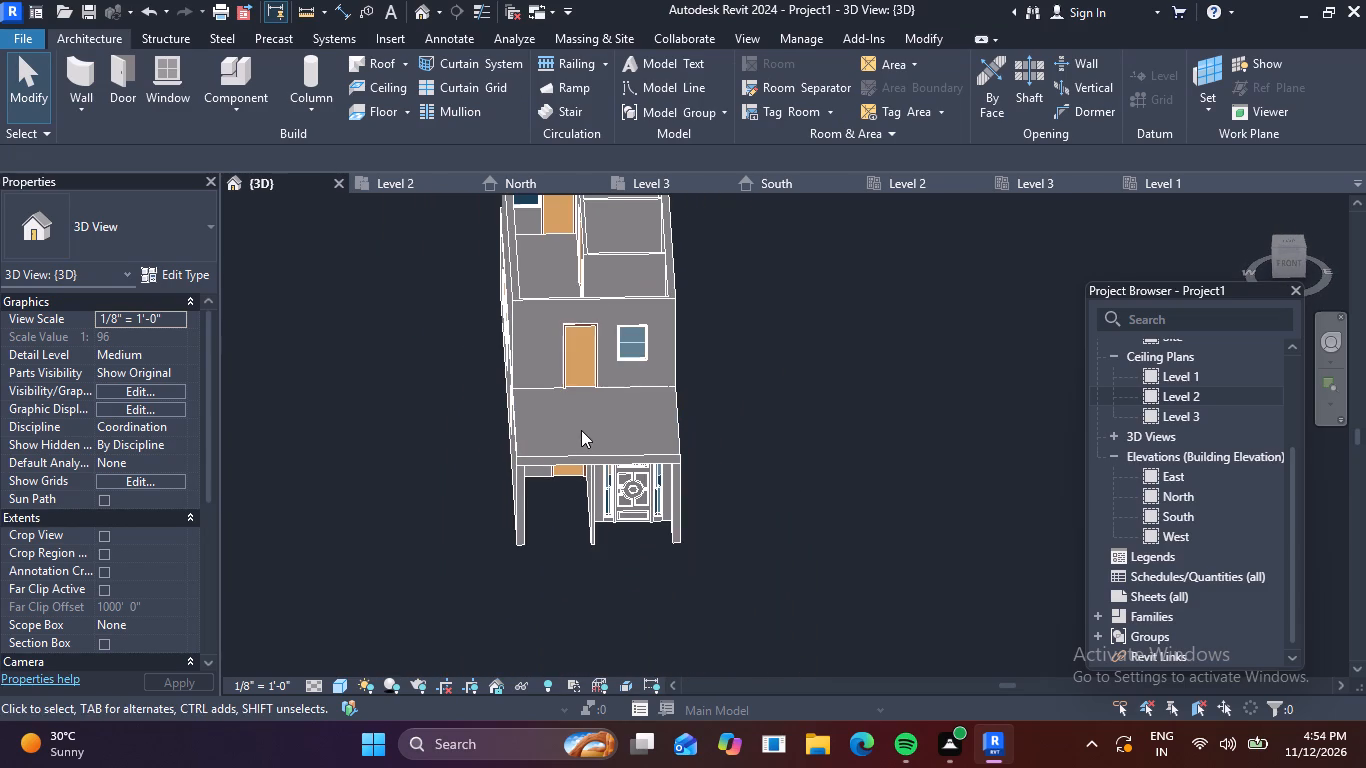
pyautogui.keyDown('shift'); pyautogui.moveTo(593, 438); pyautogui.dragTo(685, 443, button='middle'); pyautogui.keyUp('shift')
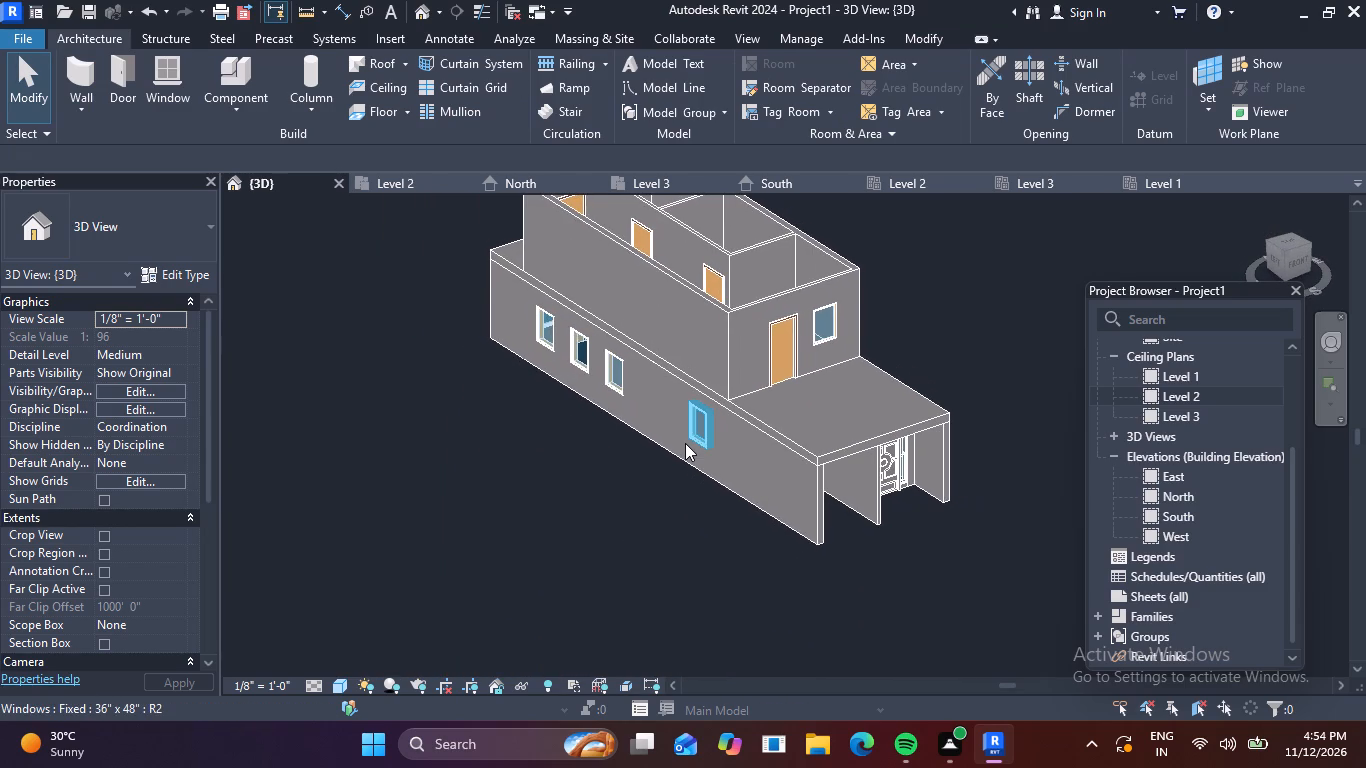
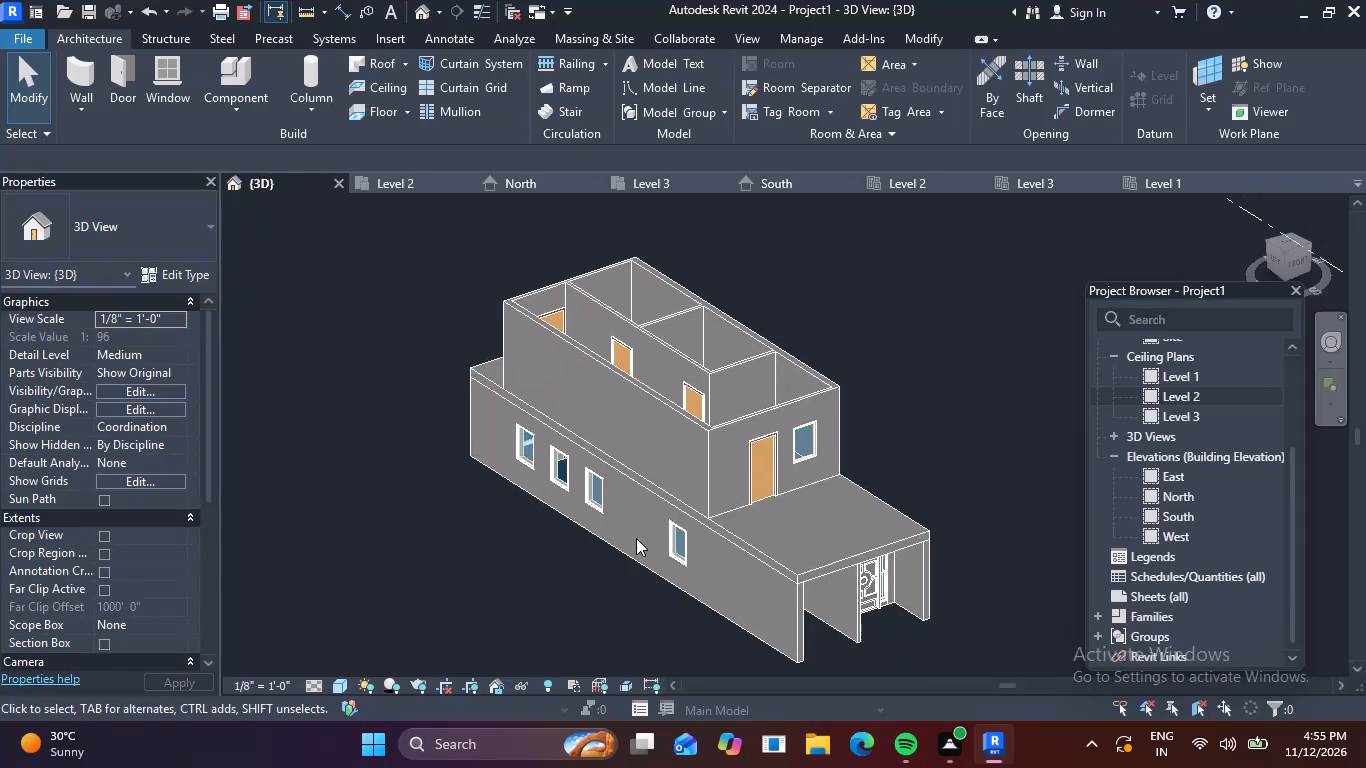
# Examine the two-storey building model in 3D from the side, front and above.
pyautogui.keyDown('shift'); pyautogui.scroll(-1, 626, 626); pyautogui.keyUp('shift')
pyautogui.keyDown('shift'); pyautogui.moveTo(623, 628); pyautogui.dragTo(658, 573, button='middle'); pyautogui.keyUp('shift')
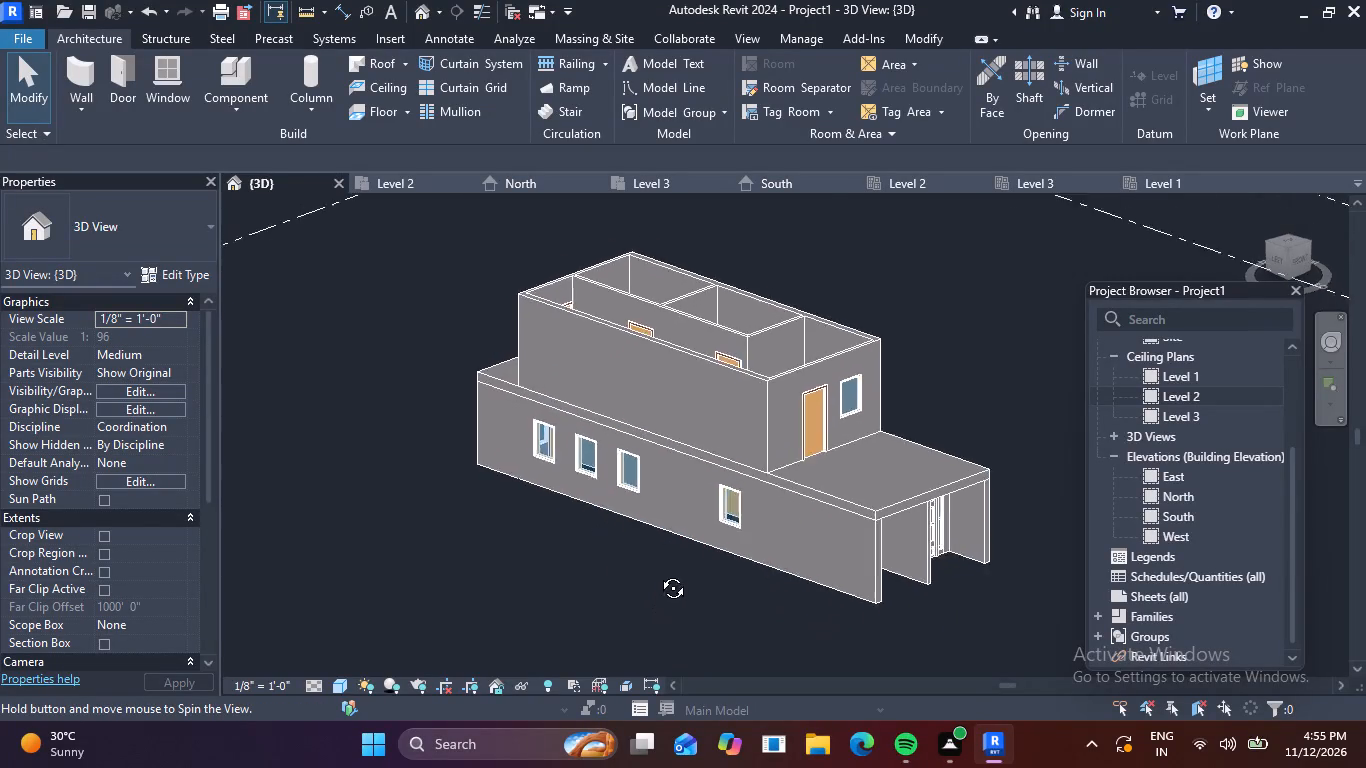
pyautogui.keyDown('shift'); pyautogui.moveTo(658, 573); pyautogui.dragTo(688, 526, button='middle'); pyautogui.keyUp('shift')
pyautogui.keyDown('shift'); pyautogui.moveTo(727, 550); pyautogui.dragTo(472, 623, button='middle'); pyautogui.keyUp('shift')
pyautogui.keyDown('shift'); pyautogui.moveTo(606, 517); pyautogui.dragTo(284, 625, button='middle'); pyautogui.keyUp('shift')
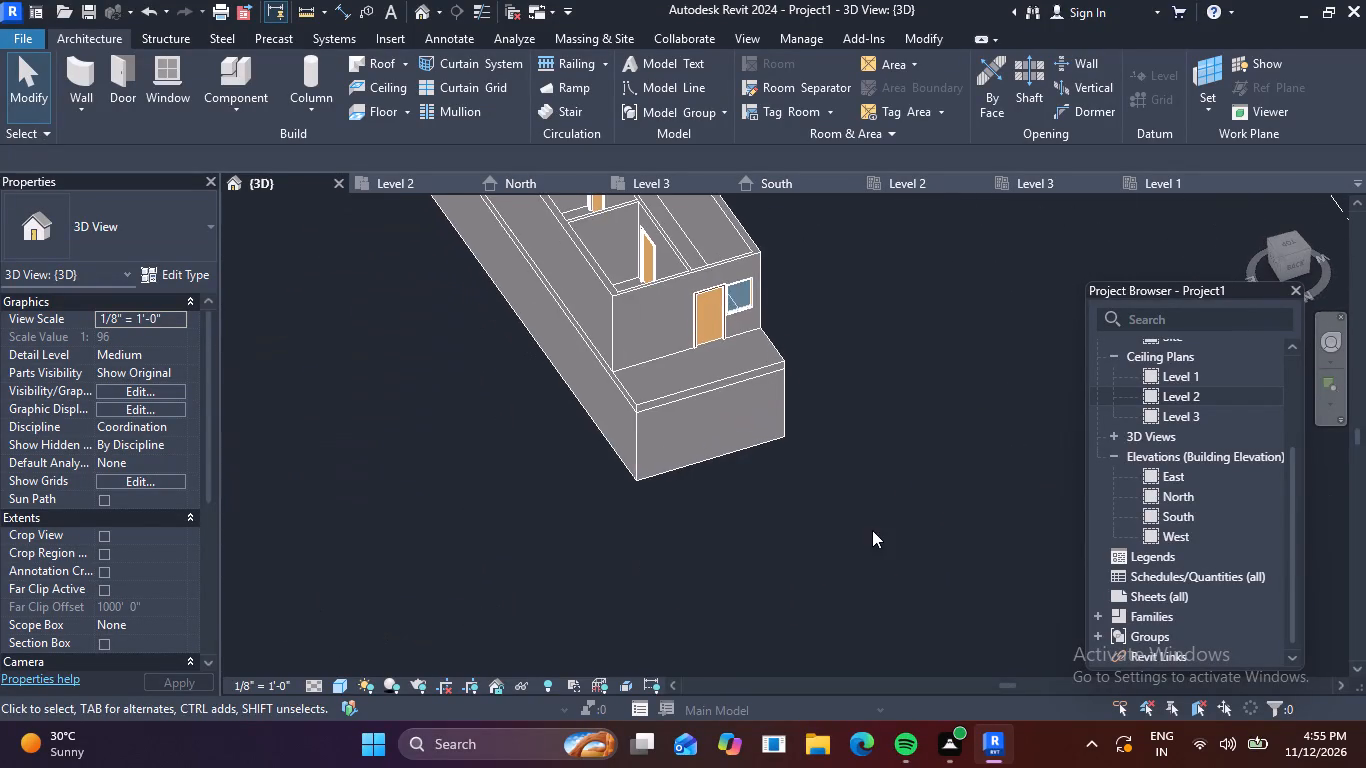
pyautogui.keyDown('shift'); pyautogui.moveTo(861, 535); pyautogui.dragTo(437, 609, button='middle'); pyautogui.keyUp('shift')
pyautogui.keyDown('shift'); pyautogui.moveTo(689, 559); pyautogui.dragTo(716, 527, button='middle'); pyautogui.keyUp('shift')
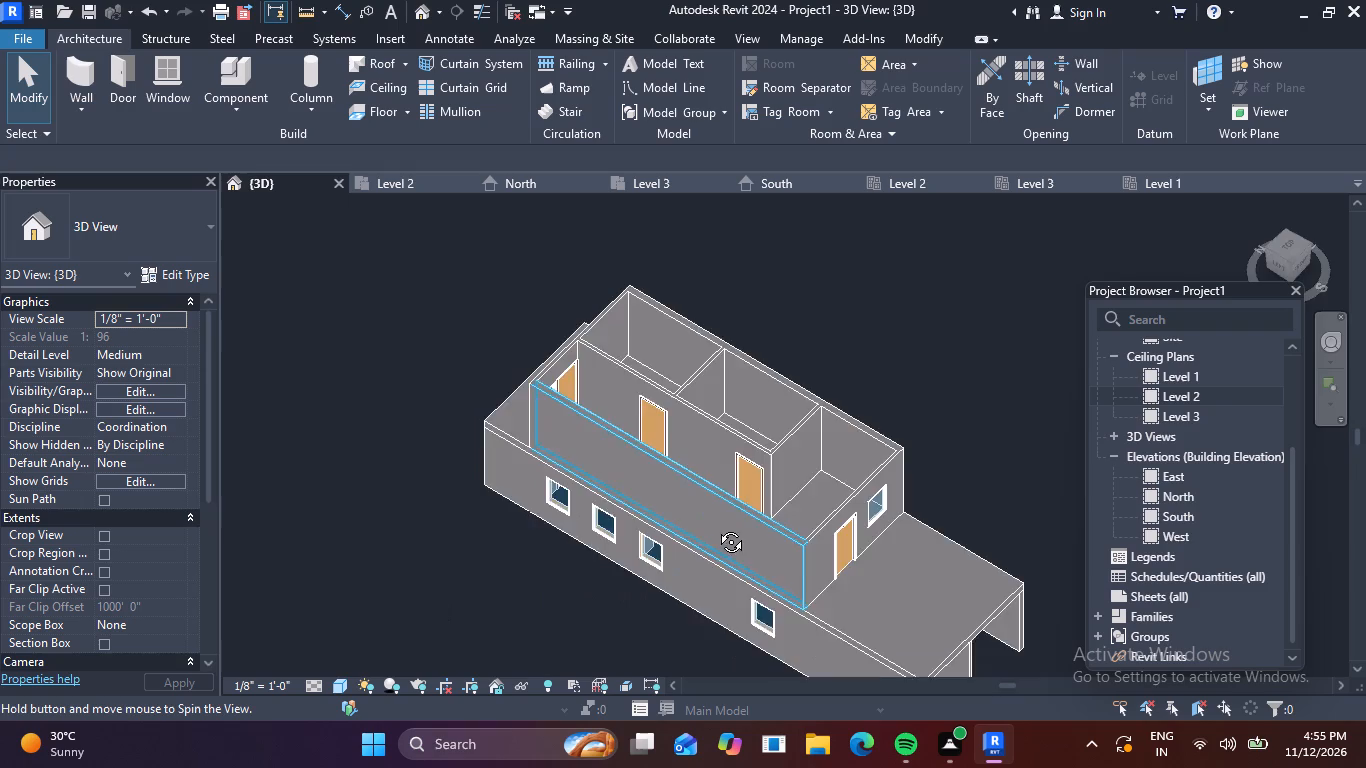
pyautogui.keyDown('shift'); pyautogui.moveTo(716, 527); pyautogui.dragTo(787, 336, button='middle'); pyautogui.keyUp('shift')
pyautogui.scroll(-1, 768, 500)
pyautogui.moveTo(736, 527); pyautogui.dragTo(689, 582, button='middle')
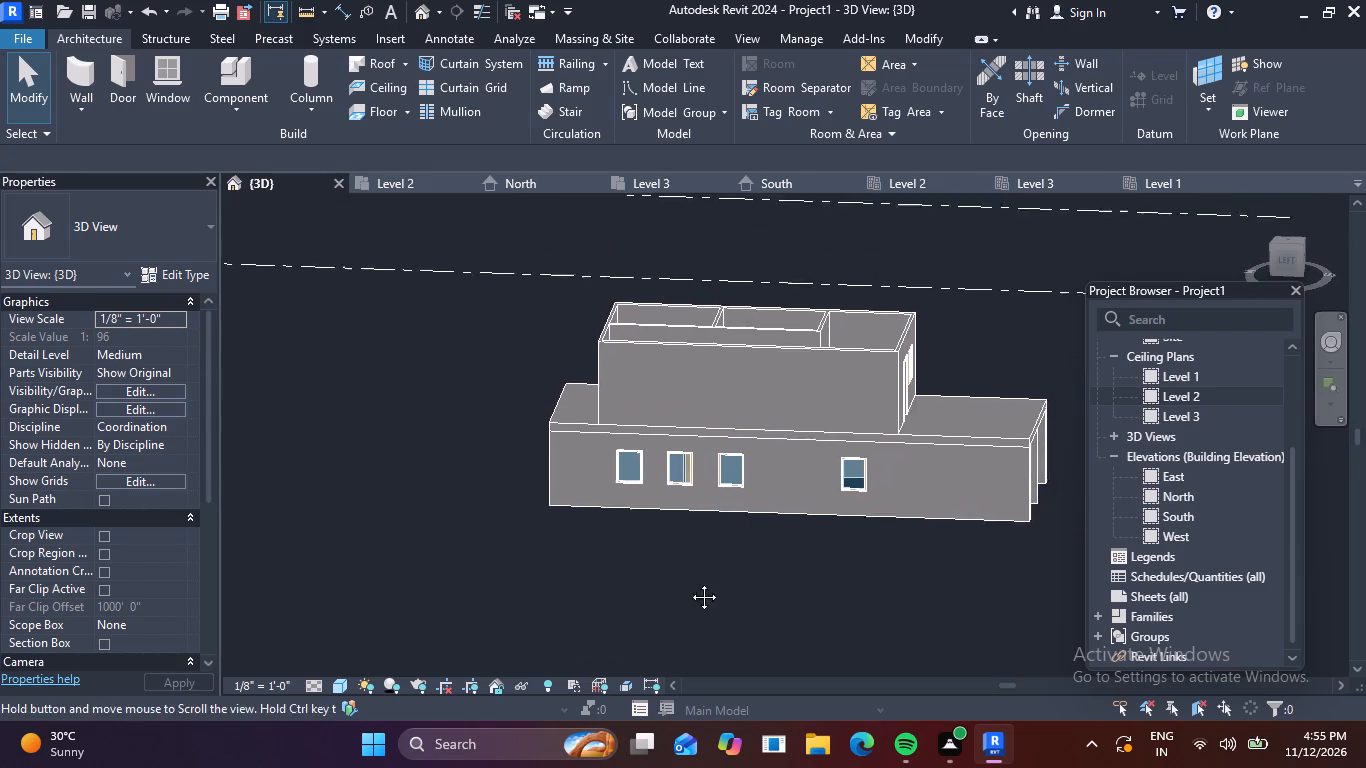
pyautogui.moveTo(689, 582); pyautogui.dragTo(629, 681, button='middle')
pyautogui.keyDown('shift'); pyautogui.moveTo(629, 685); pyautogui.dragTo(642, 622, button='middle'); pyautogui.keyUp('shift')
pyautogui.moveTo(621, 663); pyautogui.dragTo(633, 591, button='middle')
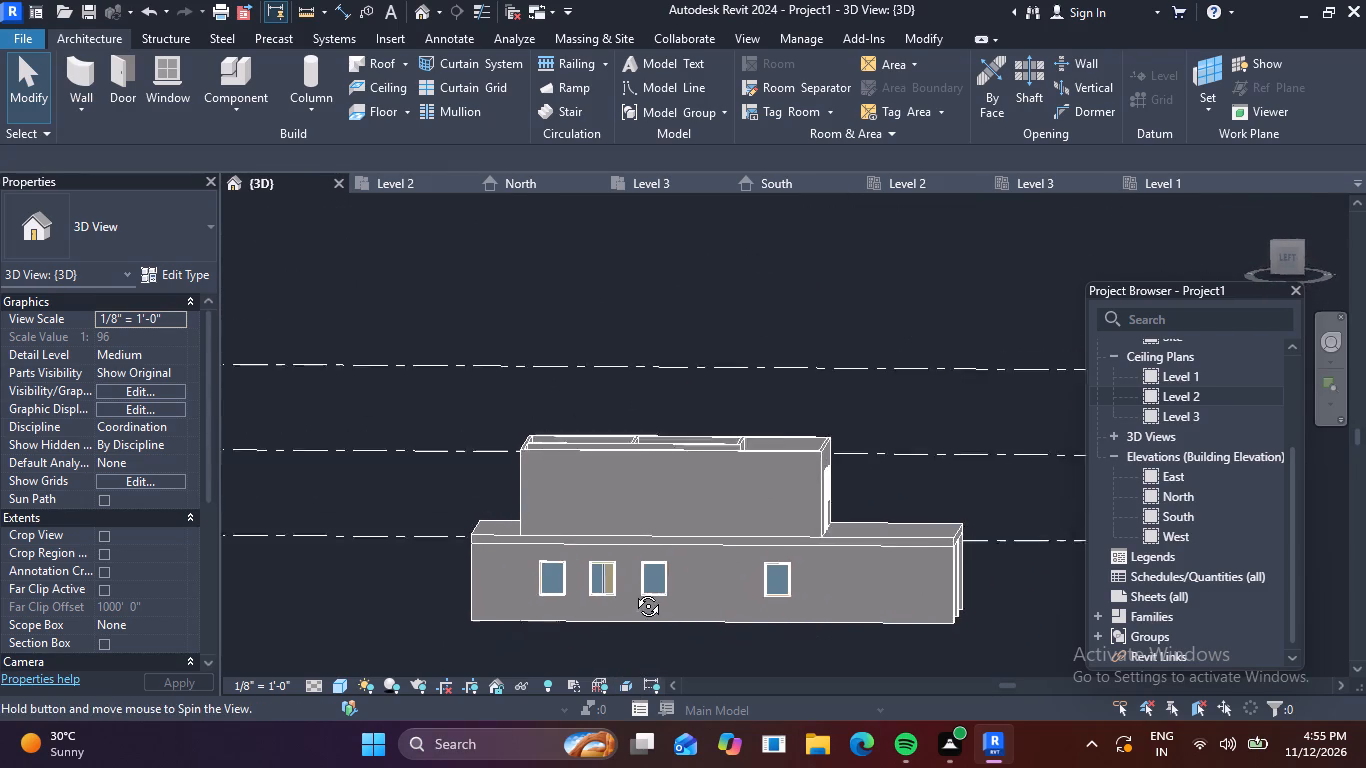
pyautogui.moveTo(633, 591); pyautogui.dragTo(623, 577, button='middle')
pyautogui.keyDown('shift'); pyautogui.scroll(1, 595, 577); pyautogui.keyUp('shift')
pyautogui.keyDown('shift'); pyautogui.moveTo(625, 624); pyautogui.dragTo(433, 640, button='middle'); pyautogui.keyUp('shift')
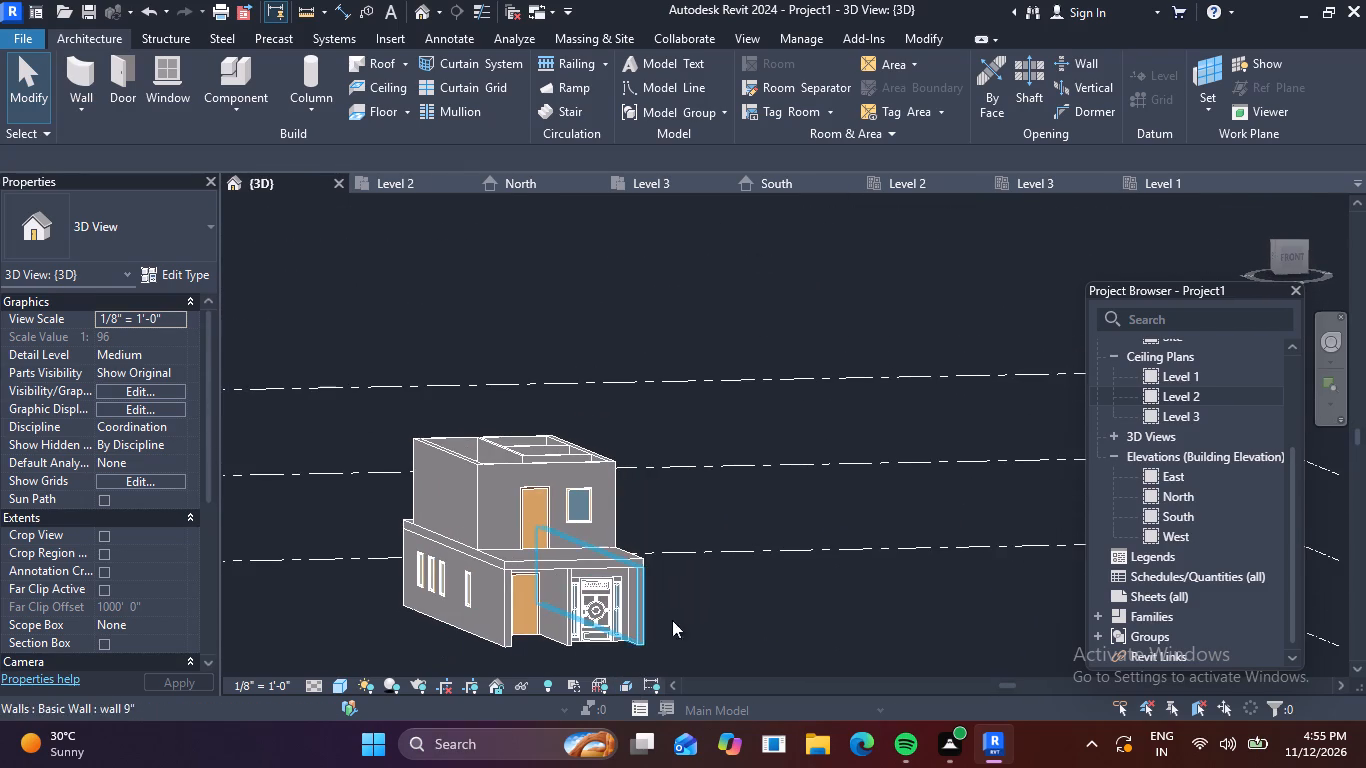
pyautogui.keyDown('shift'); pyautogui.moveTo(736, 626); pyautogui.dragTo(700, 730, button='middle'); pyautogui.keyUp('shift')
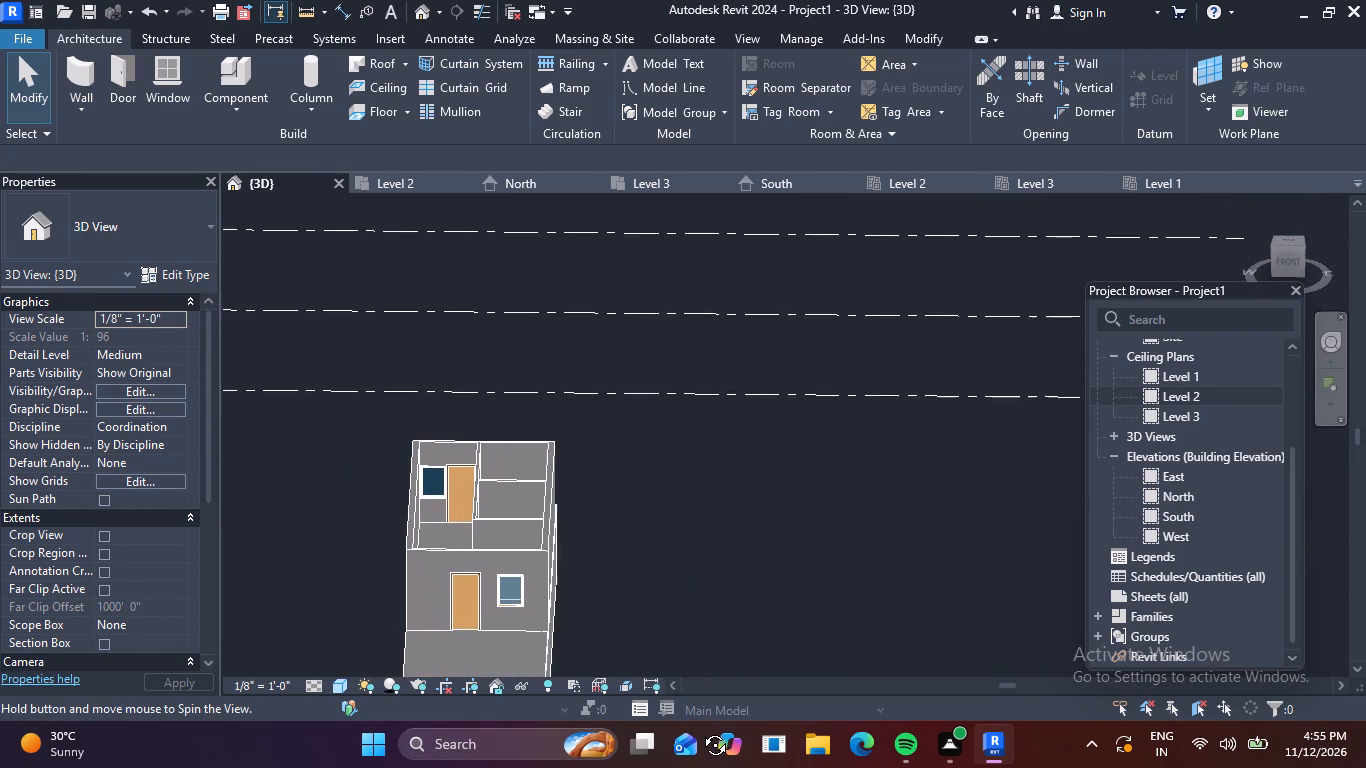
pyautogui.keyDown('shift'); pyautogui.moveTo(700, 730); pyautogui.dragTo(698, 739, button='middle'); pyautogui.keyUp('shift')
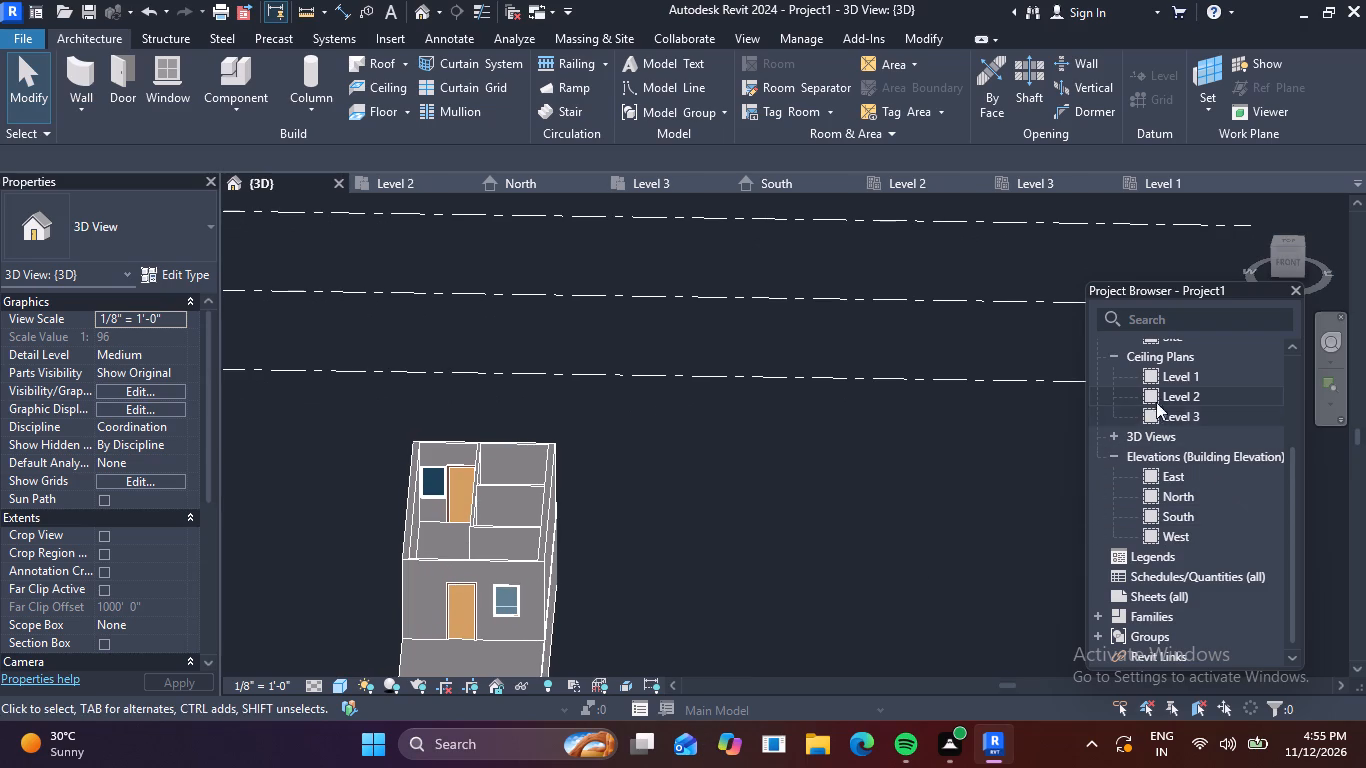
# Open the Level 2 ceiling plan and bring the whole building outline into view.
pyautogui.tripleClick(1144, 414)
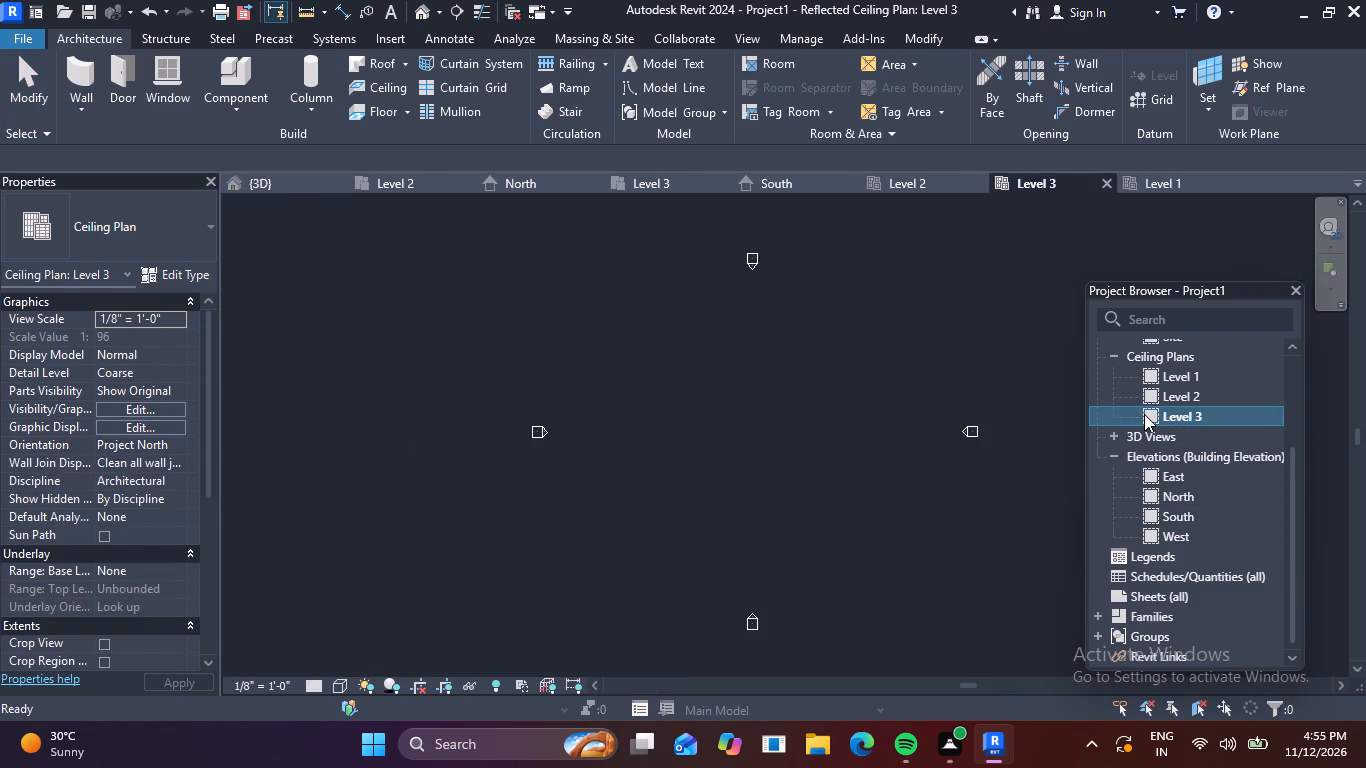
pyautogui.doubleClick(1148, 401)
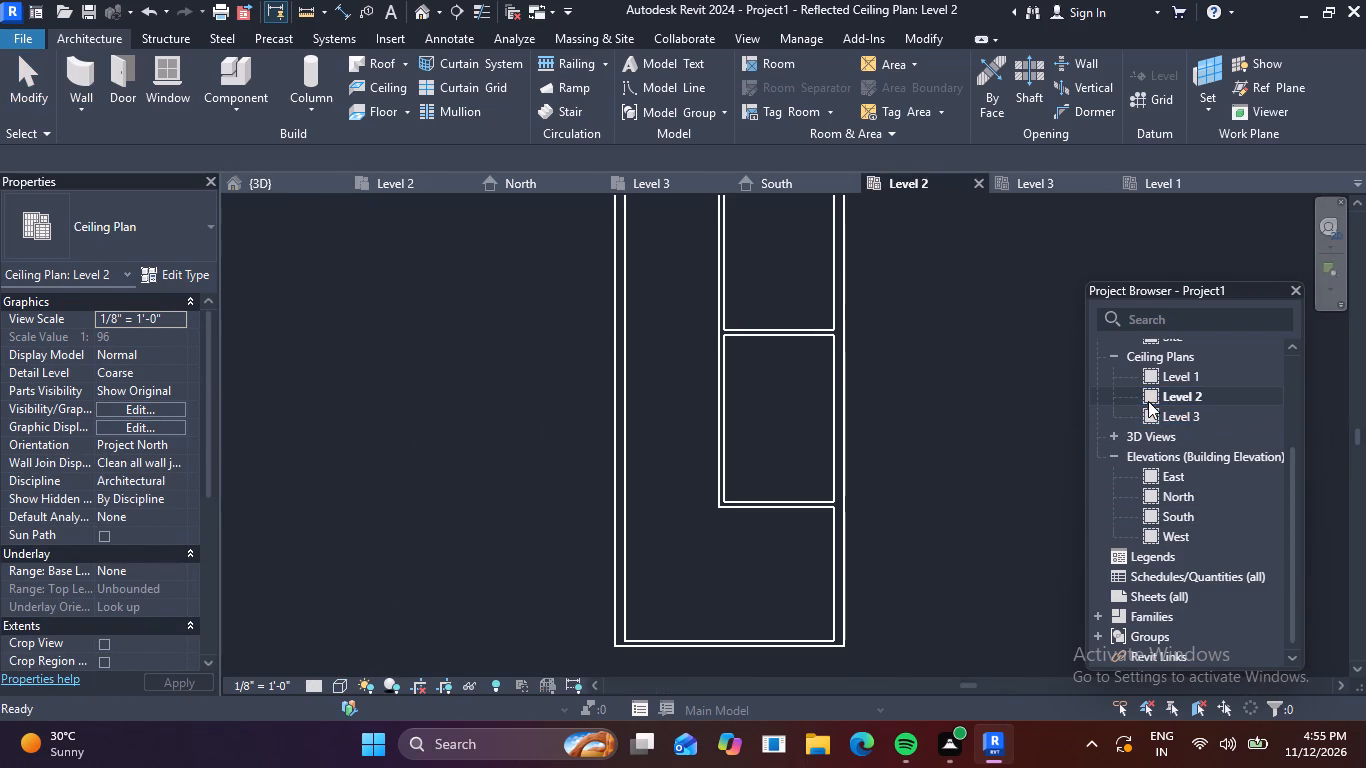
pyautogui.scroll(-2, 915, 406)
pyautogui.moveTo(912, 426); pyautogui.dragTo(902, 508, button='middle')
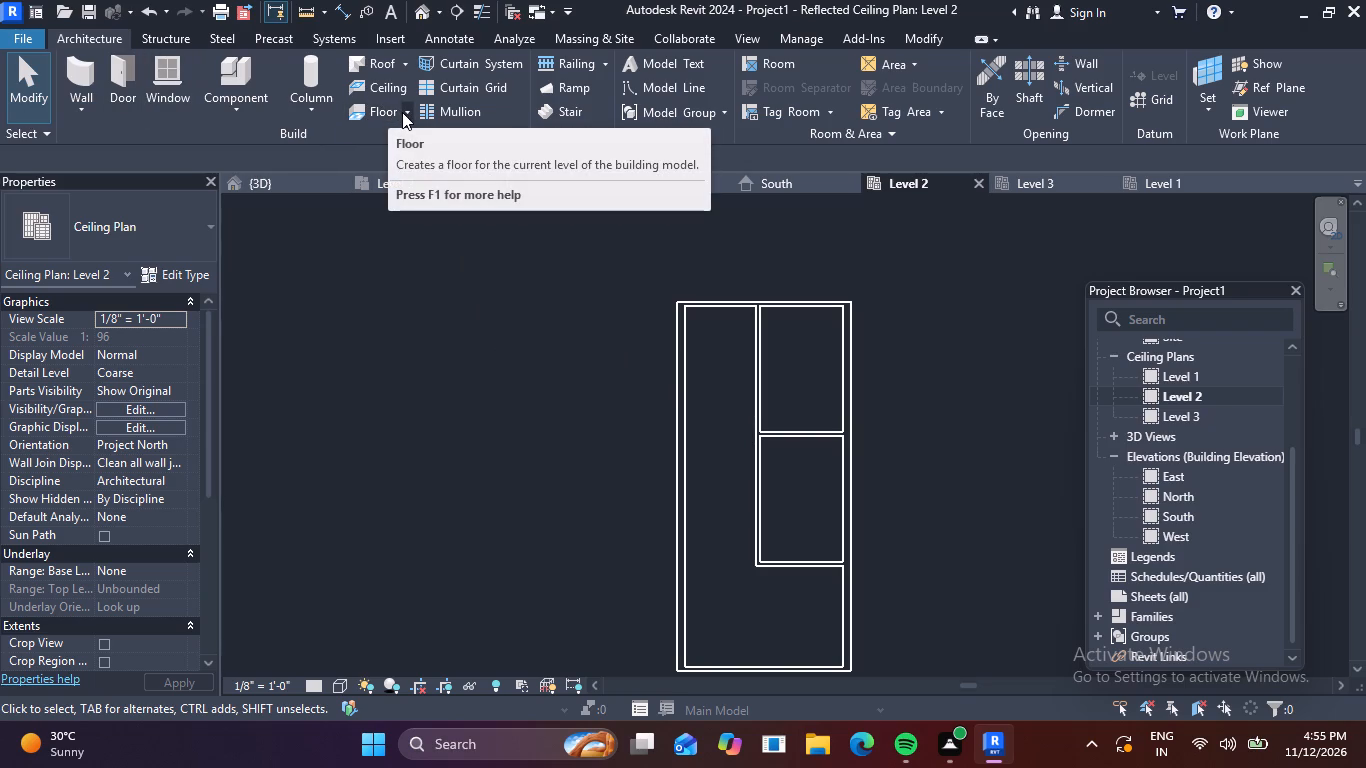
# Start a slab 6" floor boundary on Level 2 with a line offset 1' outside the plan's top exterior wall.
pyautogui.click(375, 112)
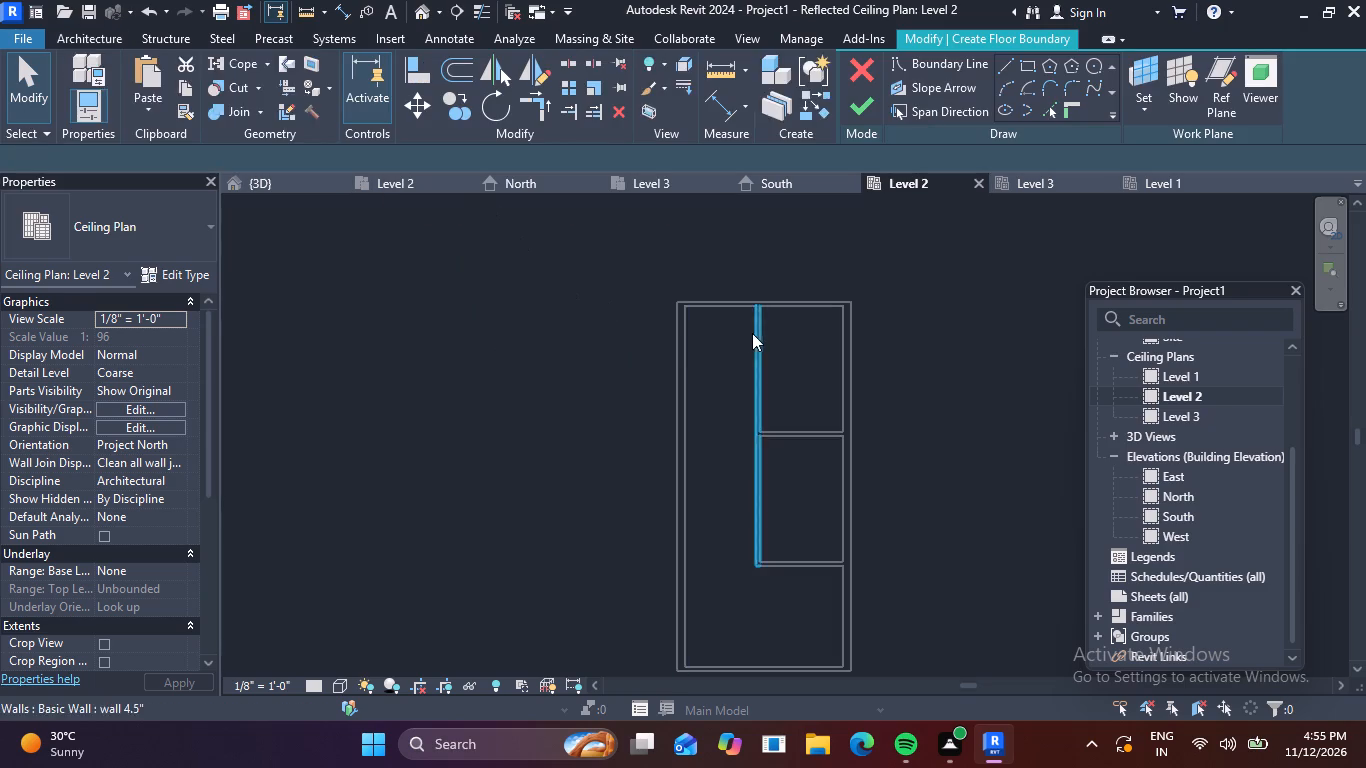
pyautogui.scroll(5, 674, 290)
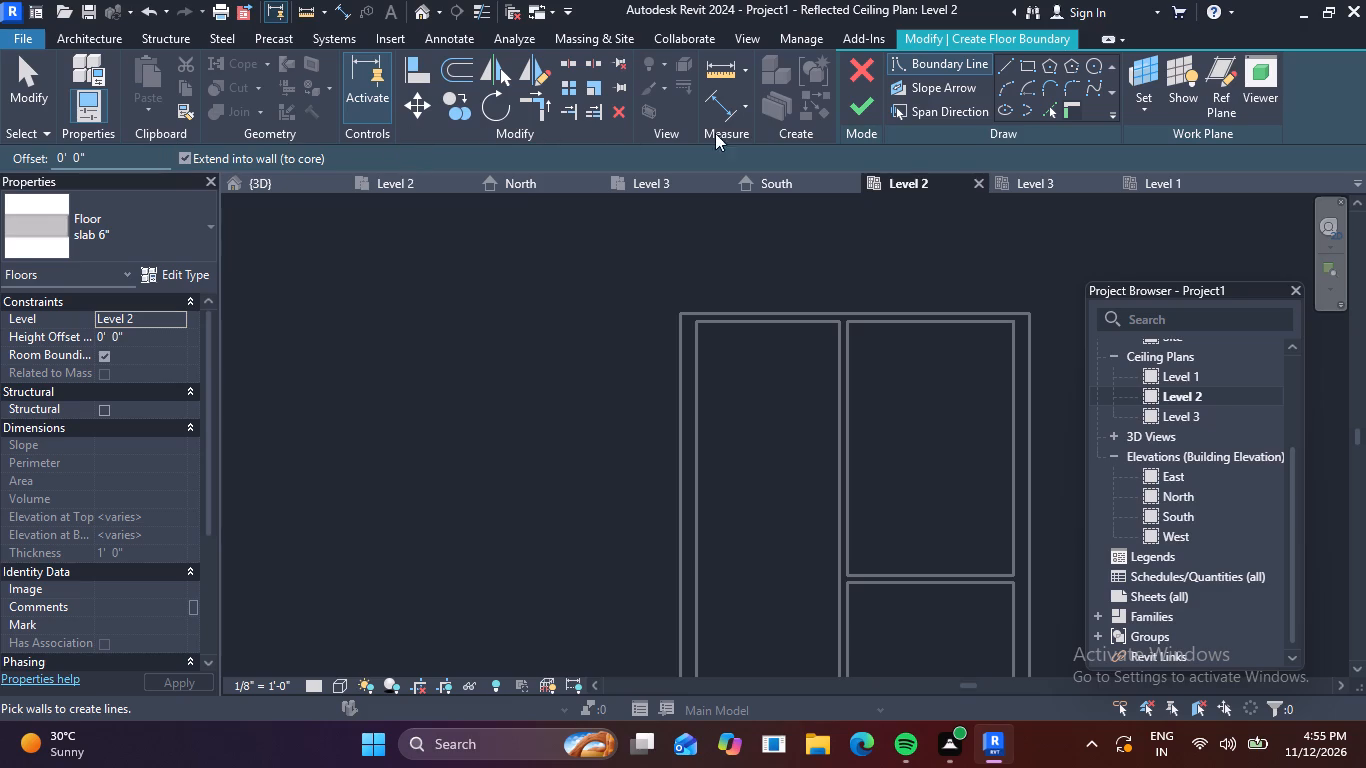
pyautogui.click(1052, 112)
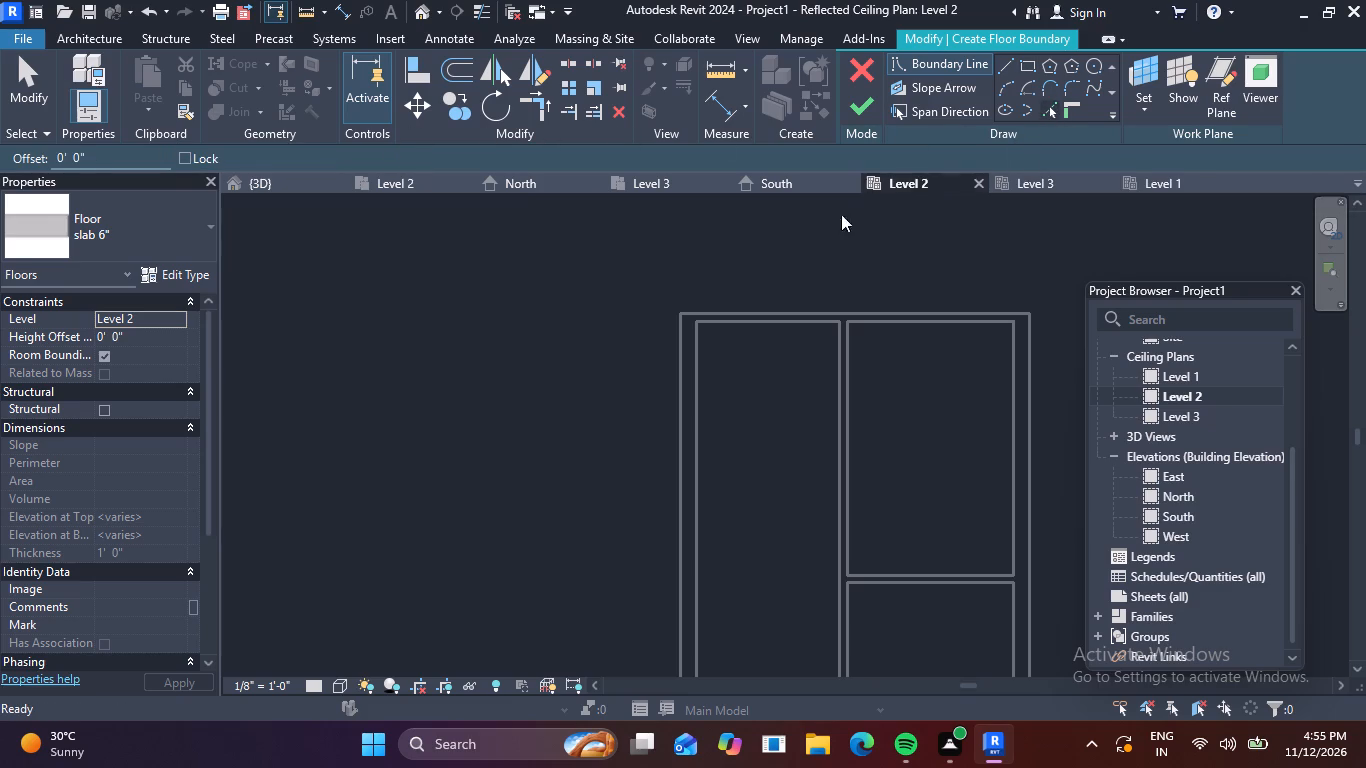
pyautogui.click(134, 164)
pyautogui.press('BackSpace')
pyautogui.press('BackSpace')
pyautogui.press('BackSpace')
pyautogui.press('BackSpace')
pyautogui.press('BackSpace')
pyautogui.press('BackSpace')
pyautogui.press('BackSpace')
pyautogui.press('BackSpace')
pyautogui.press('BackSpace')
pyautogui.press('BackSpace')
pyautogui.press('BackSpace')
pyautogui.press('BackSpace')
pyautogui.press('BackSpace')
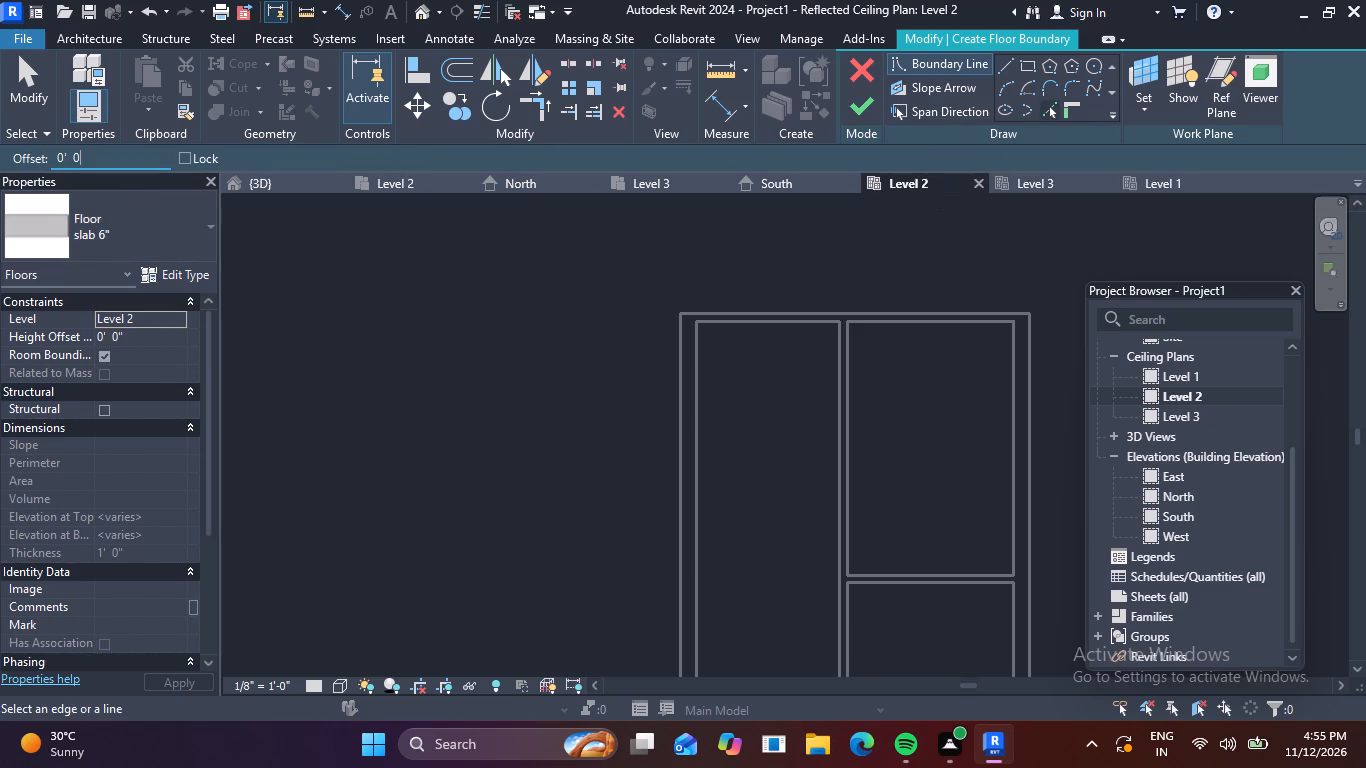
pyautogui.write("1'")
pyautogui.press('Return')
pyautogui.click(832, 308)
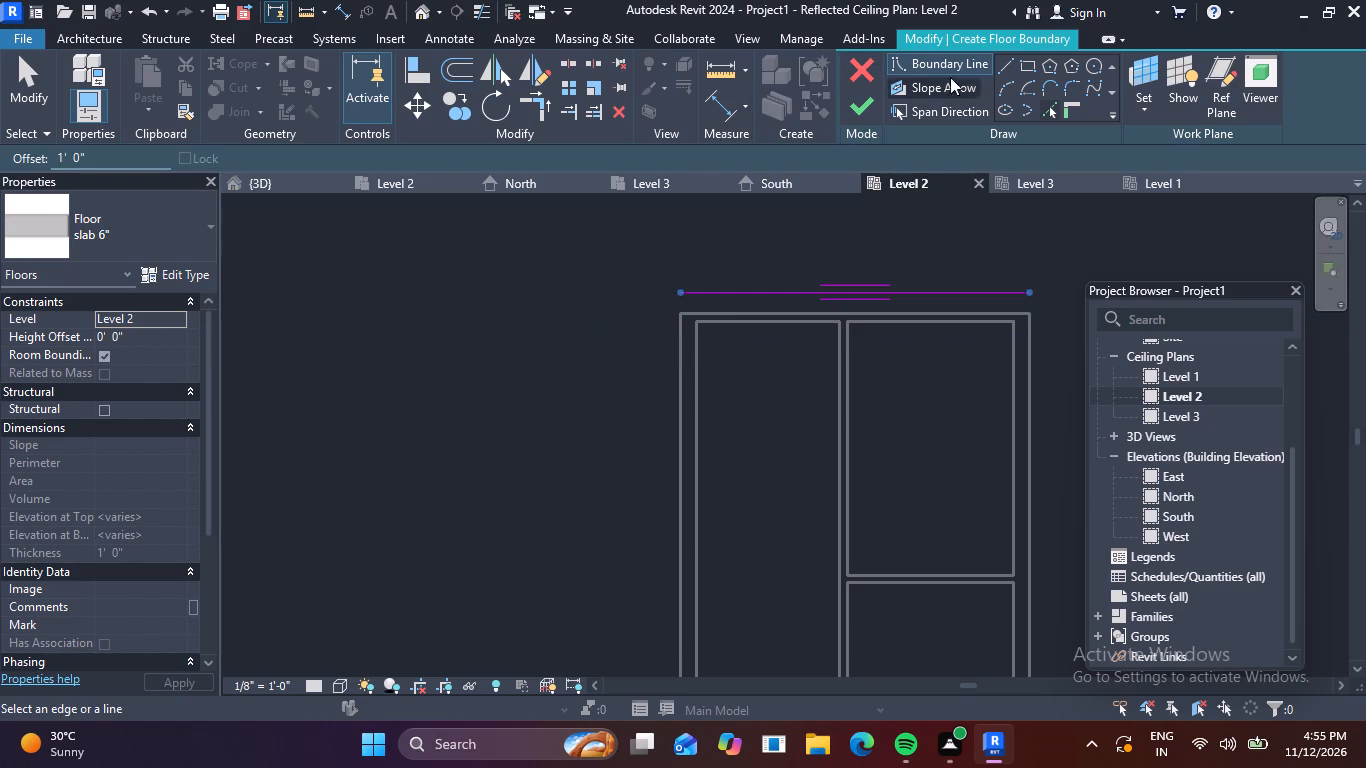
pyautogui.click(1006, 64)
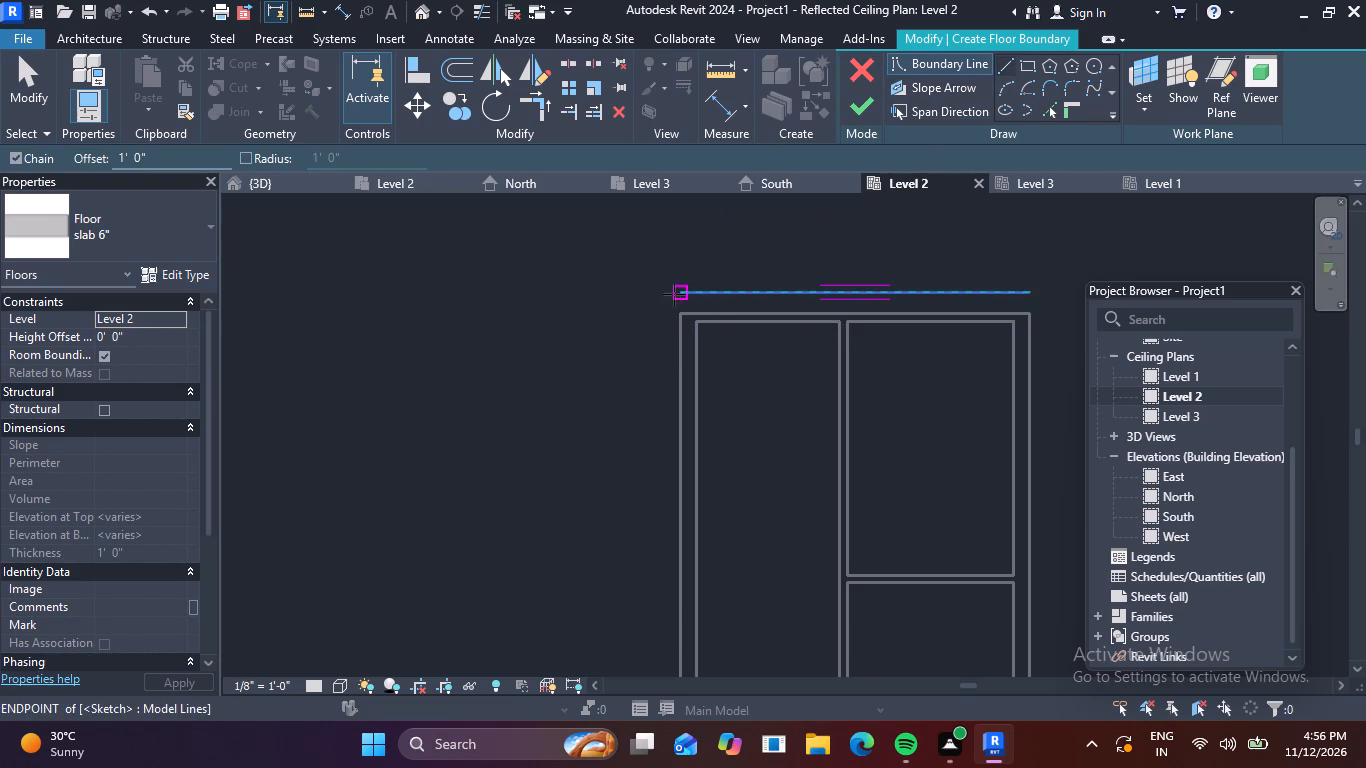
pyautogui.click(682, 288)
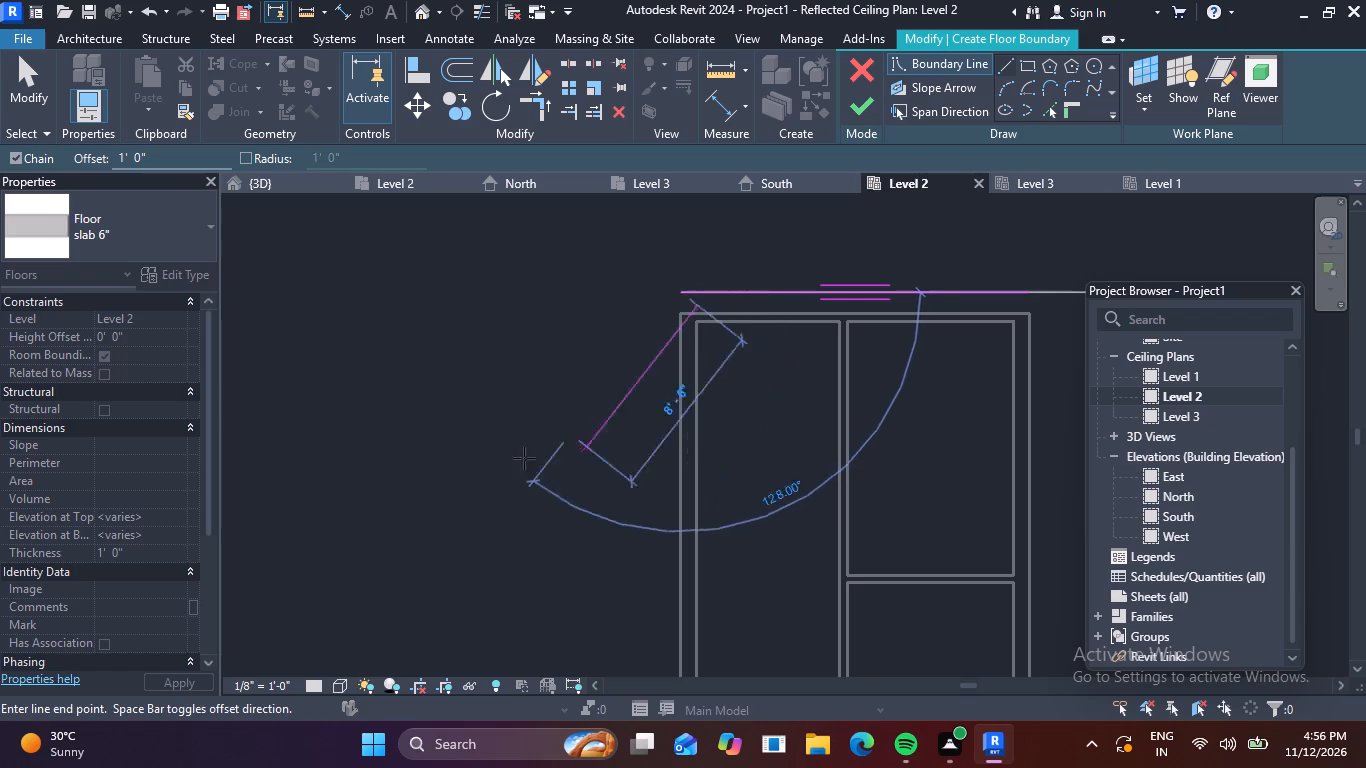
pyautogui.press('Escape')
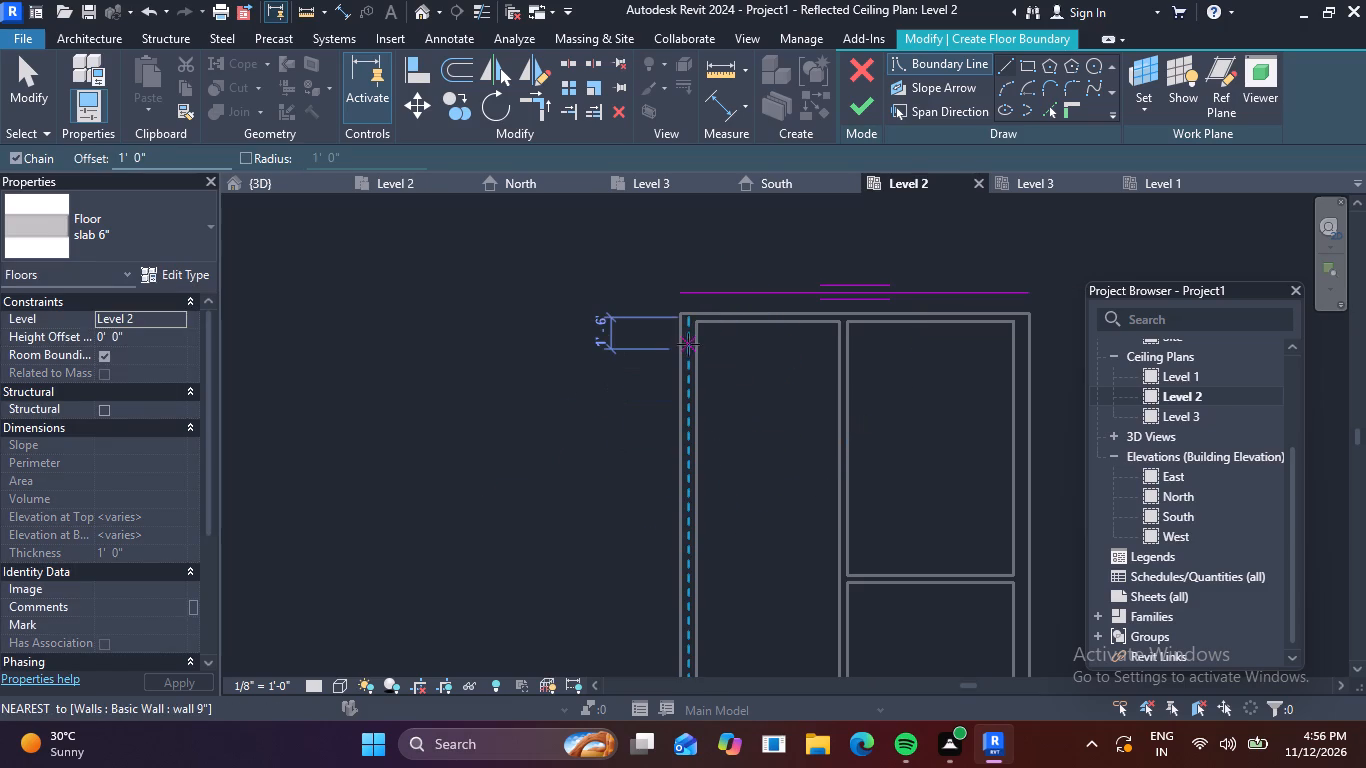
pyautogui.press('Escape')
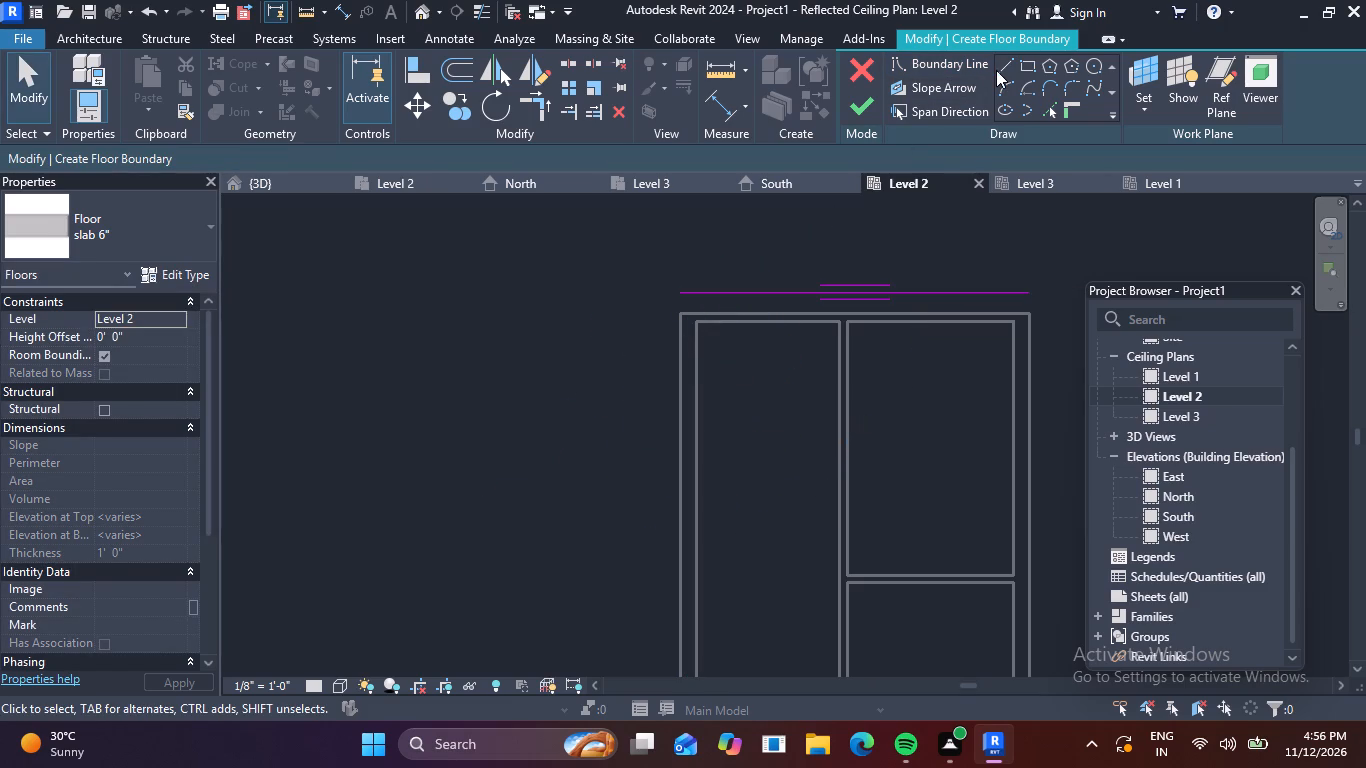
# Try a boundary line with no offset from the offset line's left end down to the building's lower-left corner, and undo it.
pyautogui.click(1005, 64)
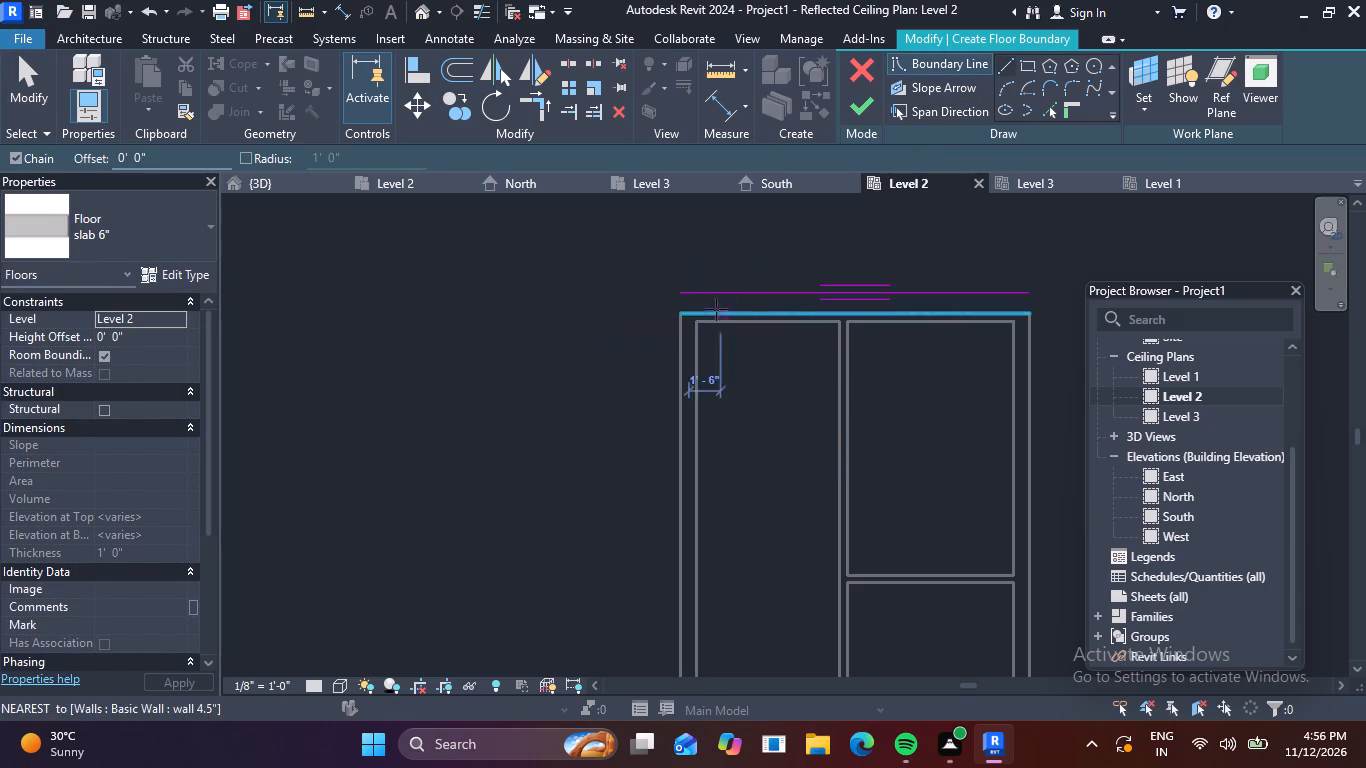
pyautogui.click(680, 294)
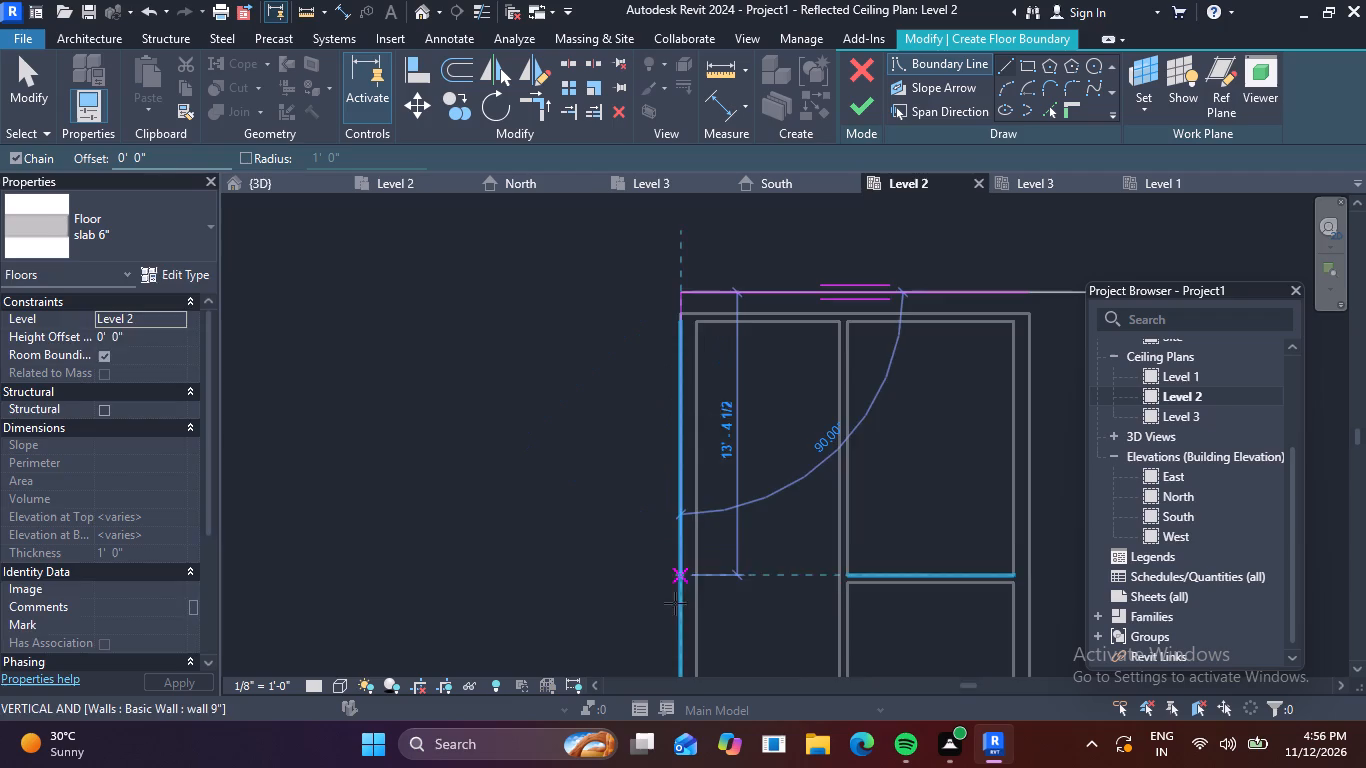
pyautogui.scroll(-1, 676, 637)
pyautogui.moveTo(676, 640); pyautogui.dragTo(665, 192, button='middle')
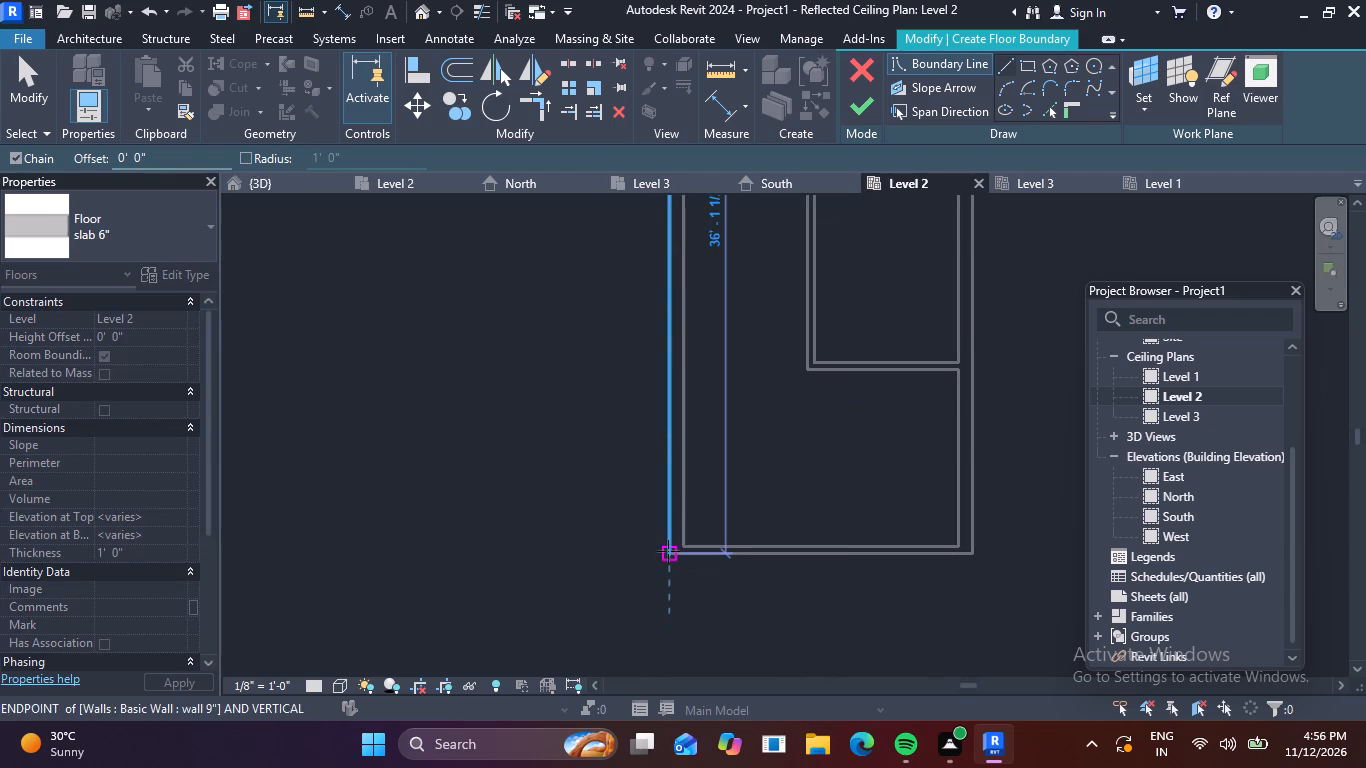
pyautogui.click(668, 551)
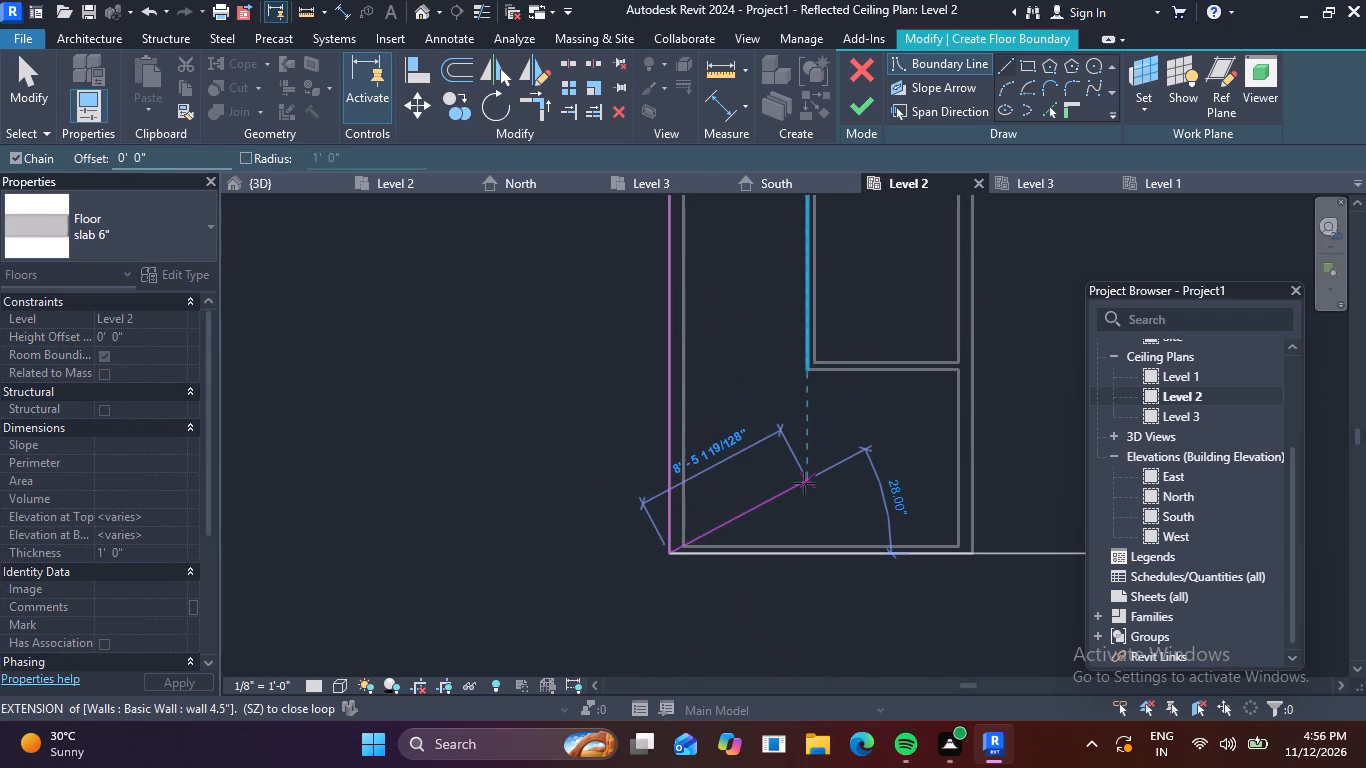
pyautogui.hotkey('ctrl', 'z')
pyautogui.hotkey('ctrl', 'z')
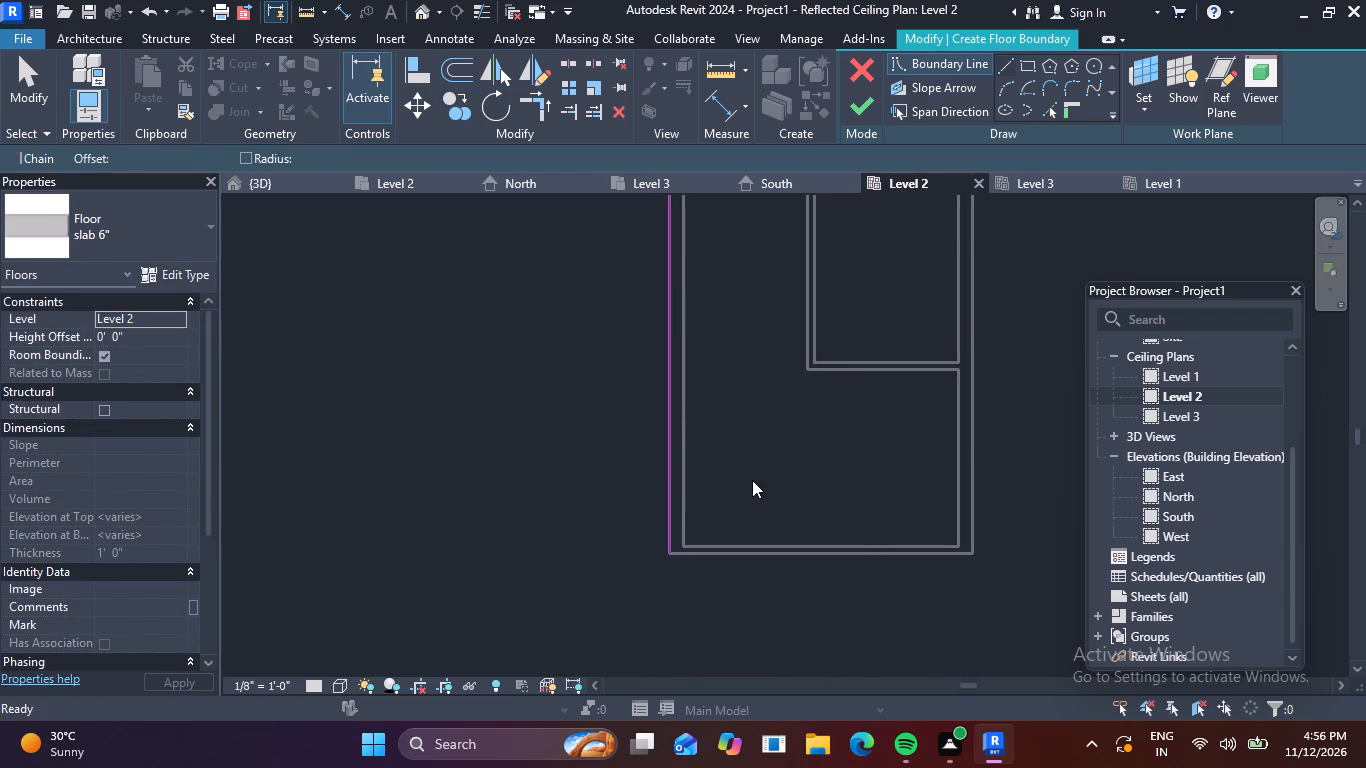
# Draw a boundary line from the offset line's left end down the exterior wall, about 26' 1 1/2", to align with the lower room's bottom edge.
pyautogui.scroll(-5, 716, 424)
pyautogui.moveTo(747, 477); pyautogui.dragTo(695, 741, button='middle')
pyautogui.scroll(3, 622, 427)
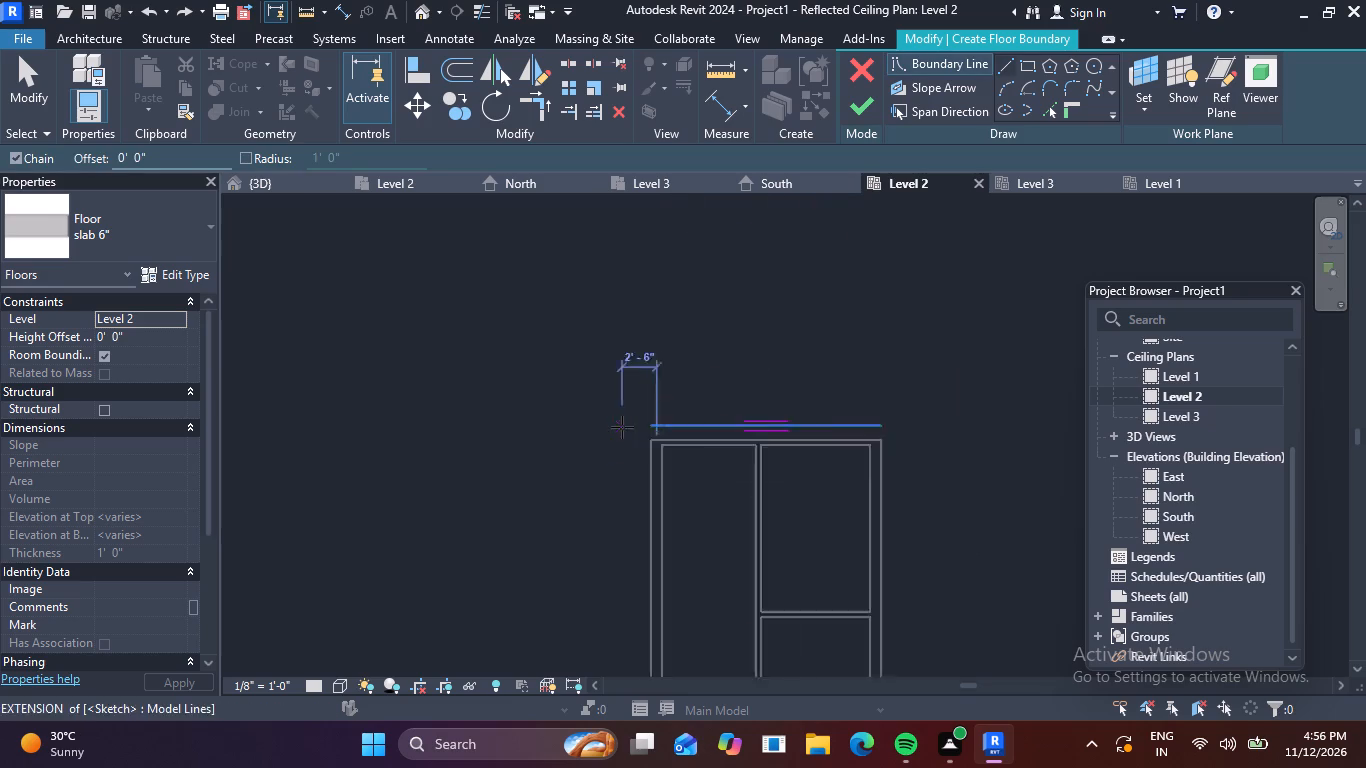
pyautogui.scroll(3, 622, 427)
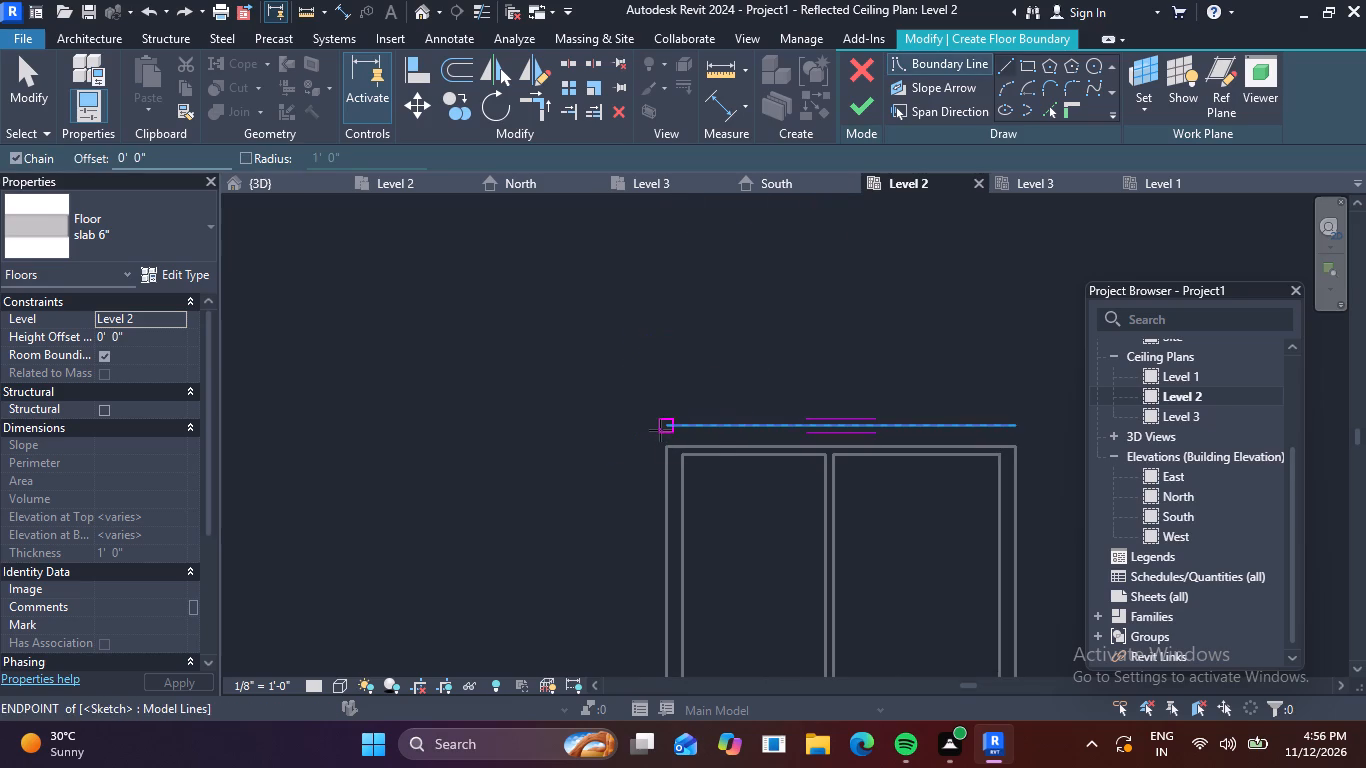
pyautogui.click(665, 425)
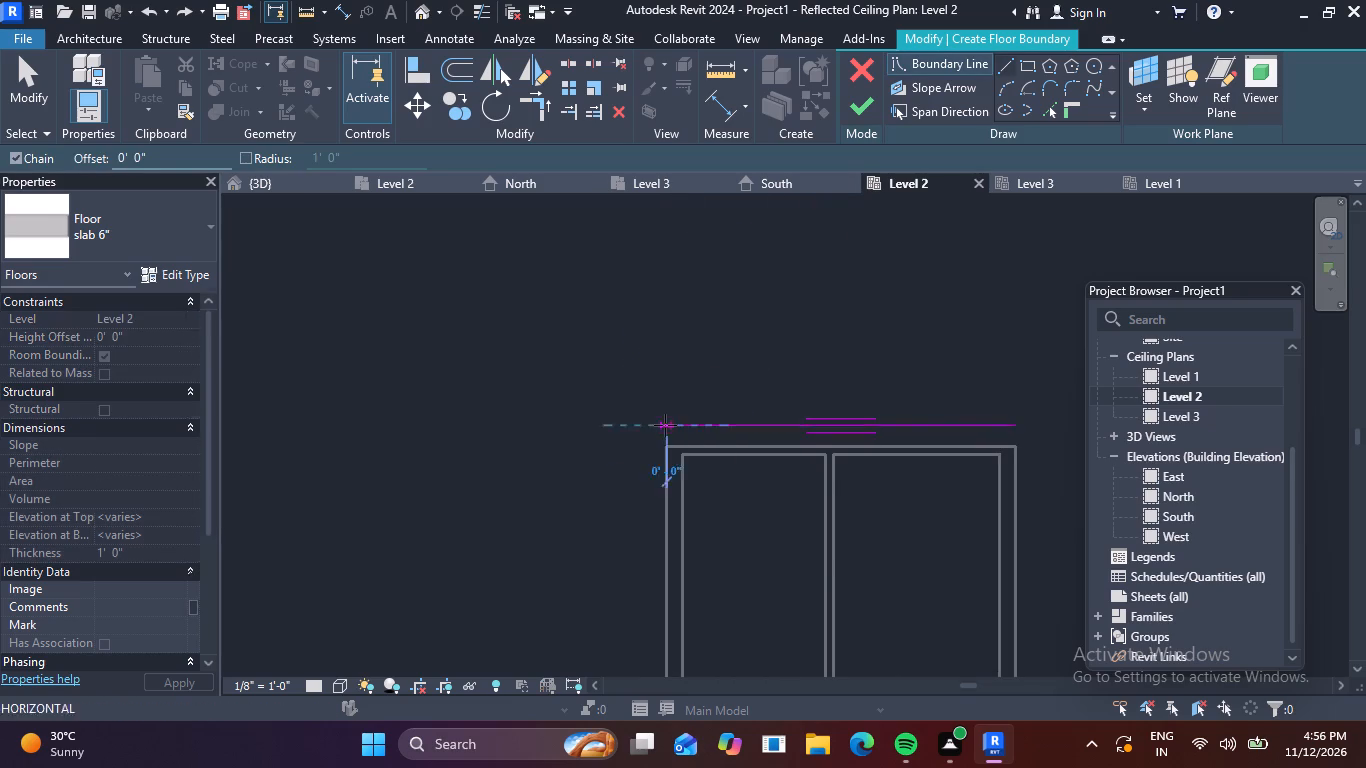
pyautogui.scroll(-3, 660, 568)
pyautogui.moveTo(659, 597); pyautogui.dragTo(635, 108, button='middle')
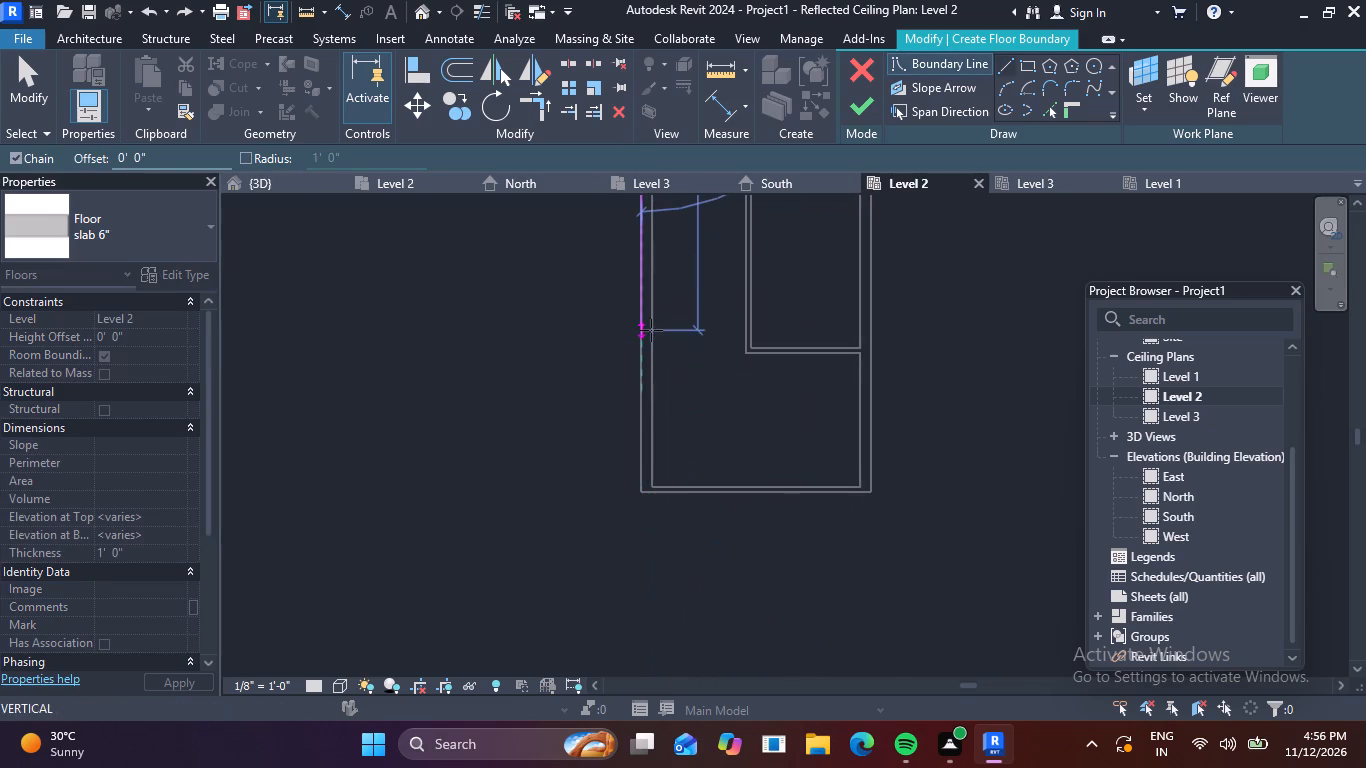
pyautogui.moveTo(650, 340); pyautogui.dragTo(645, 430, button='middle')
pyautogui.moveTo(638, 369); pyautogui.dragTo(638, 571, button='middle')
pyautogui.scroll(-3, 638, 571)
pyautogui.moveTo(638, 571); pyautogui.dragTo(648, 371, button='middle')
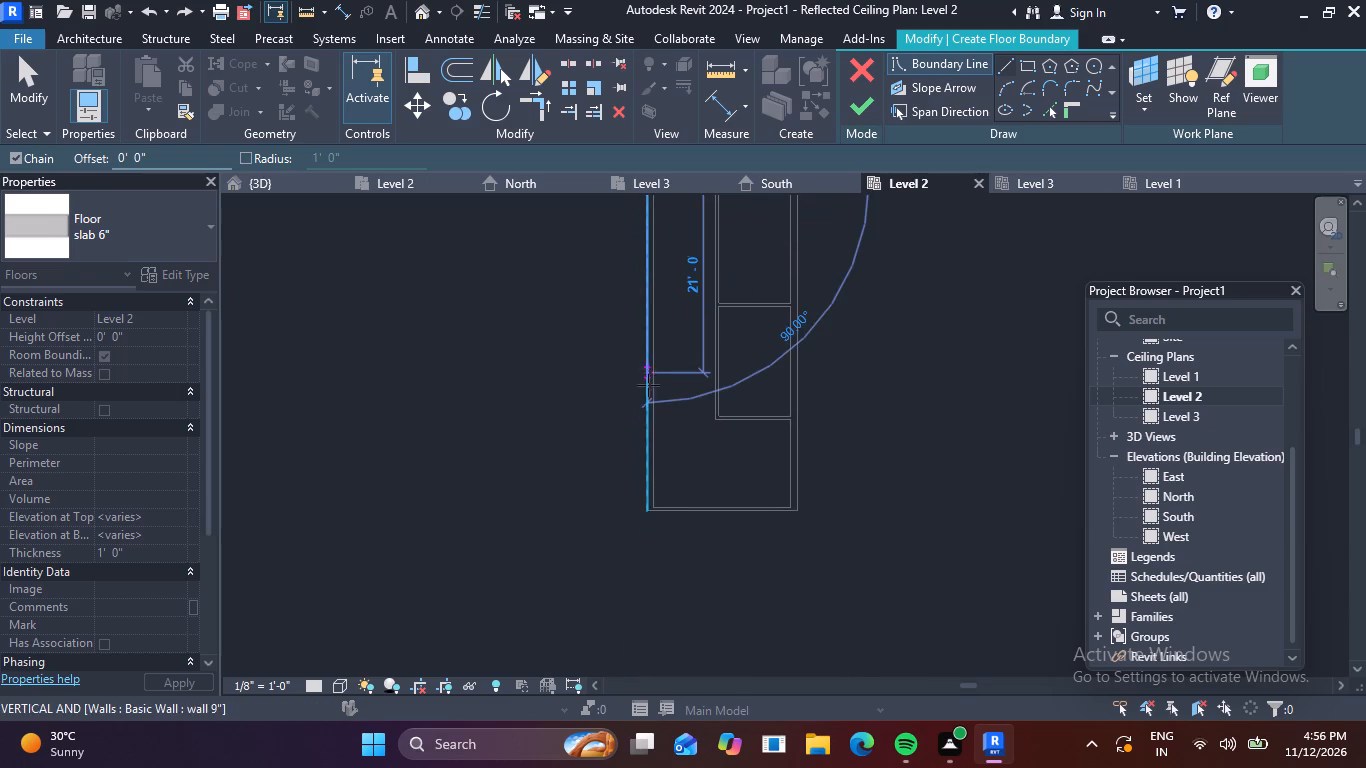
pyautogui.scroll(3, 647, 403)
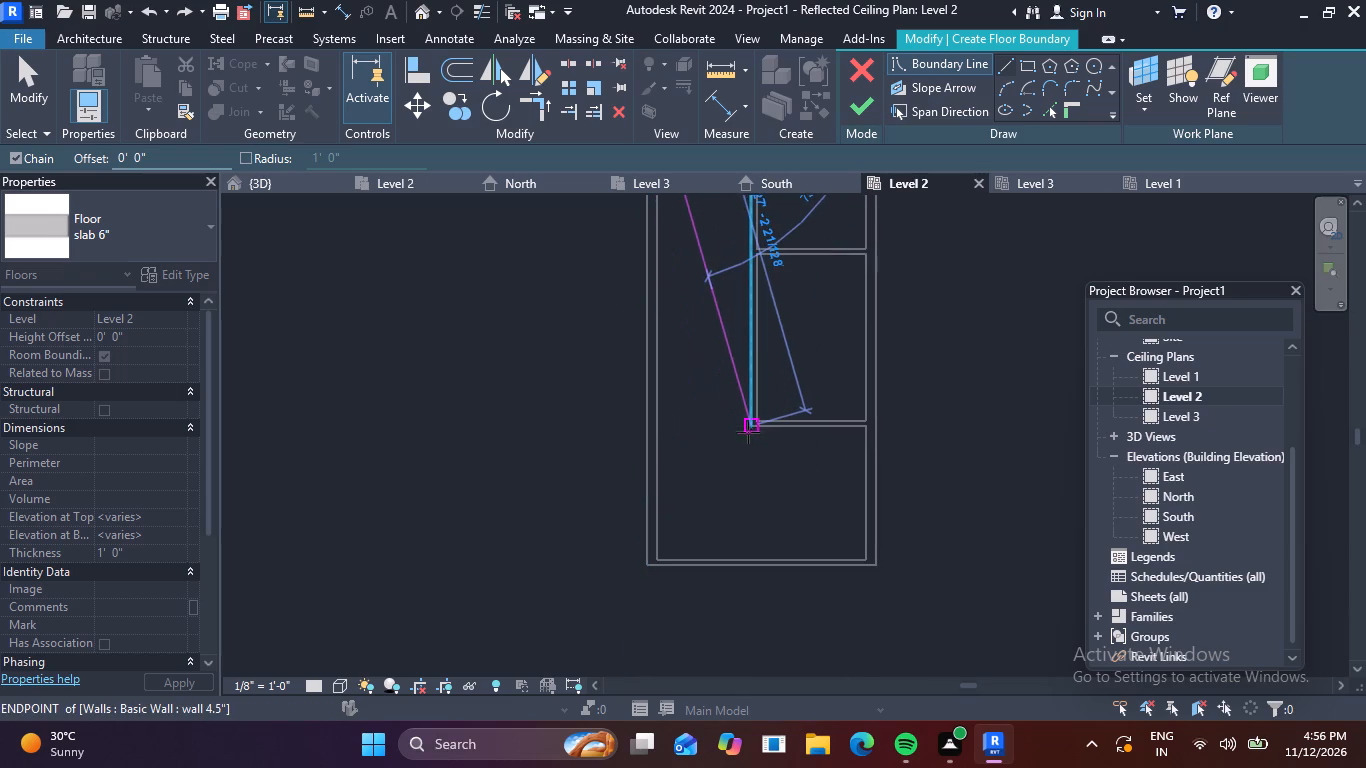
pyautogui.click(645, 425)
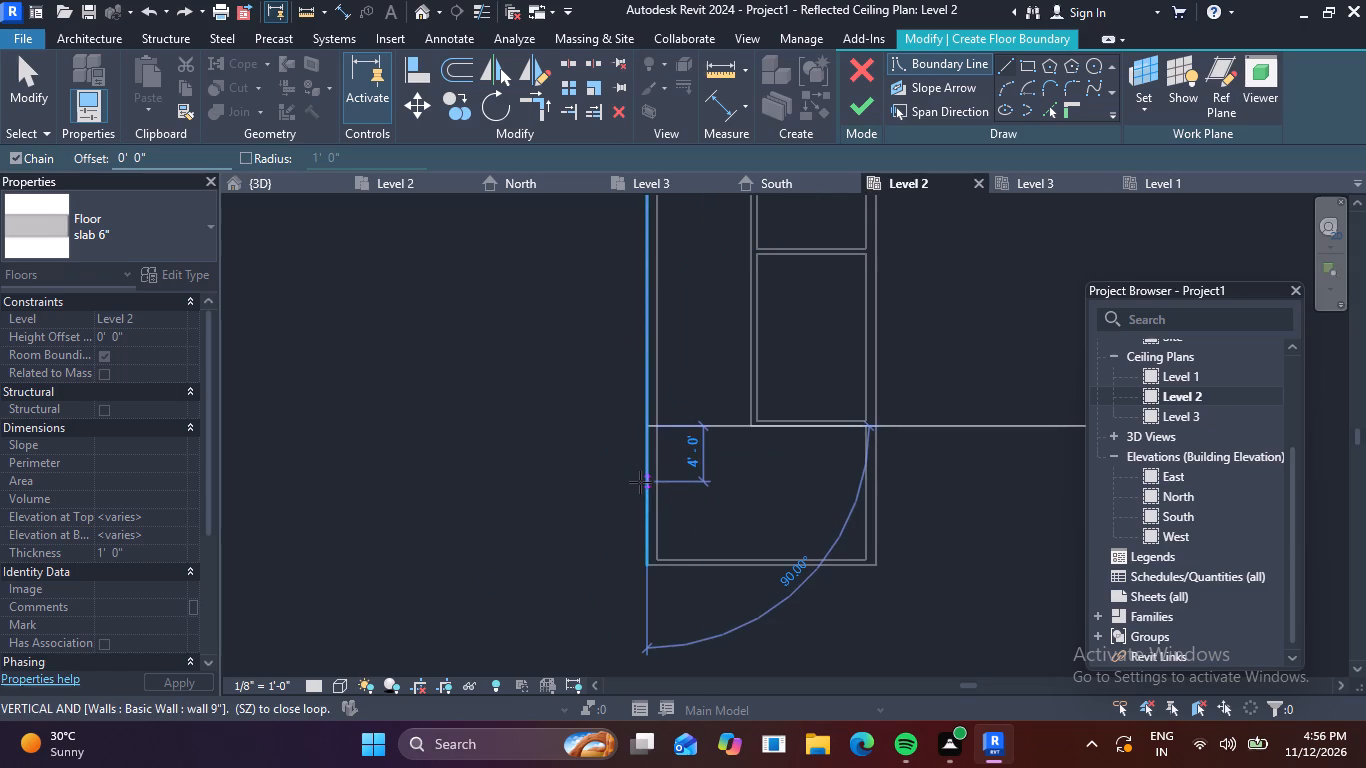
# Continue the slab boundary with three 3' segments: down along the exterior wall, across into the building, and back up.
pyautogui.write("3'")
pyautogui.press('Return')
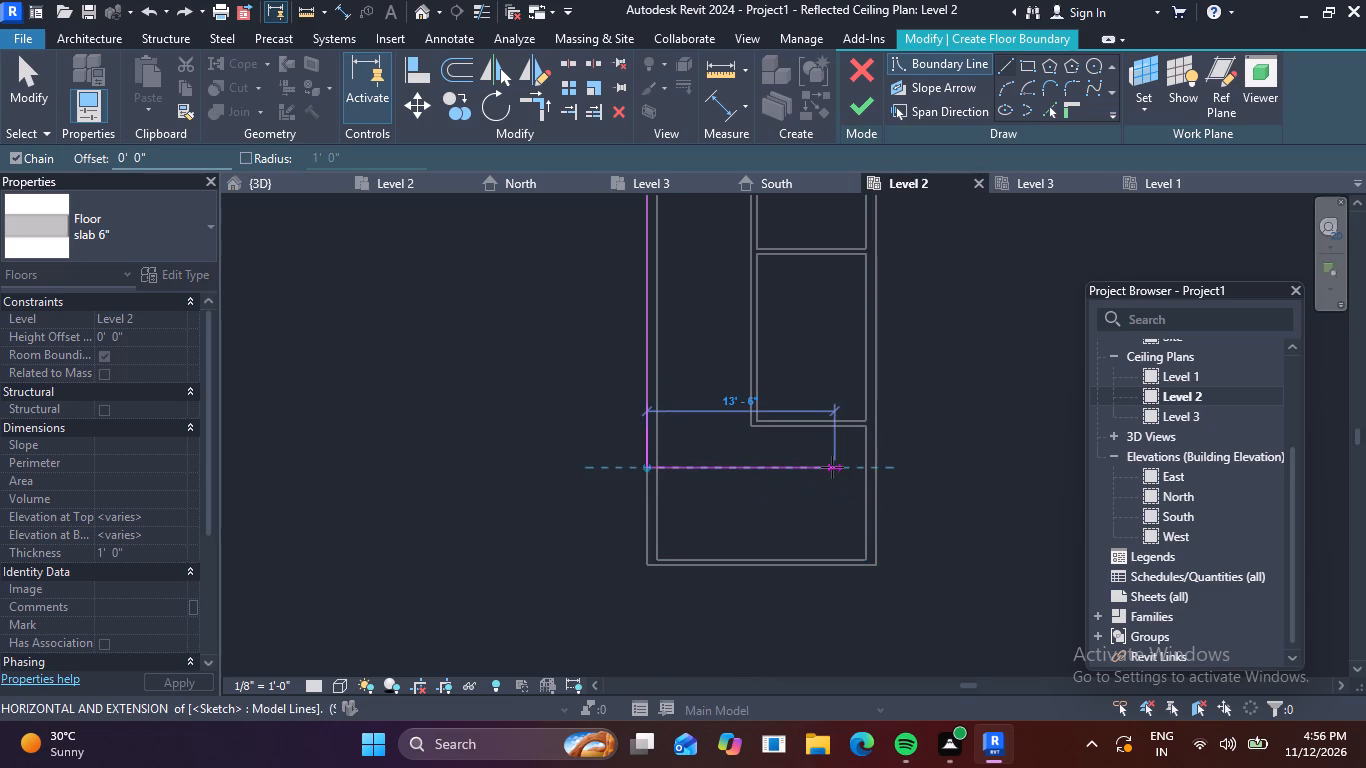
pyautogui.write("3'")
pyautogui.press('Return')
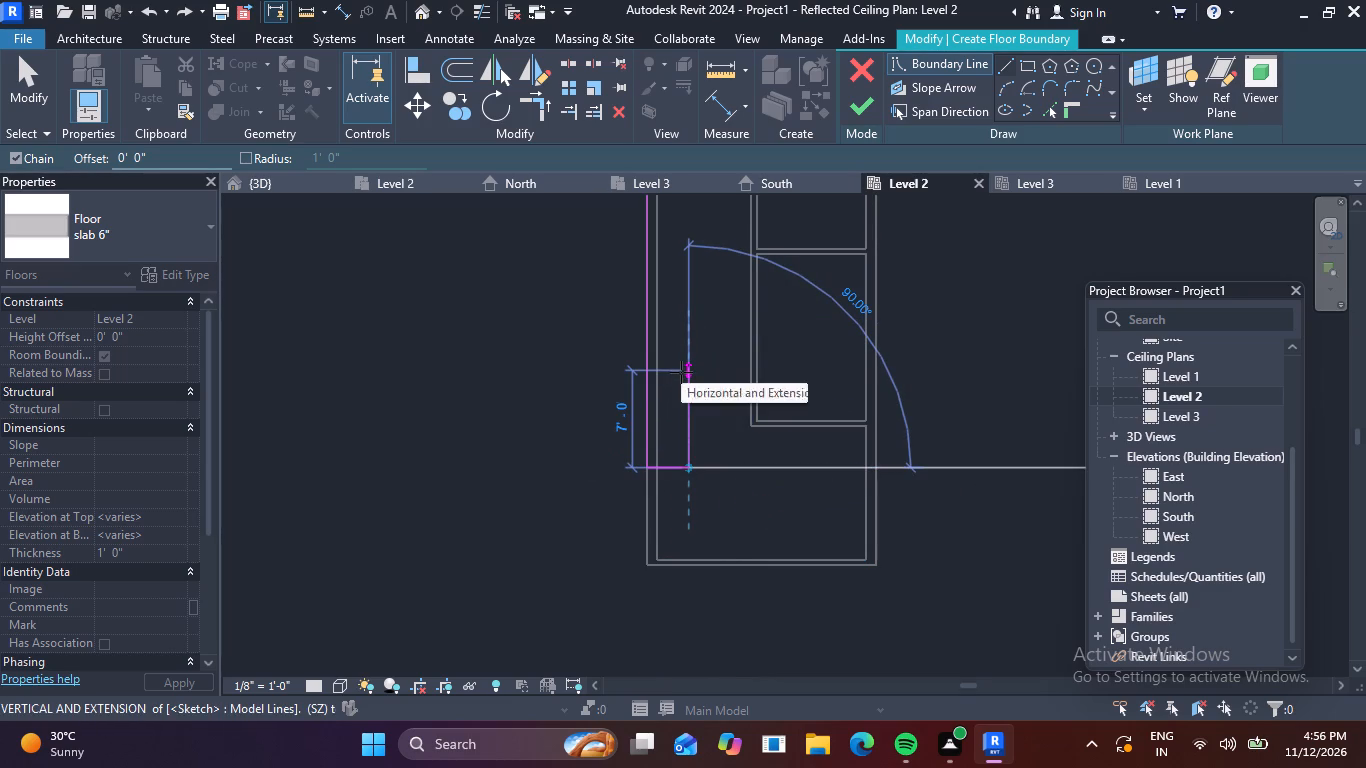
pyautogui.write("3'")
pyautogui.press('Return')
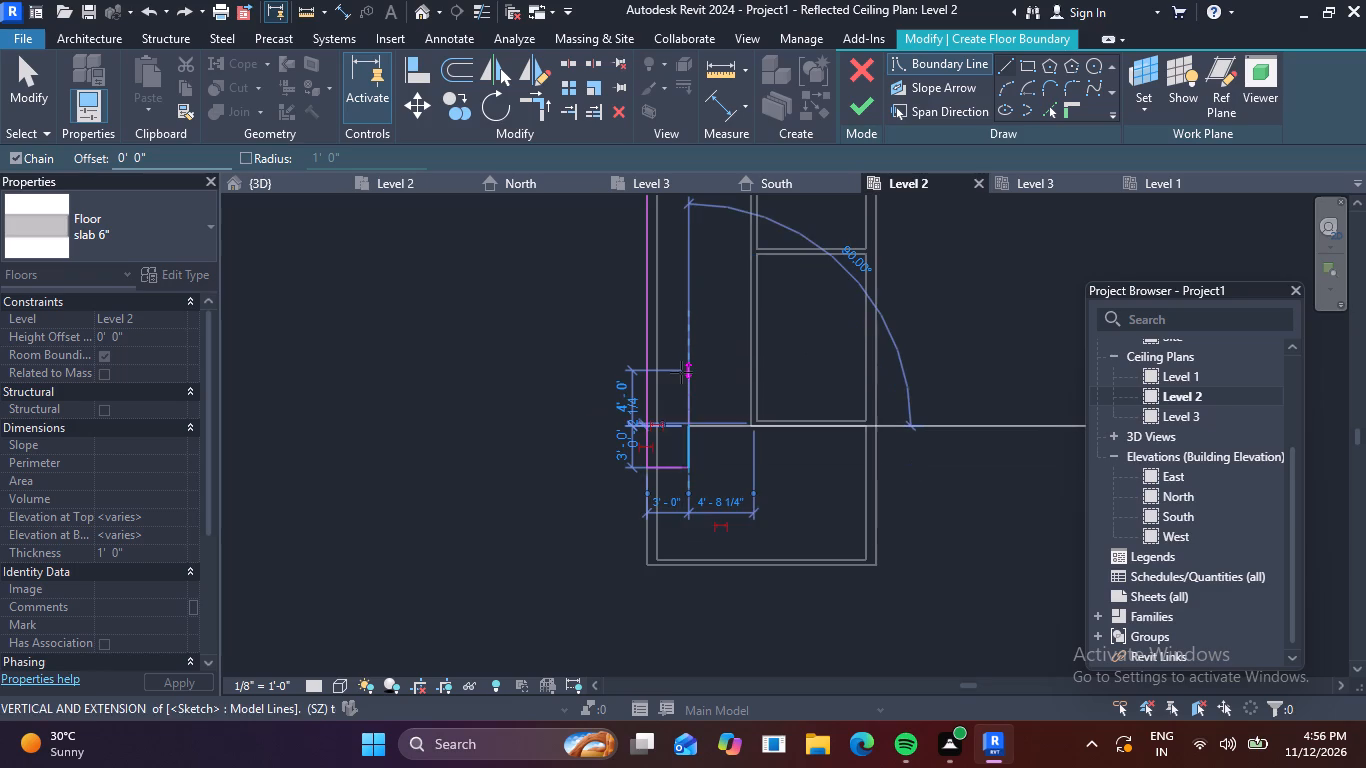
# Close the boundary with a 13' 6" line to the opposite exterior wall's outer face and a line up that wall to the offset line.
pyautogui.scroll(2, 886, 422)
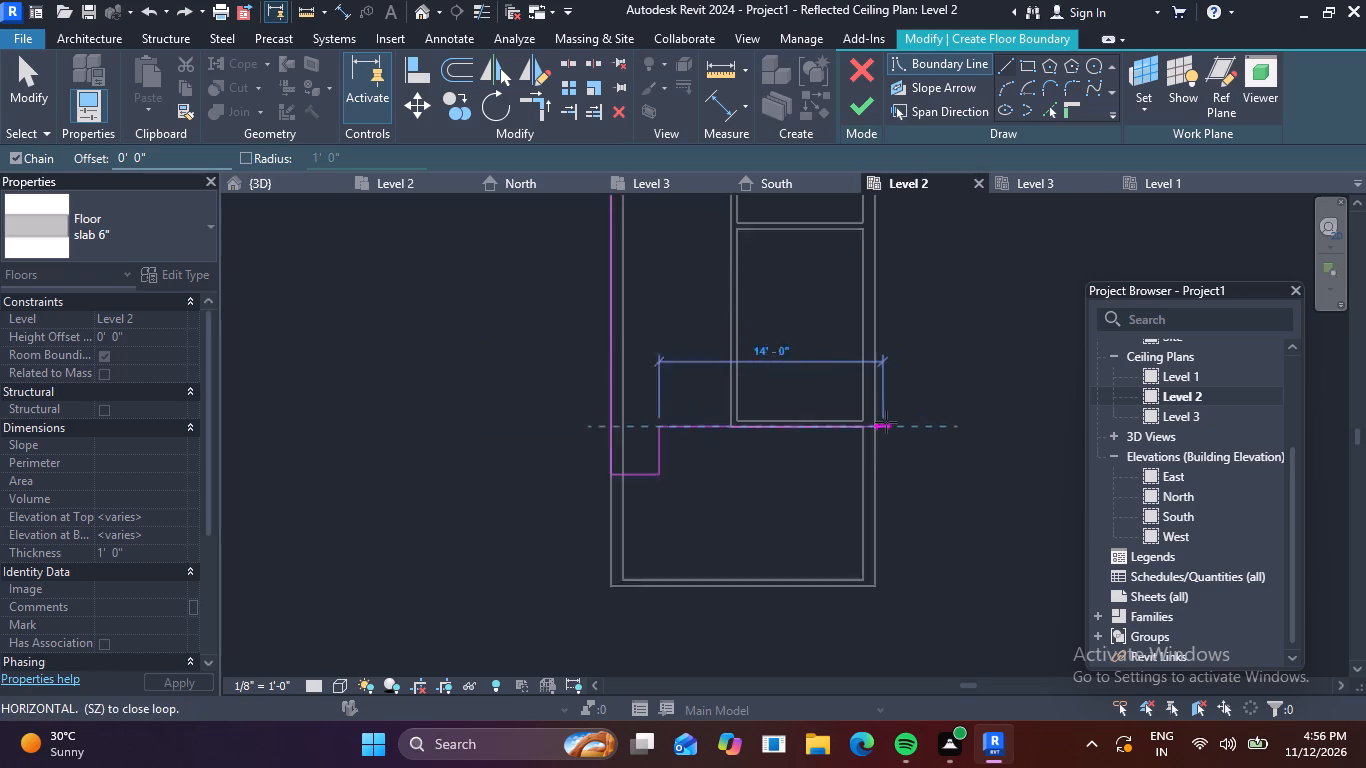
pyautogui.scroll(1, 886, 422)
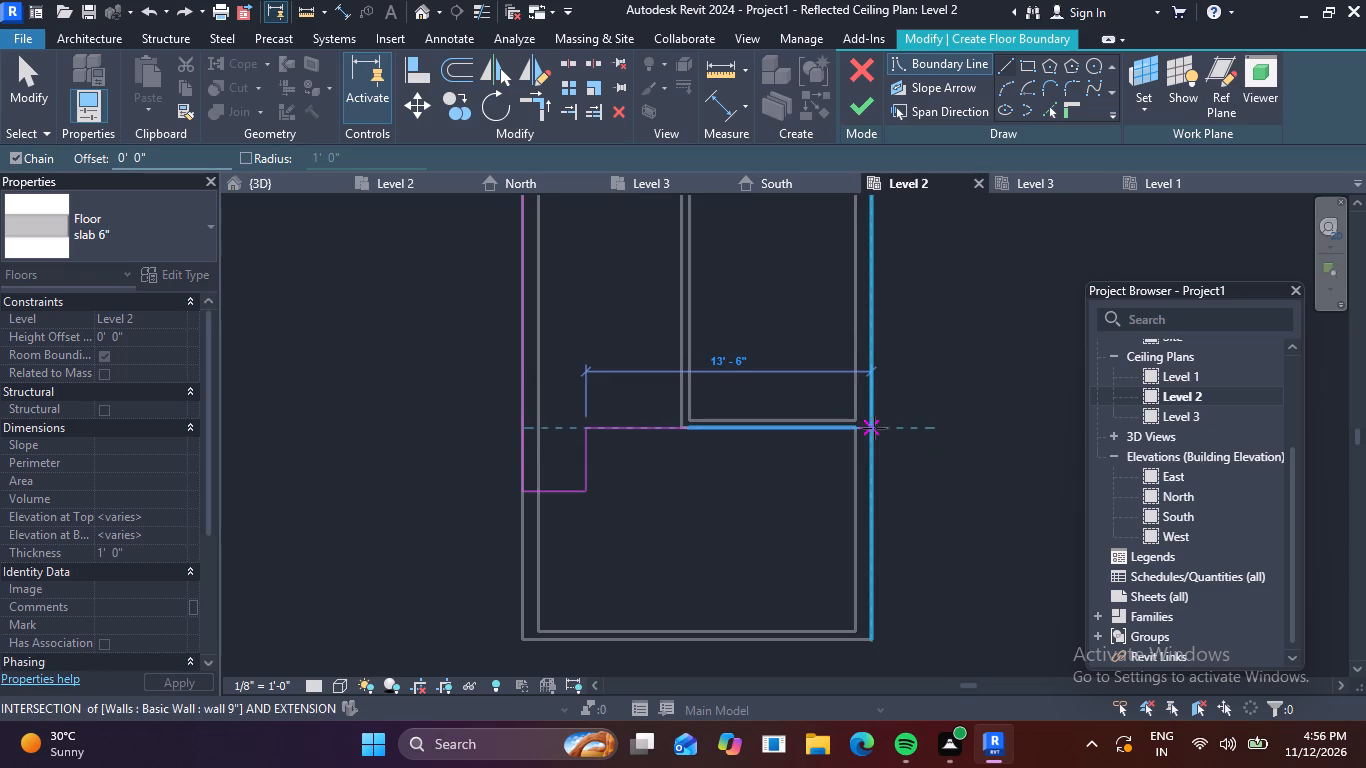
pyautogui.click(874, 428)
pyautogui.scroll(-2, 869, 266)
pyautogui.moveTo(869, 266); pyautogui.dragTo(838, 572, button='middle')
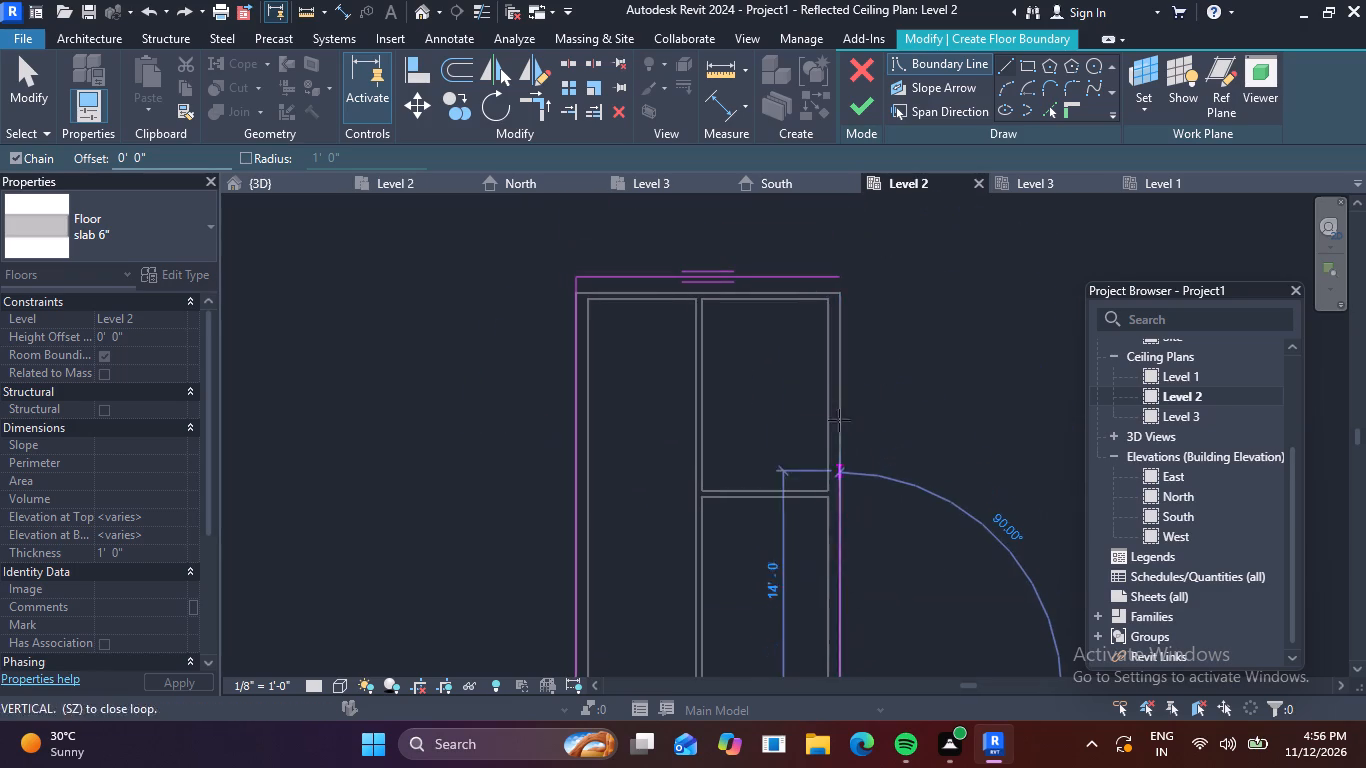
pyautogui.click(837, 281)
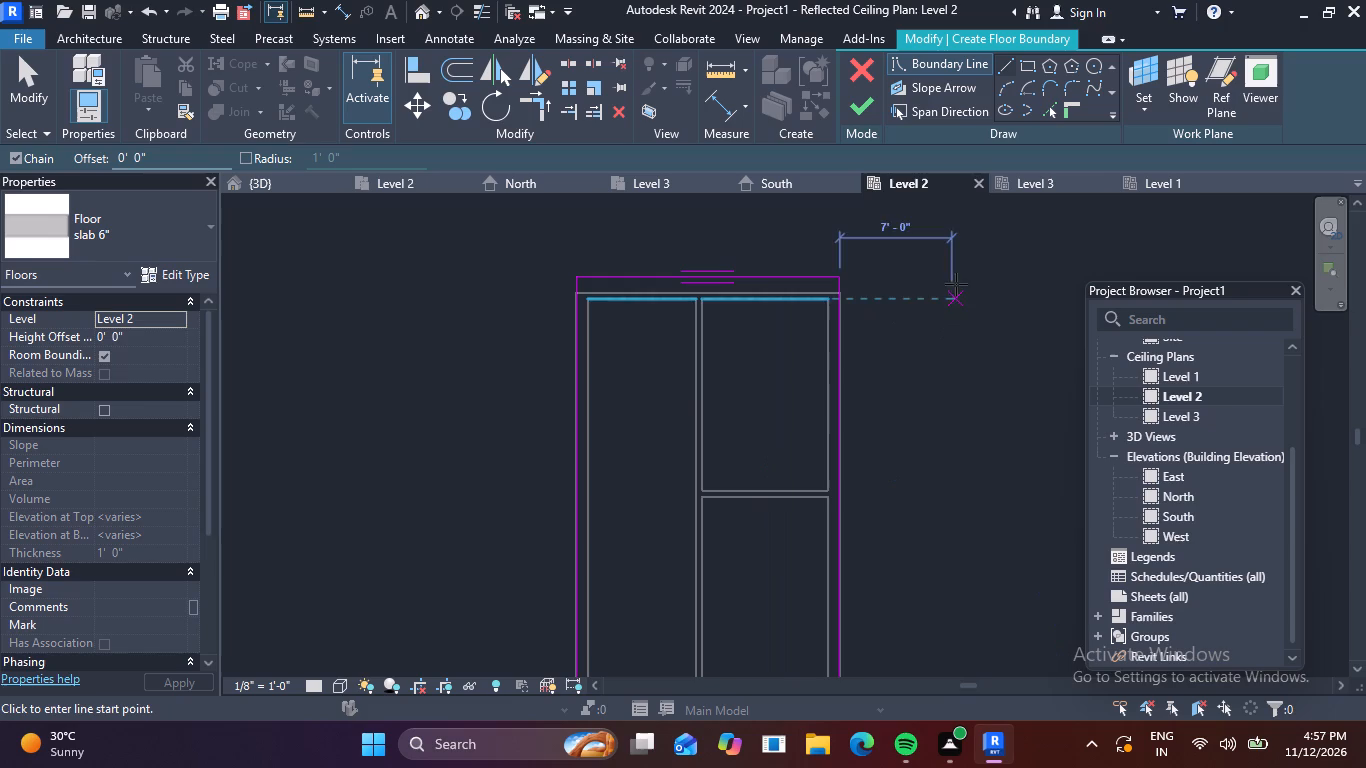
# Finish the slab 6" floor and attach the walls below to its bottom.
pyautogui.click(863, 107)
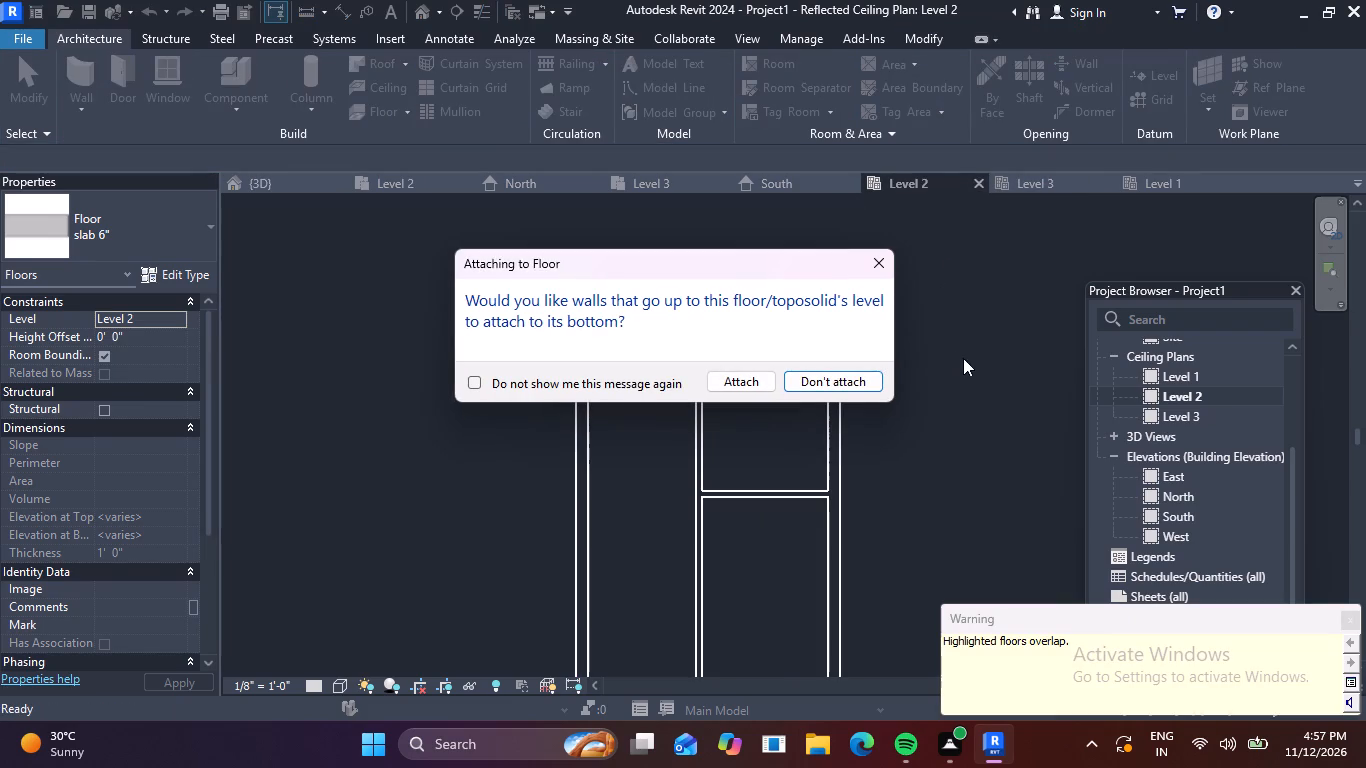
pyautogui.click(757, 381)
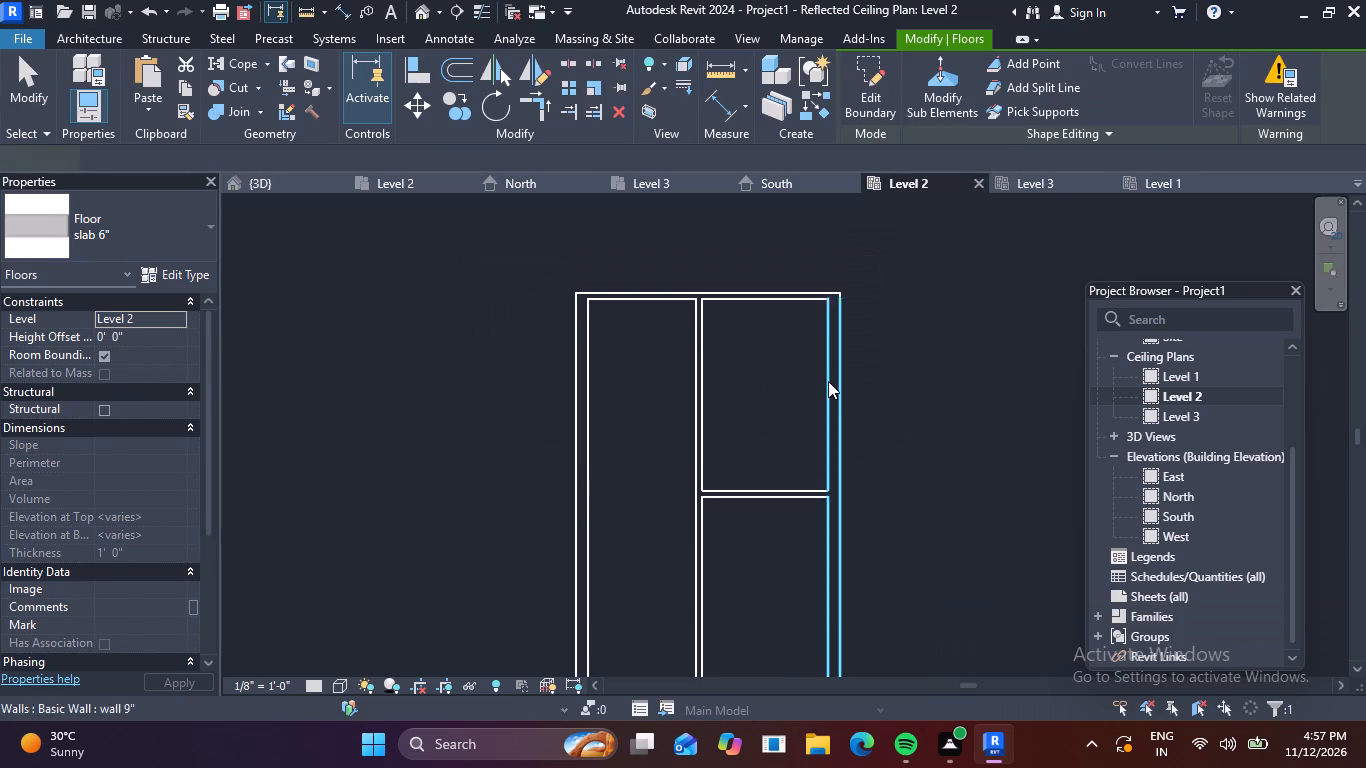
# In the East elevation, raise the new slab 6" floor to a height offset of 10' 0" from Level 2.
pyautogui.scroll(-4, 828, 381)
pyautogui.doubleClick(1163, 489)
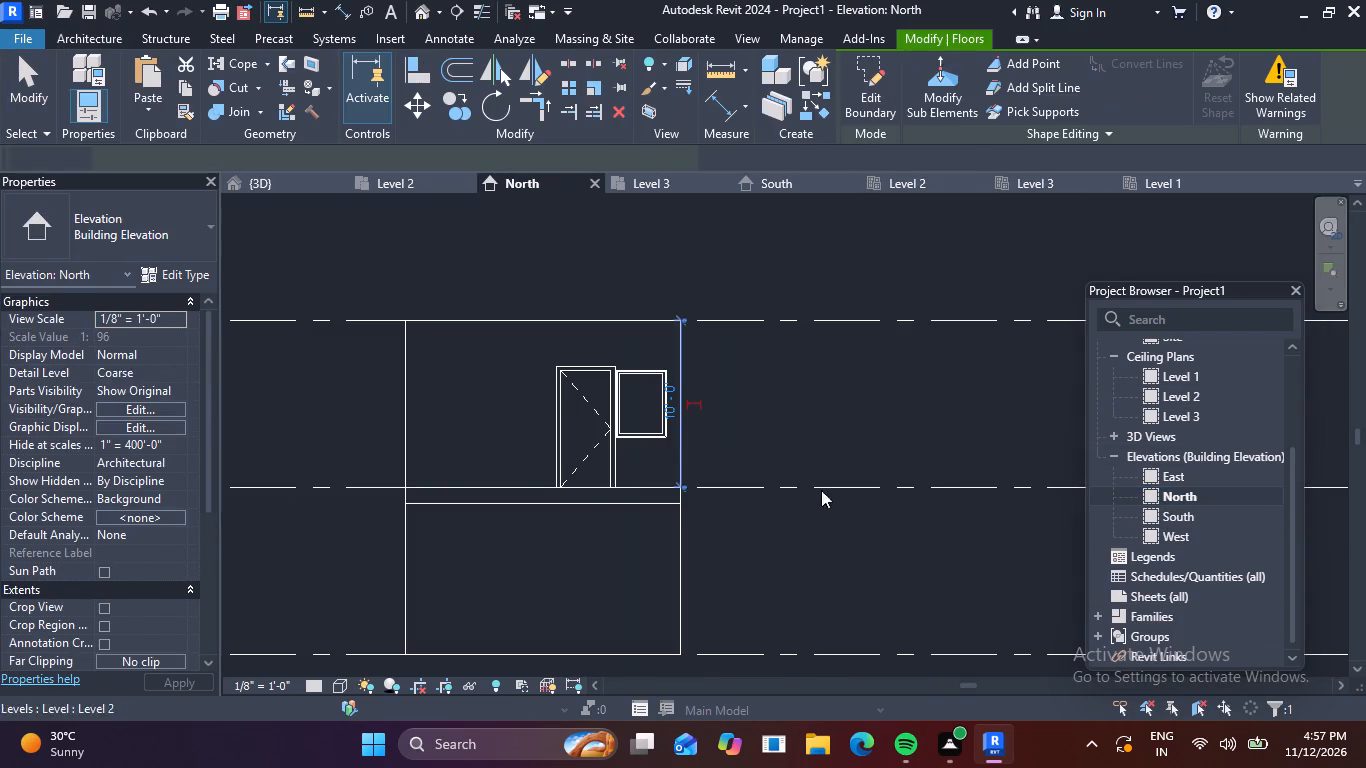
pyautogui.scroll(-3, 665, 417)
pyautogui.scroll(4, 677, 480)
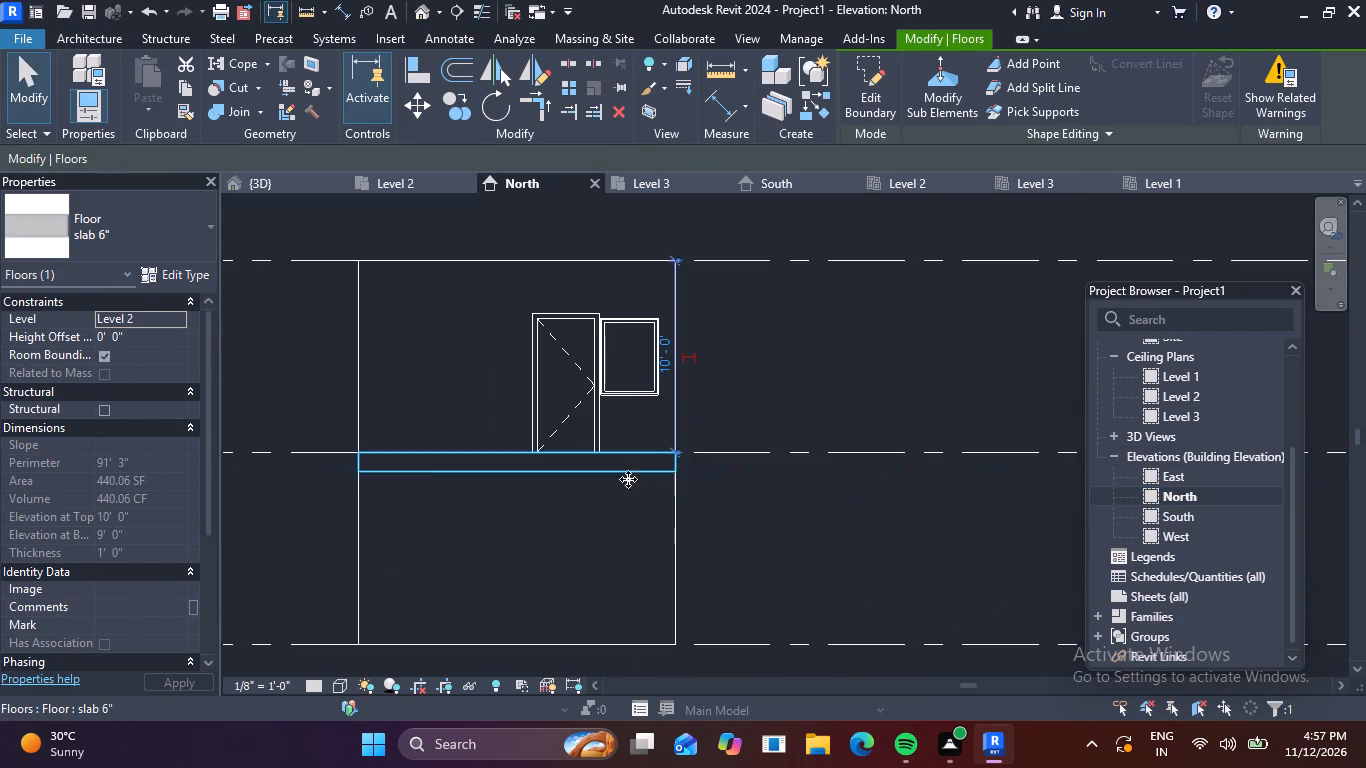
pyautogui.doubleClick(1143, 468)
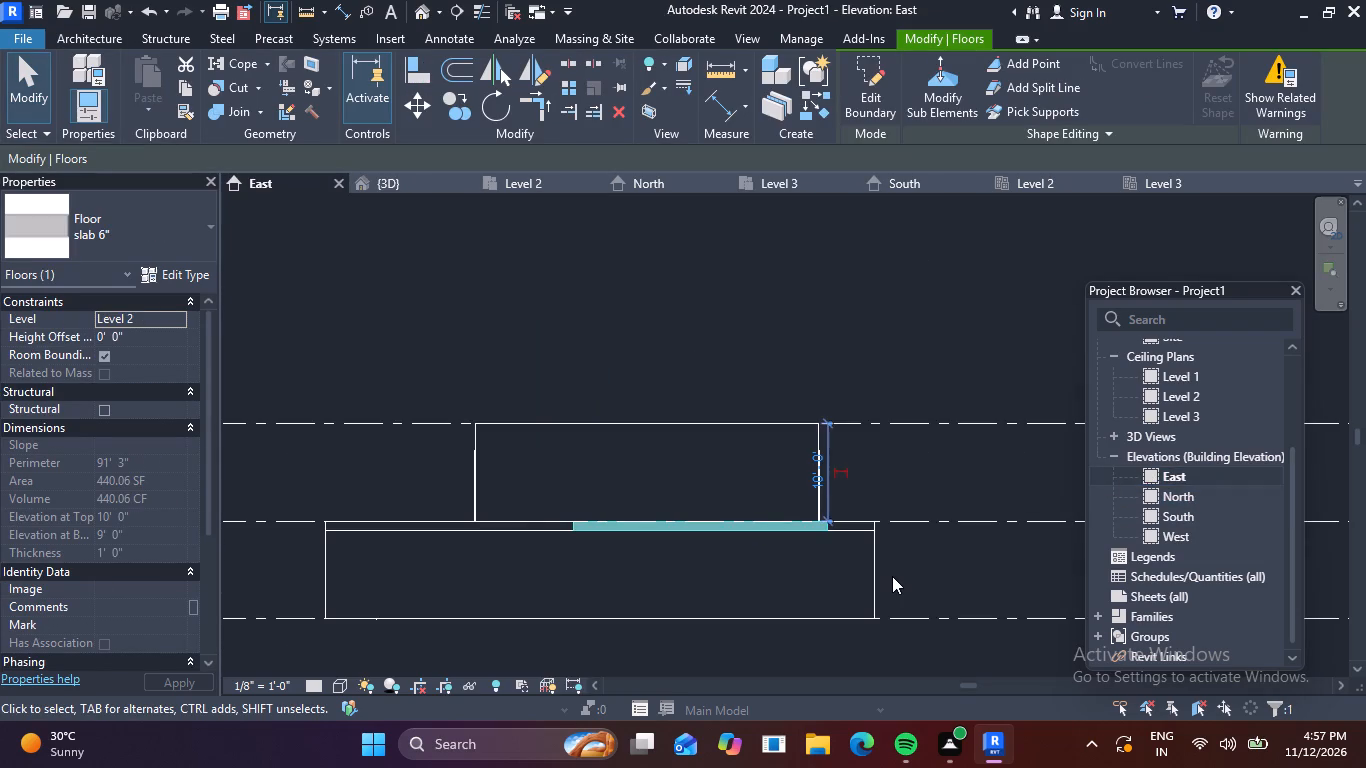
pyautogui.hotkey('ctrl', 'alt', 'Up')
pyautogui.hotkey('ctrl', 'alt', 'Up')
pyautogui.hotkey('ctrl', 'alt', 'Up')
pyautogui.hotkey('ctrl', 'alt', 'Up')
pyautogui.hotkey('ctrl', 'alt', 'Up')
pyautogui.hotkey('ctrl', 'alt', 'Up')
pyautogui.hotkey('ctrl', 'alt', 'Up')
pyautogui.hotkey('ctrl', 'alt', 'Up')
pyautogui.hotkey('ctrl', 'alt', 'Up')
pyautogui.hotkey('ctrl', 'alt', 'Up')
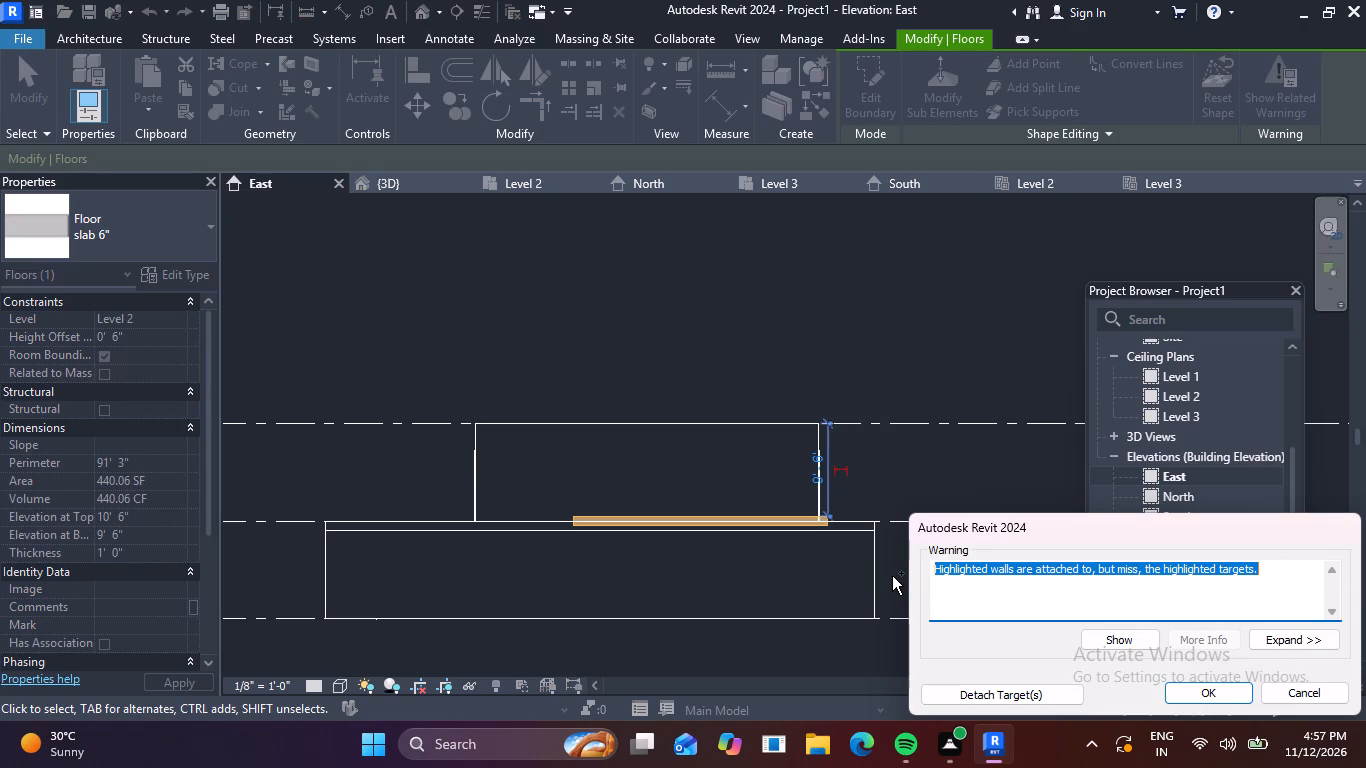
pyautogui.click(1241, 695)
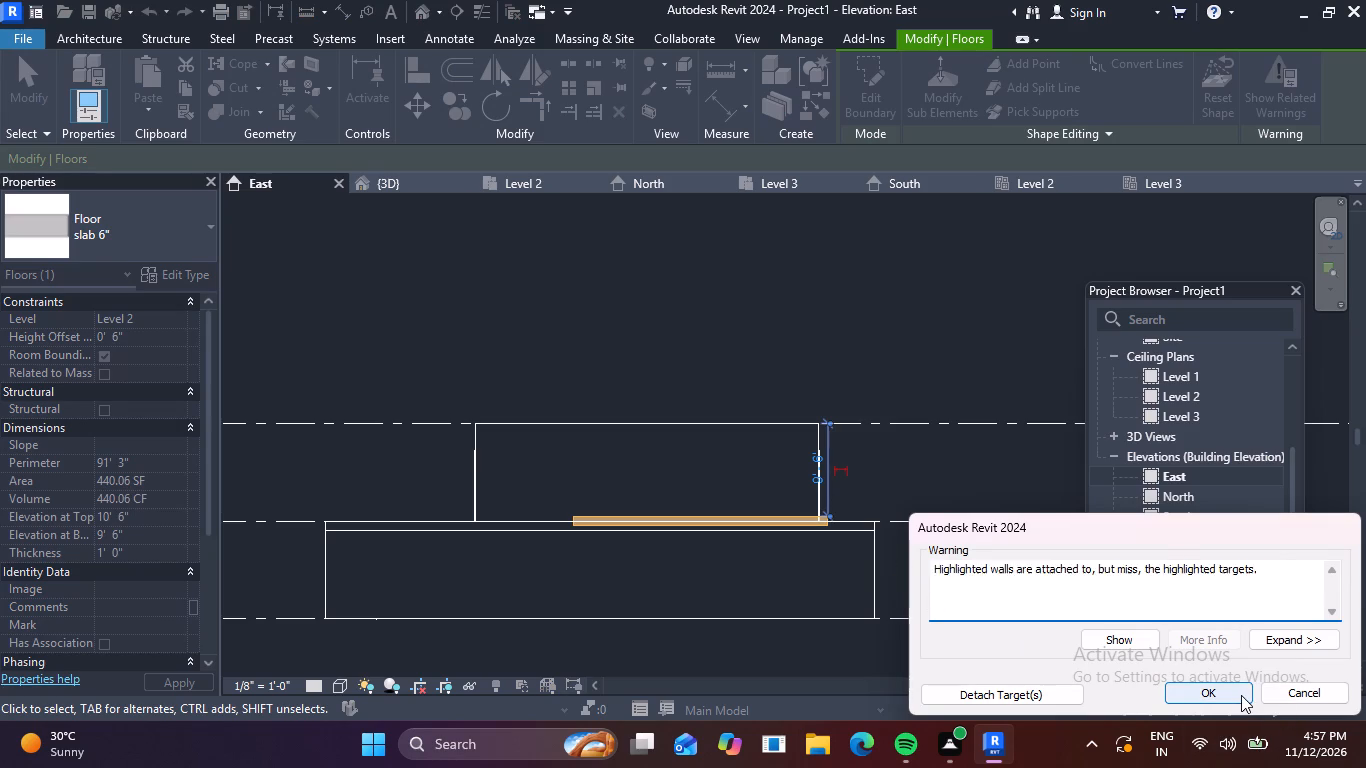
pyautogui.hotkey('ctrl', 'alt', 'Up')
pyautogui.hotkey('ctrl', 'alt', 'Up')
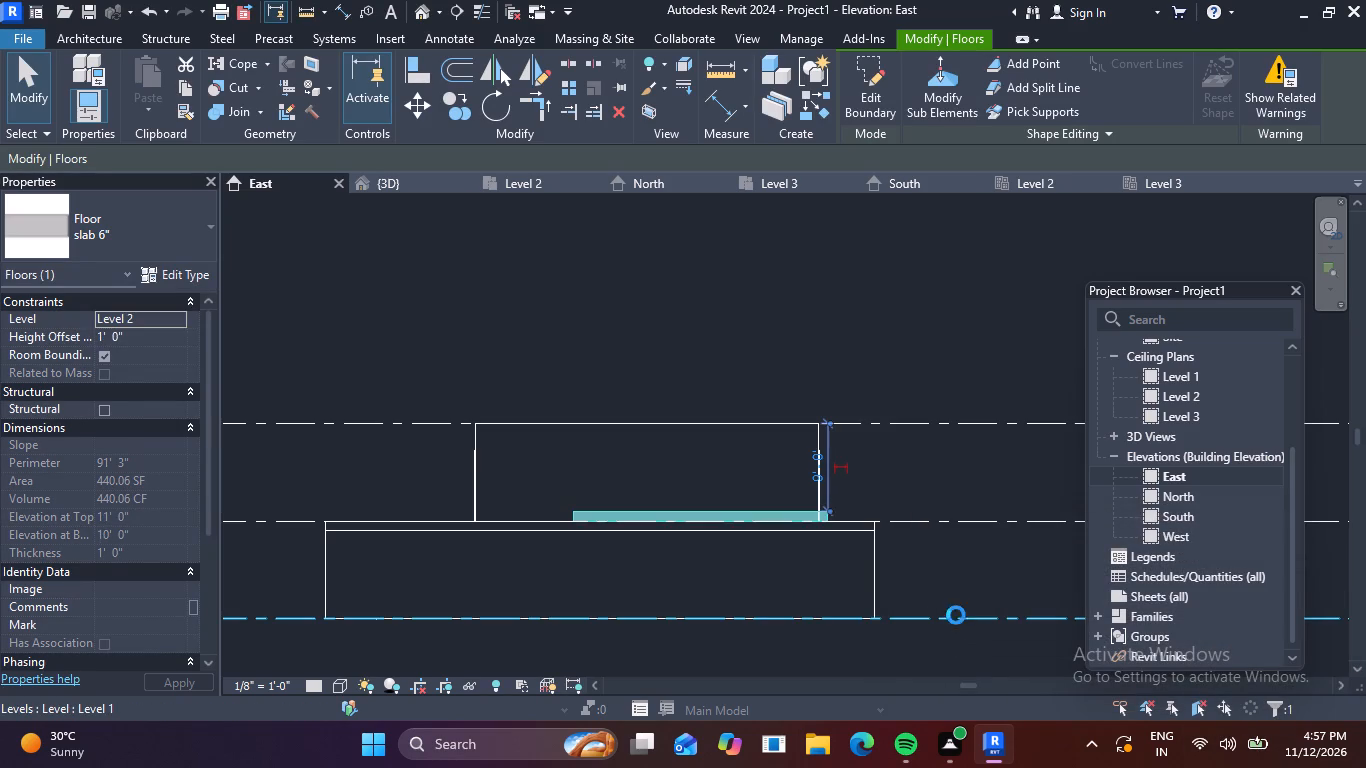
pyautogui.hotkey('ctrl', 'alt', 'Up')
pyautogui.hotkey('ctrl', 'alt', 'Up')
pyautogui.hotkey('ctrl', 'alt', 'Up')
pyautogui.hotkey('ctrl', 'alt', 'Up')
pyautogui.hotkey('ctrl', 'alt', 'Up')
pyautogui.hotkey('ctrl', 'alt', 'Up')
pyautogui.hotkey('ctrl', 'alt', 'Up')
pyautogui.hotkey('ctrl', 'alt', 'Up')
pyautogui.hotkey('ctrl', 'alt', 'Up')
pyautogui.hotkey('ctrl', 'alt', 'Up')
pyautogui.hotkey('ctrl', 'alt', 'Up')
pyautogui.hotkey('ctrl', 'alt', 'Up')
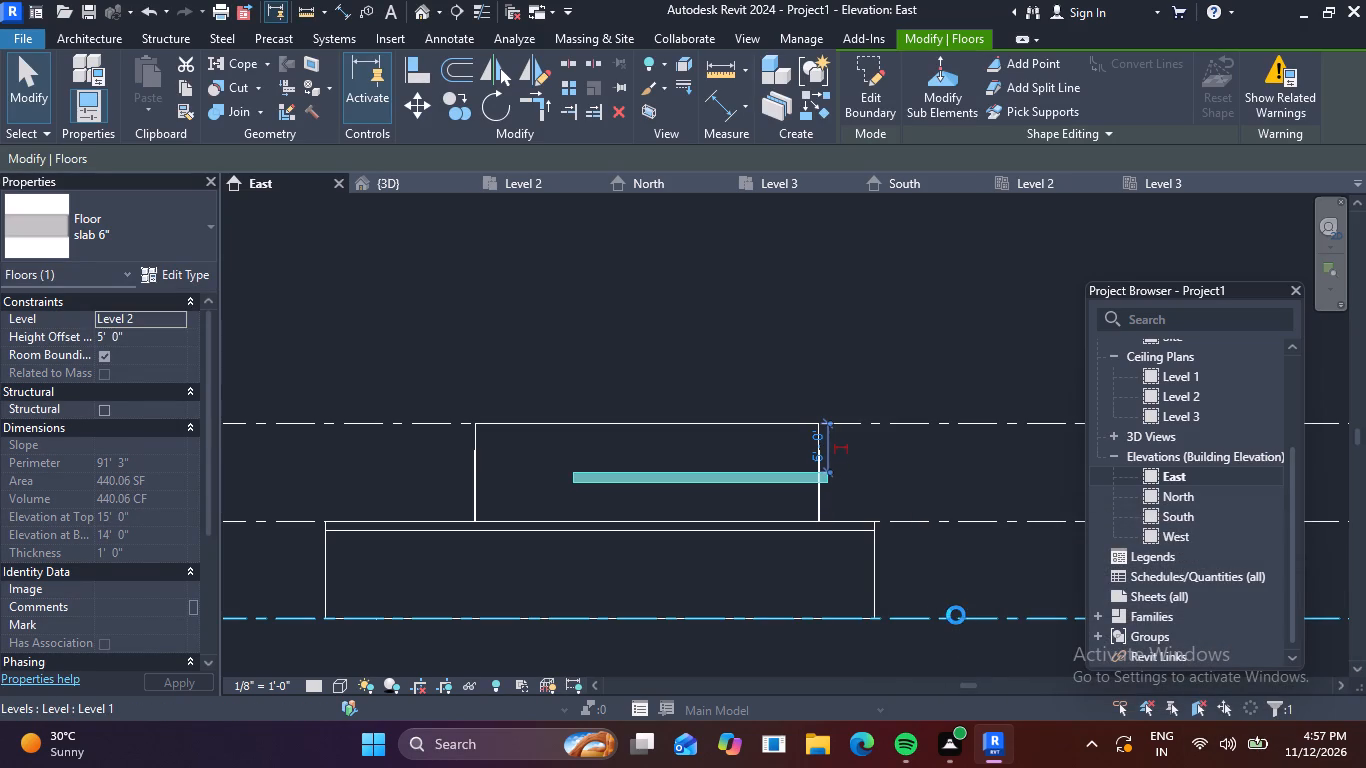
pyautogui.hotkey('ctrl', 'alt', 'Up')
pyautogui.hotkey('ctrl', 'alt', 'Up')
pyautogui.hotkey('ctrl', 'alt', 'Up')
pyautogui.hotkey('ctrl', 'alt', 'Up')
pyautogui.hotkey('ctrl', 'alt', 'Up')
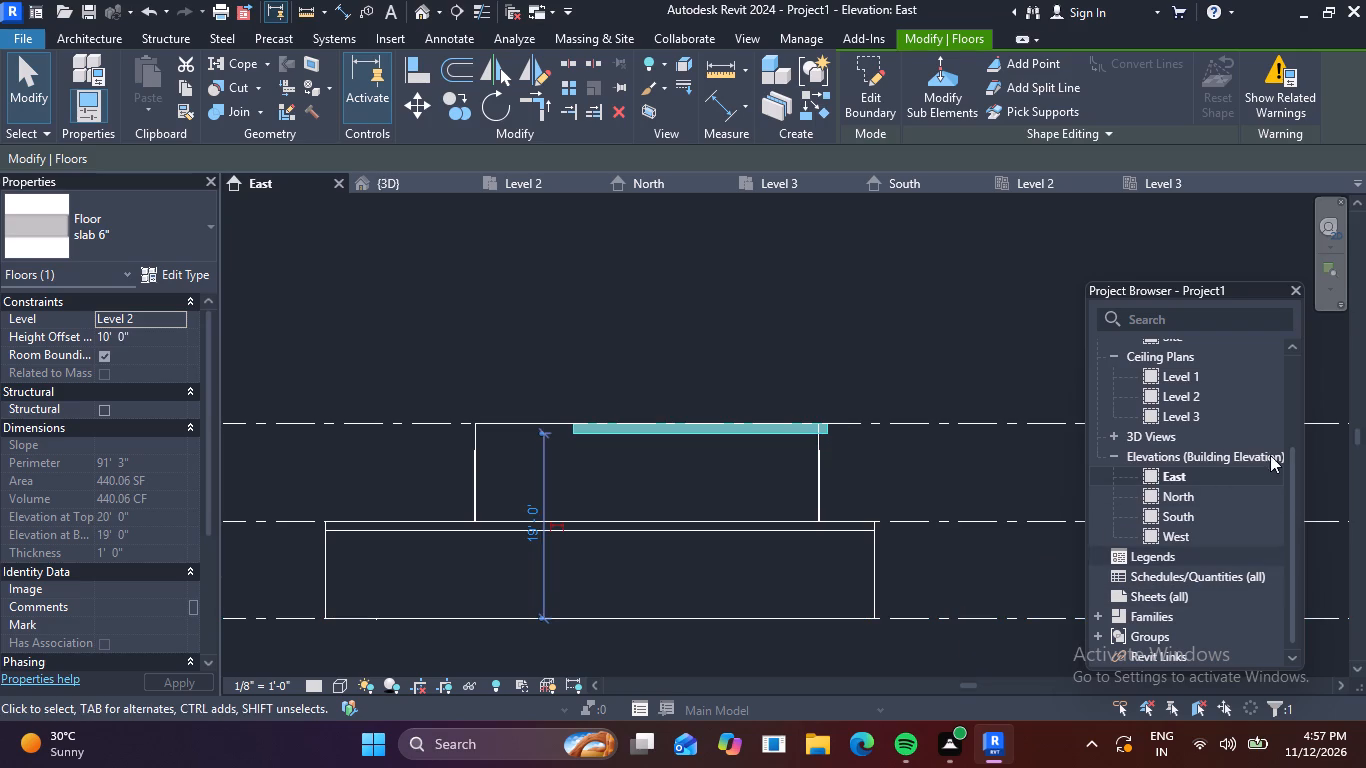
# Examine the raised slab on top of the upper storey in the 3D view.
pyautogui.scroll(-1, 1169, 373)
pyautogui.click(426, 5)
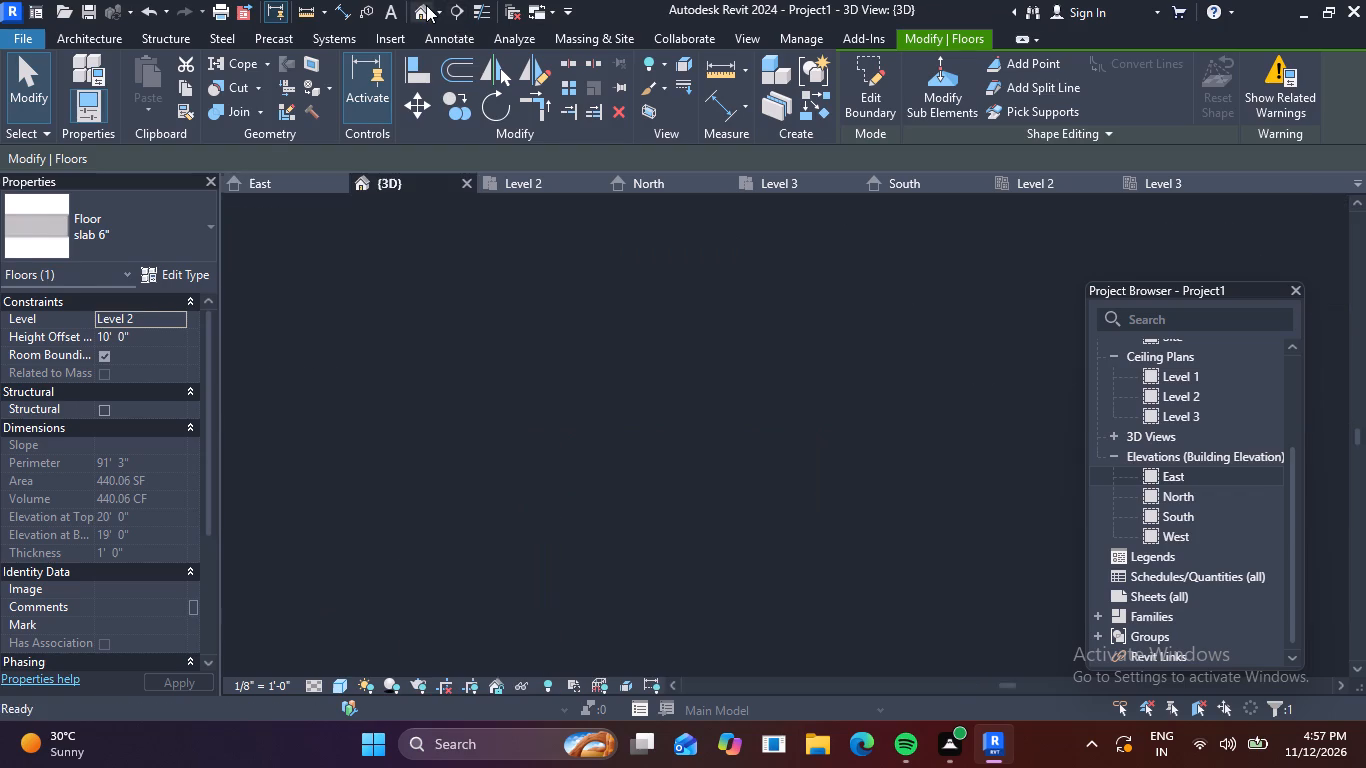
pyautogui.scroll(-2, 630, 412)
pyautogui.scroll(6, 521, 539)
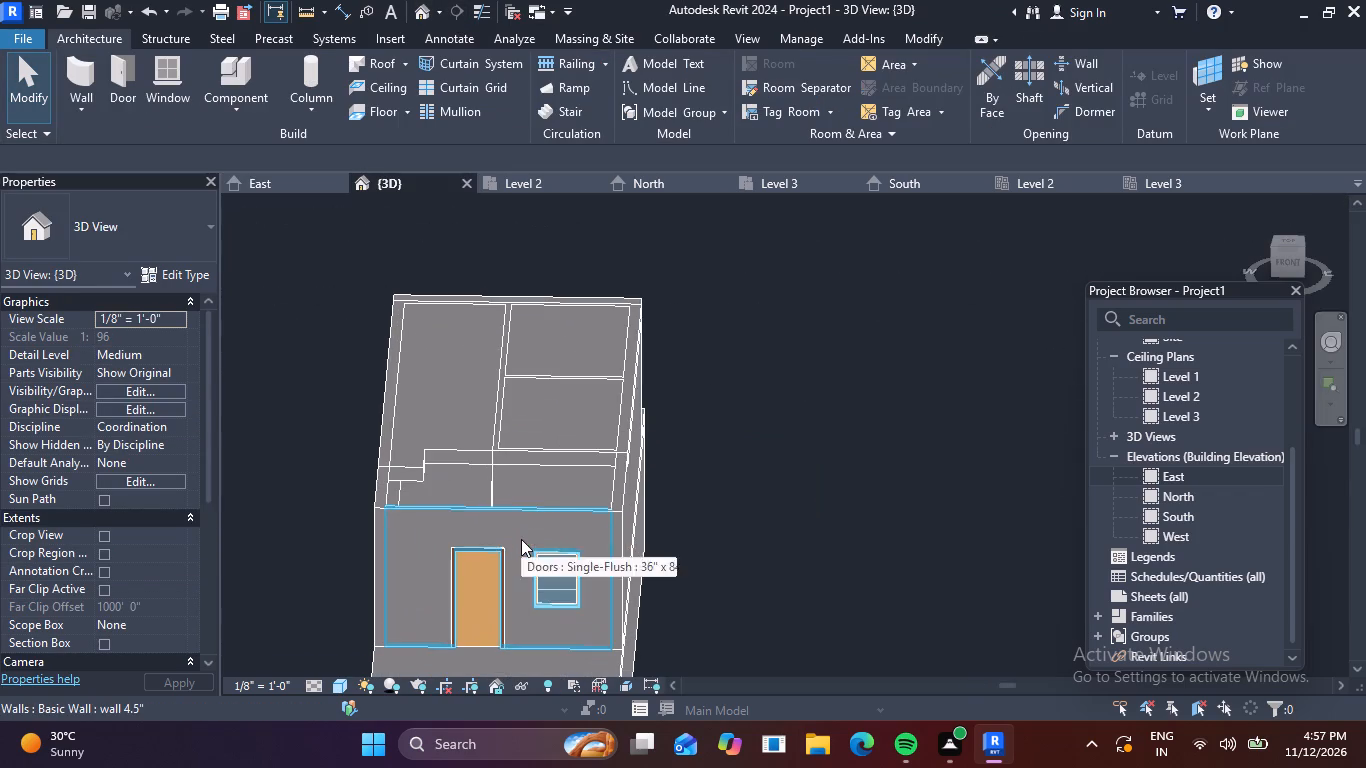
pyautogui.scroll(5, 343, 539)
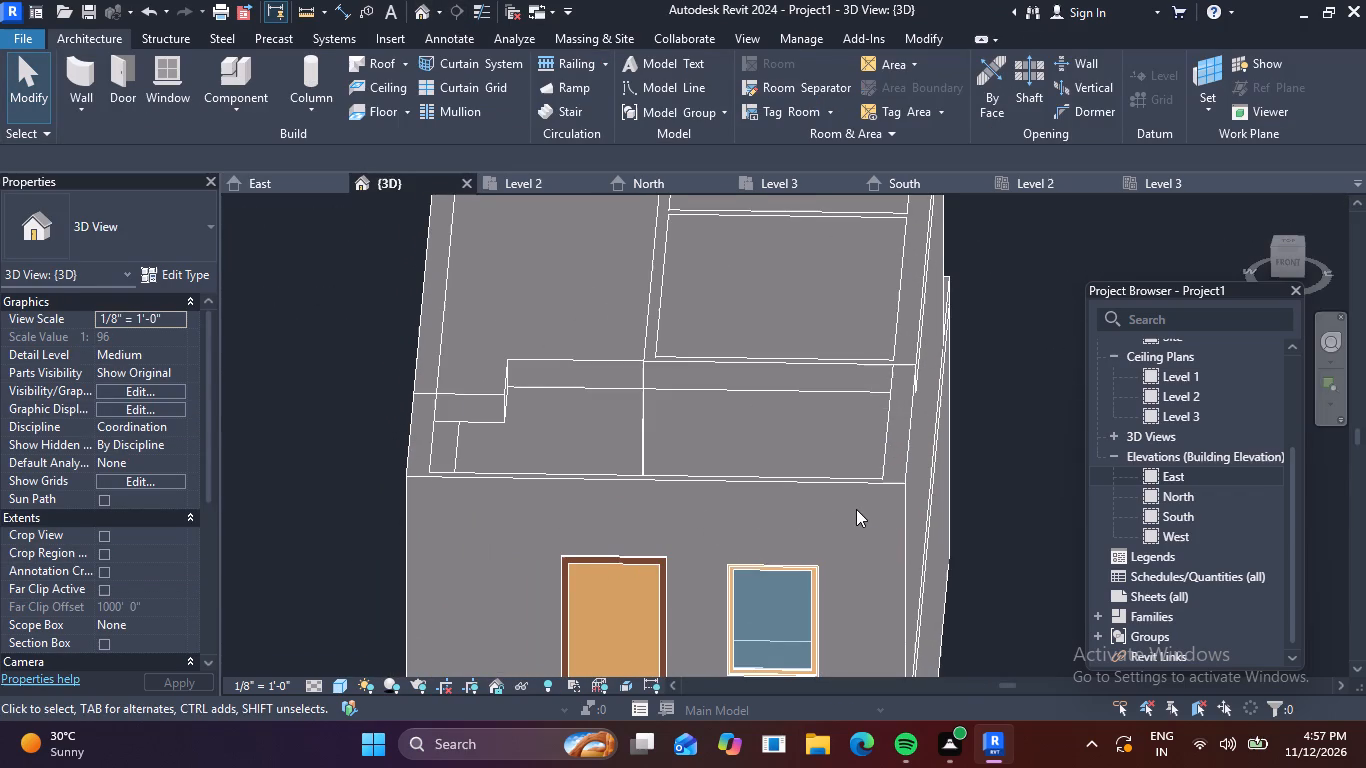
pyautogui.keyDown('shift'); pyautogui.moveTo(961, 419); pyautogui.dragTo(951, 432, button='middle'); pyautogui.keyUp('shift')
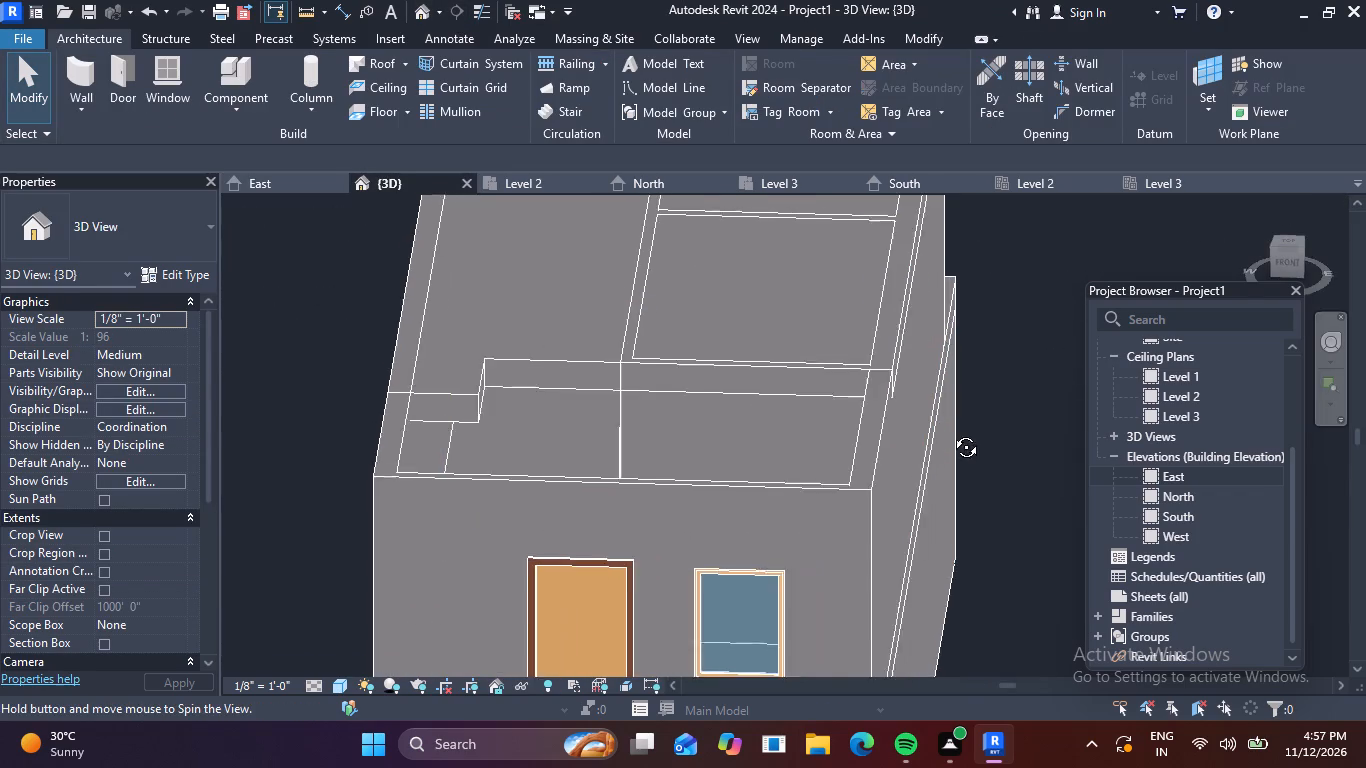
pyautogui.keyDown('shift'); pyautogui.moveTo(951, 432); pyautogui.dragTo(932, 554, button='middle'); pyautogui.keyUp('shift')
pyautogui.scroll(-4, 932, 554)
pyautogui.moveTo(929, 570); pyautogui.dragTo(1026, 286, button='middle')
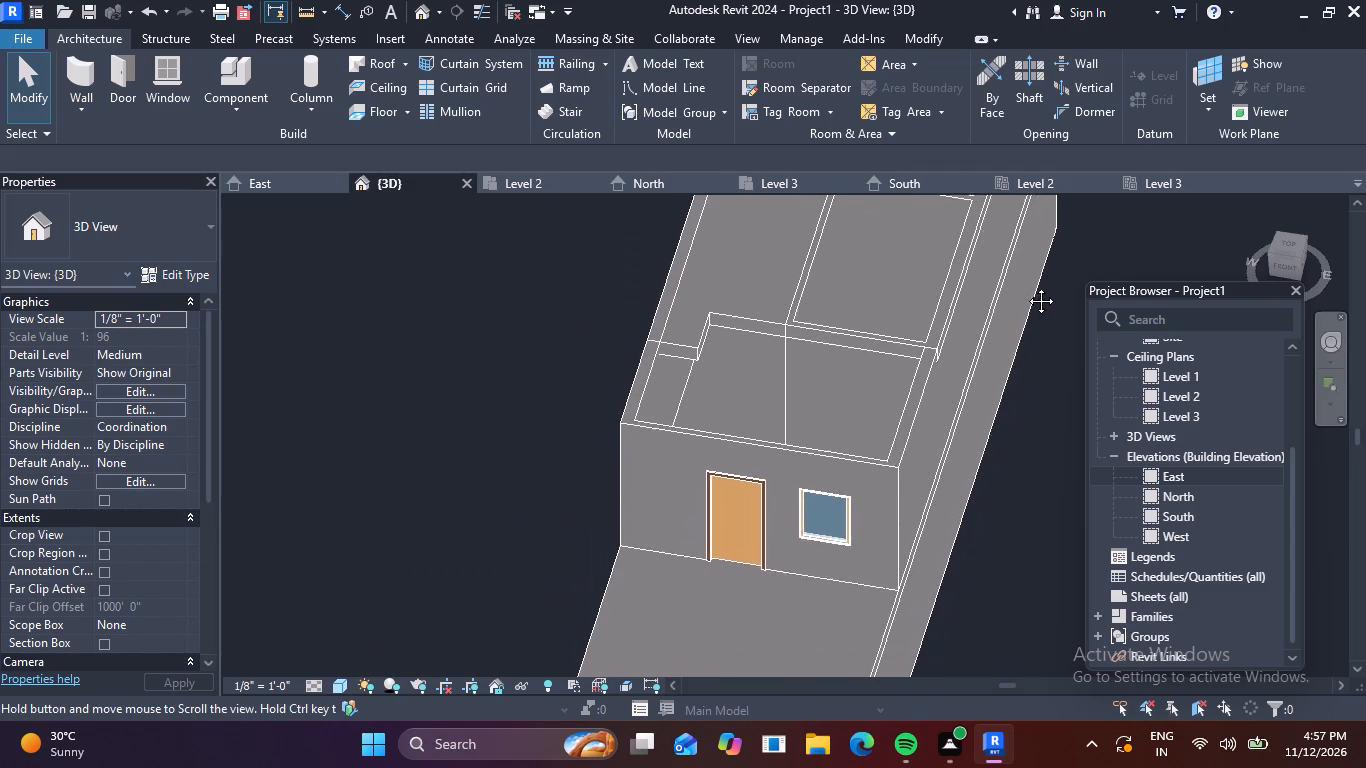
pyautogui.moveTo(1026, 286); pyautogui.dragTo(1028, 283, button='middle')
pyautogui.keyDown('shift'); pyautogui.moveTo(974, 378); pyautogui.dragTo(965, 512, button='middle'); pyautogui.keyUp('shift')
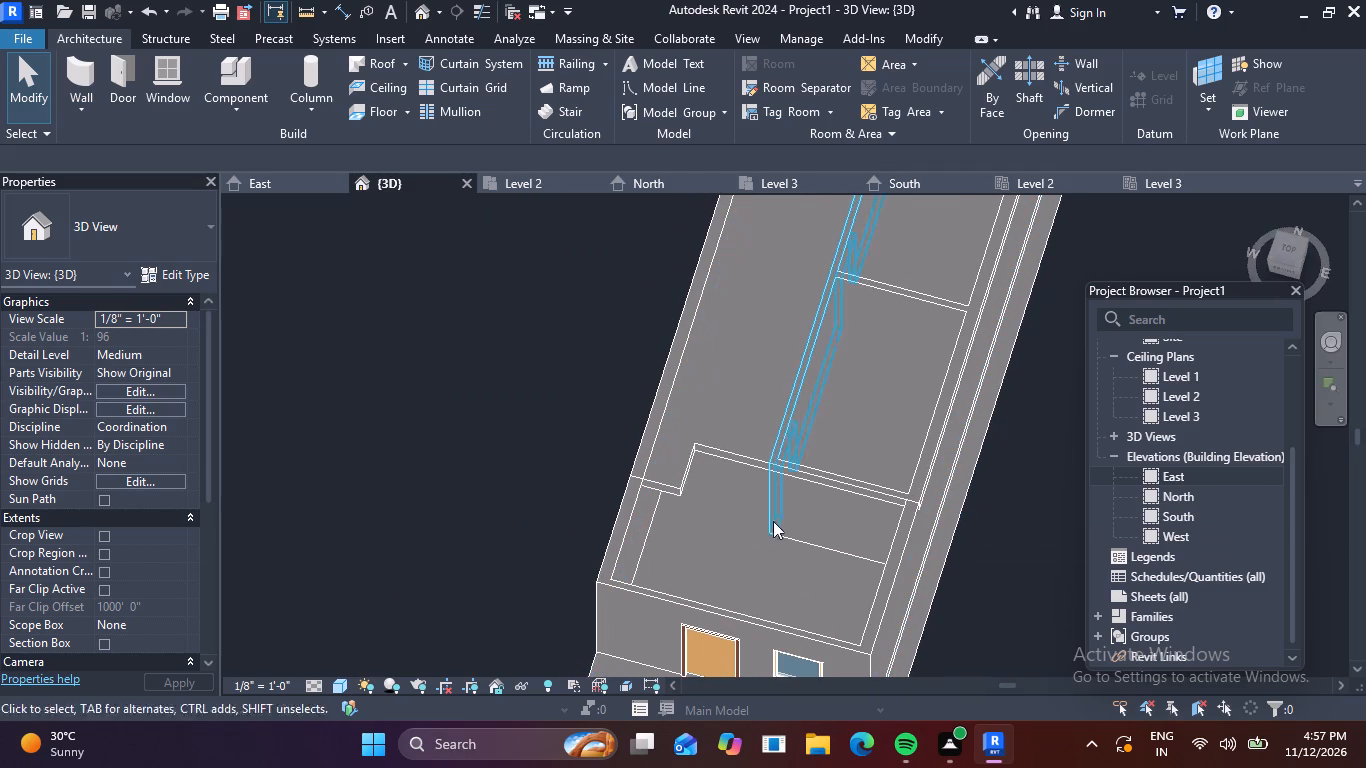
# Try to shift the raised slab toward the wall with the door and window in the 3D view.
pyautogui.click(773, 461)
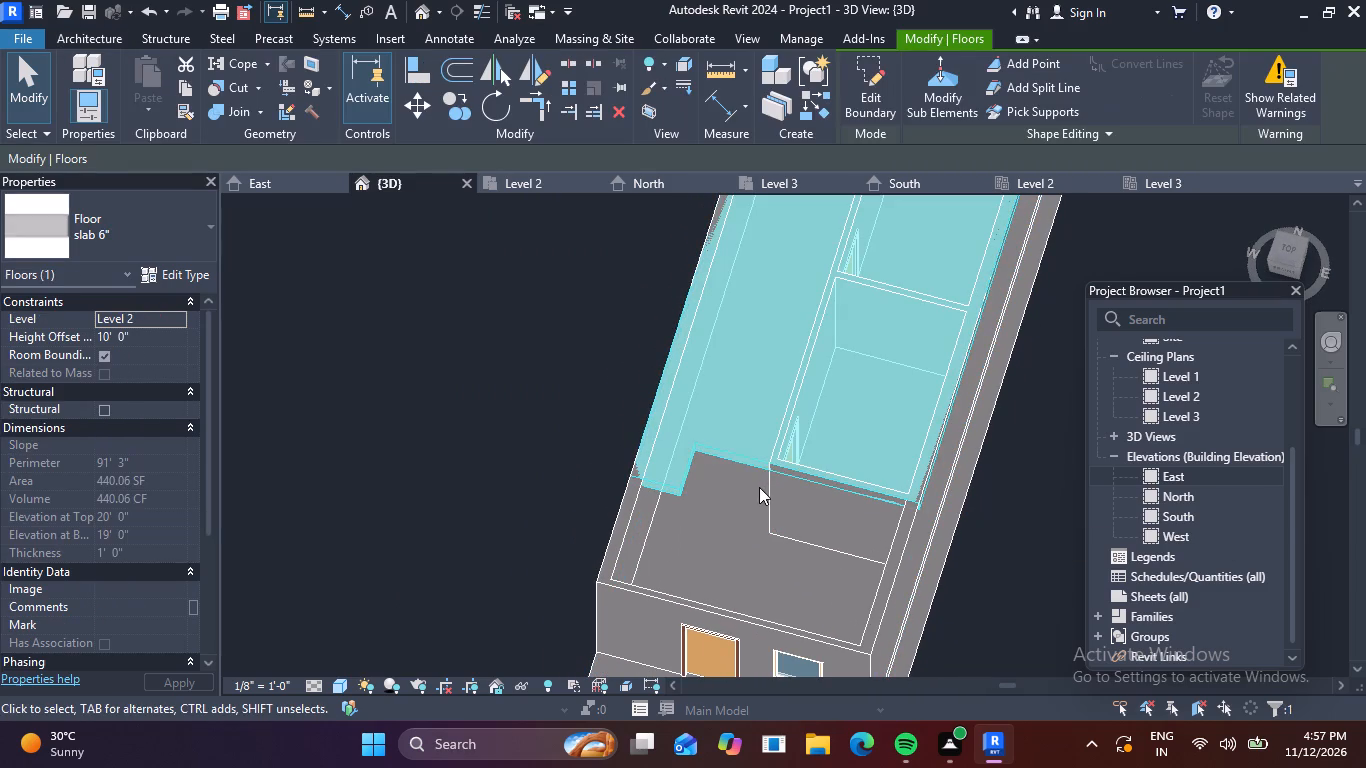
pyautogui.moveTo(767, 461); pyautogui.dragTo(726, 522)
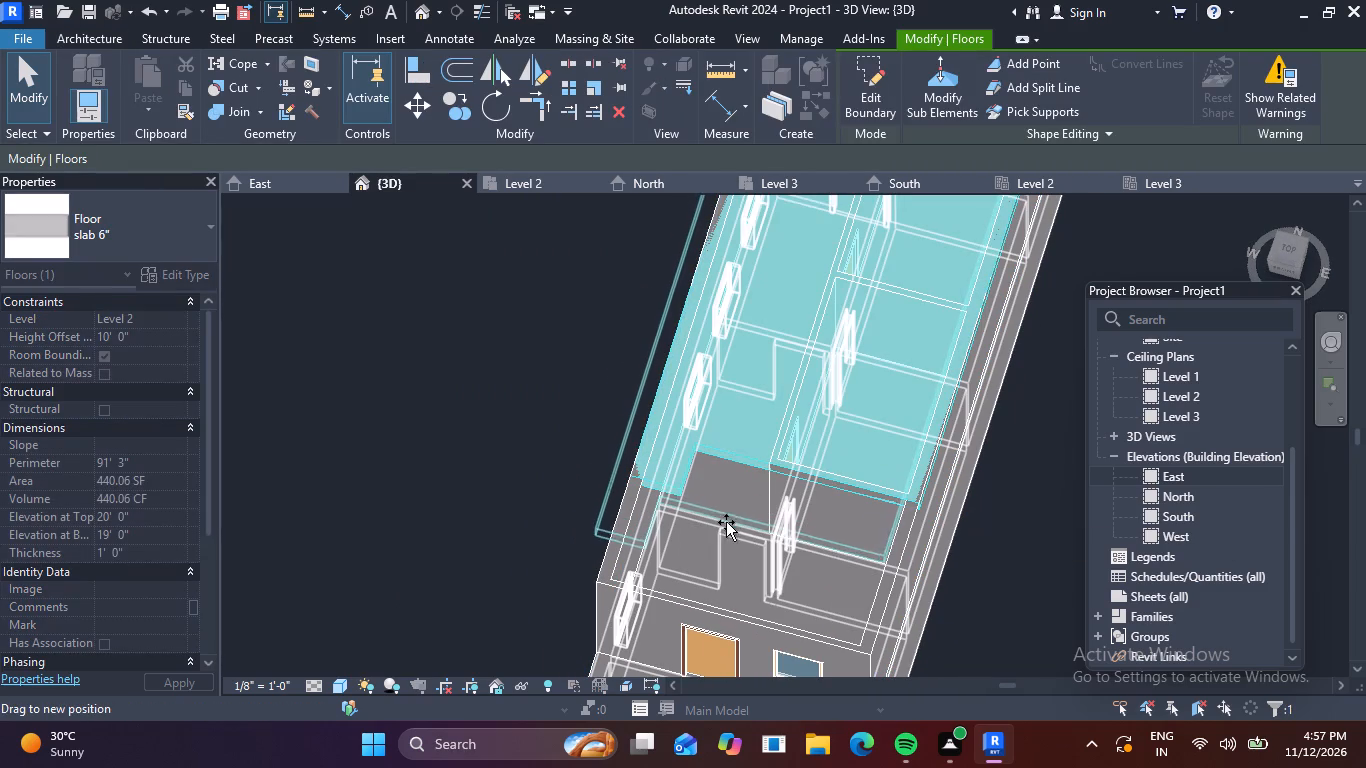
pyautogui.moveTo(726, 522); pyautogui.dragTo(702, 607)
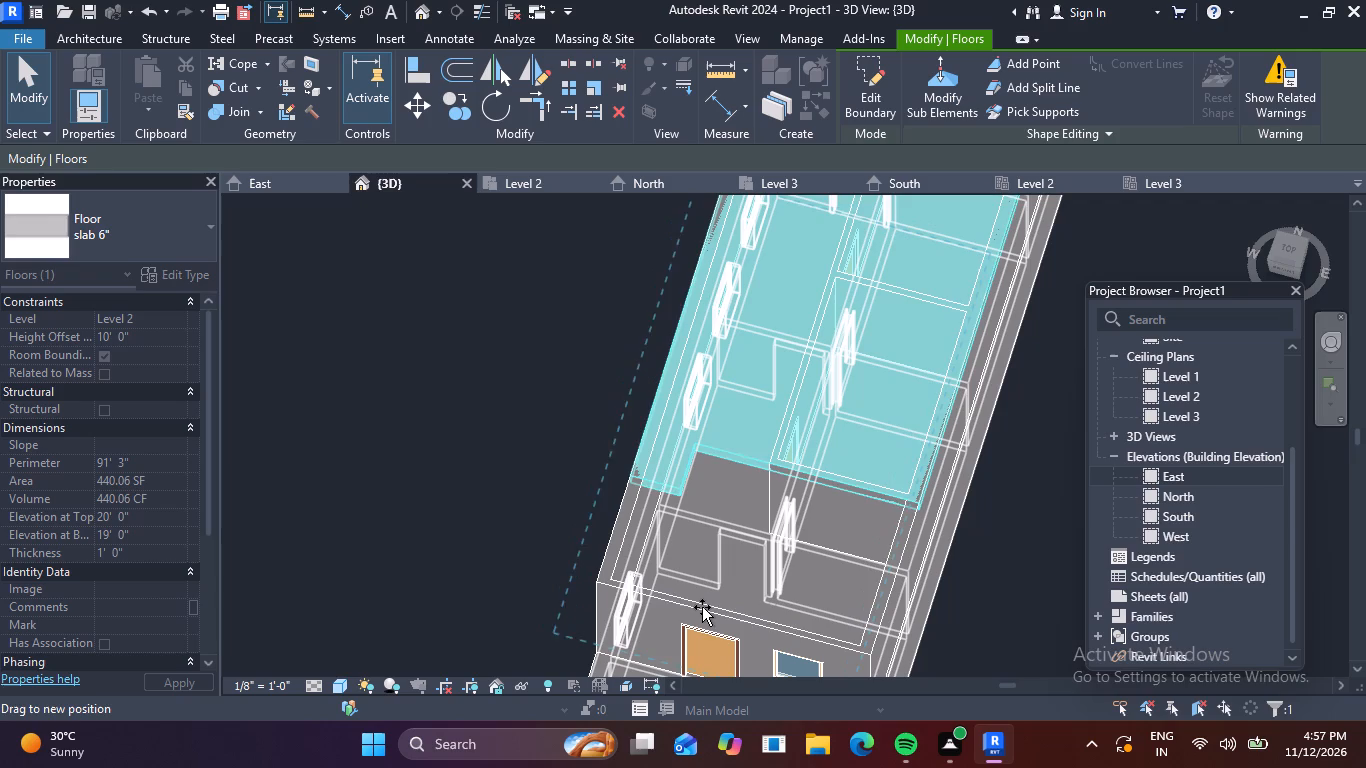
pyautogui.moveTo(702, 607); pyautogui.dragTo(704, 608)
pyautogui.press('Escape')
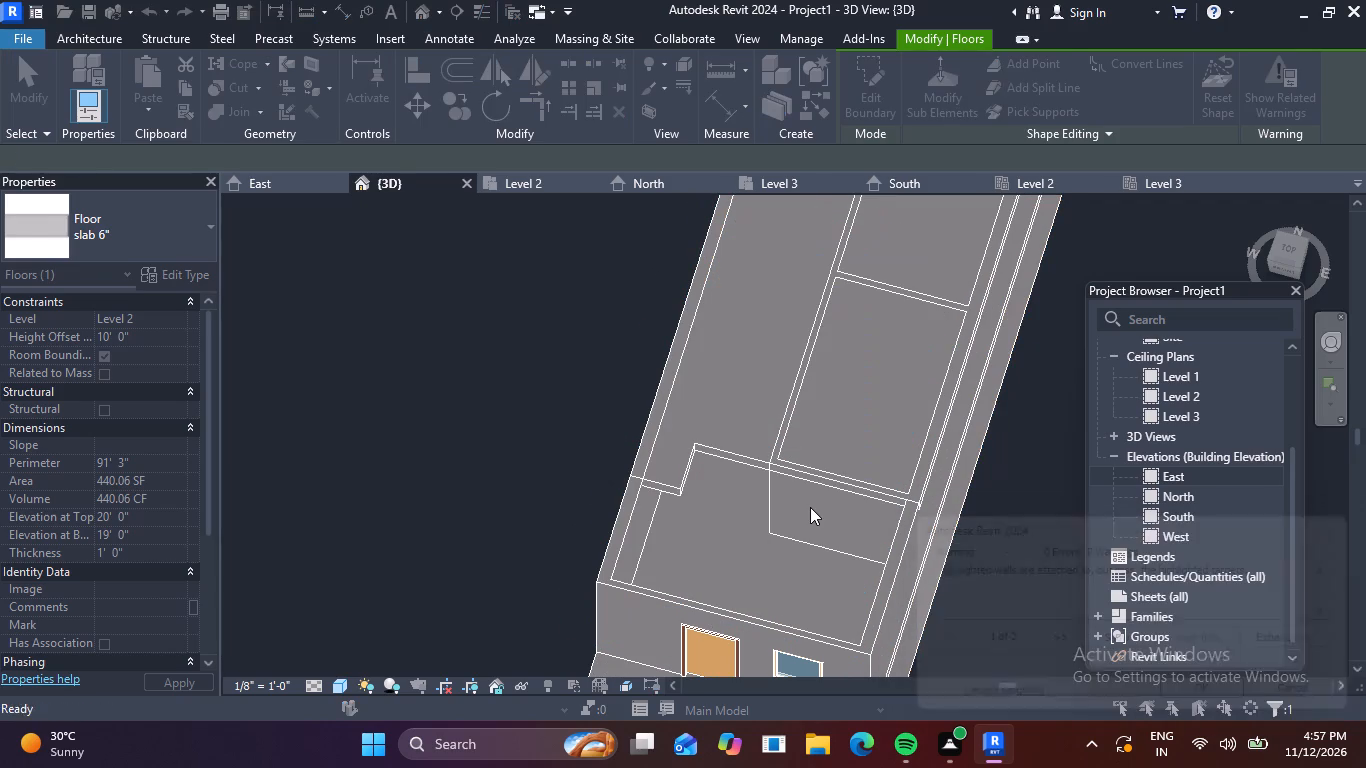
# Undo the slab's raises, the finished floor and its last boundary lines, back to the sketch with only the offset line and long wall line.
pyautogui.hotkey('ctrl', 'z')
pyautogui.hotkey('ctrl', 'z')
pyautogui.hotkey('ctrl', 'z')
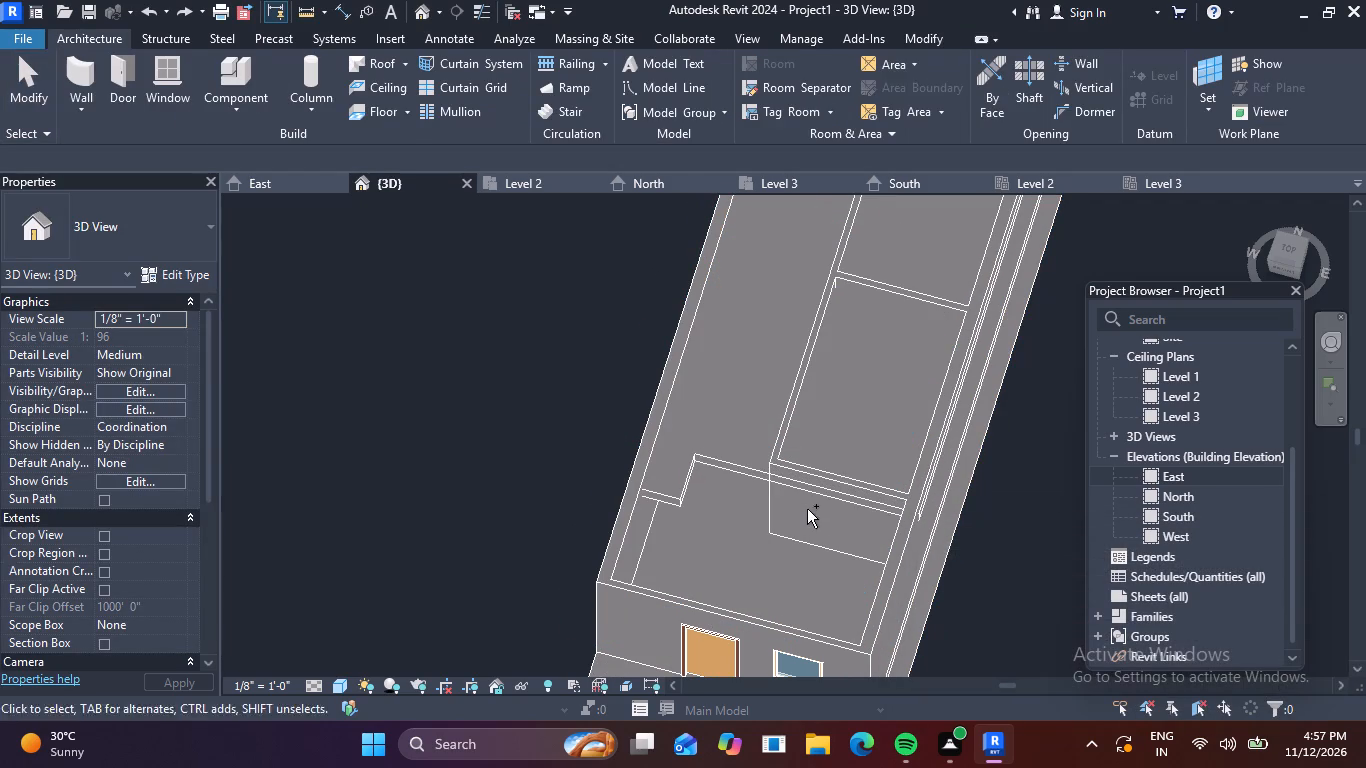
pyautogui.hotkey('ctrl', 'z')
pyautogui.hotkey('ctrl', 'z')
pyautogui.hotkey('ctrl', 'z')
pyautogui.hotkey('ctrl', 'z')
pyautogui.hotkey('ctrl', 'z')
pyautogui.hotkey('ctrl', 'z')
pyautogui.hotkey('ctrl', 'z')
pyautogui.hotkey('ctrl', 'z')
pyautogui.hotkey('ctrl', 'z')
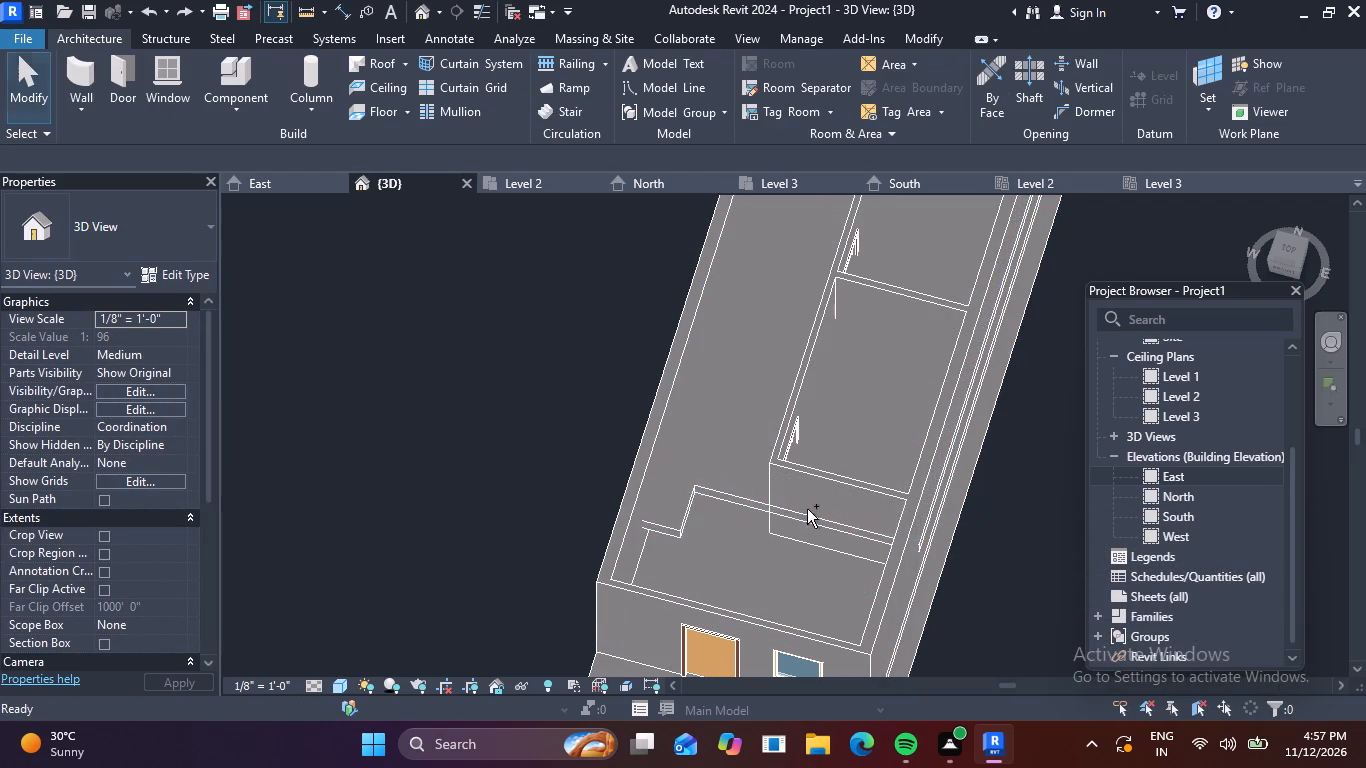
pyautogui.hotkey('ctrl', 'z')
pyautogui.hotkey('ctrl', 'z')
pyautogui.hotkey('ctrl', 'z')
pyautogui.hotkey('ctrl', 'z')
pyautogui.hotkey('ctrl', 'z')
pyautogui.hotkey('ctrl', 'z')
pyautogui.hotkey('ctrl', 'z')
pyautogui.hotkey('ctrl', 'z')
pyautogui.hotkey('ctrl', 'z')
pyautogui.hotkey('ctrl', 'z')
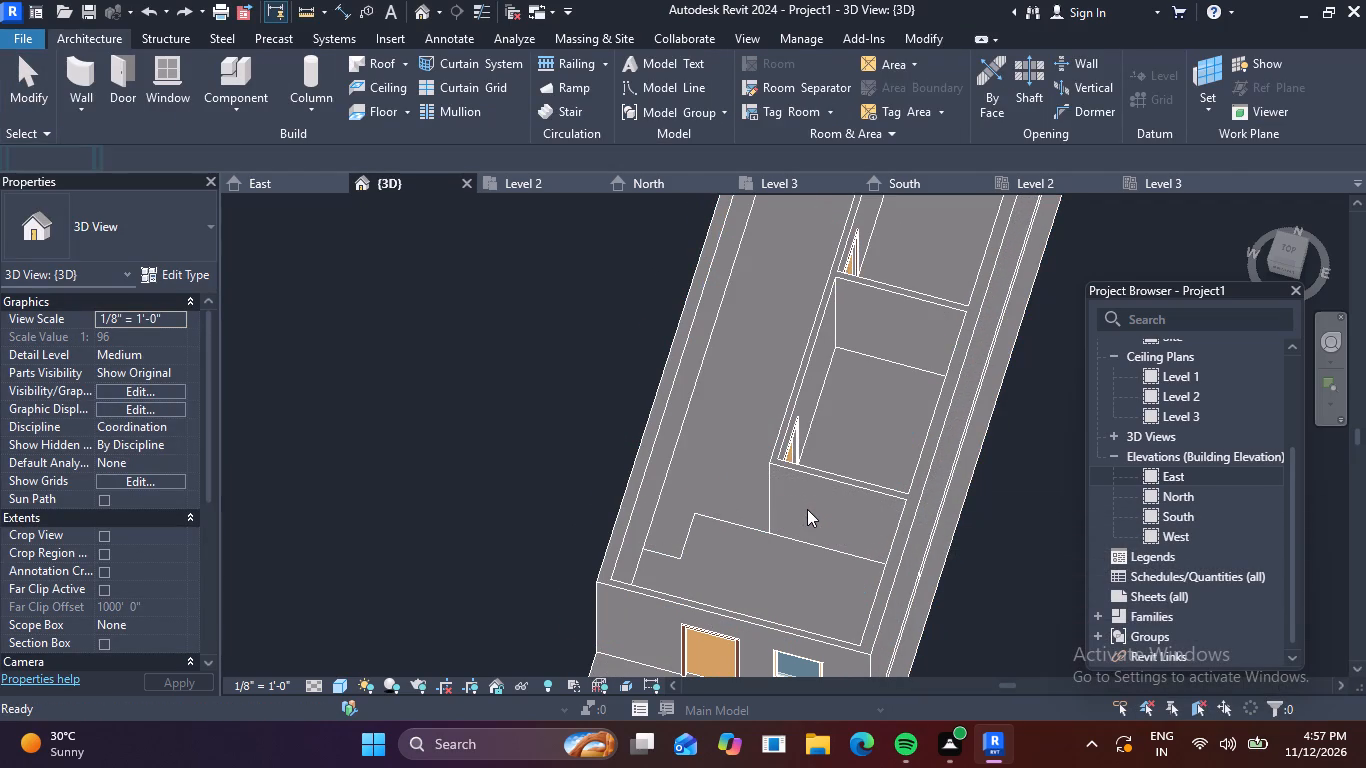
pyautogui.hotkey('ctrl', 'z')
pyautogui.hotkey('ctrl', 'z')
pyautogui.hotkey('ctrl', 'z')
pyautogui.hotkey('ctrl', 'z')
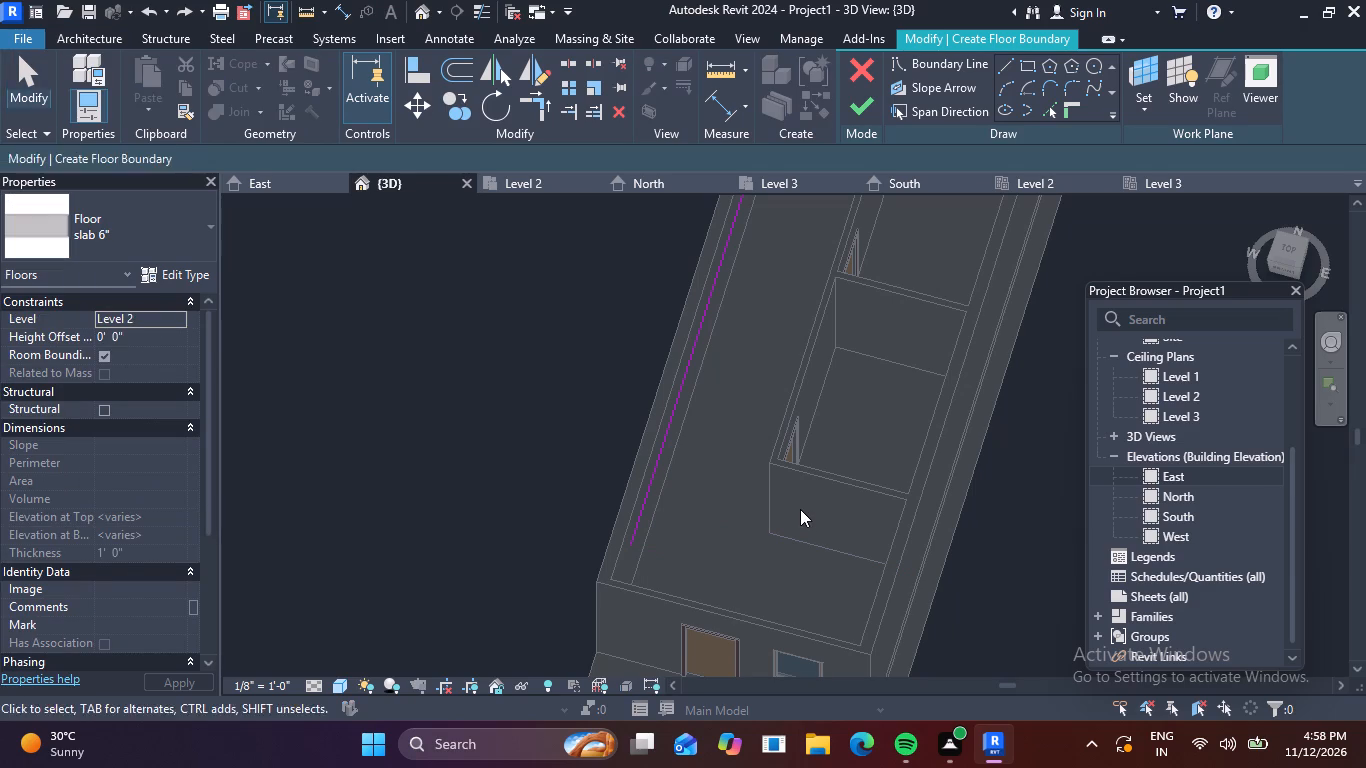
# Open the Level 2 floor plan and bring the unfinished floor boundary sketch into view.
pyautogui.scroll(-5, 745, 511)
pyautogui.moveTo(749, 541); pyautogui.dragTo(755, 600, button='middle')
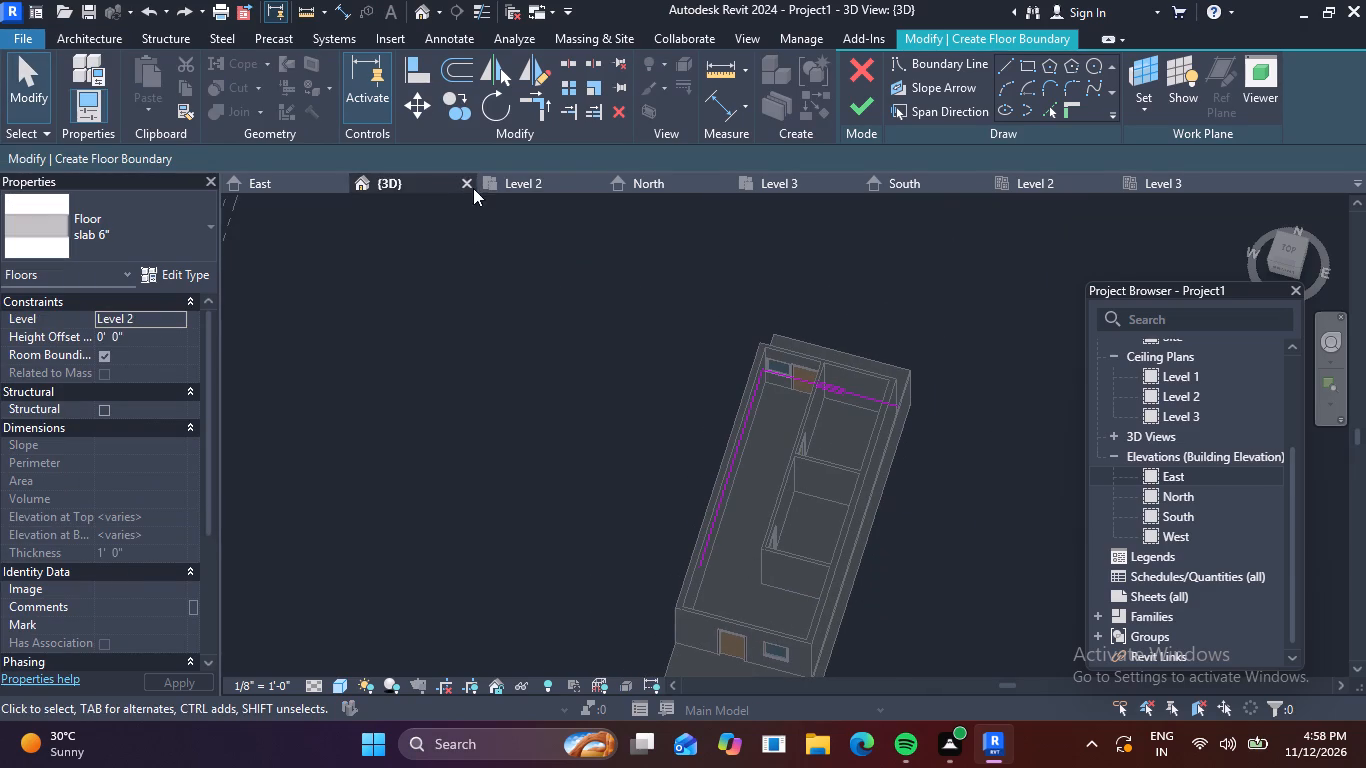
pyautogui.click(509, 187)
pyautogui.scroll(-2, 638, 370)
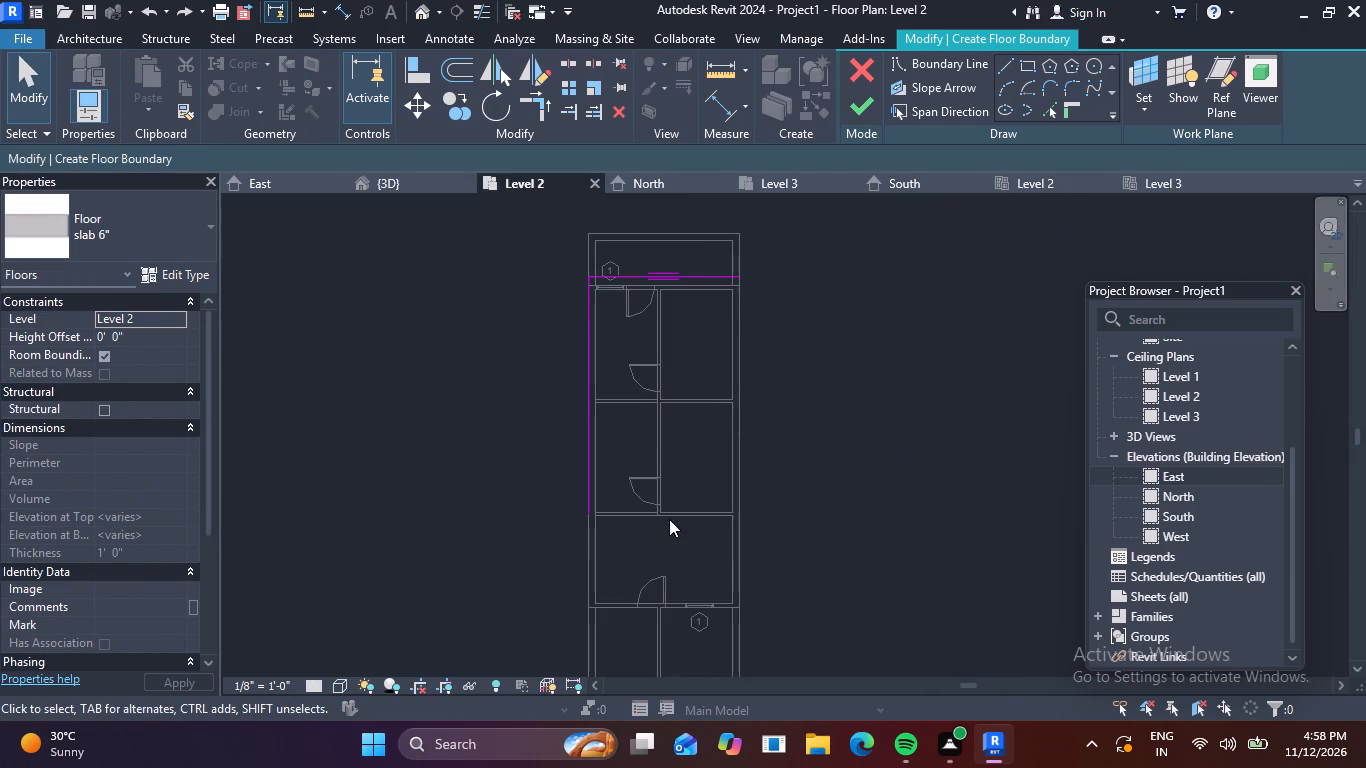
# Undo the long wall line in the floor boundary sketch, leaving only the offset line beyond the north wall.
pyautogui.scroll(-1, 669, 528)
pyautogui.moveTo(667, 529); pyautogui.dragTo(669, 461, button='middle')
pyautogui.scroll(4, 669, 461)
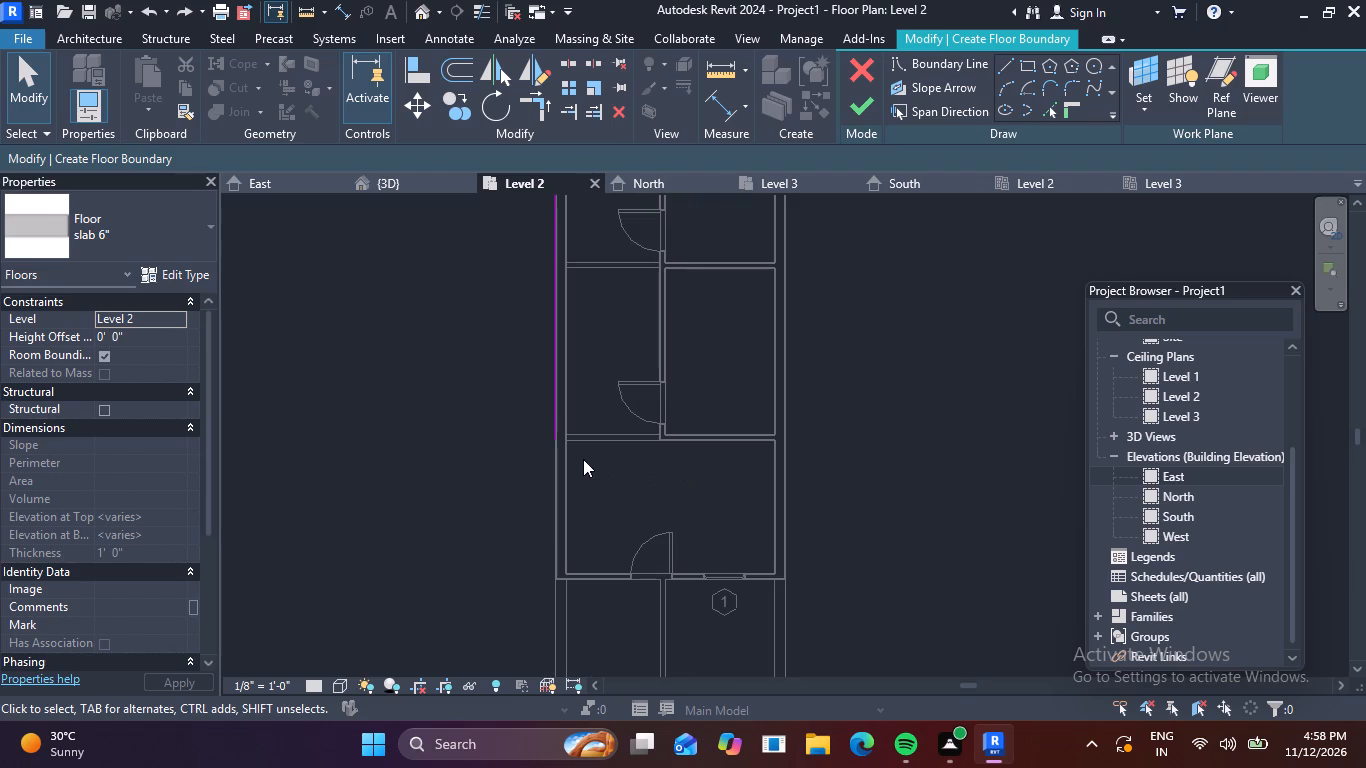
pyautogui.scroll(-3, 575, 454)
pyautogui.hotkey('ctrl', 'z')
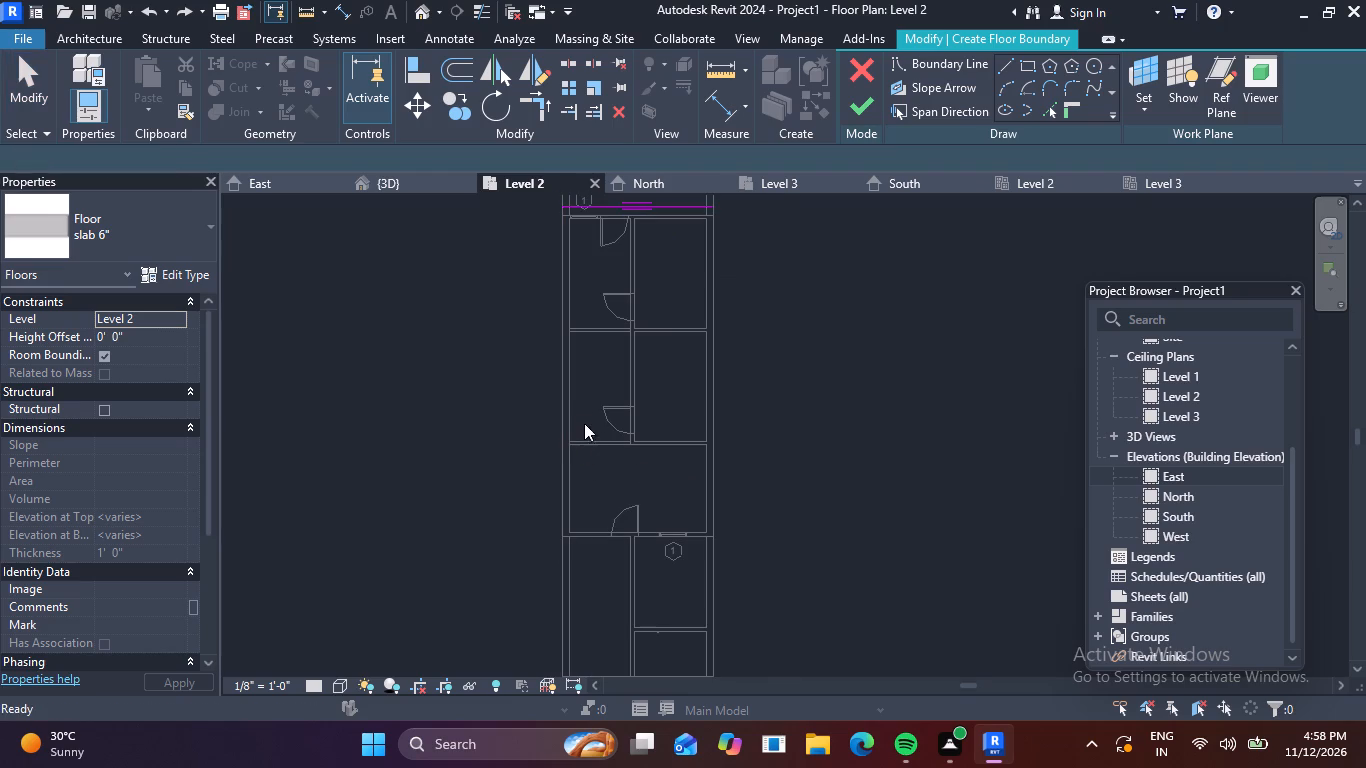
# Draw a boundary line along the west exterior wall from the offset line's end to the south wall's outer corner.
pyautogui.scroll(-1, 613, 348)
pyautogui.moveTo(607, 392); pyautogui.dragTo(625, 515, button='middle')
pyautogui.scroll(4, 740, 377)
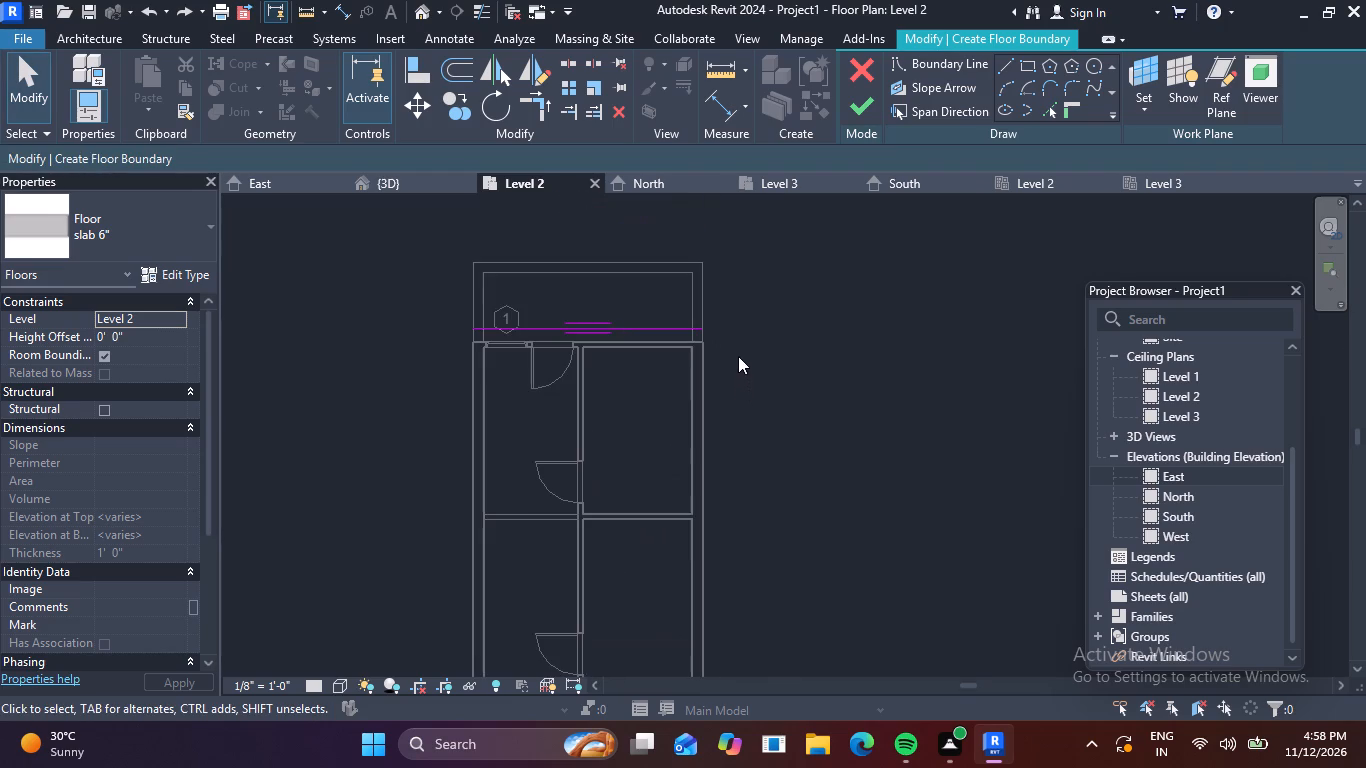
pyautogui.scroll(3, 317, 264)
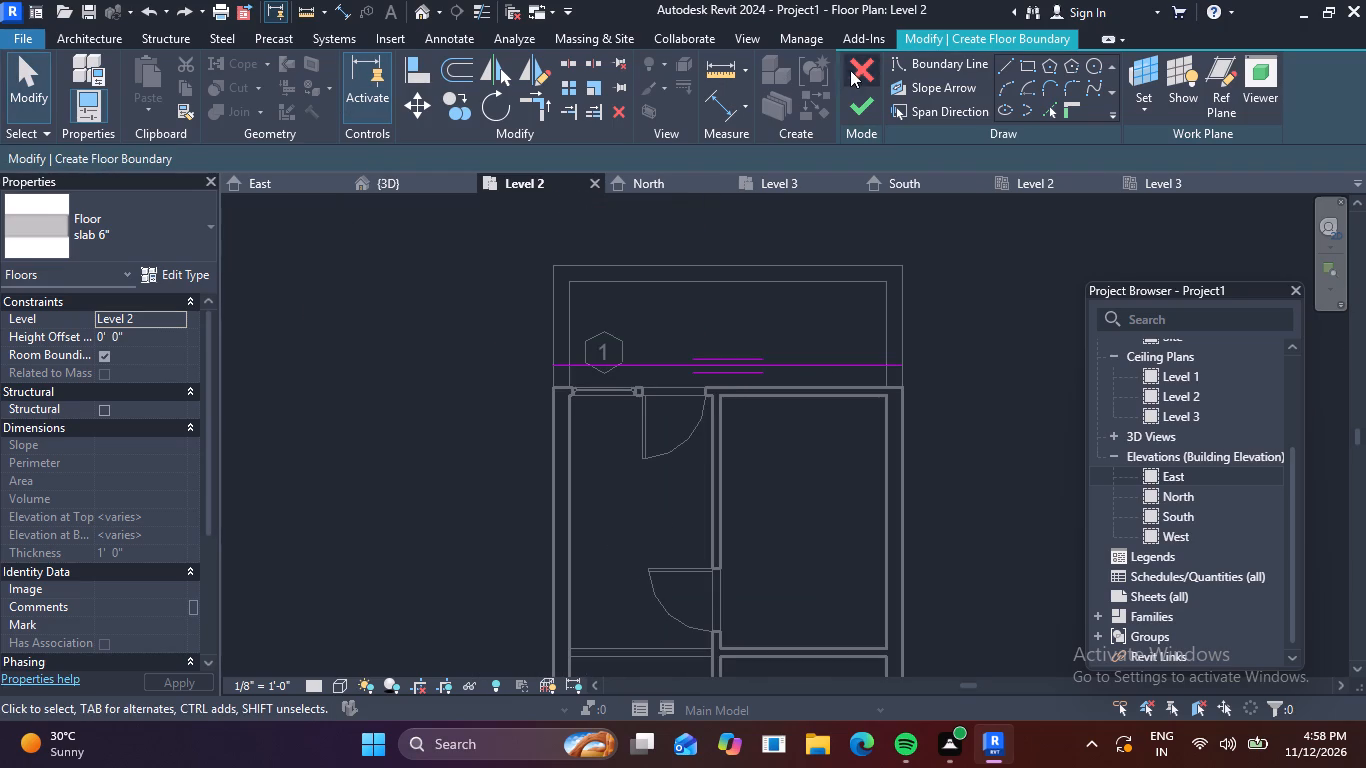
pyautogui.click(1001, 63)
pyautogui.scroll(2, 512, 415)
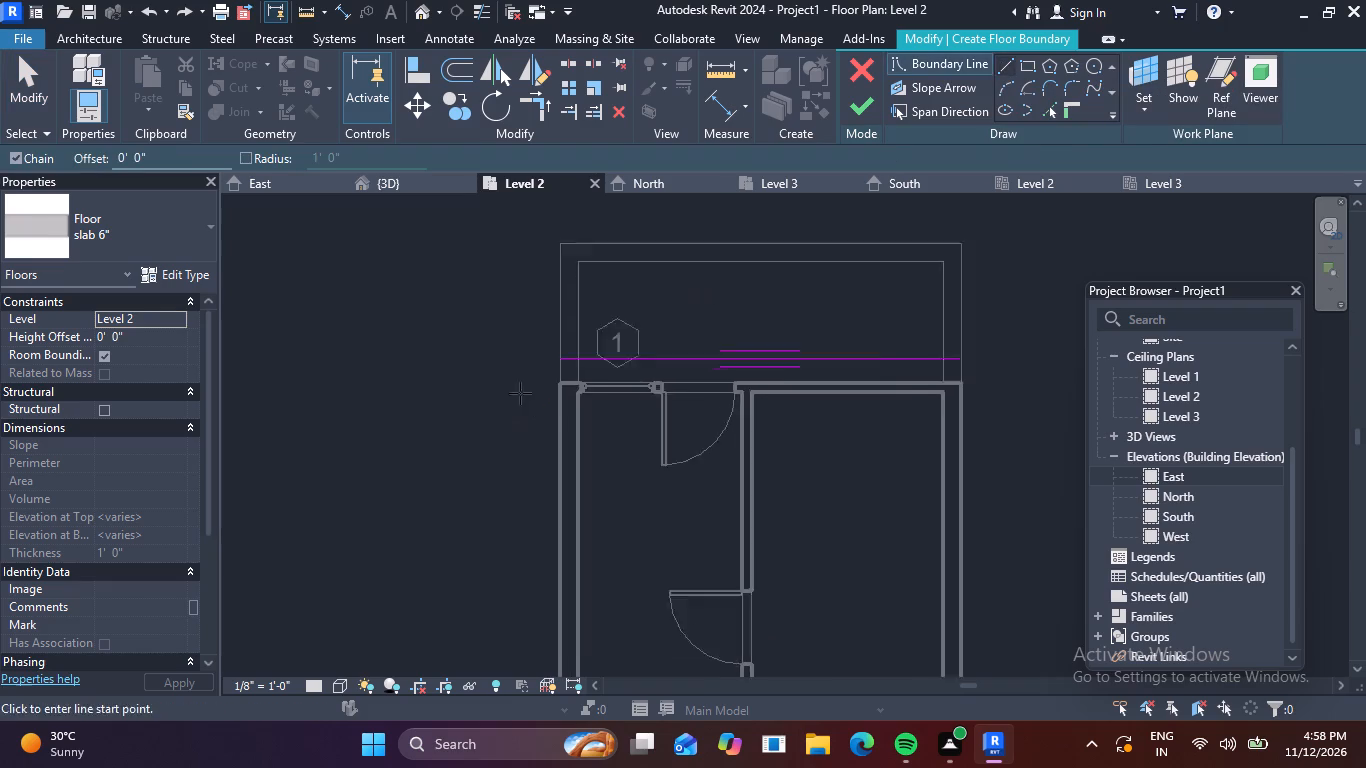
pyautogui.scroll(1, 520, 393)
pyautogui.click(573, 347)
pyautogui.scroll(-2, 592, 556)
pyautogui.moveTo(567, 583); pyautogui.dragTo(595, 324, button='middle')
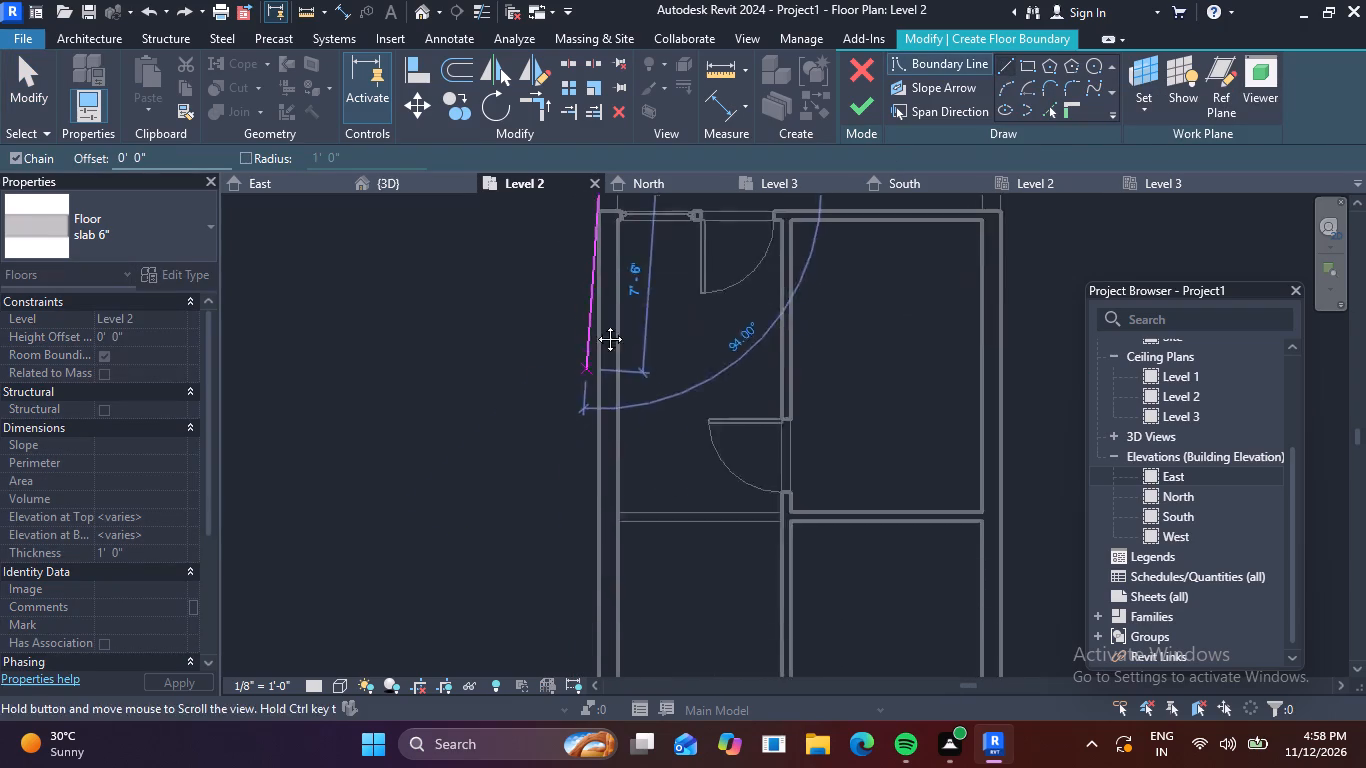
pyautogui.moveTo(595, 324); pyautogui.dragTo(614, 232, button='middle')
pyautogui.scroll(-6, 617, 293)
pyautogui.moveTo(638, 554); pyautogui.dragTo(609, 335, button='middle')
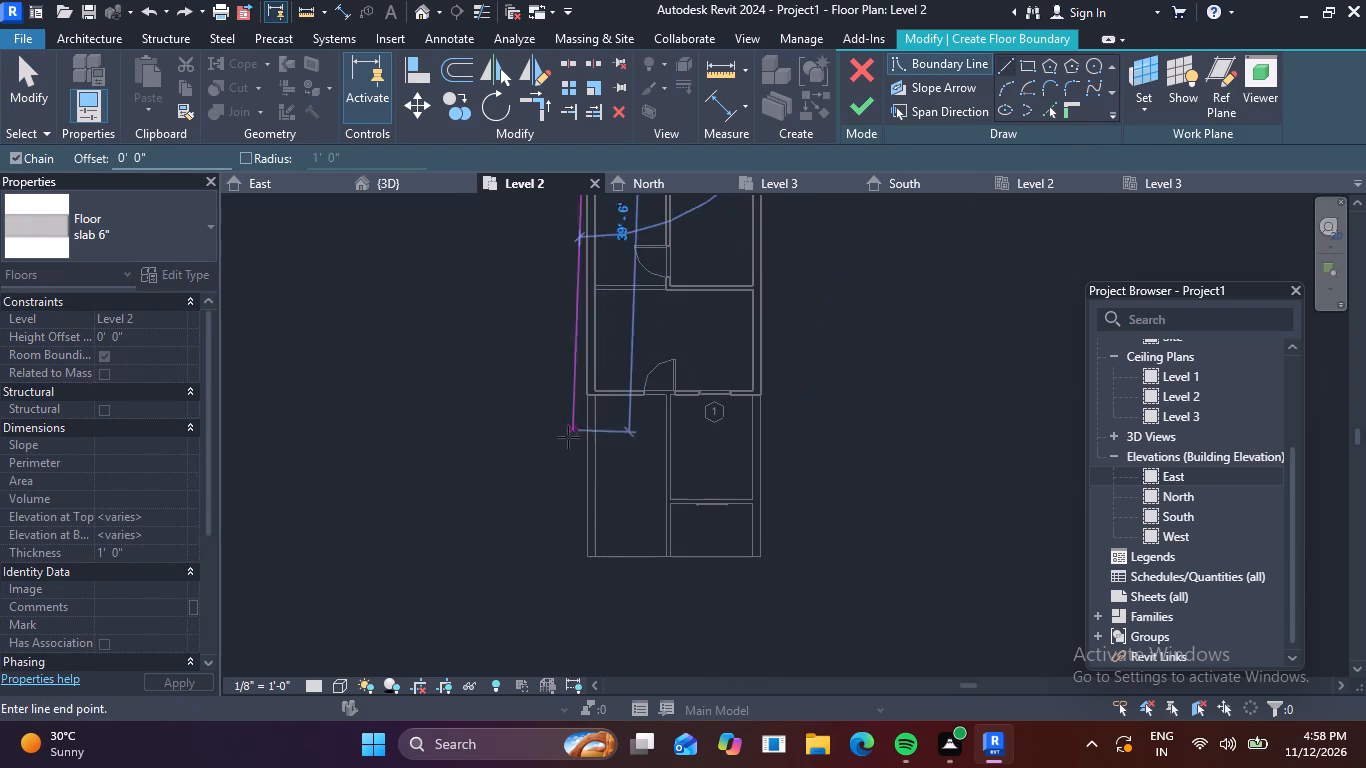
pyautogui.scroll(4, 559, 441)
pyautogui.click(611, 364)
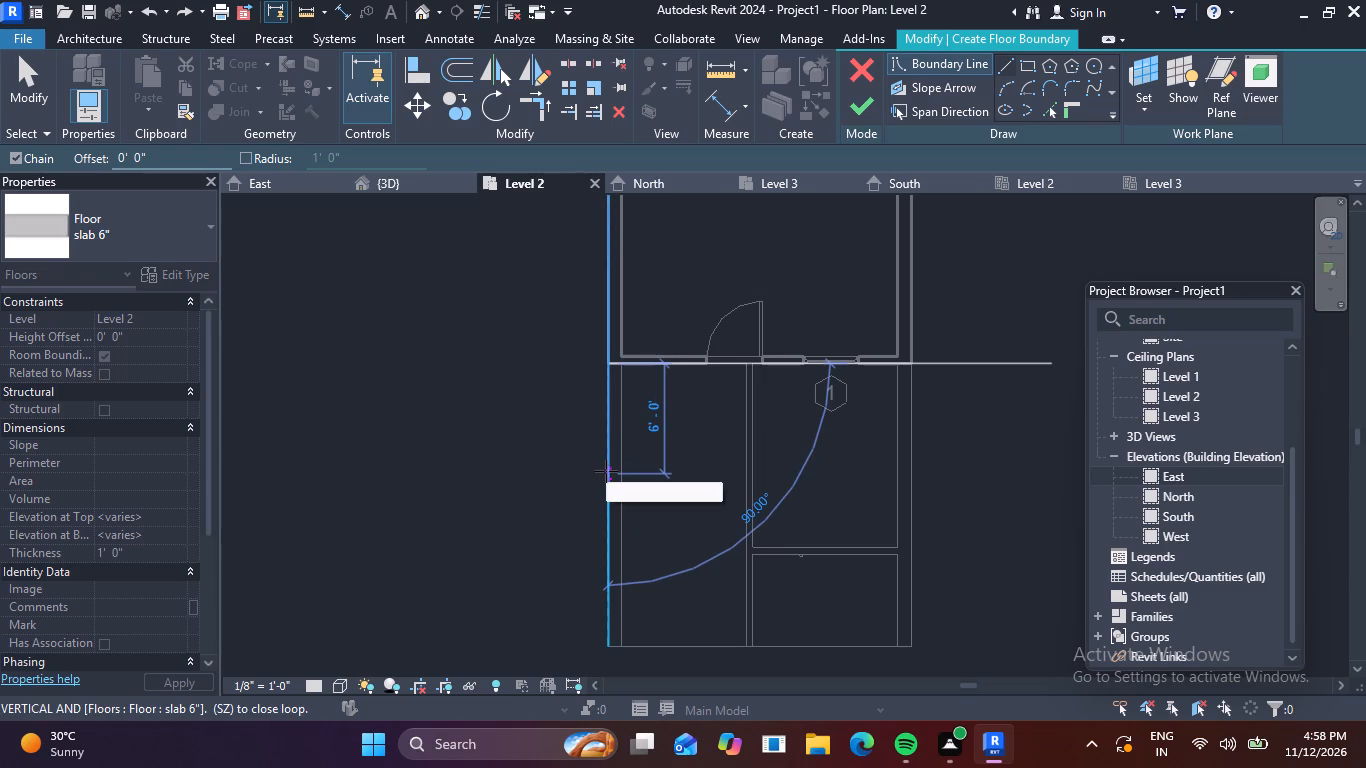
# Continue the boundary with a 3' by 3' projection beyond the southwest corner, returning to the south wall's outer face.
pyautogui.write("3'")
pyautogui.press('Return')
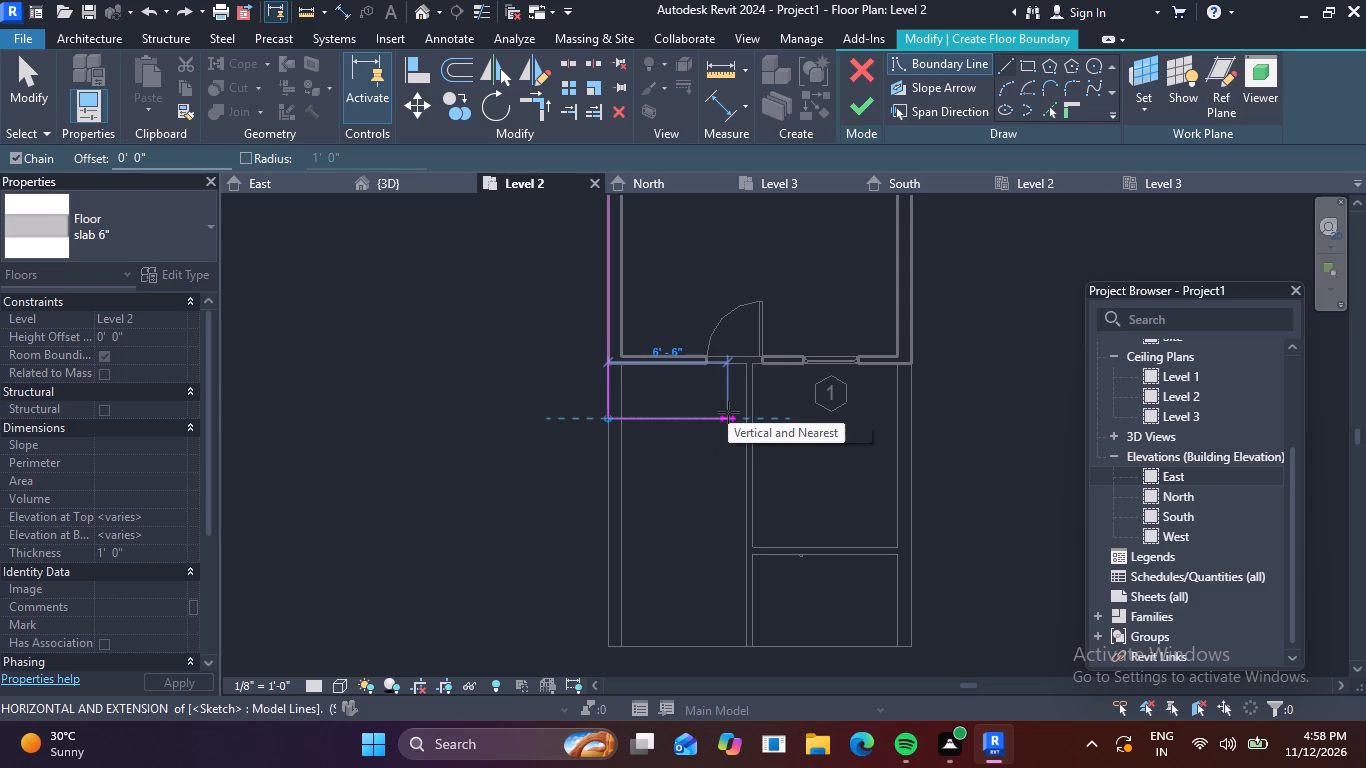
pyautogui.write("3'")
pyautogui.press('Return')
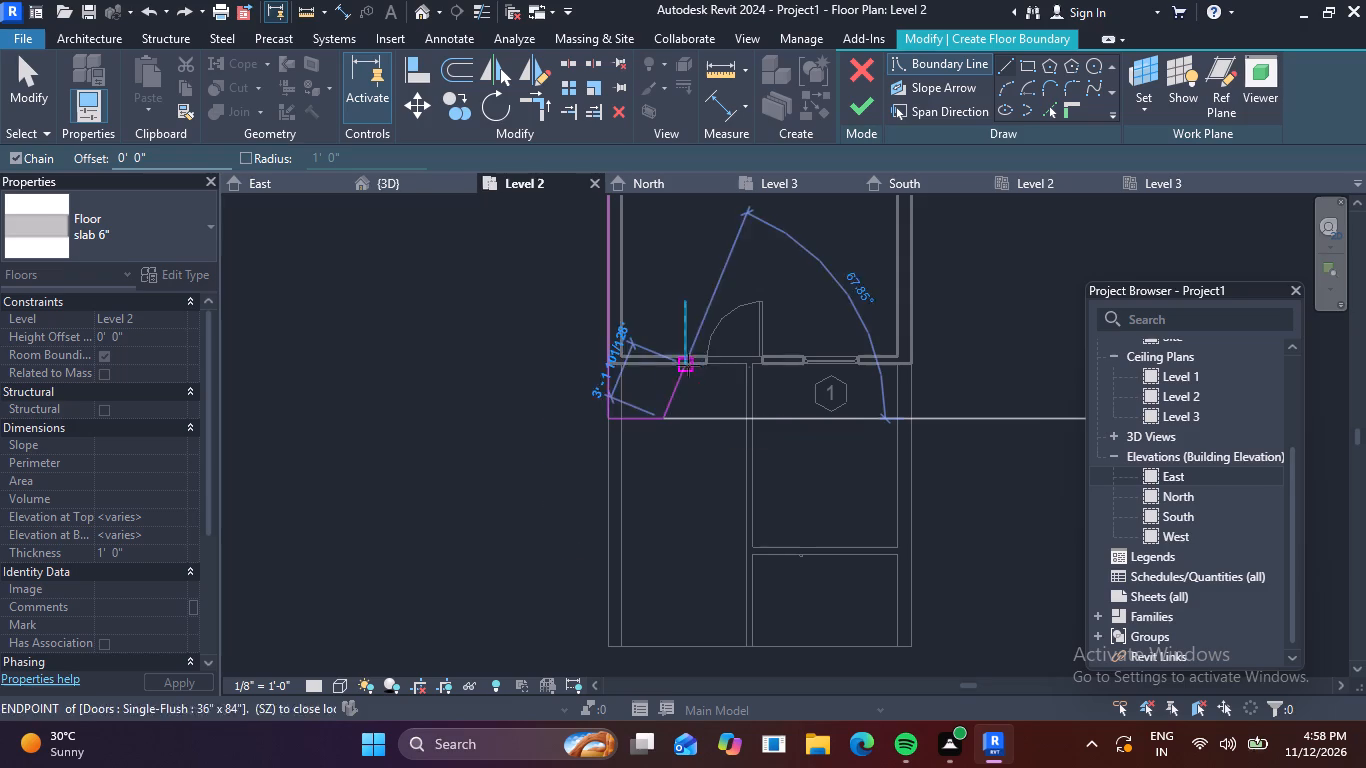
pyautogui.write("3'")
pyautogui.press('Return')
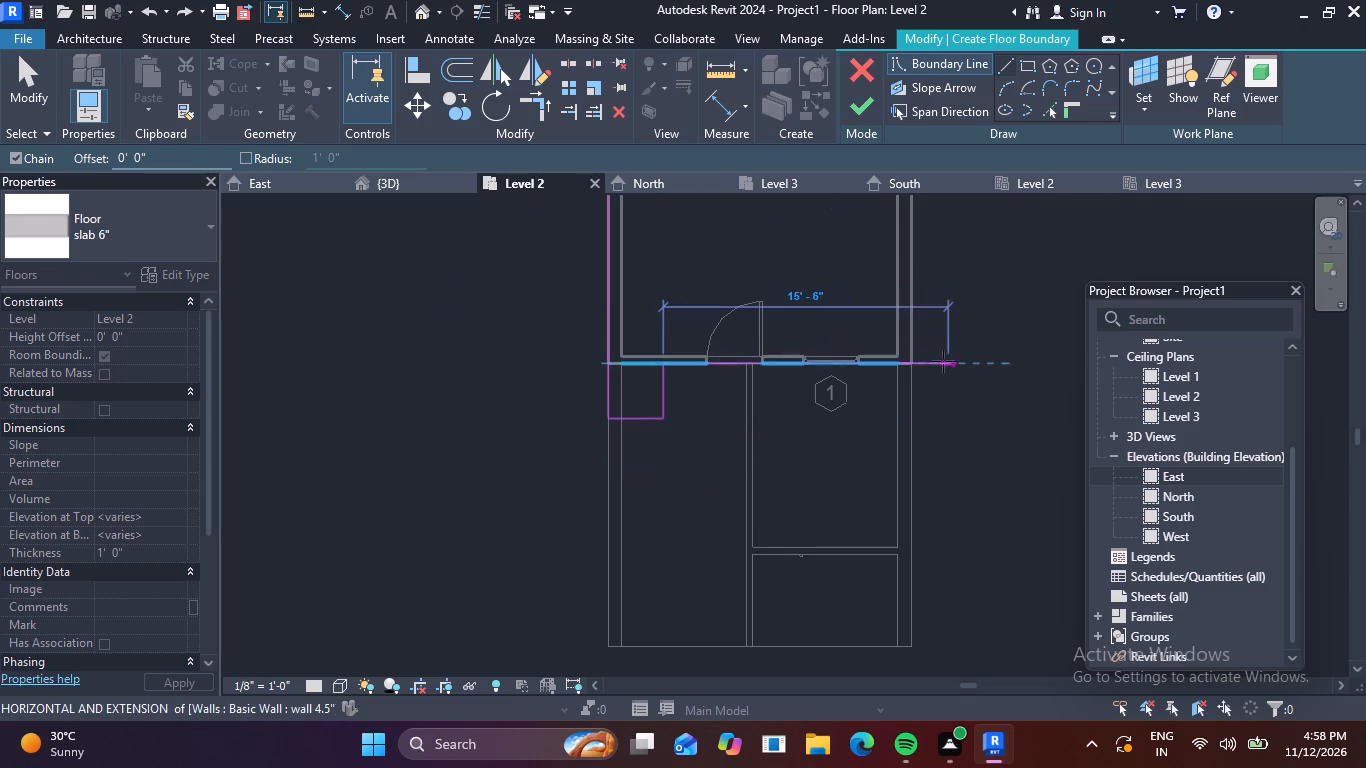
# Close the boundary along the south wall to the southeast corner and up the east wall to the offset line's end.
pyautogui.click(914, 365)
pyautogui.scroll(-1, 889, 240)
pyautogui.moveTo(888, 249); pyautogui.dragTo(874, 472, button='middle')
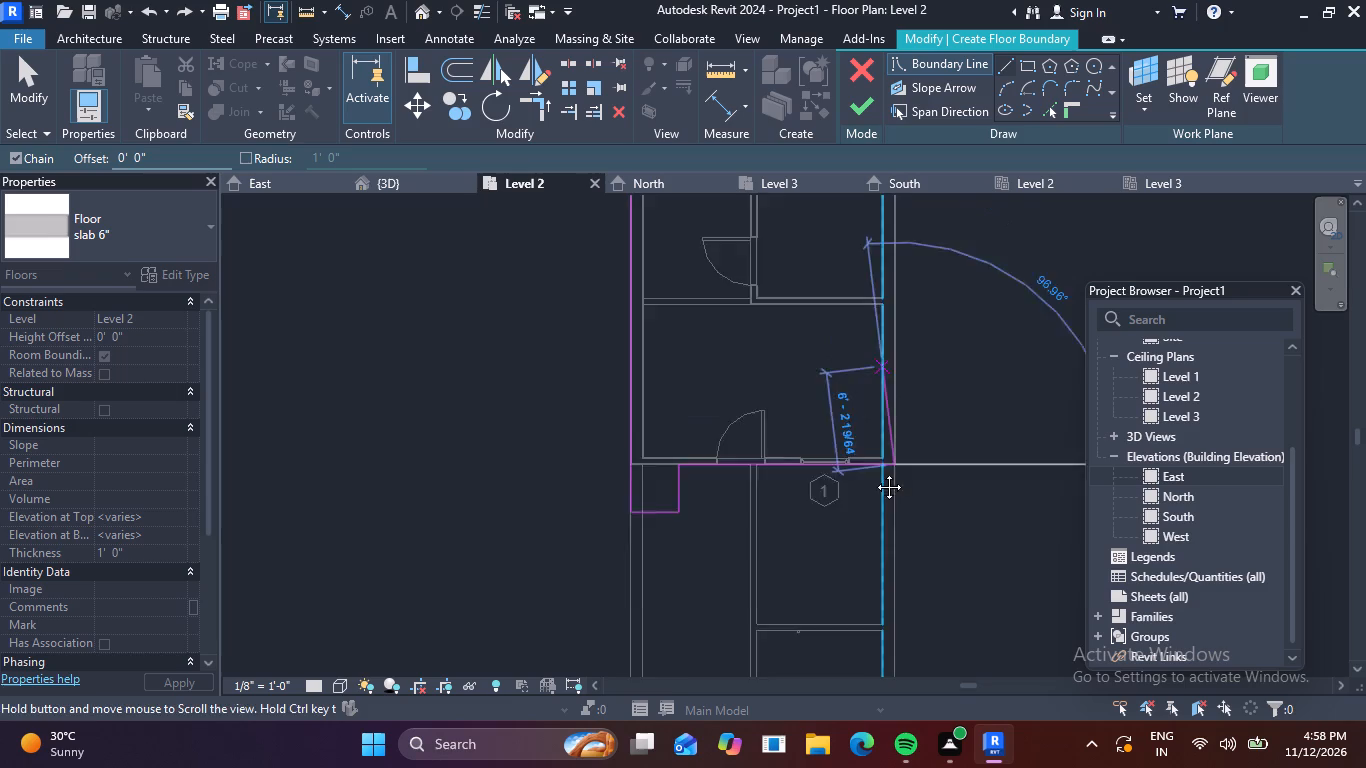
pyautogui.moveTo(874, 472); pyautogui.dragTo(881, 569, button='middle')
pyautogui.scroll(-3, 903, 426)
pyautogui.moveTo(891, 460); pyautogui.dragTo(871, 596, button='middle')
pyautogui.scroll(3, 878, 346)
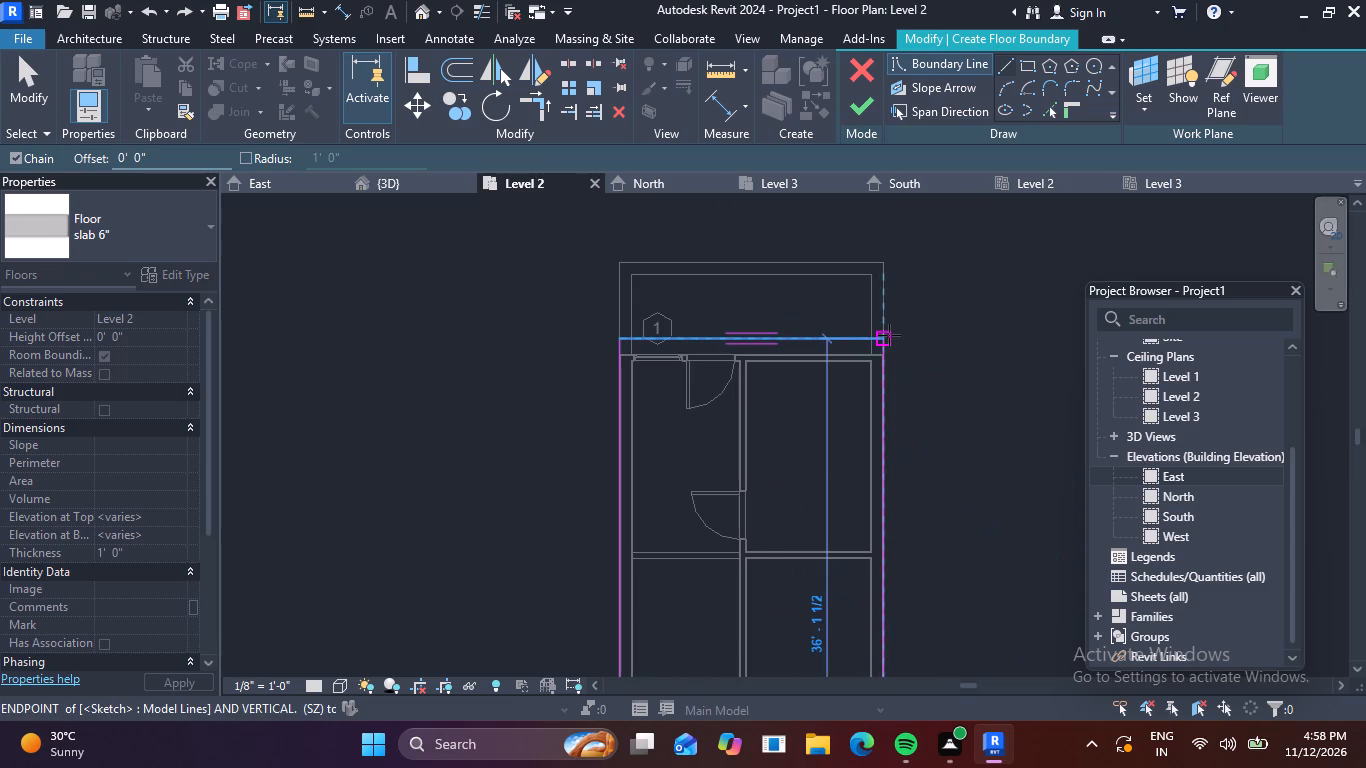
pyautogui.click(885, 336)
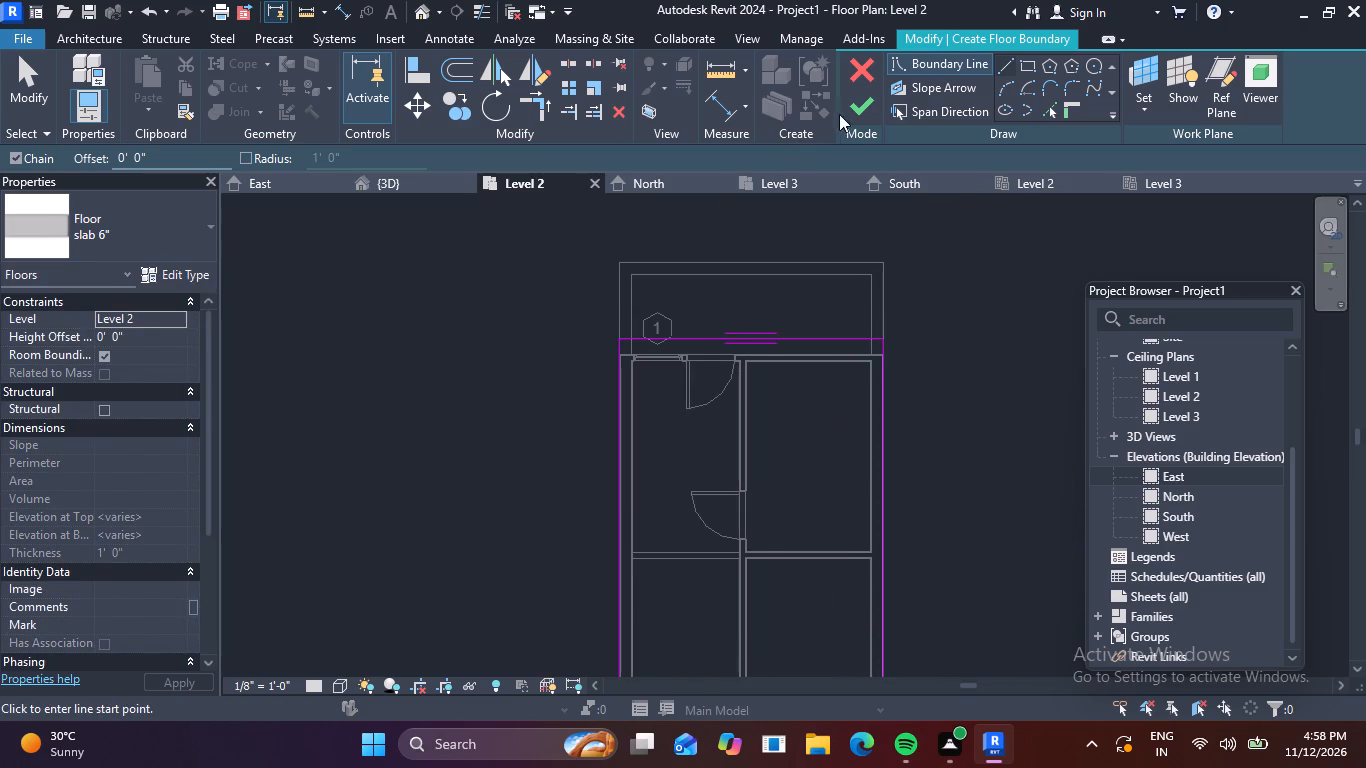
# Finish the slab 6" floor sketch without attaching the walls to its bottom.
pyautogui.click(854, 97)
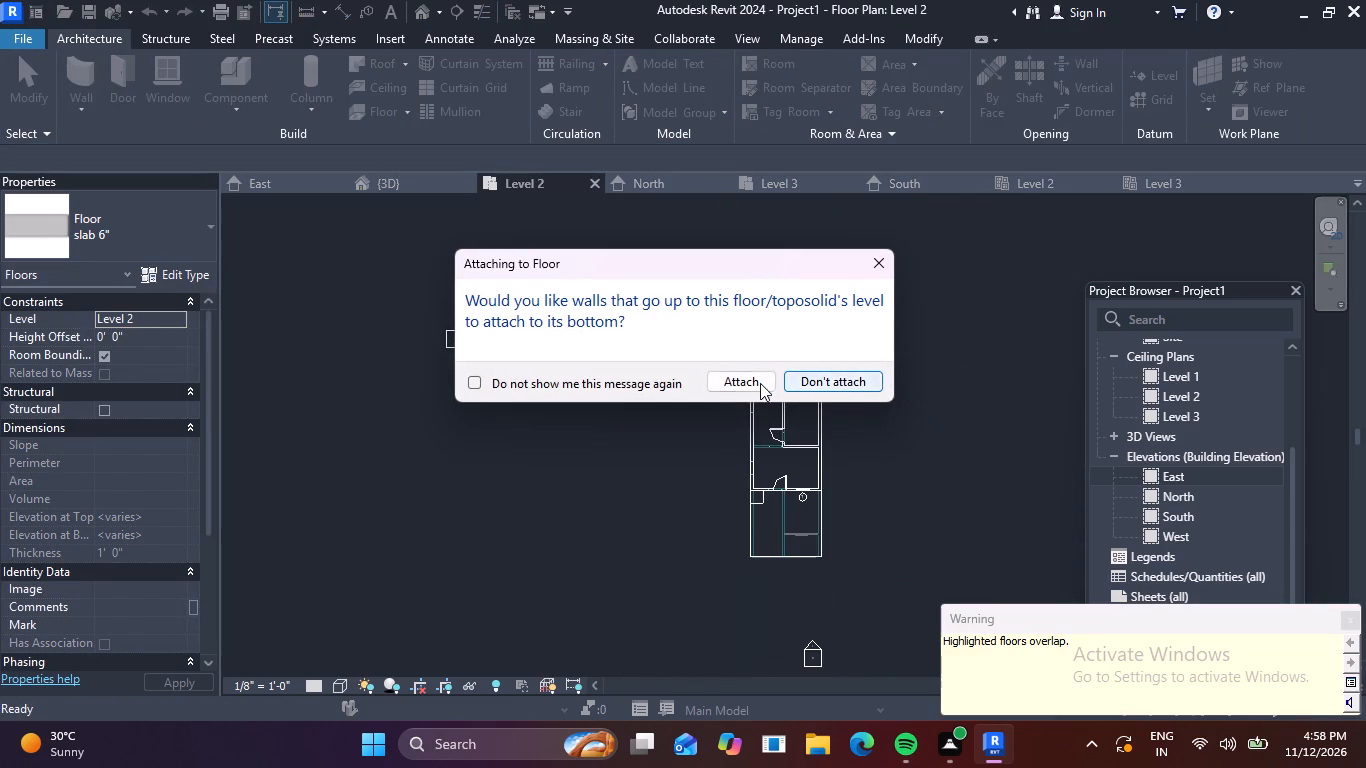
pyautogui.click(834, 379)
pyautogui.scroll(-2, 816, 396)
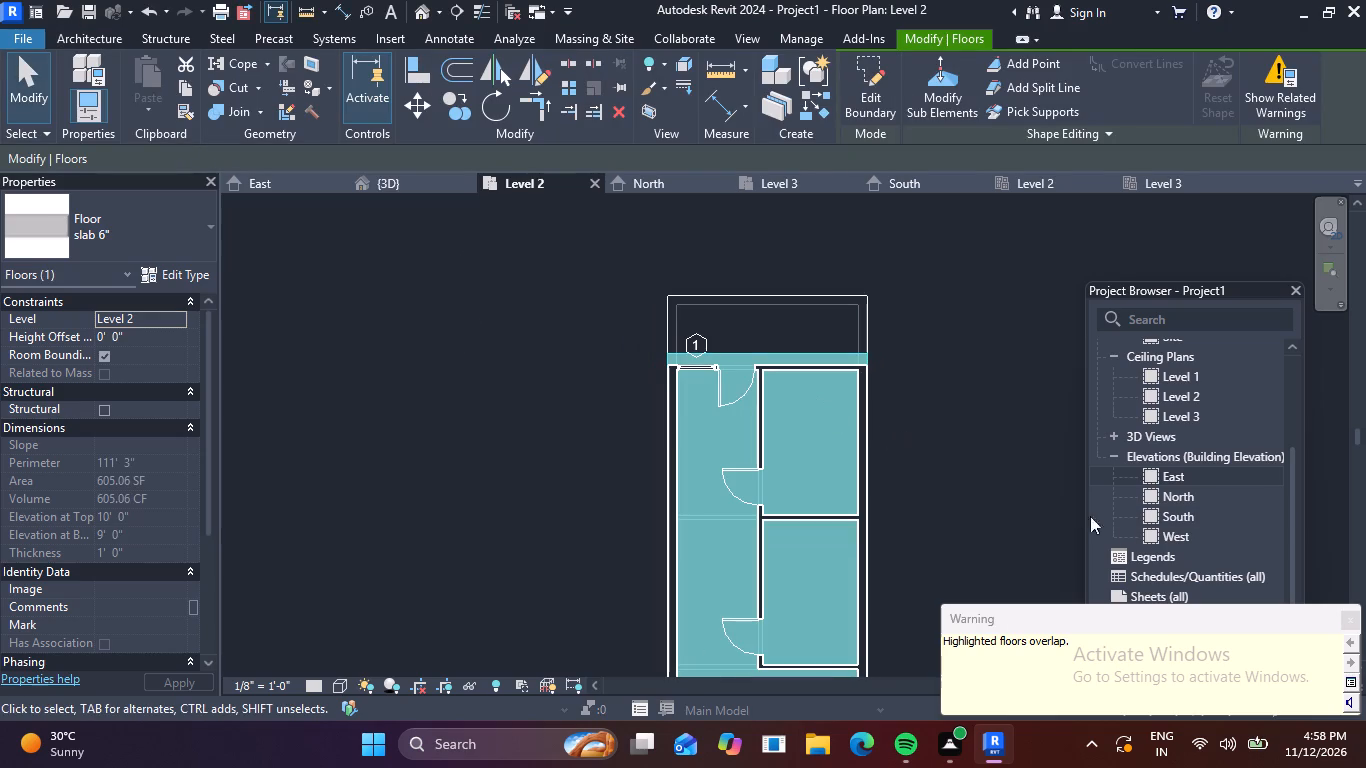
# In the East elevation, raise the new slab to a height offset of 10' 0" from Level 2.
pyautogui.click(1162, 507)
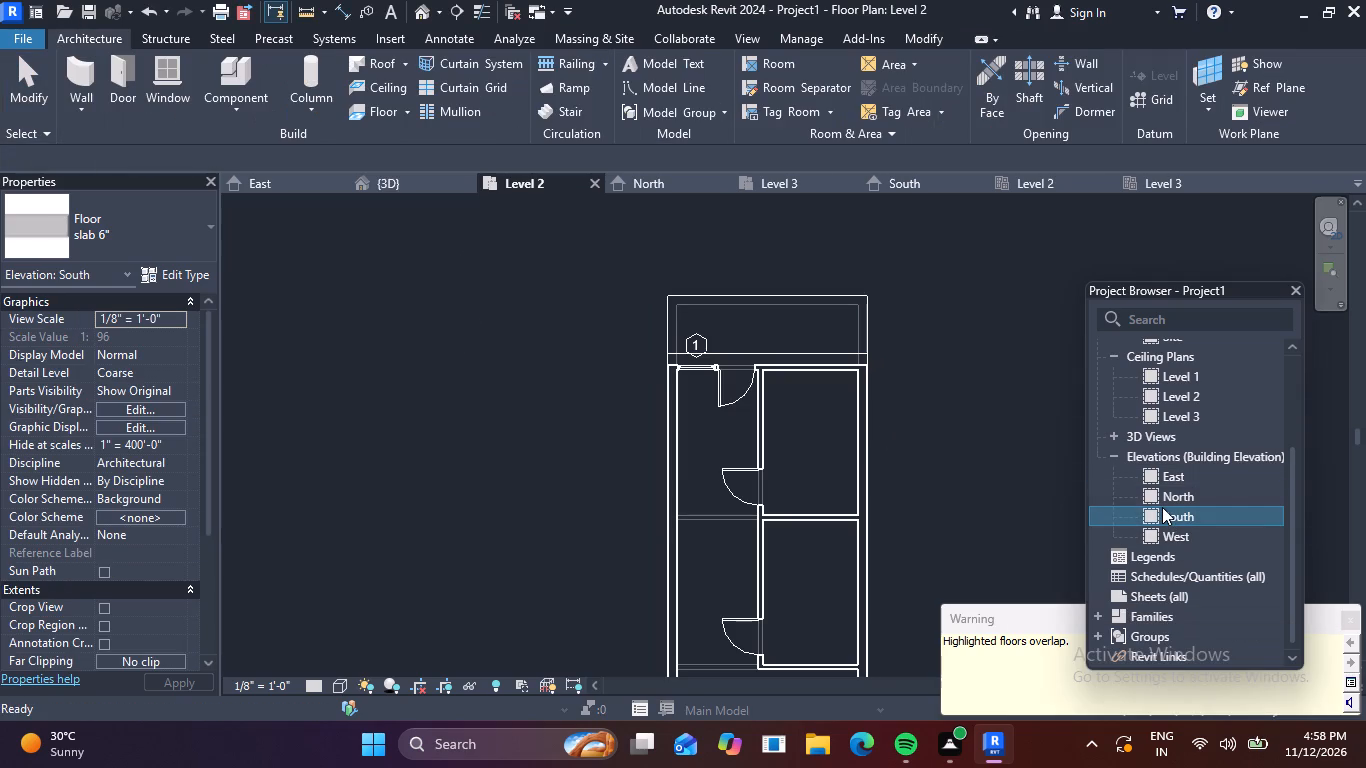
pyautogui.doubleClick(1147, 499)
pyautogui.scroll(-3, 864, 472)
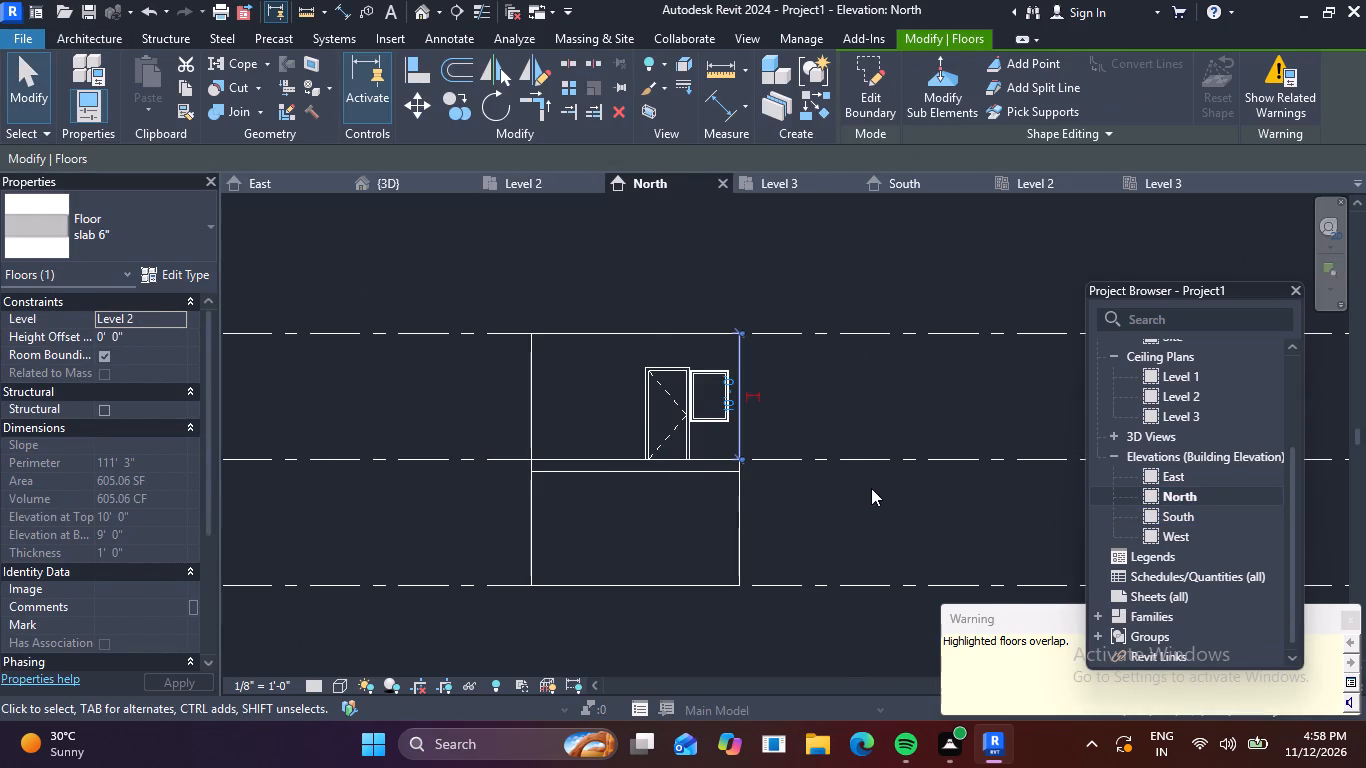
pyautogui.doubleClick(1162, 474)
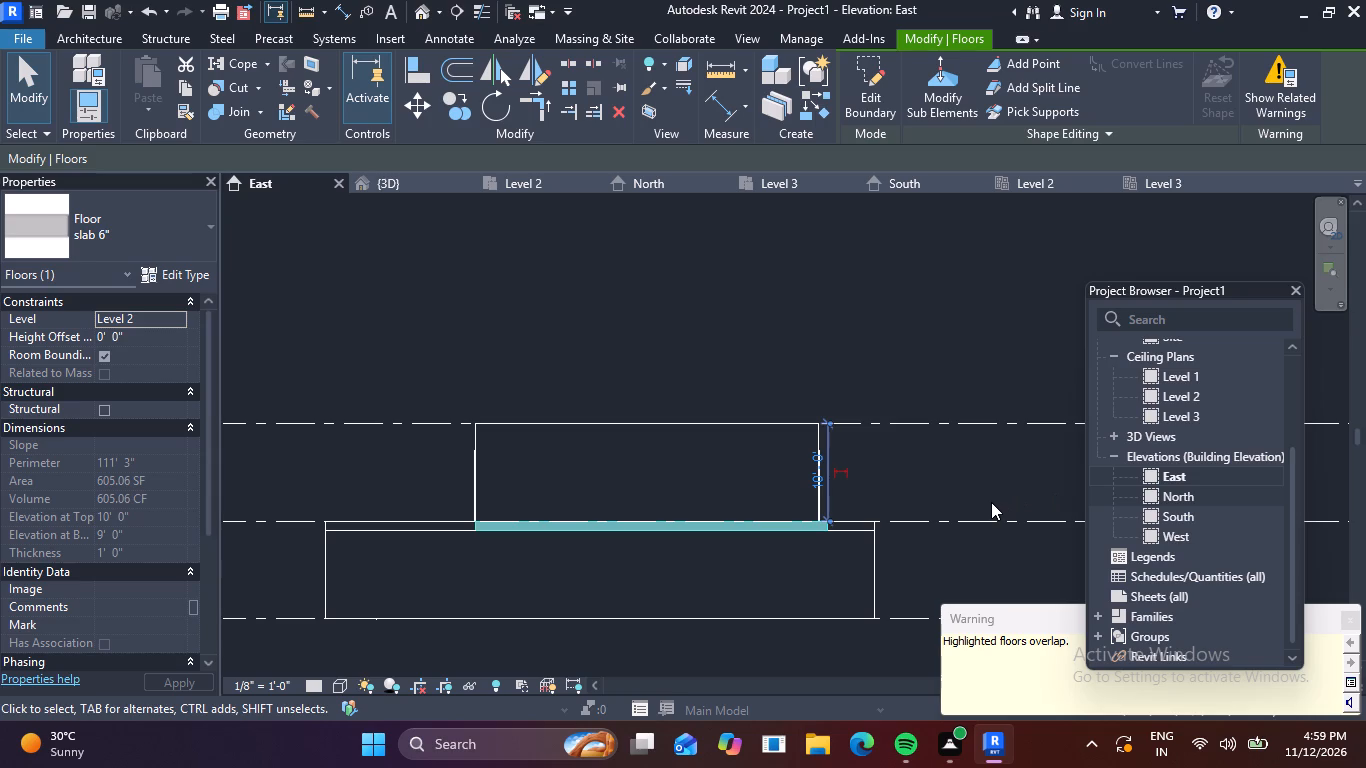
pyautogui.hotkey('alt', 'Up')
pyautogui.hotkey('alt', 'Up')
pyautogui.hotkey('alt', 'Up')
pyautogui.hotkey('alt', 'Up')
pyautogui.hotkey('alt', 'Up')
pyautogui.hotkey('alt', 'Up')
pyautogui.hotkey('alt', 'Up')
pyautogui.hotkey('alt', 'Up')
pyautogui.hotkey('alt', 'Up')
pyautogui.hotkey('ctrl', 'alt', 'Up')
pyautogui.hotkey('ctrl', 'alt', 'Up')
pyautogui.hotkey('ctrl', 'alt', 'Up')
pyautogui.hotkey('ctrl', 'alt', 'Up')
pyautogui.hotkey('ctrl', 'alt', 'Up')
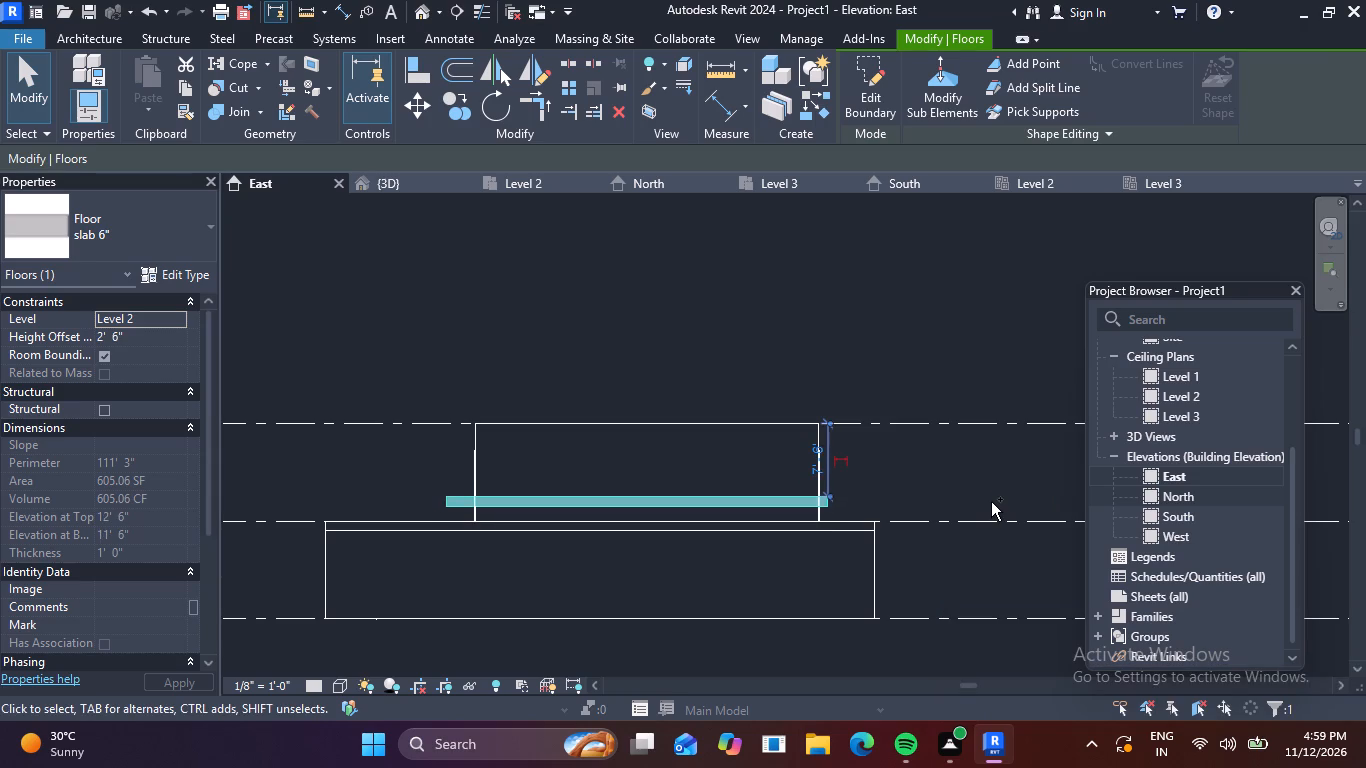
pyautogui.hotkey('ctrl', 'alt', 'Up')
pyautogui.hotkey('ctrl', 'alt', 'Up')
pyautogui.hotkey('ctrl', 'alt', 'Up')
pyautogui.hotkey('ctrl', 'alt', 'Up')
pyautogui.hotkey('ctrl', 'alt', 'Up')
pyautogui.hotkey('ctrl', 'alt', 'Up')
pyautogui.hotkey('ctrl', 'alt', 'Up')
pyautogui.hotkey('ctrl', 'alt', 'Up')
pyautogui.hotkey('ctrl', 'alt', 'Up')
pyautogui.hotkey('ctrl', 'alt', 'Up')
pyautogui.hotkey('ctrl', 'alt', 'Up')
pyautogui.hotkey('ctrl', 'alt', 'Up')
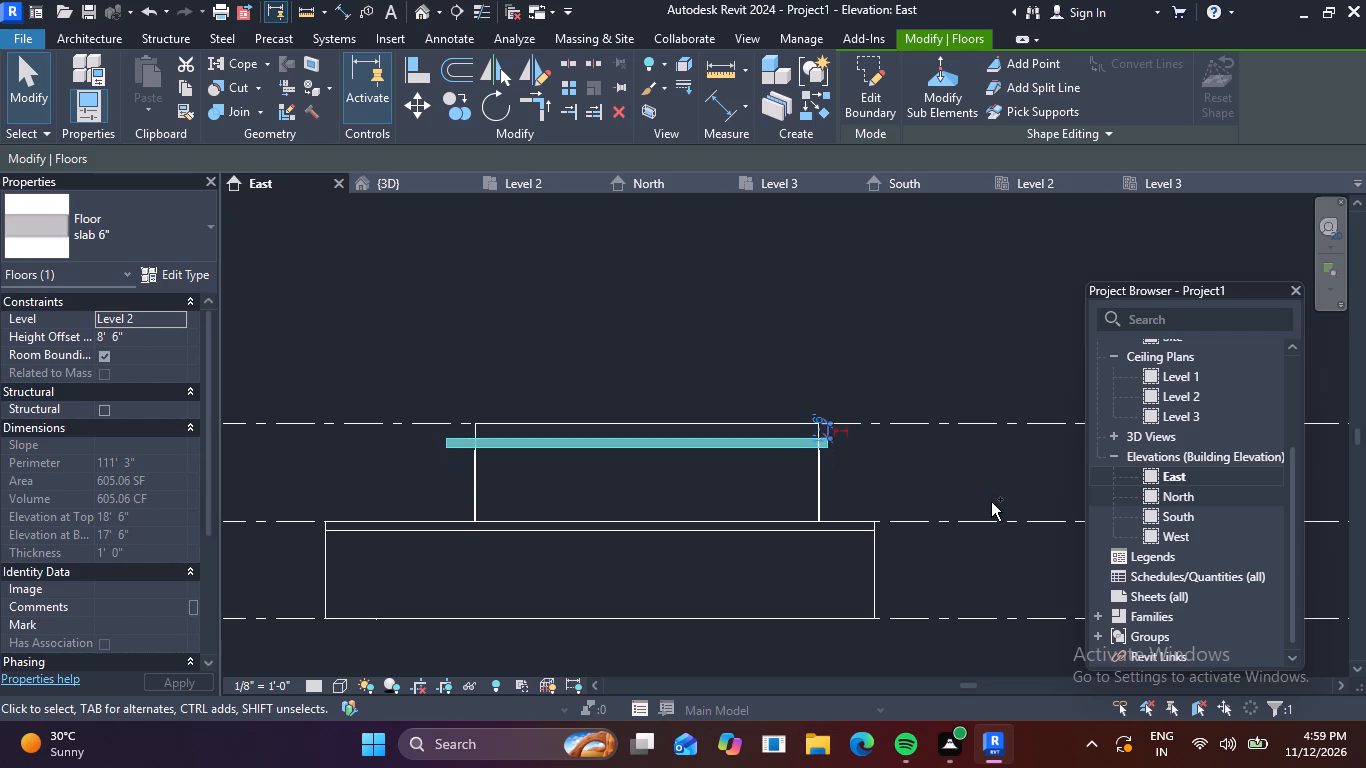
pyautogui.hotkey('ctrl', 'alt', 'Up')
pyautogui.hotkey('ctrl', 'alt', 'Up')
pyautogui.hotkey('ctrl', 'alt', 'Up')
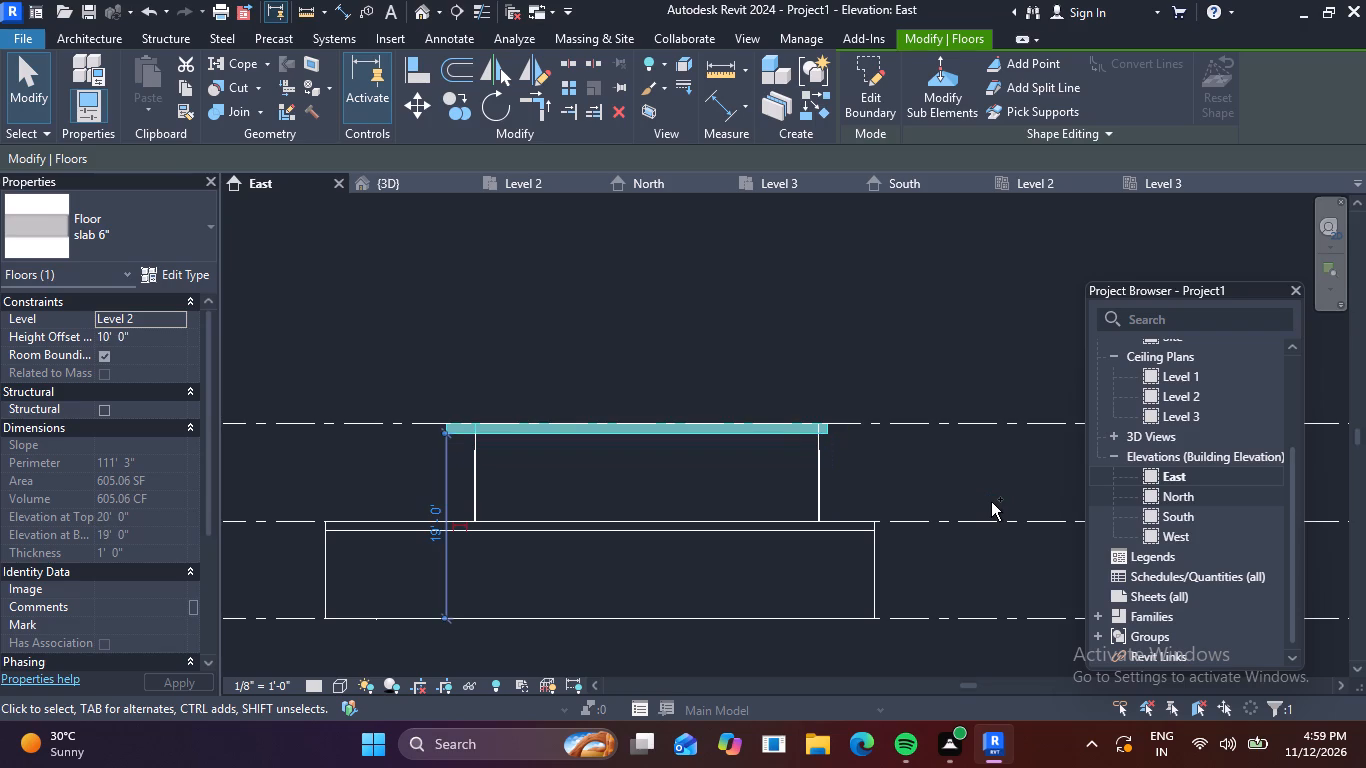
pyautogui.press('Escape')
# Examine the raised slab and its corner projection above the upper storey's door wall in the 3D view.
pyautogui.scroll(-3, 970, 489)
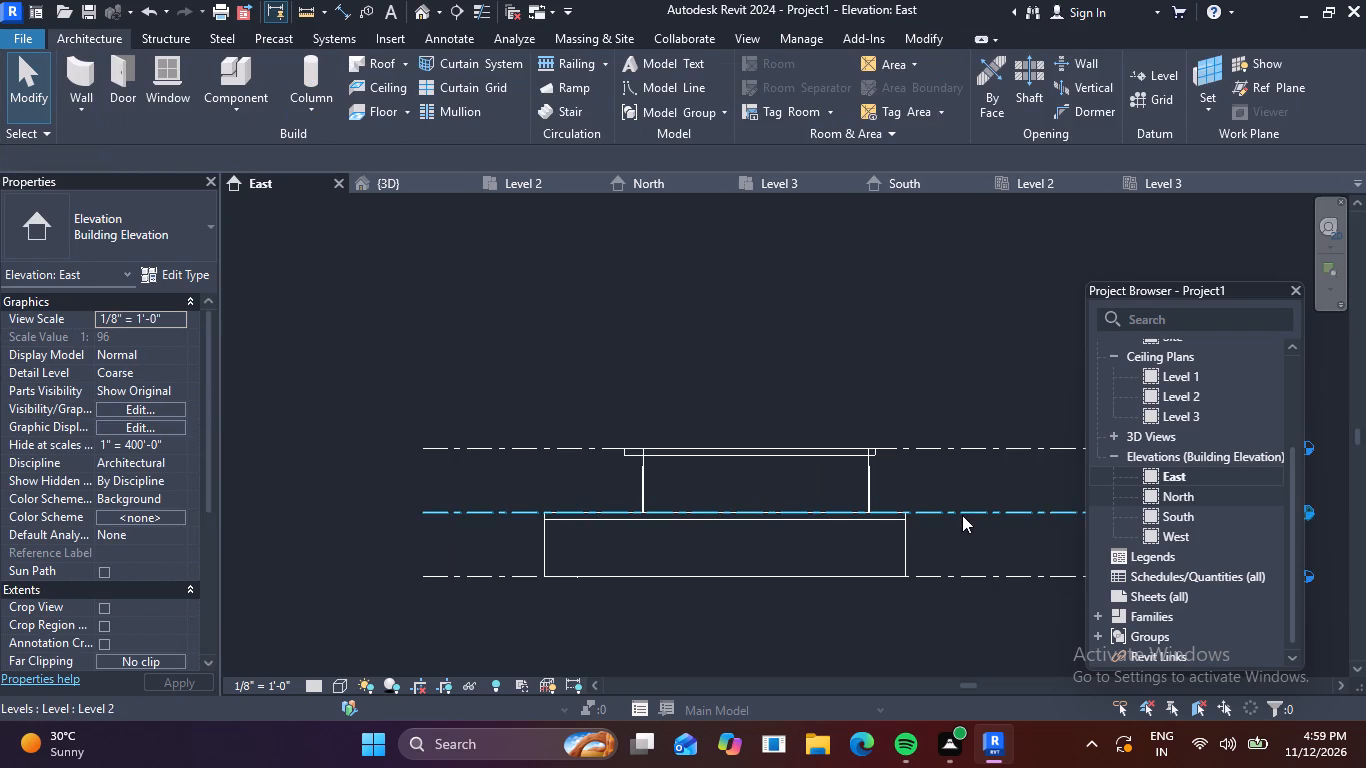
pyautogui.click(415, 11)
pyautogui.scroll(-2, 731, 461)
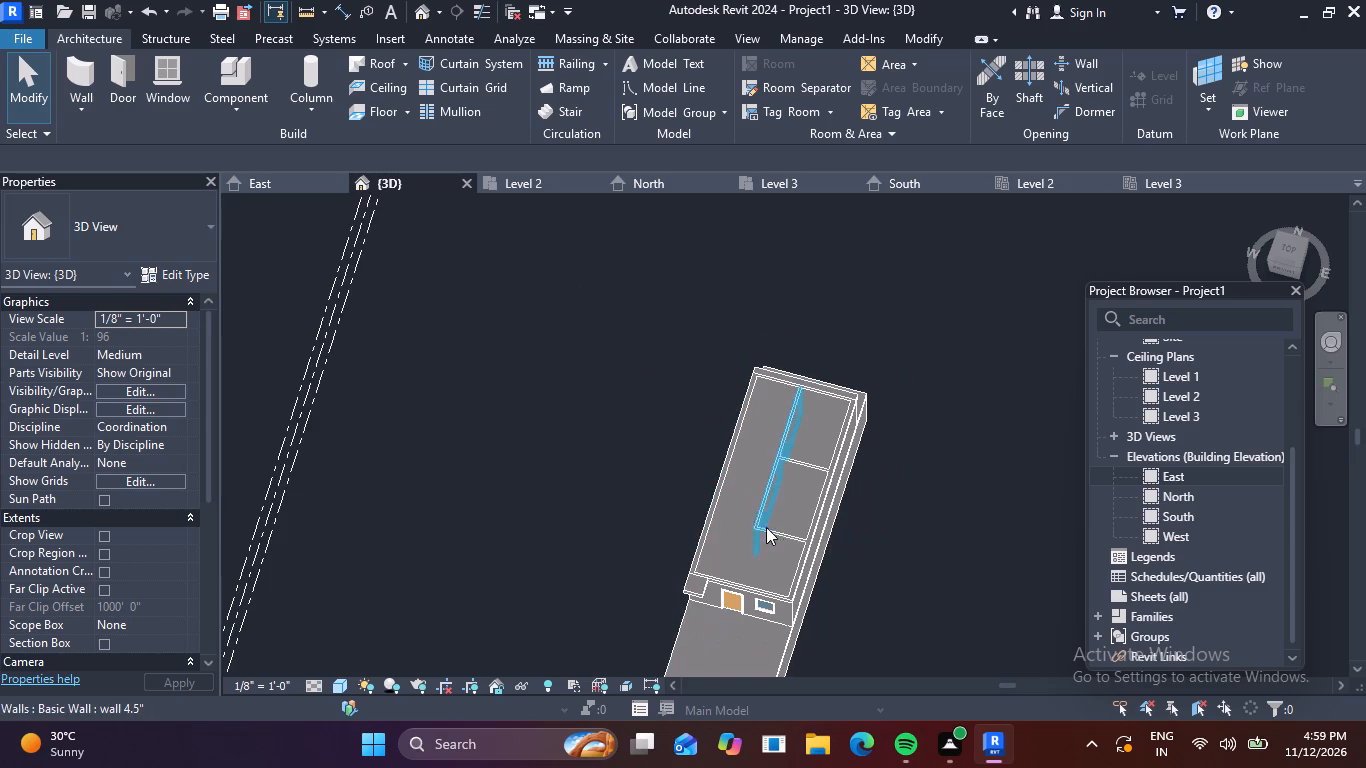
pyautogui.moveTo(744, 511); pyautogui.dragTo(688, 349, button='middle')
pyautogui.keyDown('shift'); pyautogui.moveTo(729, 507); pyautogui.dragTo(743, 350, button='middle'); pyautogui.keyUp('shift')
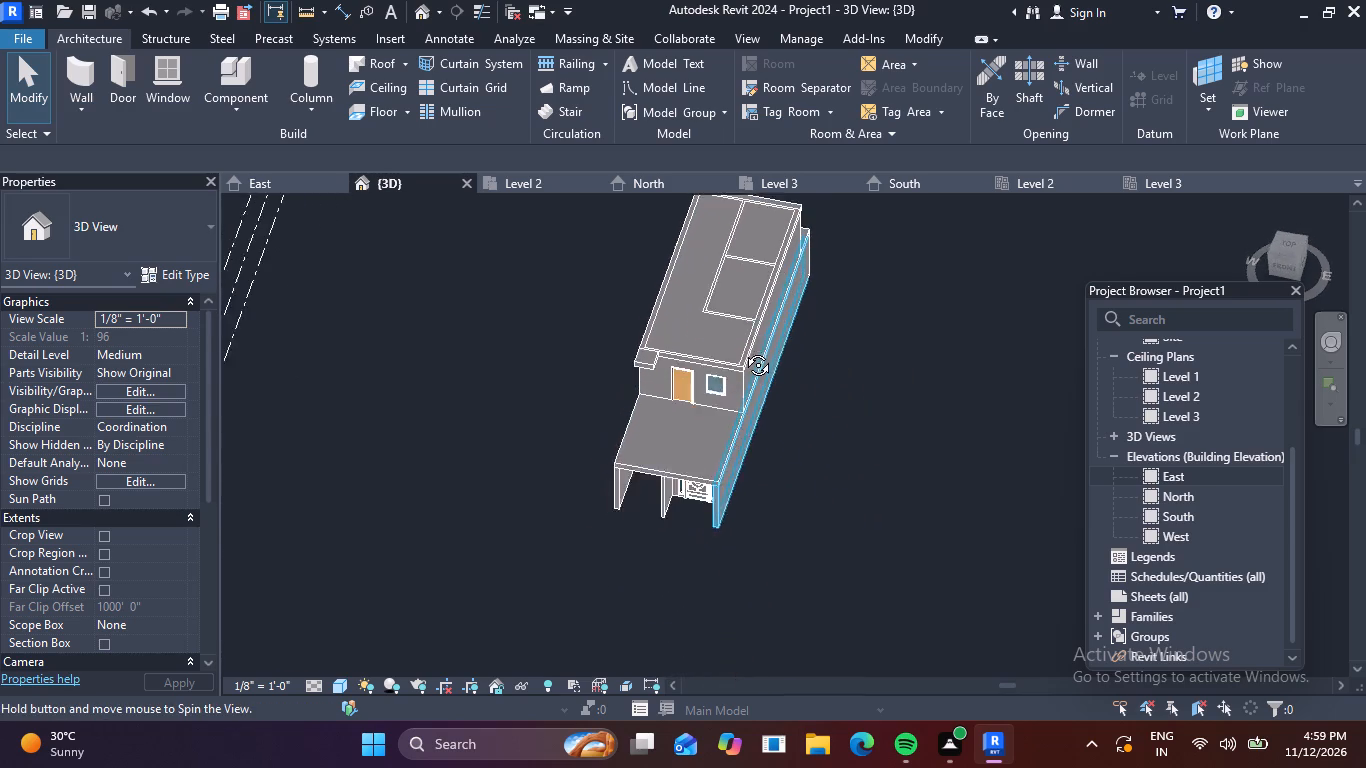
pyautogui.keyDown('shift'); pyautogui.moveTo(743, 350); pyautogui.dragTo(749, 308, button='middle'); pyautogui.keyUp('shift')
# Open the Windows power options.
pyautogui.click(377, 755)
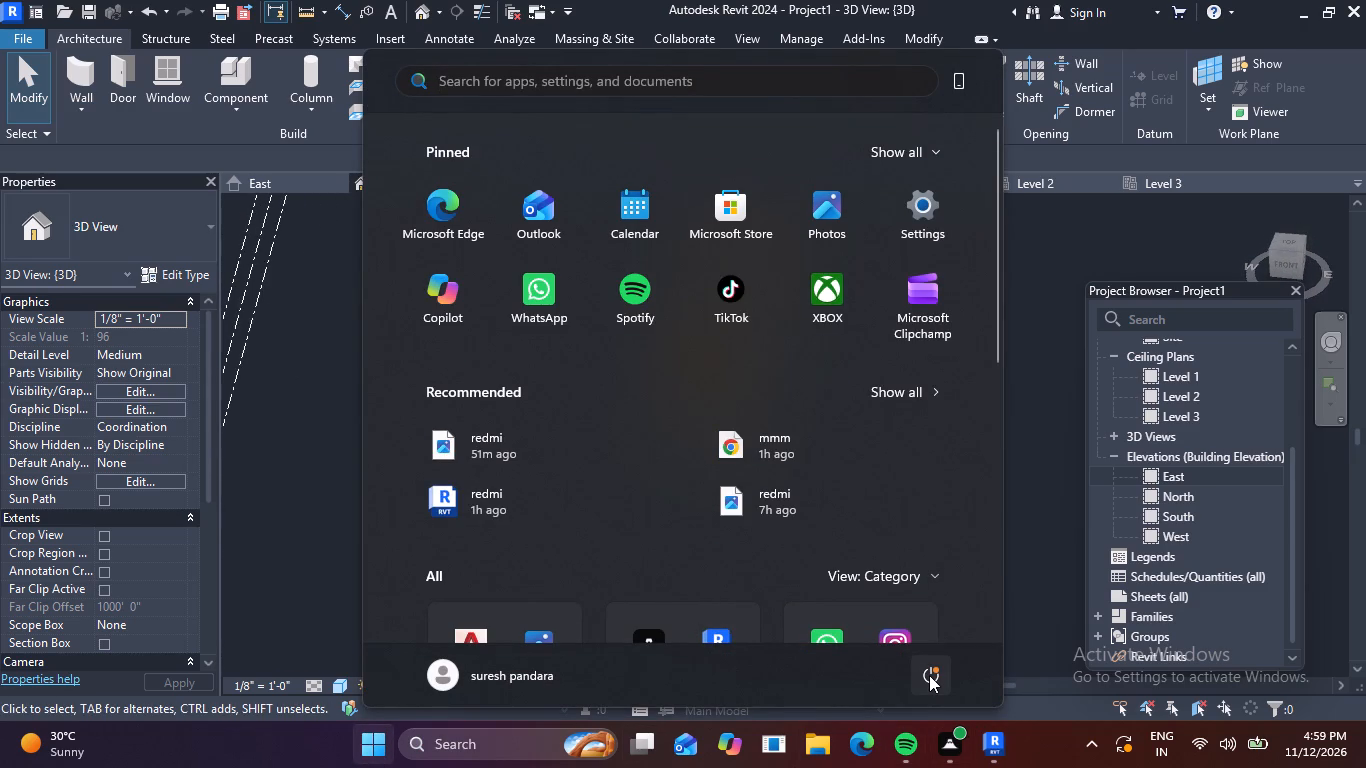
pyautogui.click(929, 675)
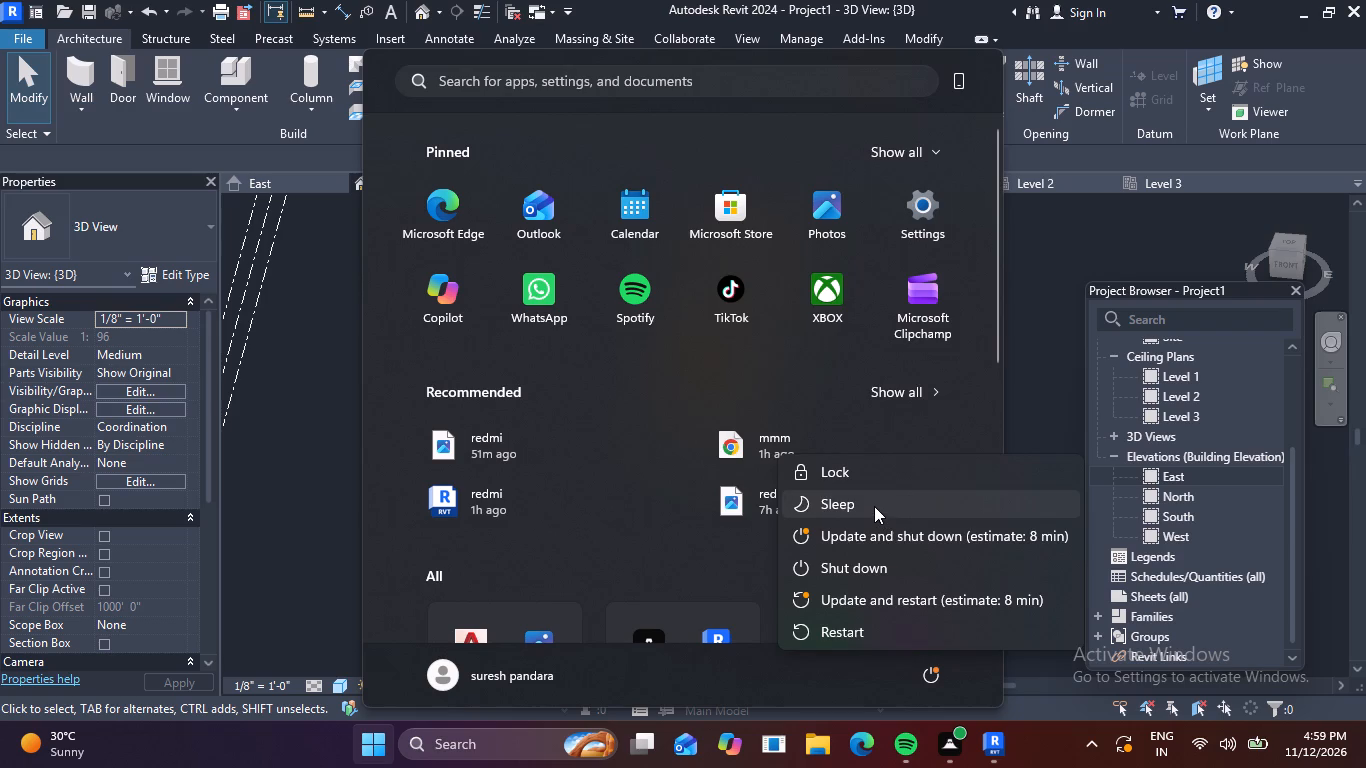
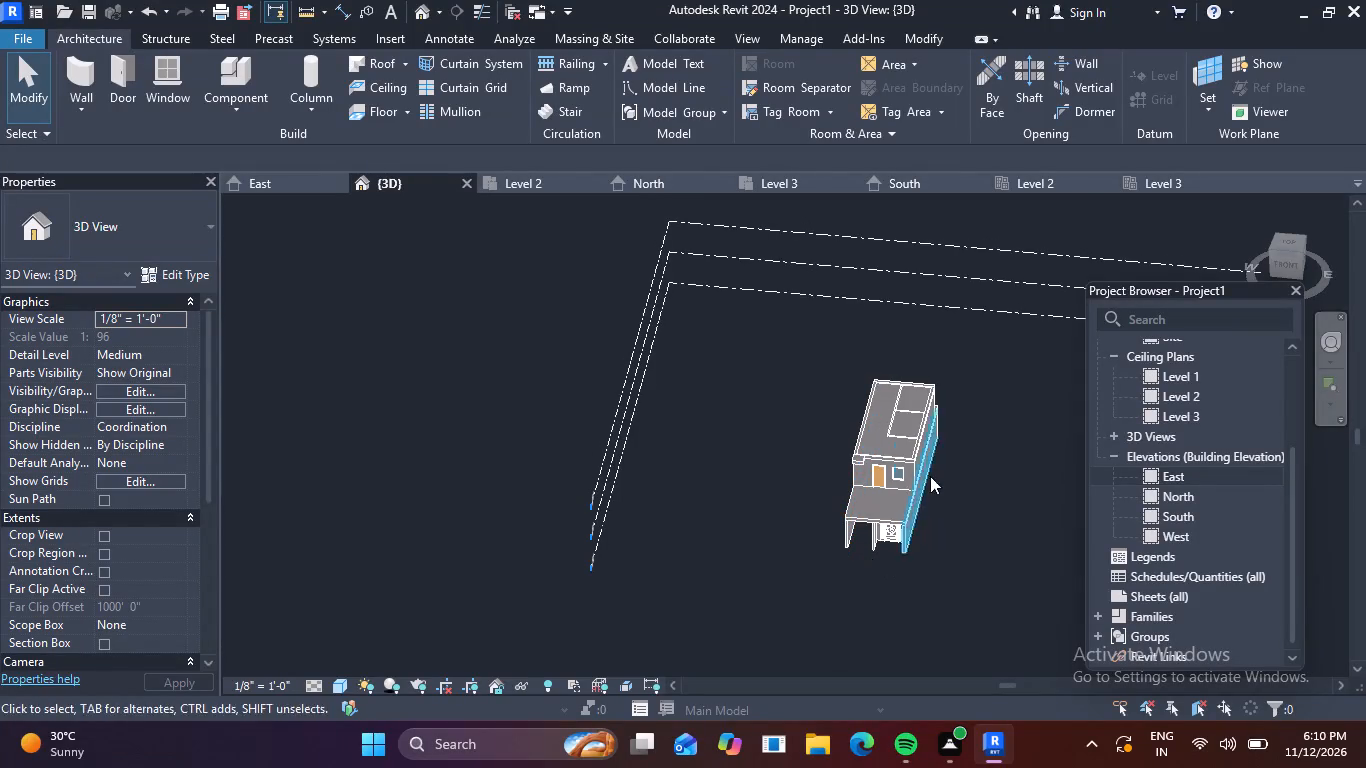
# Examine the two-storey building and its raised top slab from several sides in the 3D view.
pyautogui.scroll(9, 881, 444)
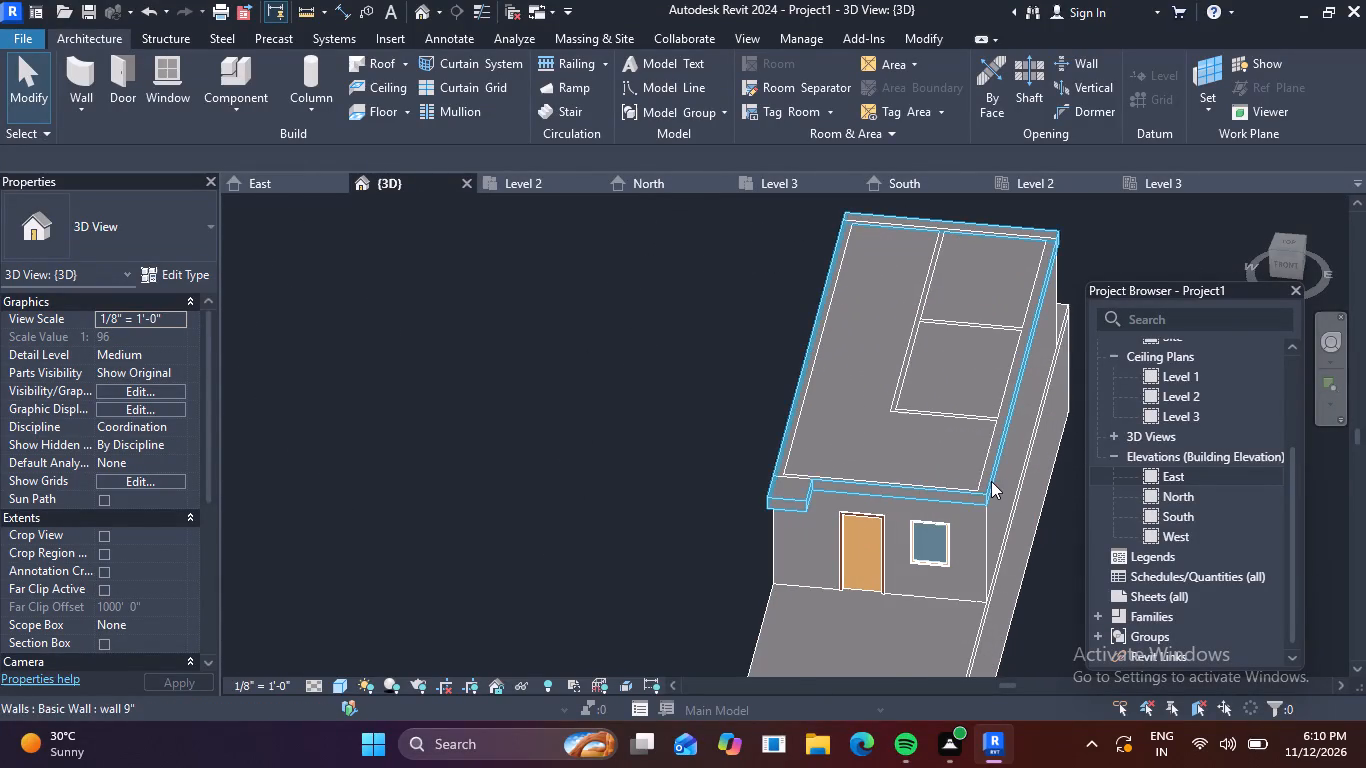
pyautogui.scroll(-2, 991, 481)
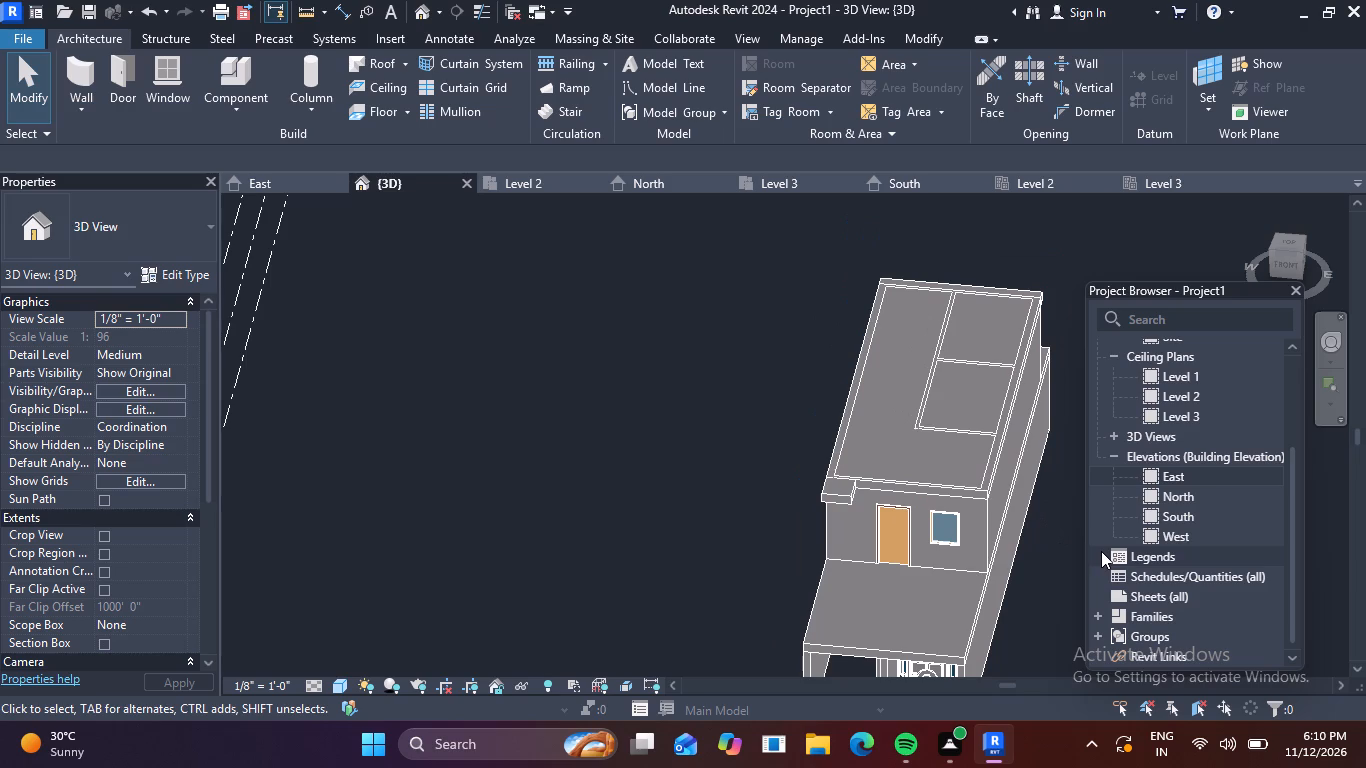
pyautogui.scroll(-1, 1065, 541)
pyautogui.moveTo(1025, 557); pyautogui.dragTo(896, 530, button='middle')
pyautogui.scroll(-1, 927, 538)
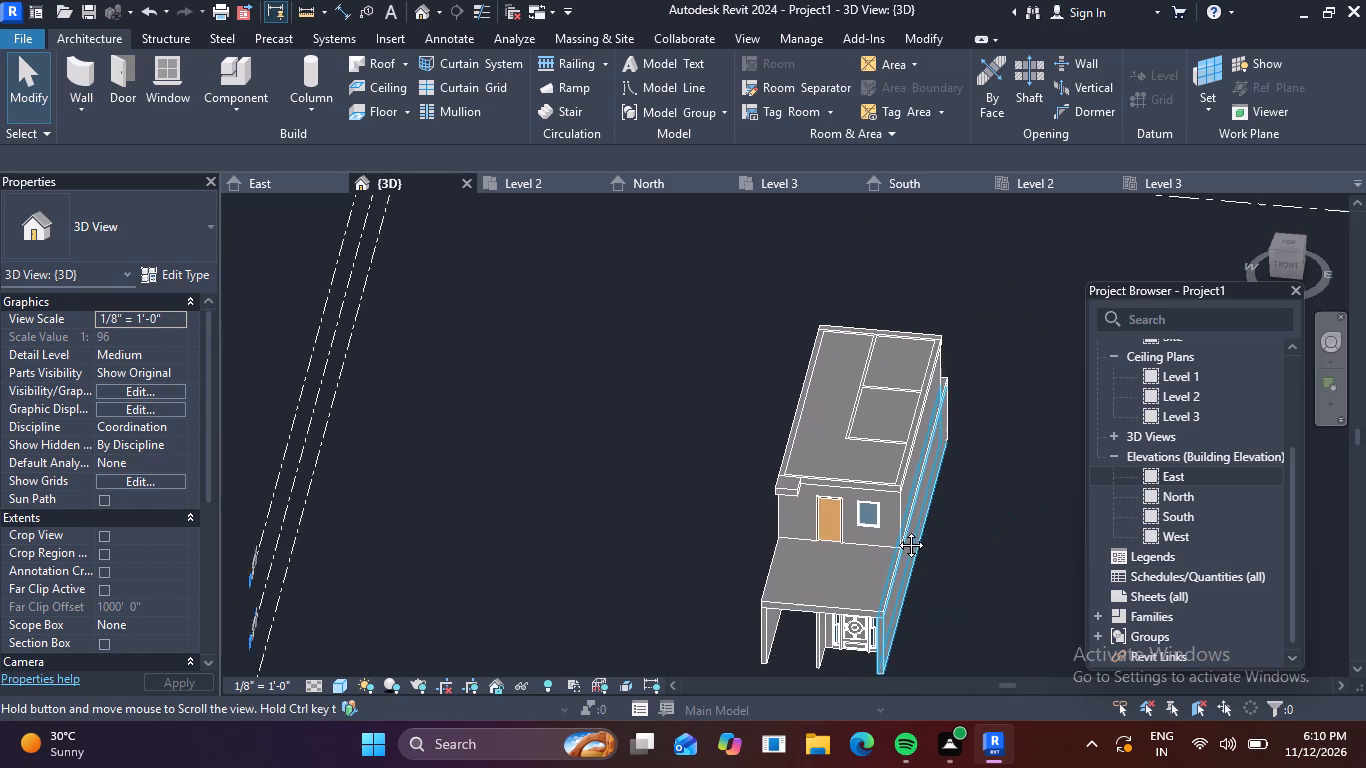
pyautogui.moveTo(896, 530); pyautogui.dragTo(871, 489, button='middle')
pyautogui.keyDown('shift'); pyautogui.moveTo(916, 538); pyautogui.dragTo(823, 509, button='middle'); pyautogui.keyUp('shift')
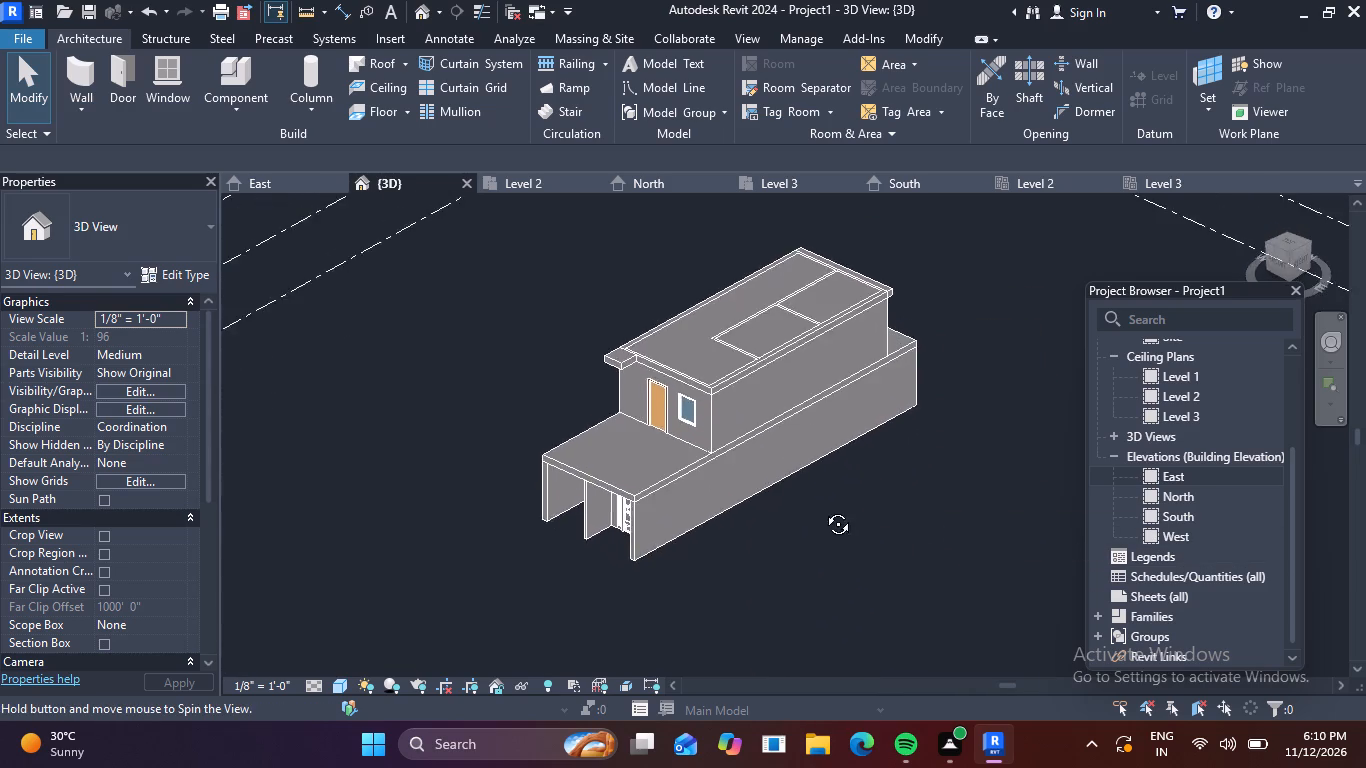
pyautogui.keyDown('shift'); pyautogui.moveTo(823, 509); pyautogui.dragTo(685, 483, button='middle'); pyautogui.keyUp('shift')
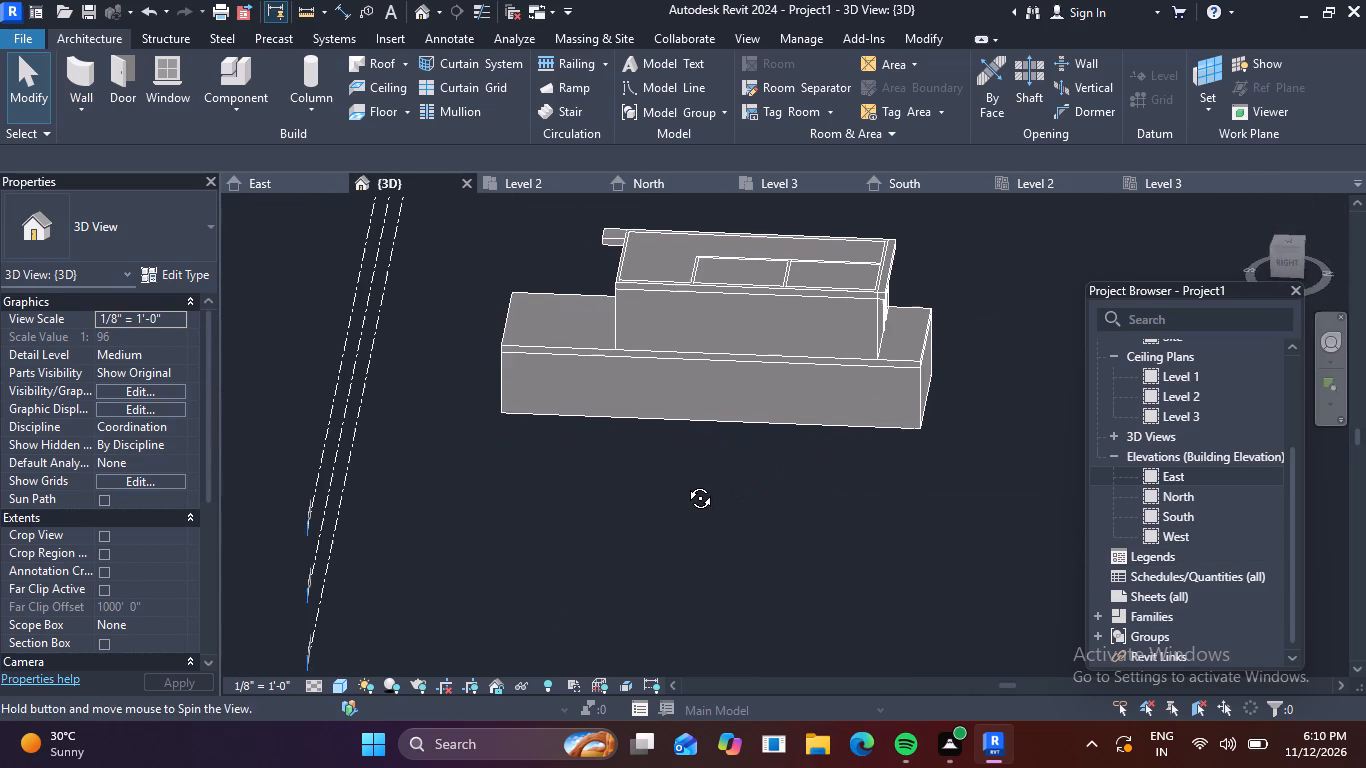
pyautogui.keyDown('shift'); pyautogui.moveTo(685, 483); pyautogui.dragTo(940, 522, button='middle'); pyautogui.keyUp('shift')
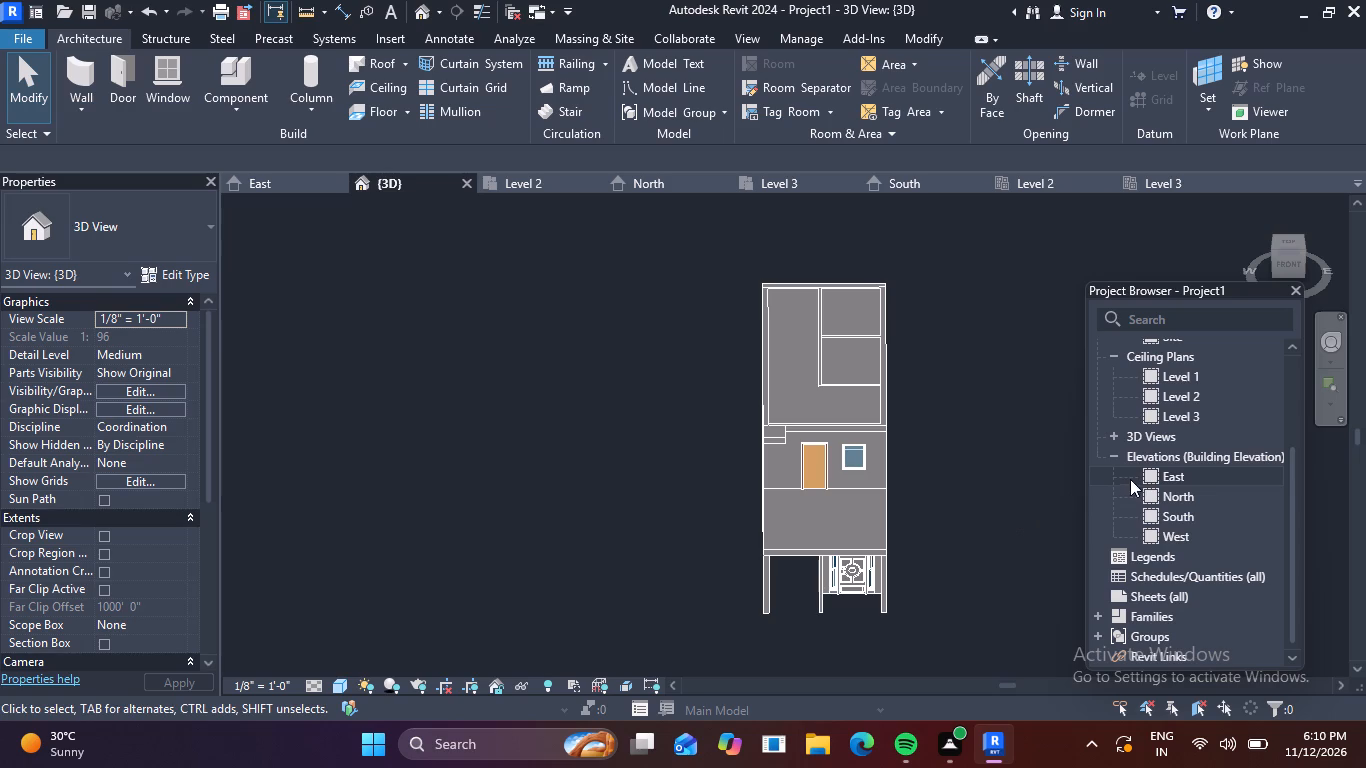
# Open the East elevation and dismiss the save reminder without saving the project.
pyautogui.tripleClick(1142, 476)
pyautogui.scroll(-2, 733, 569)
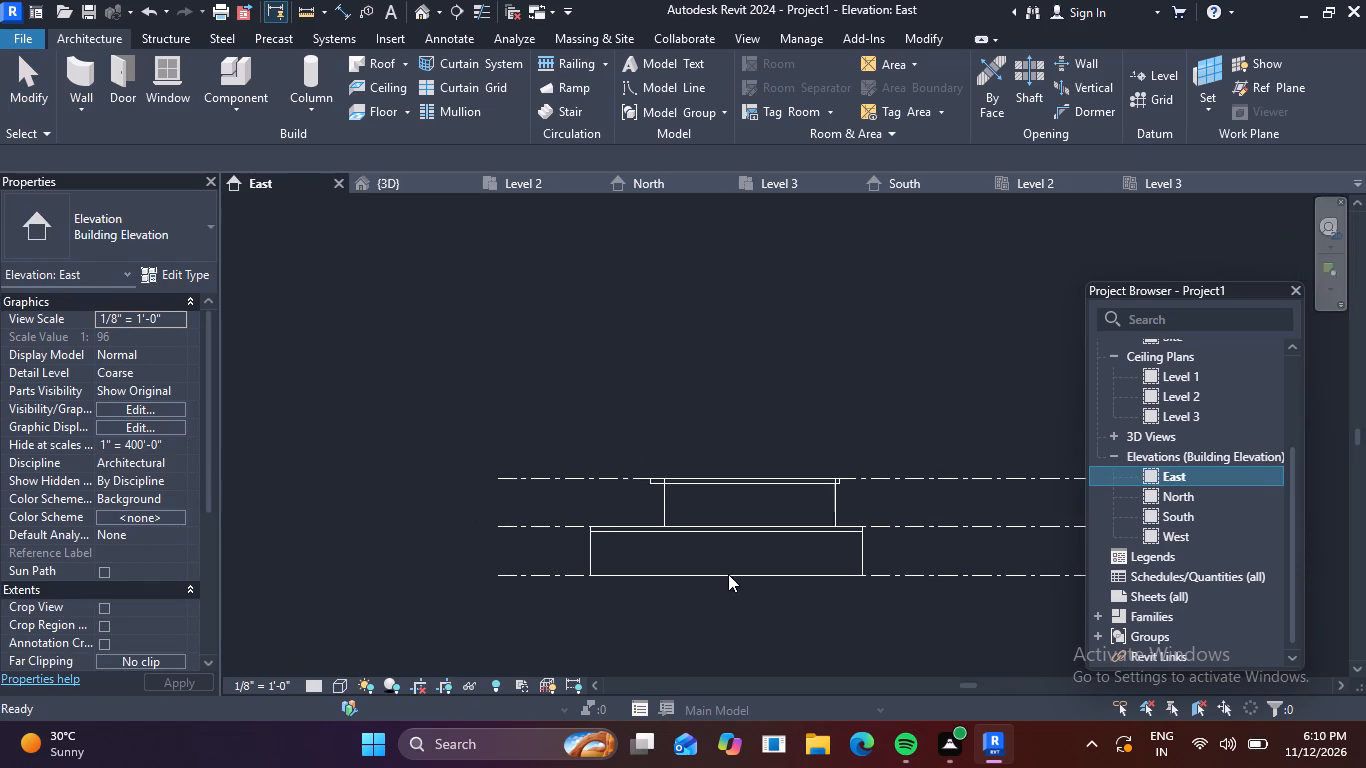
pyautogui.moveTo(735, 573); pyautogui.dragTo(567, 530, button='middle')
pyautogui.scroll(-1, 735, 573)
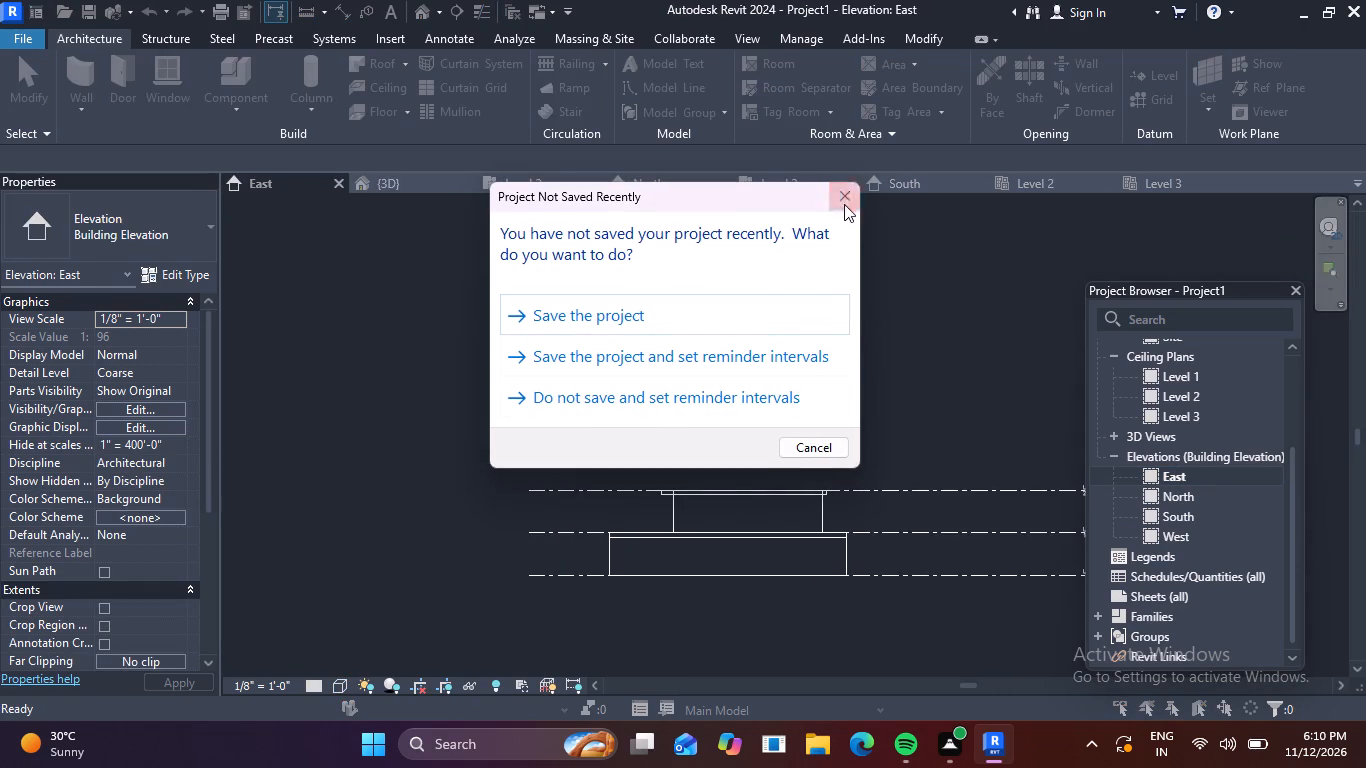
pyautogui.click(844, 203)
pyautogui.scroll(2, 672, 539)
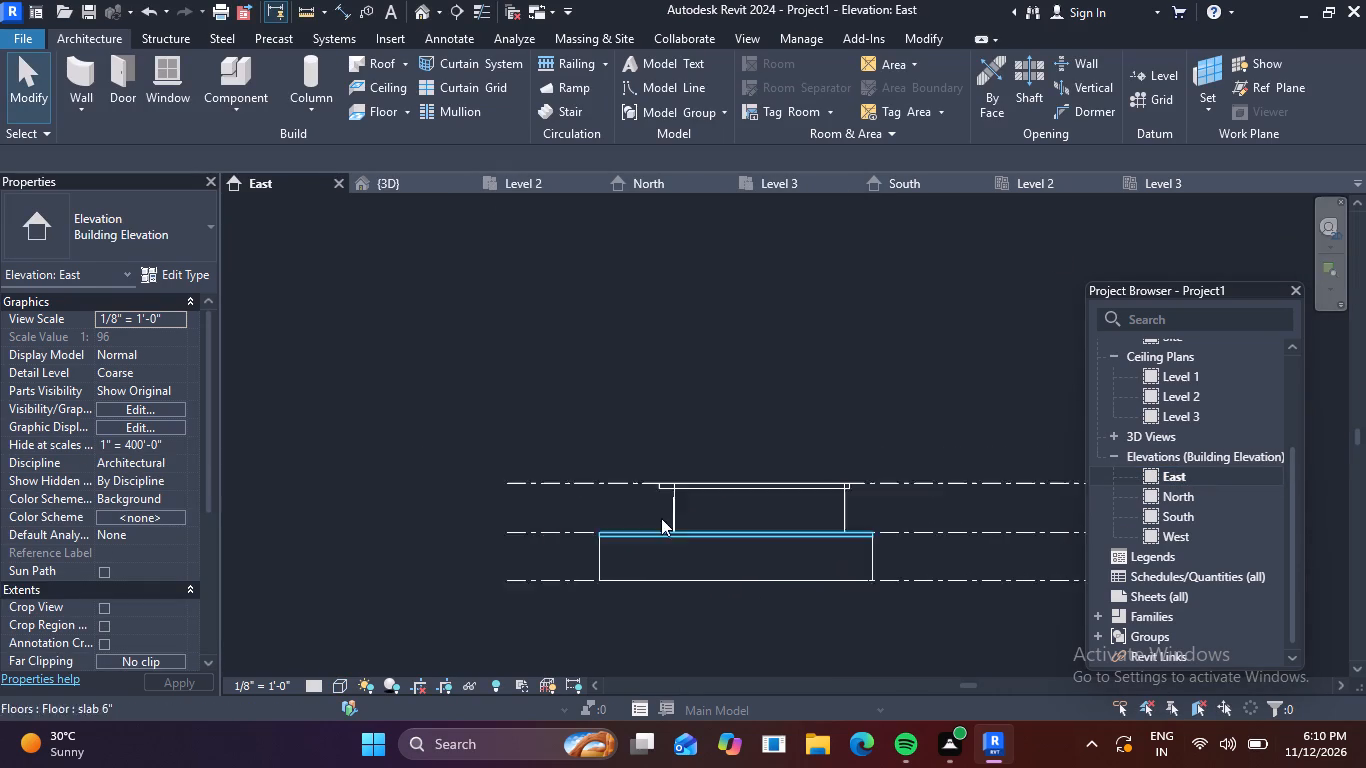
pyautogui.scroll(2, 661, 518)
pyautogui.moveTo(782, 509); pyautogui.dragTo(476, 437, button='middle')
pyautogui.moveTo(284, 454); pyautogui.dragTo(545, 455, button='middle')
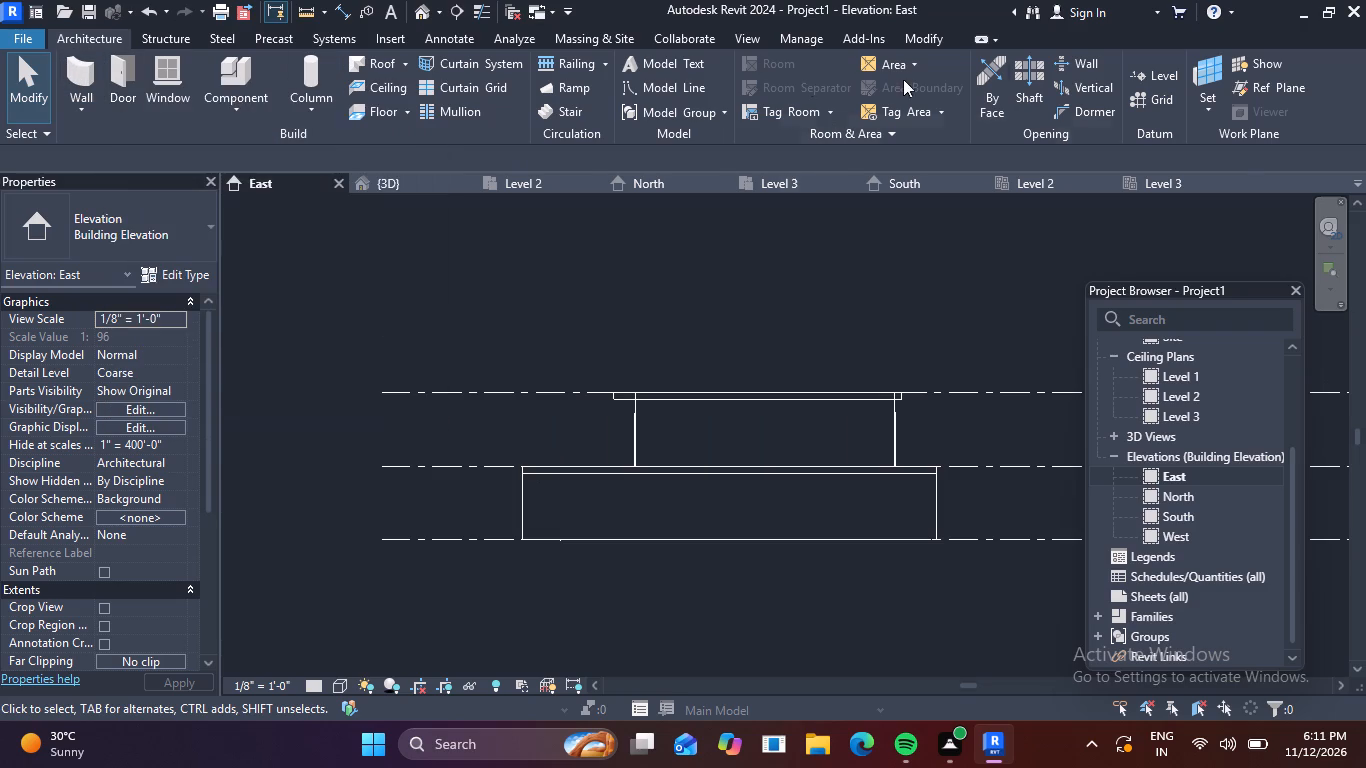
# Draw a new level 3' 0" above Level 2, at 13' 0", aligned with both ends of the existing levels.
pyautogui.click(1155, 79)
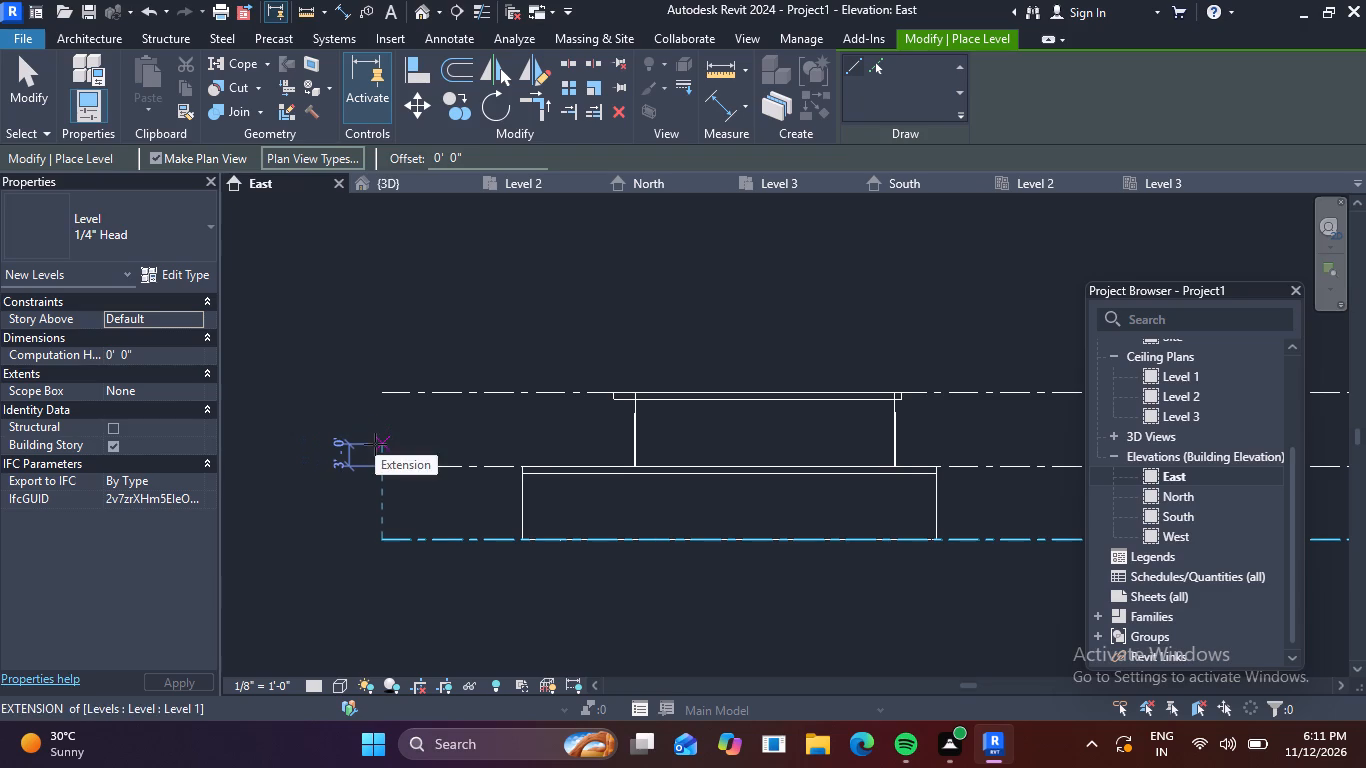
pyautogui.click(375, 444)
pyautogui.scroll(-1, 816, 426)
pyautogui.moveTo(816, 426); pyautogui.dragTo(813, 426, button='middle')
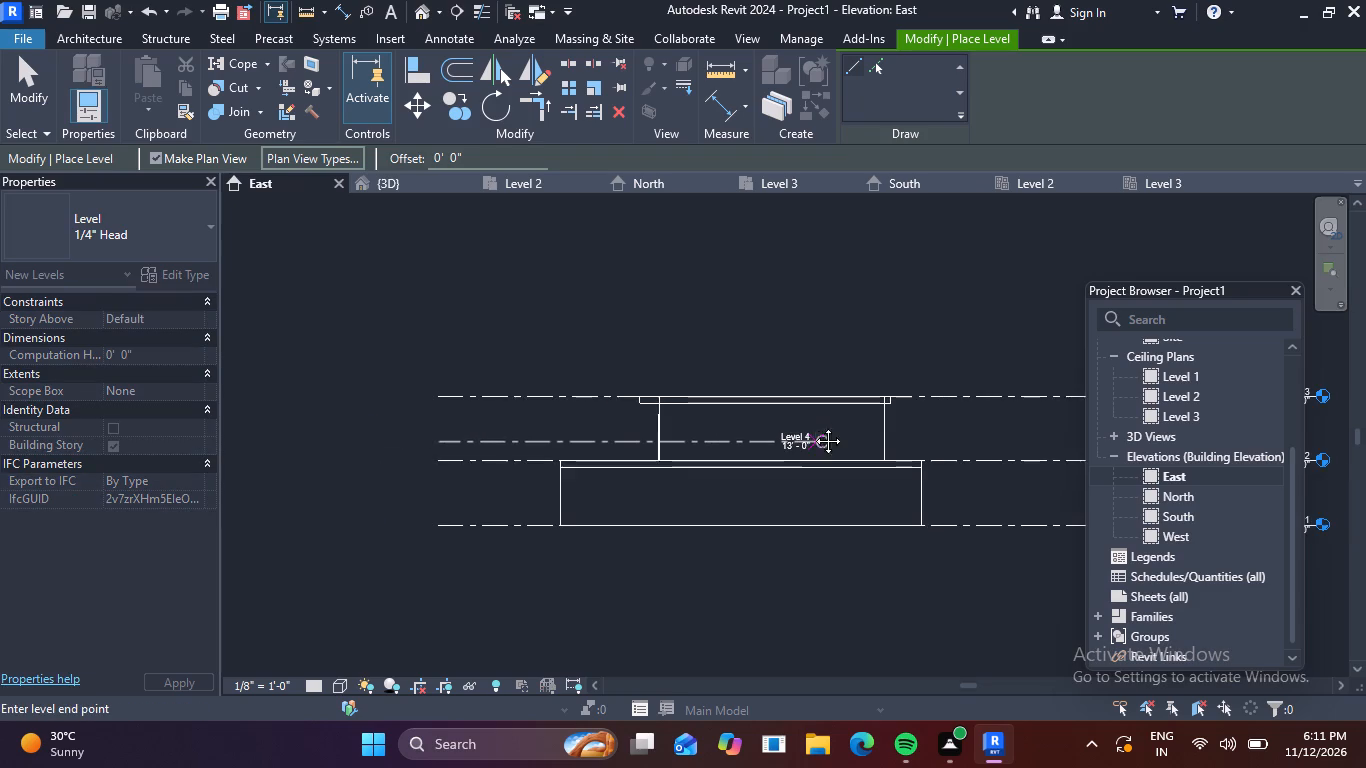
pyautogui.moveTo(813, 426); pyautogui.dragTo(397, 445, button='middle')
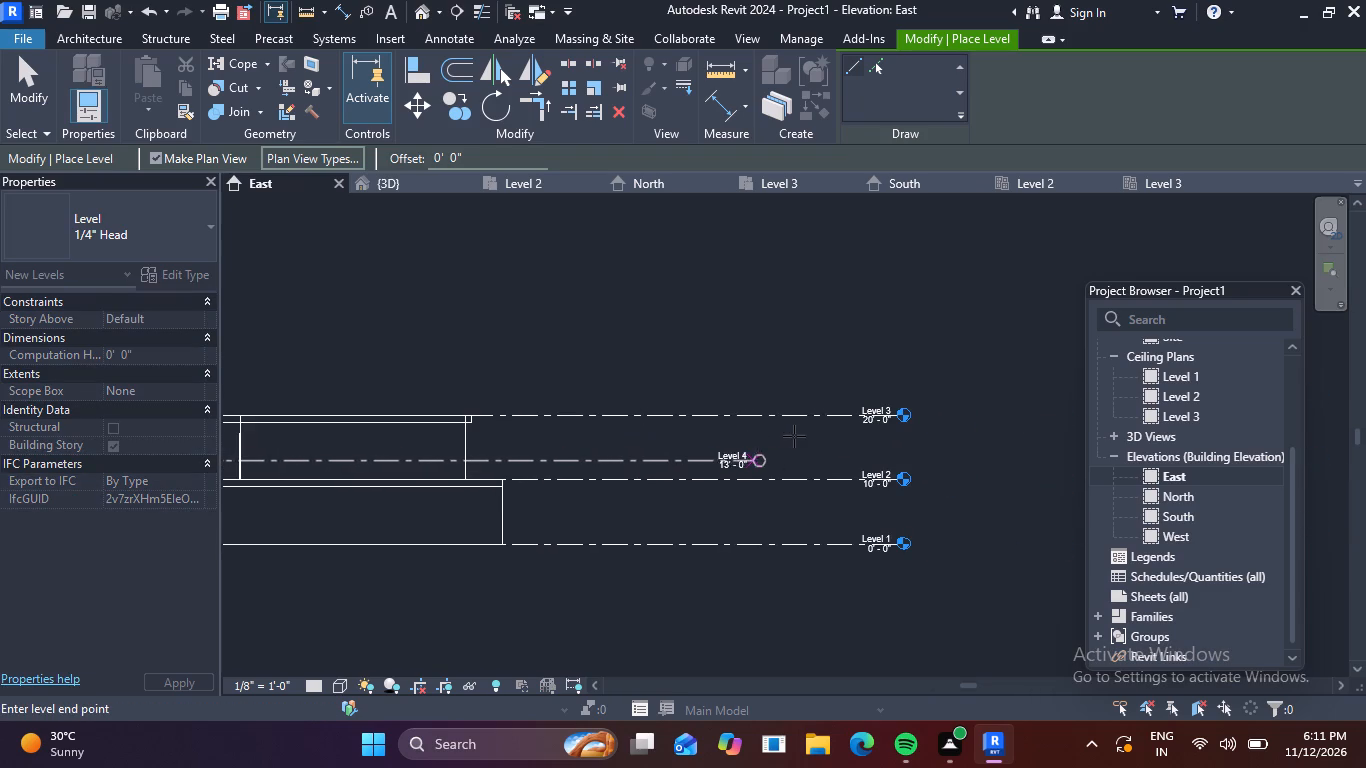
pyautogui.scroll(3, 856, 463)
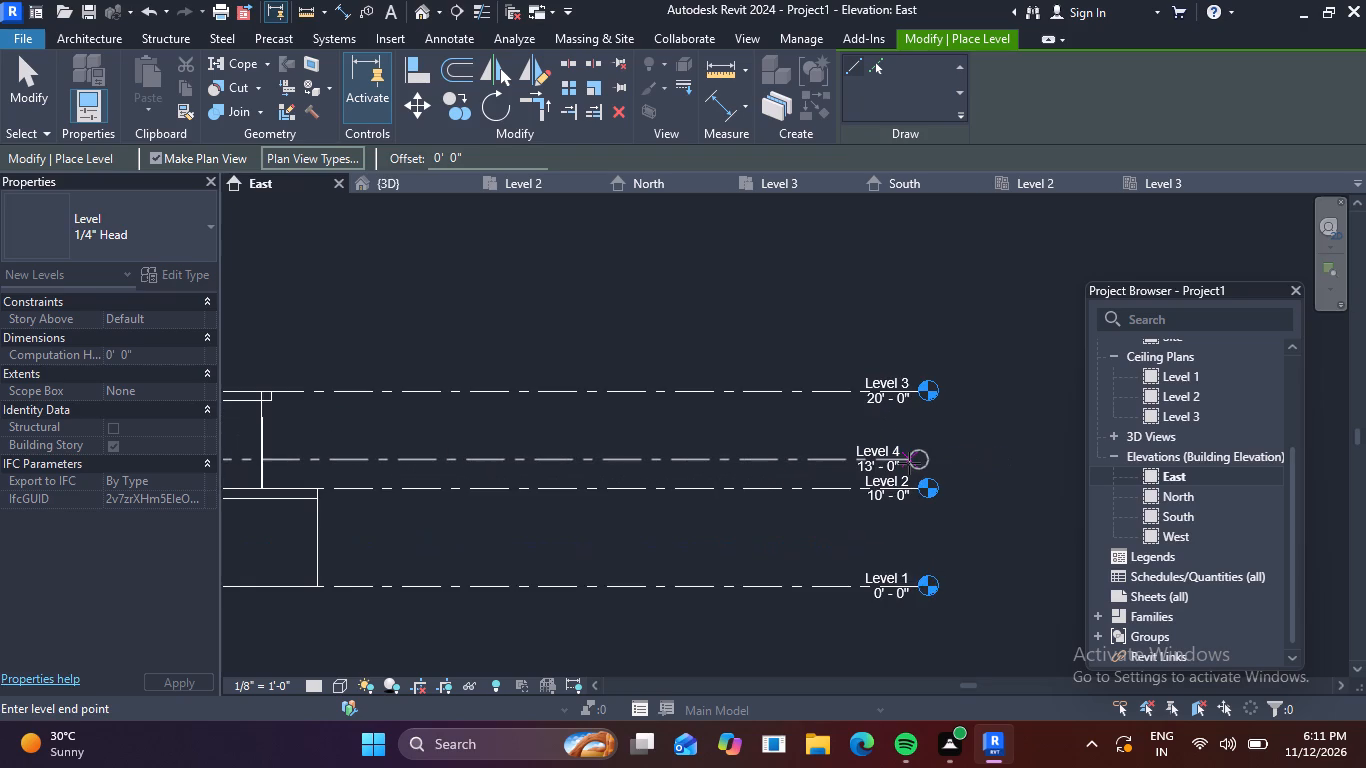
pyautogui.click(922, 458)
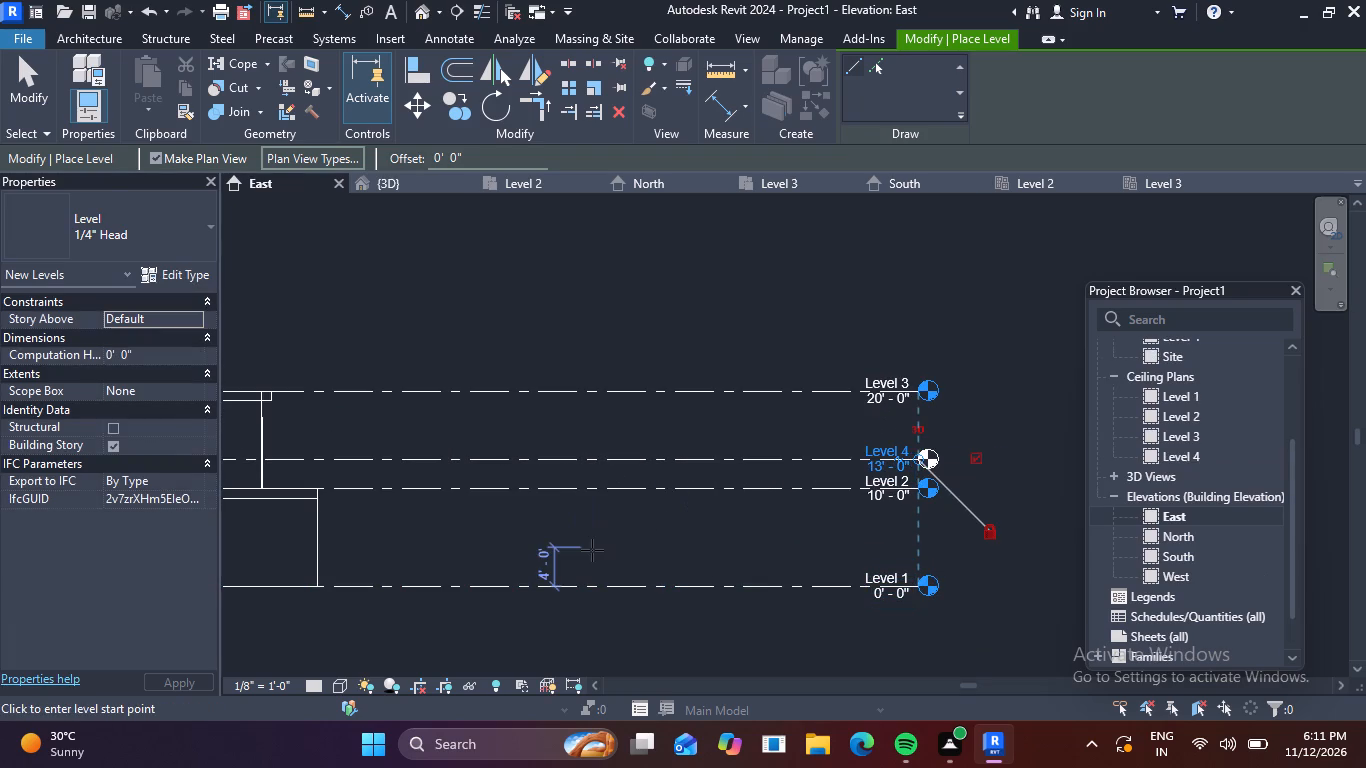
pyautogui.press('Escape')
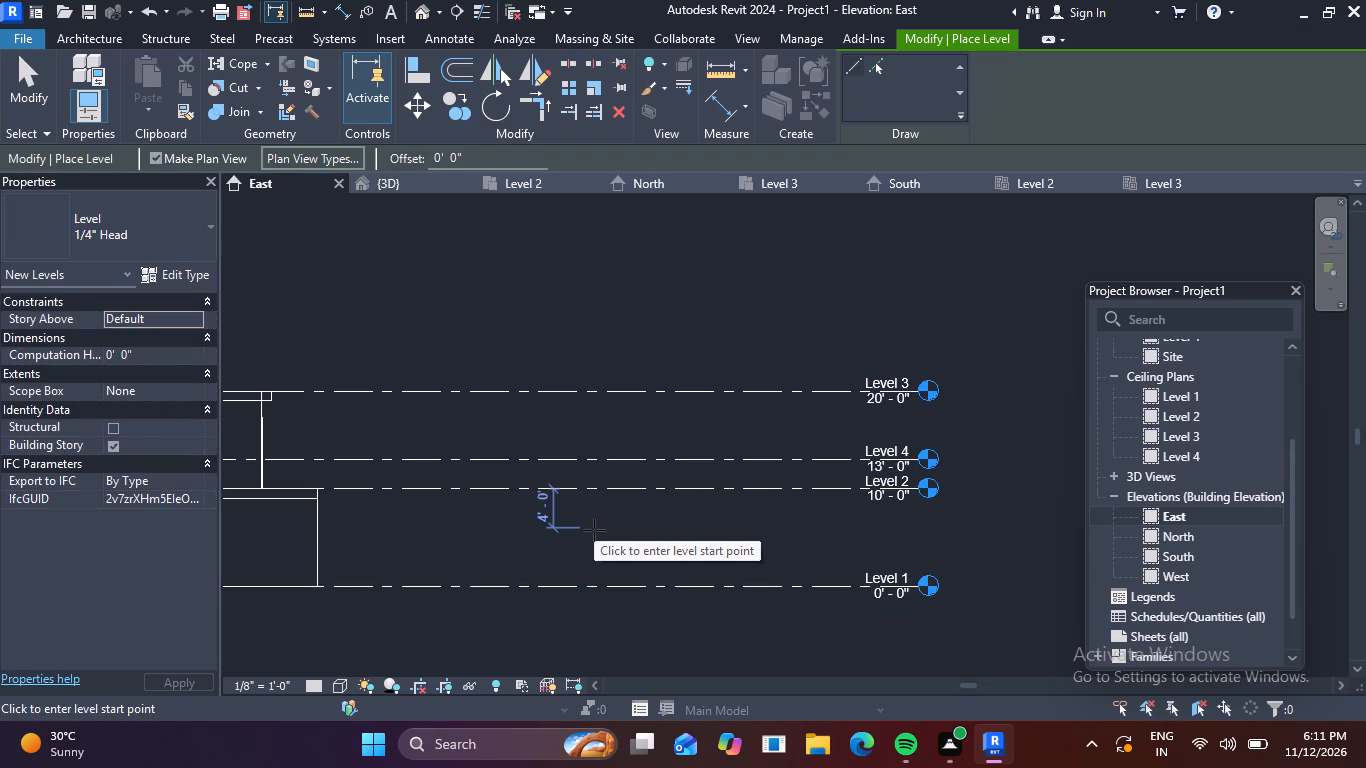
# Draw another level 2' 0" below Level 3, at 18' 0", aligned with both ends of the existing levels.
pyautogui.scroll(-3, 670, 481)
pyautogui.moveTo(570, 478); pyautogui.dragTo(837, 472, button='middle')
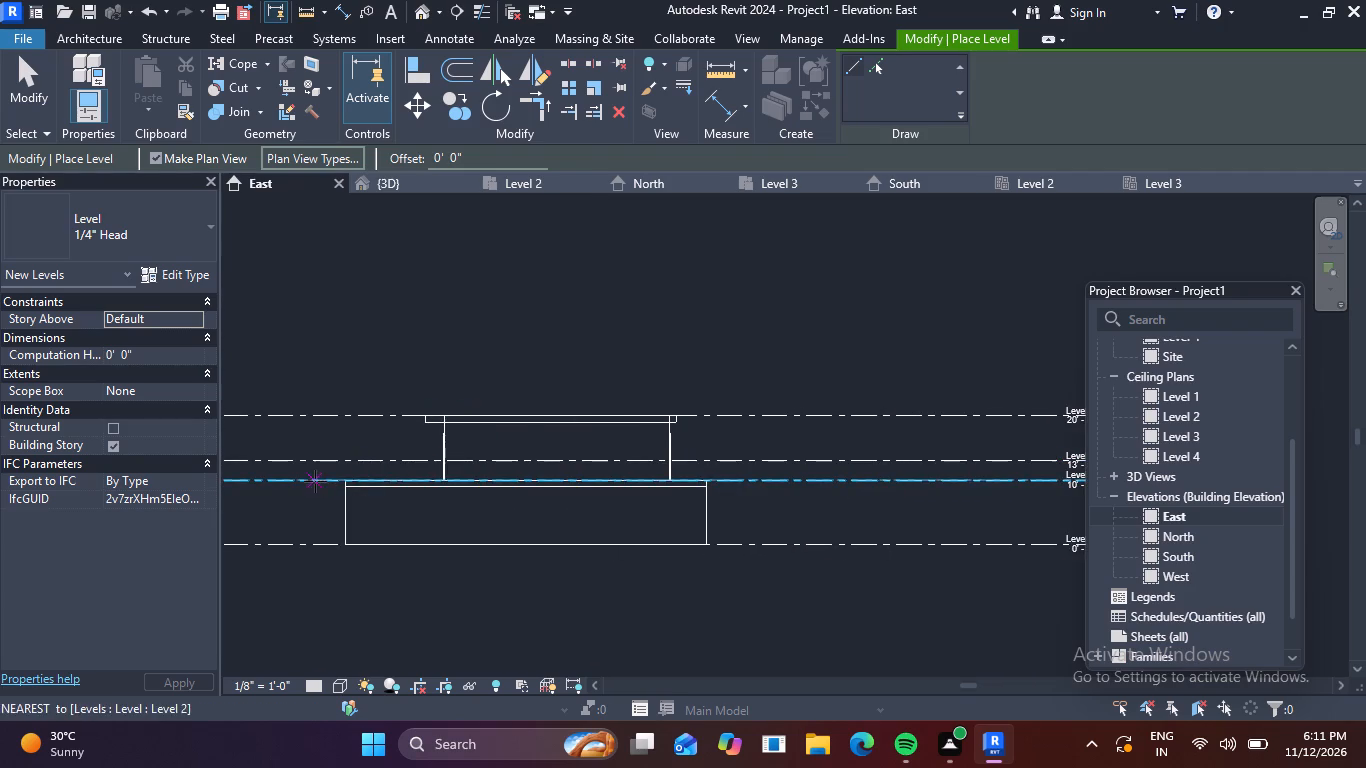
pyautogui.moveTo(315, 481); pyautogui.dragTo(785, 489, button='middle')
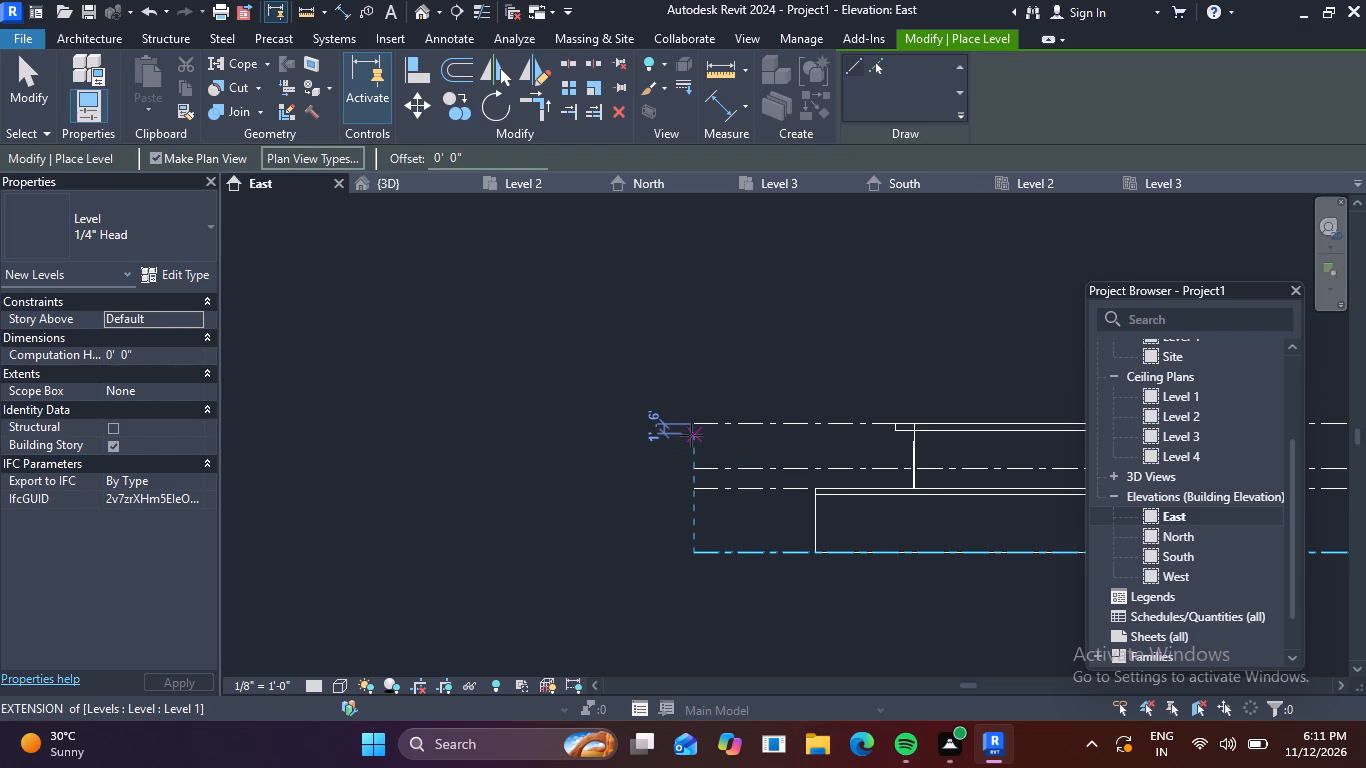
pyautogui.scroll(2, 691, 435)
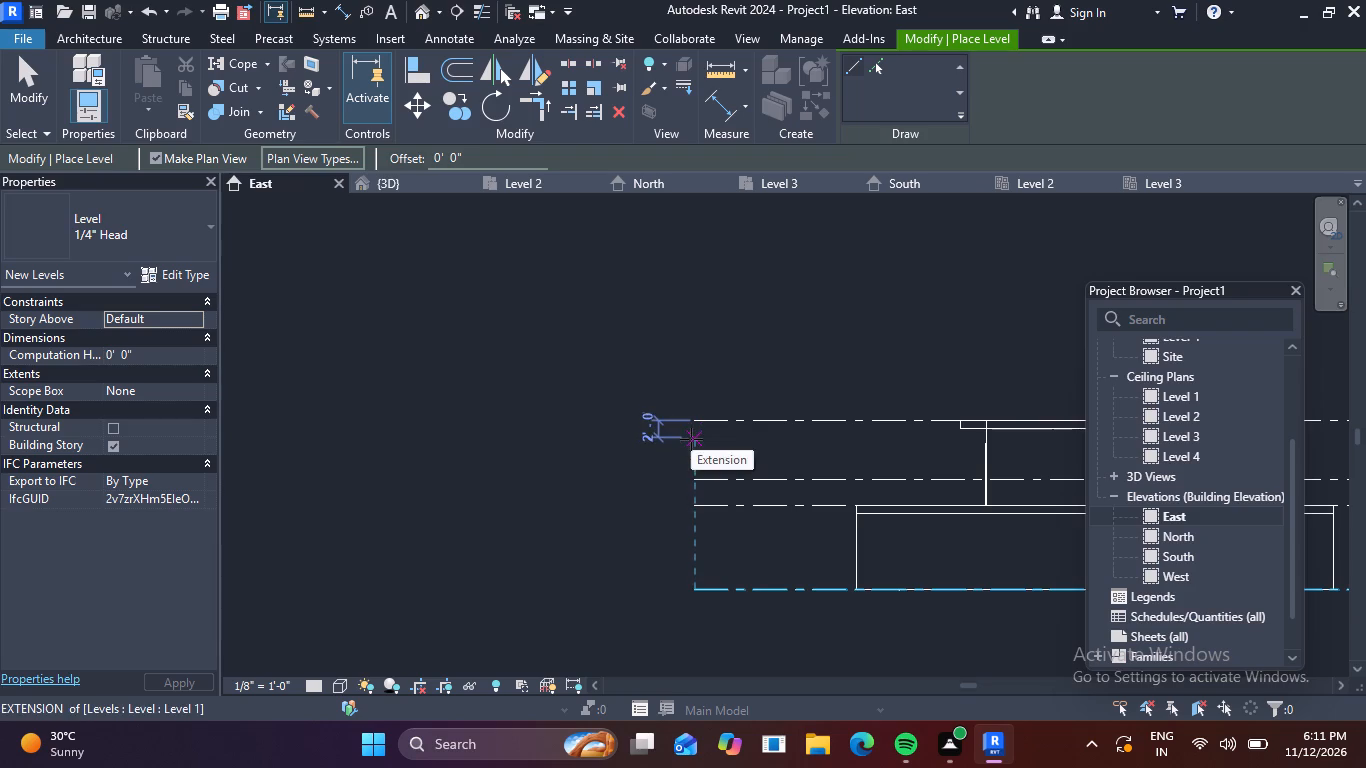
pyautogui.click(691, 439)
pyautogui.scroll(-3, 869, 436)
pyautogui.moveTo(869, 436); pyautogui.dragTo(653, 439, button='middle')
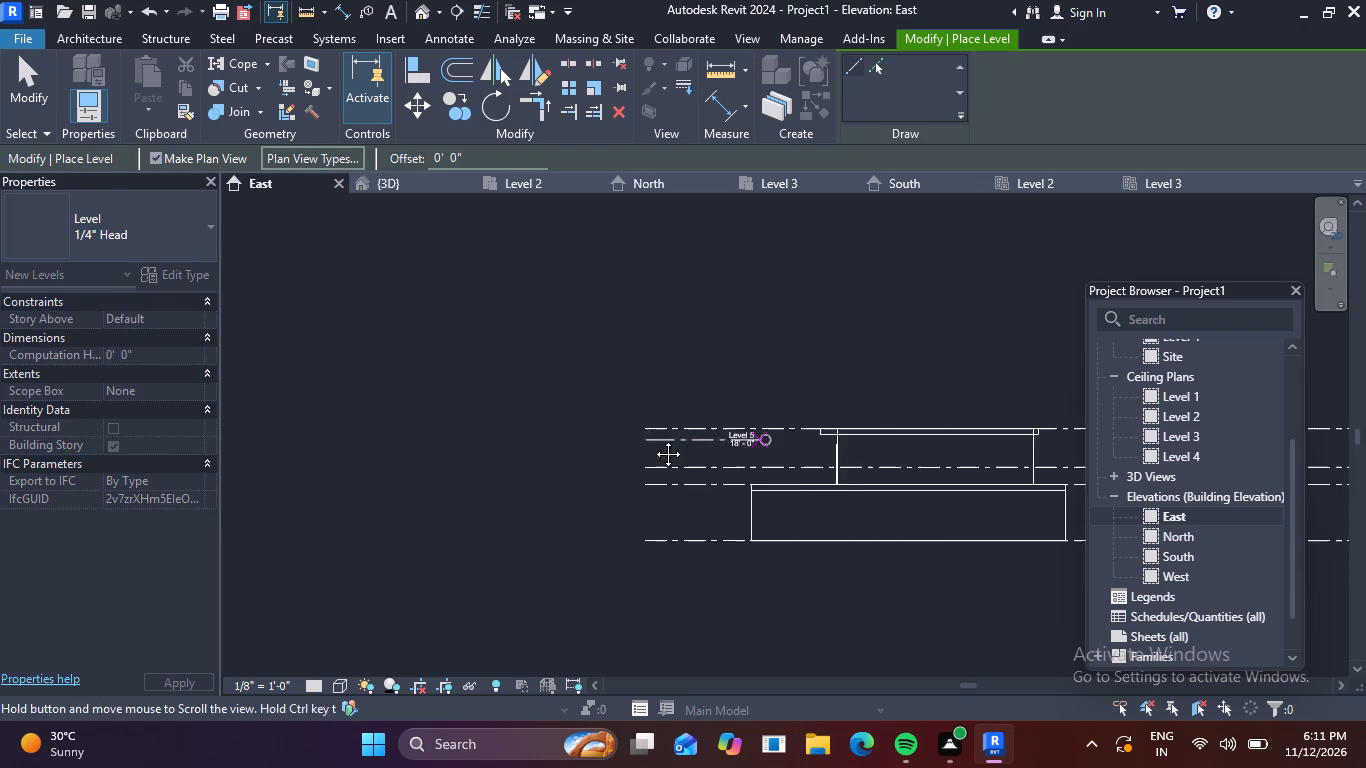
pyautogui.moveTo(653, 439); pyautogui.dragTo(607, 439, button='middle')
pyautogui.moveTo(886, 449); pyautogui.dragTo(553, 452, button='middle')
pyautogui.scroll(1, 553, 452)
pyautogui.scroll(4, 887, 442)
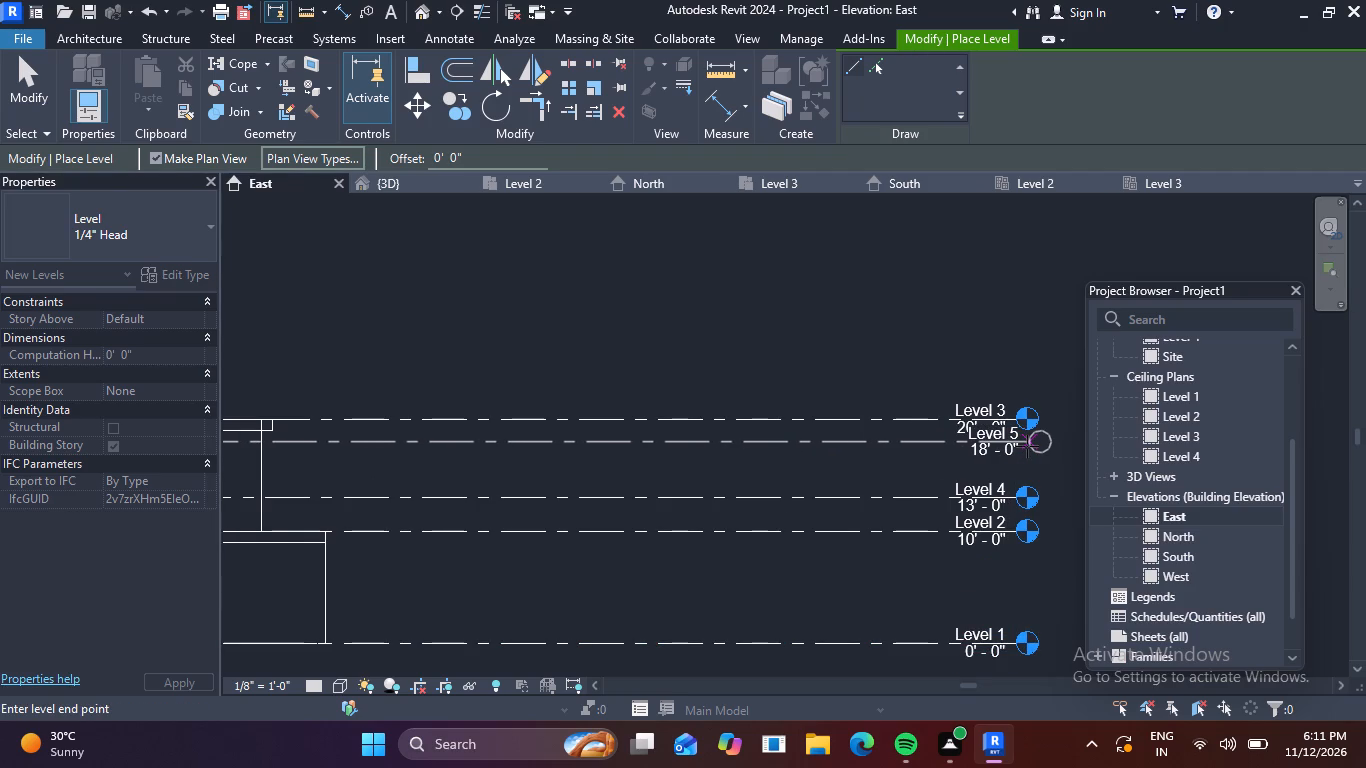
pyautogui.click(1019, 448)
pyautogui.press('Escape')
pyautogui.scroll(-5, 960, 484)
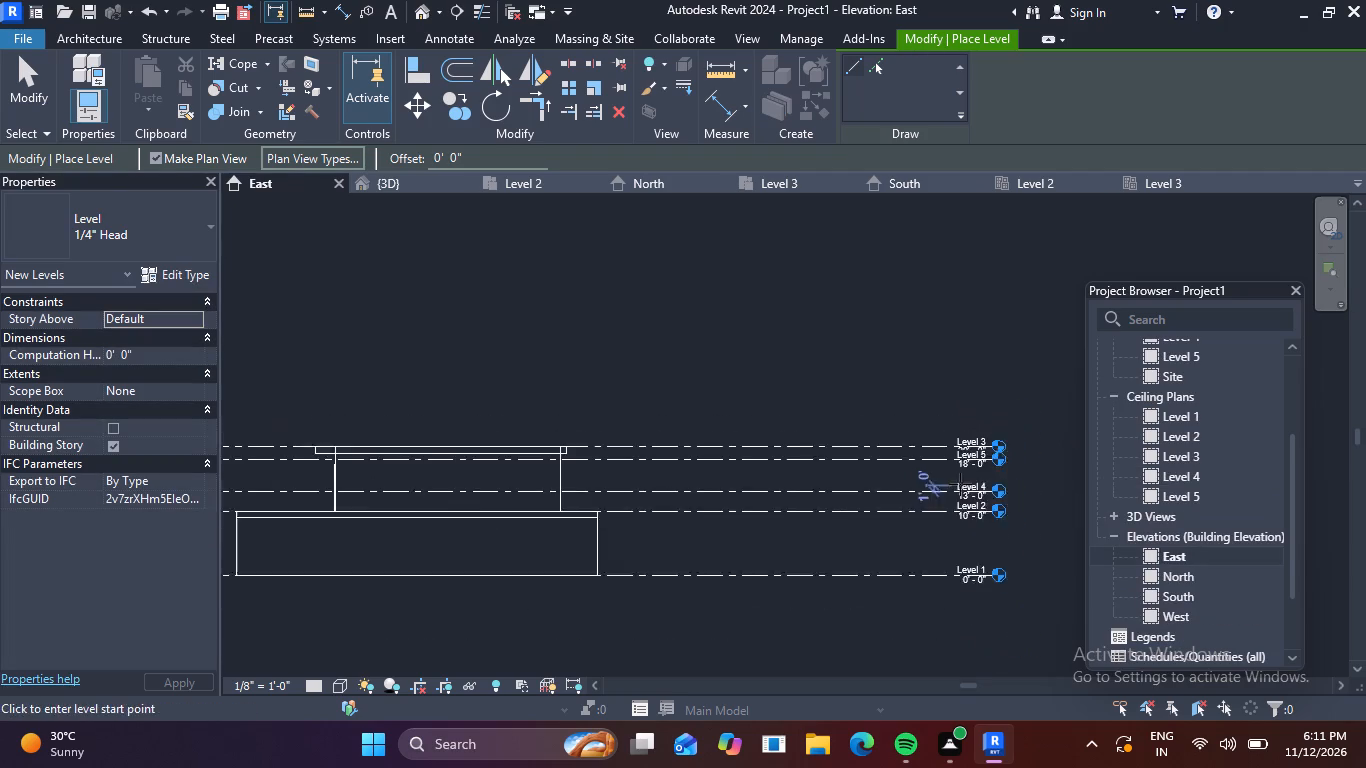
pyautogui.moveTo(745, 530); pyautogui.dragTo(958, 505, button='middle')
pyautogui.scroll(4, 718, 466)
pyautogui.scroll(-3, 761, 459)
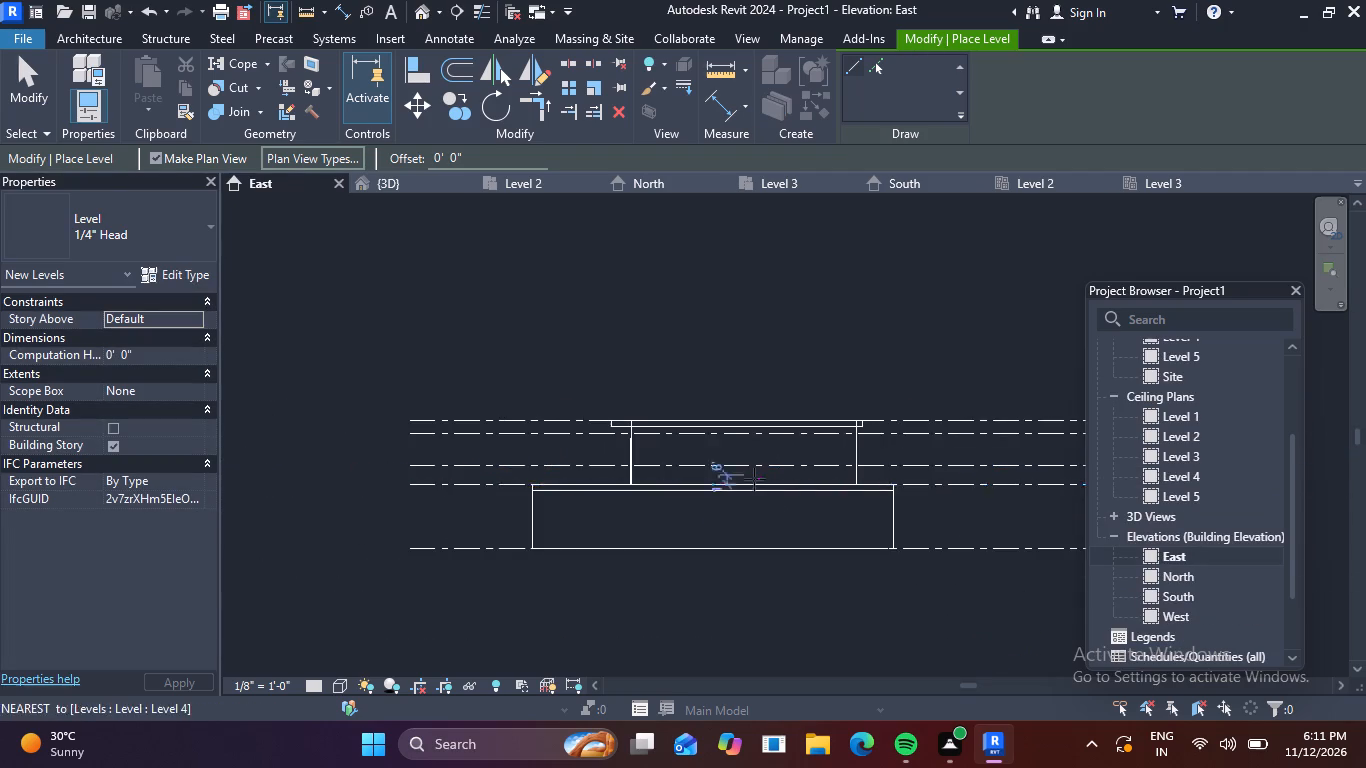
pyautogui.moveTo(684, 509); pyautogui.dragTo(649, 539, button='middle')
pyautogui.scroll(5, 558, 510)
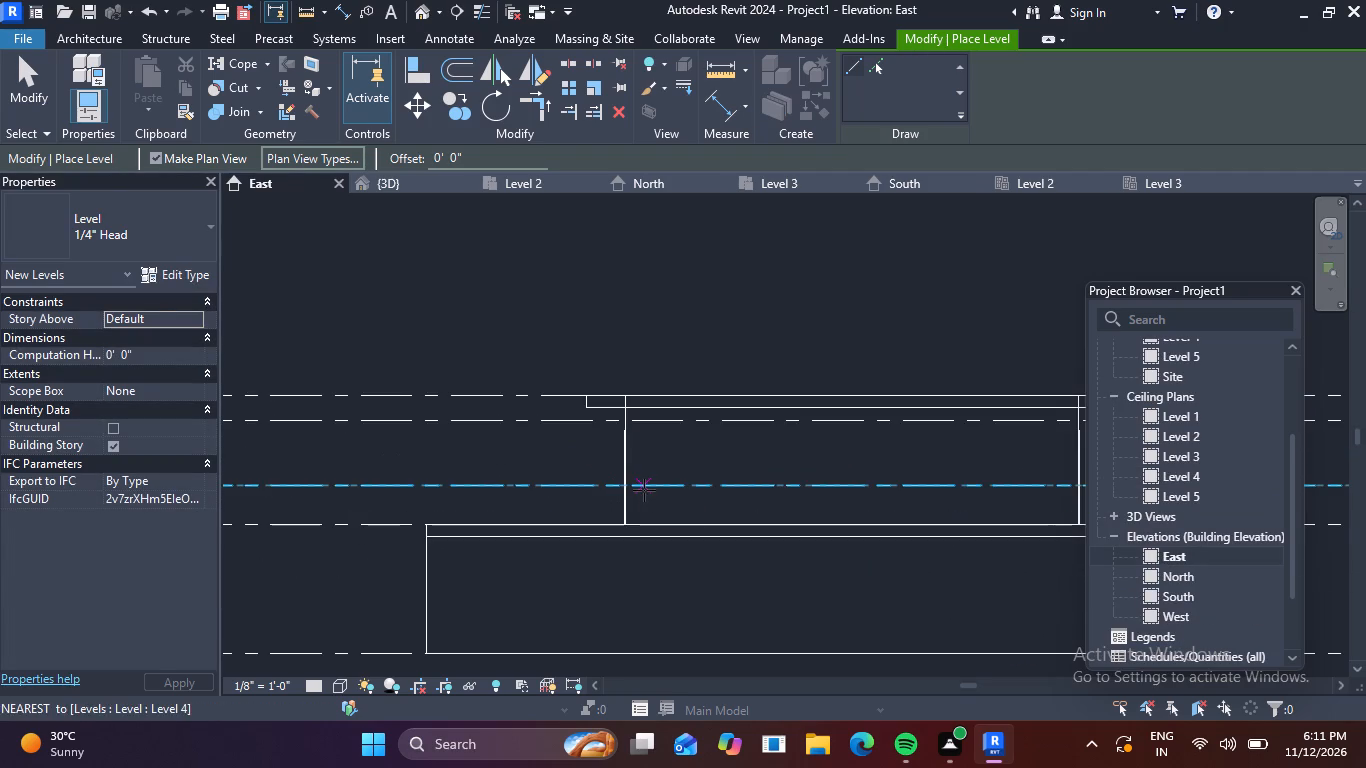
pyautogui.press('Escape')
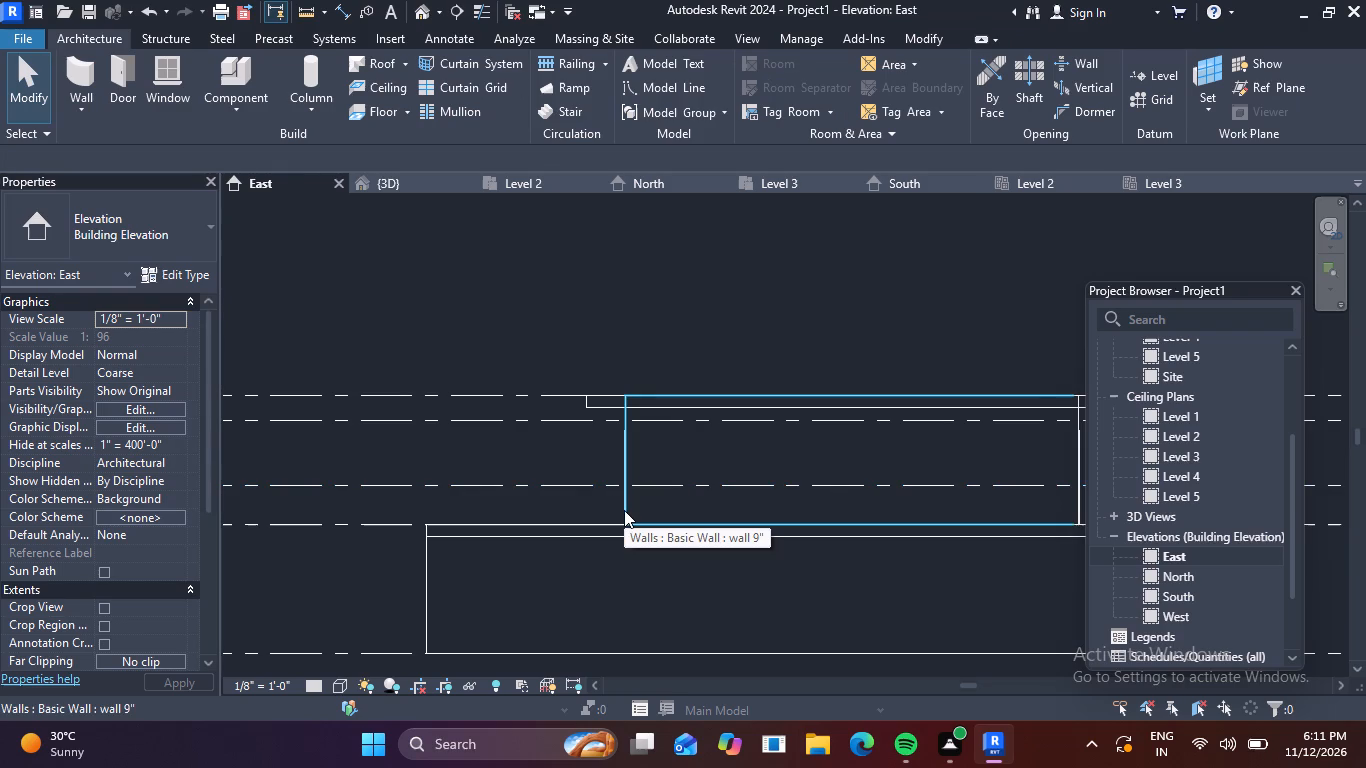
# Examine the heights of the new levels against the upper storey's walls and slab in the East elevation.
pyautogui.scroll(-4, 667, 471)
pyautogui.scroll(-1, 851, 472)
pyautogui.moveTo(647, 494); pyautogui.dragTo(523, 506, button='middle')
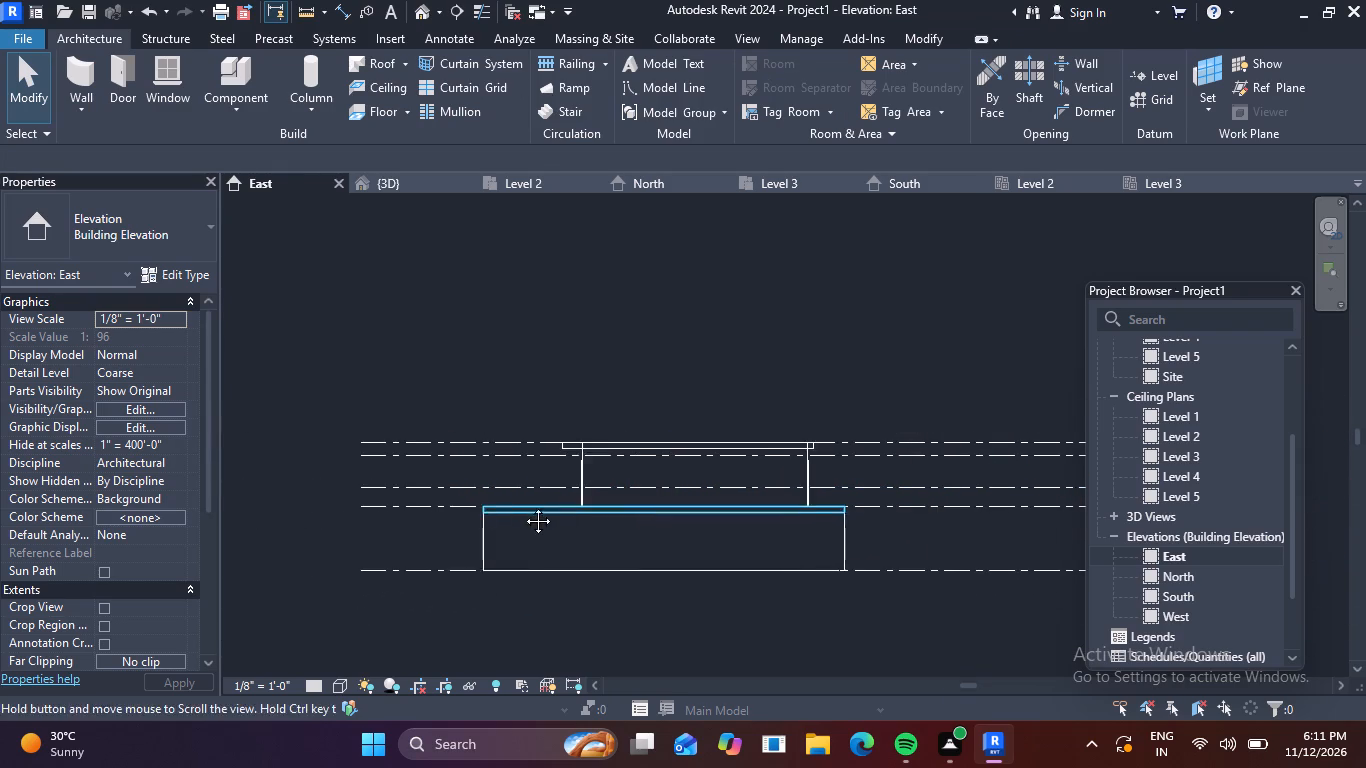
pyautogui.moveTo(523, 506); pyautogui.dragTo(512, 507, button='middle')
pyautogui.scroll(4, 727, 455)
pyautogui.press('Escape')
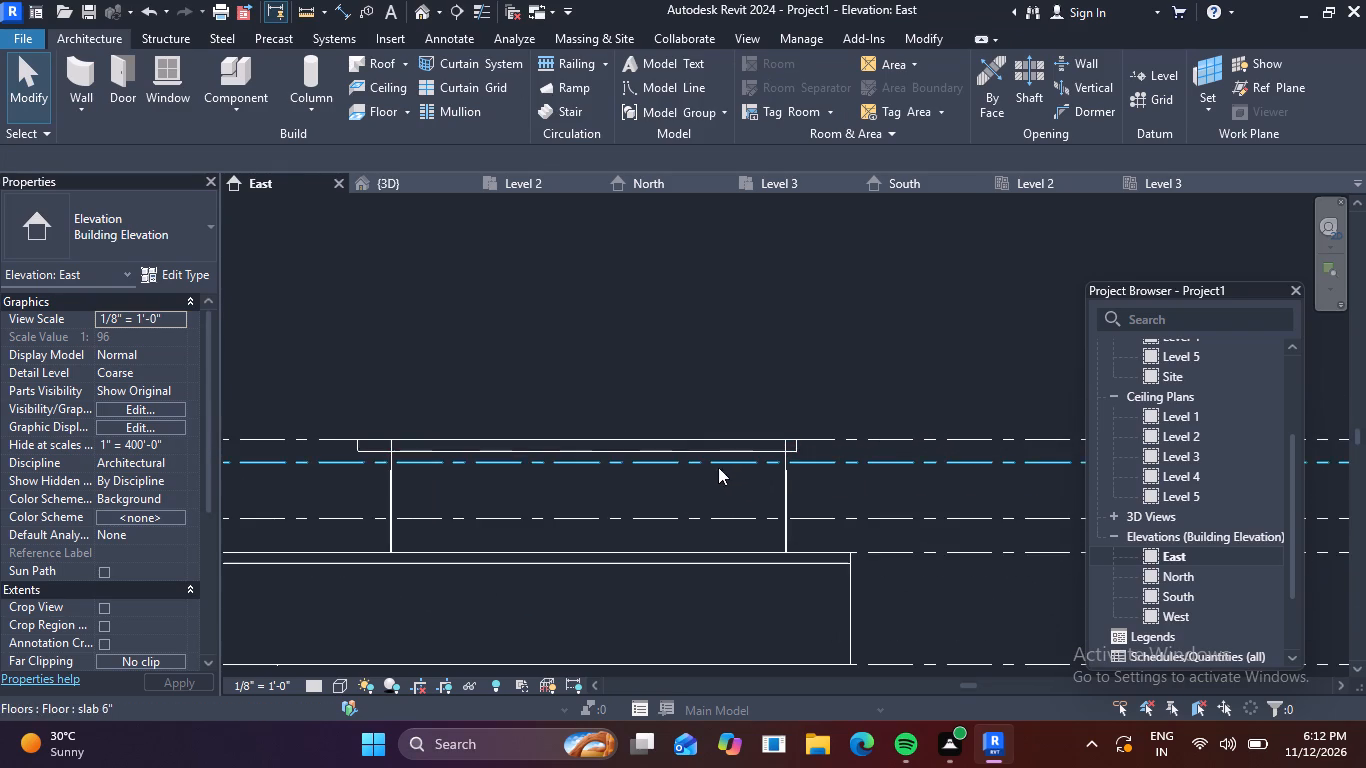
pyautogui.scroll(-3, 706, 470)
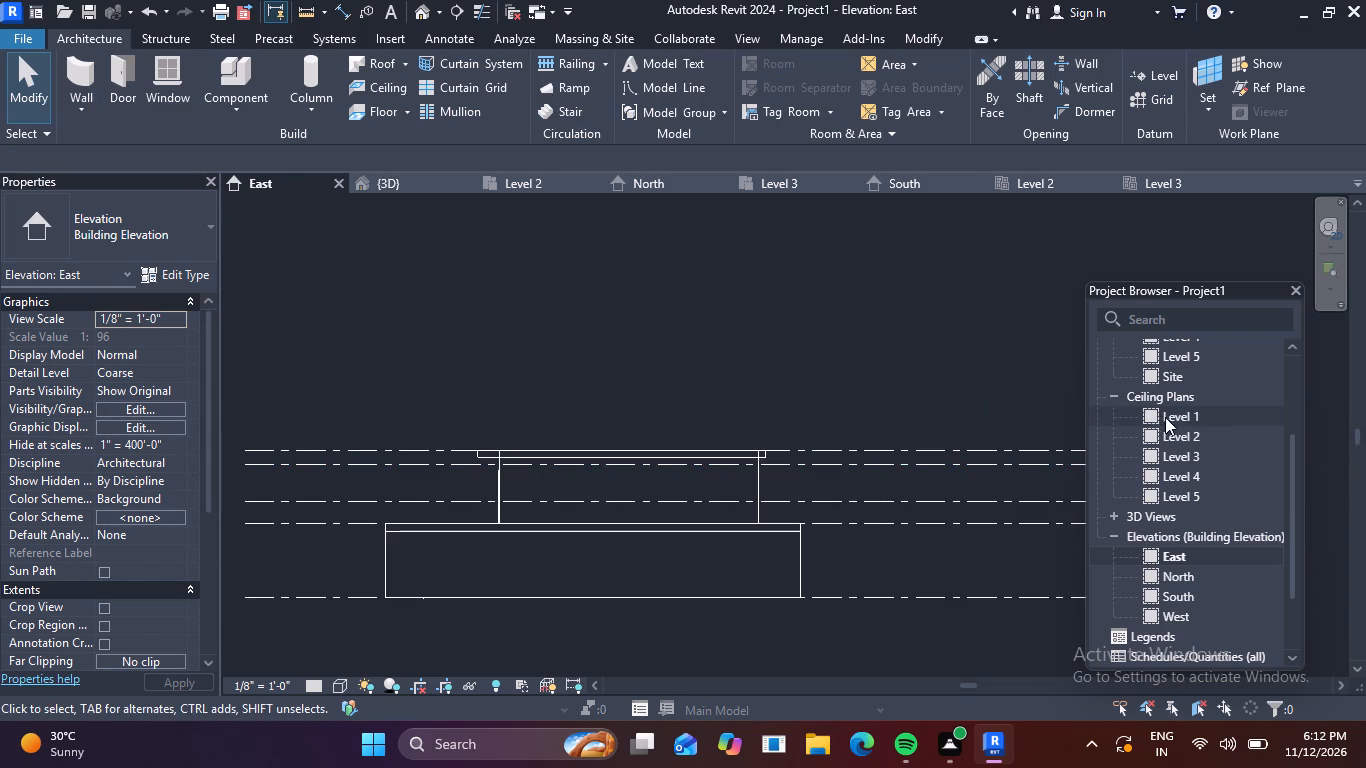
pyautogui.scroll(-3, 837, 415)
pyautogui.moveTo(789, 461); pyautogui.dragTo(563, 465, button='middle')
pyautogui.scroll(4, 812, 484)
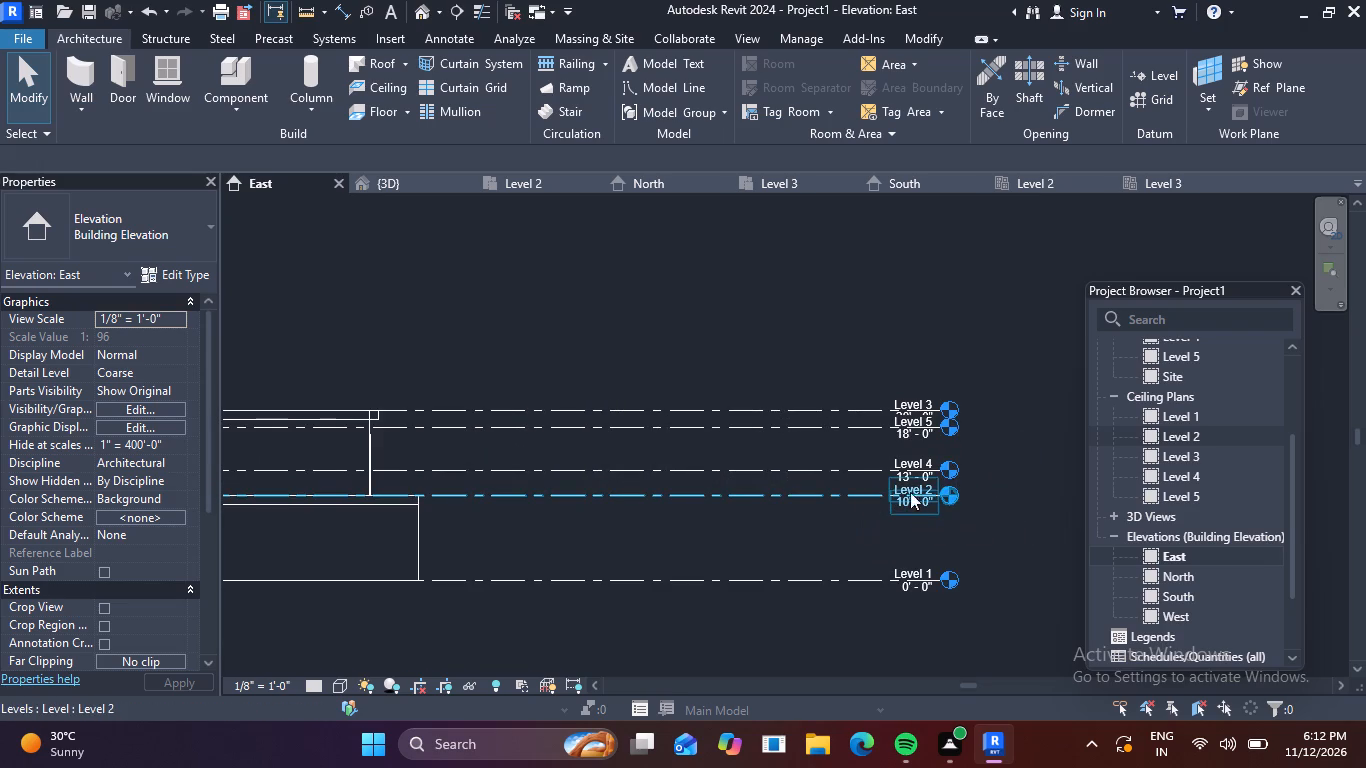
# Open the Level 2 ceiling plan and examine the upper storey's wall layout and the slab's rear edge.
pyautogui.click(1154, 436)
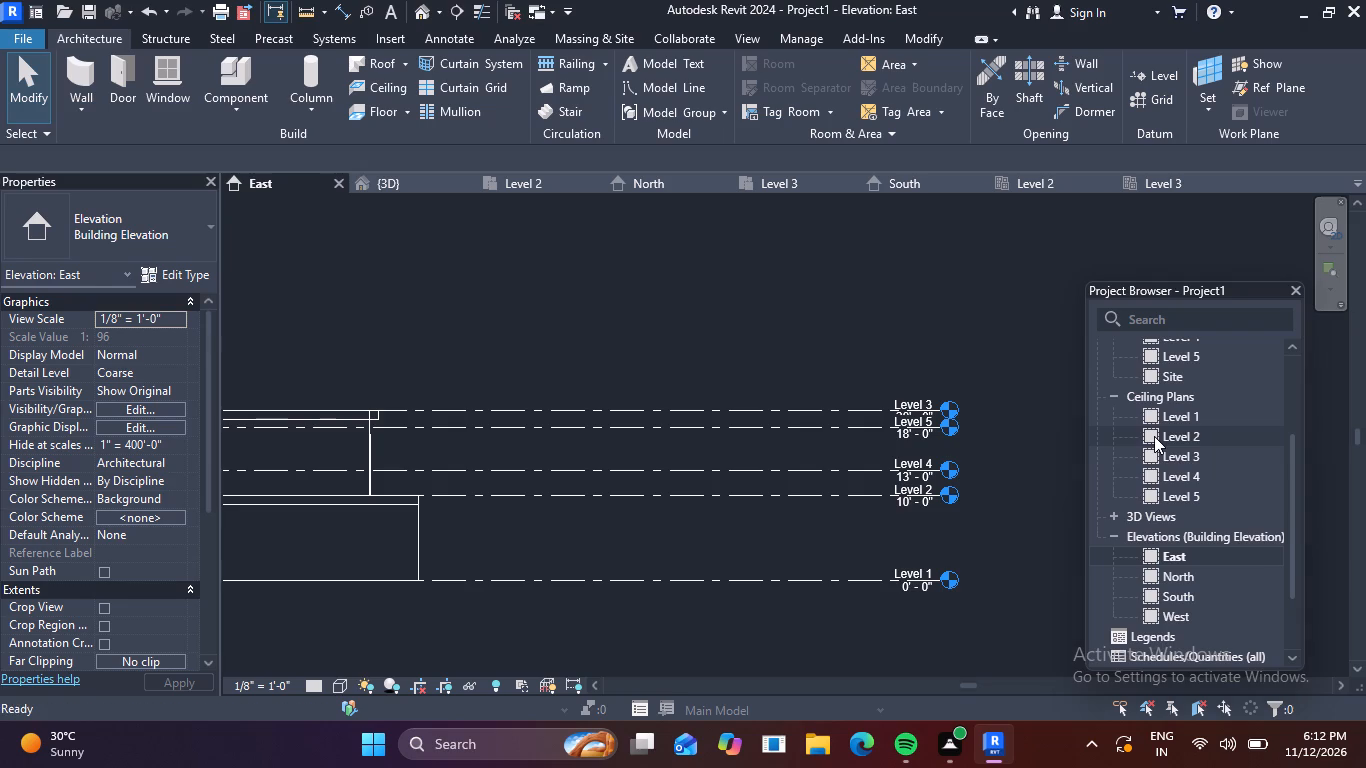
pyautogui.doubleClick(1154, 436)
pyautogui.scroll(-3, 808, 389)
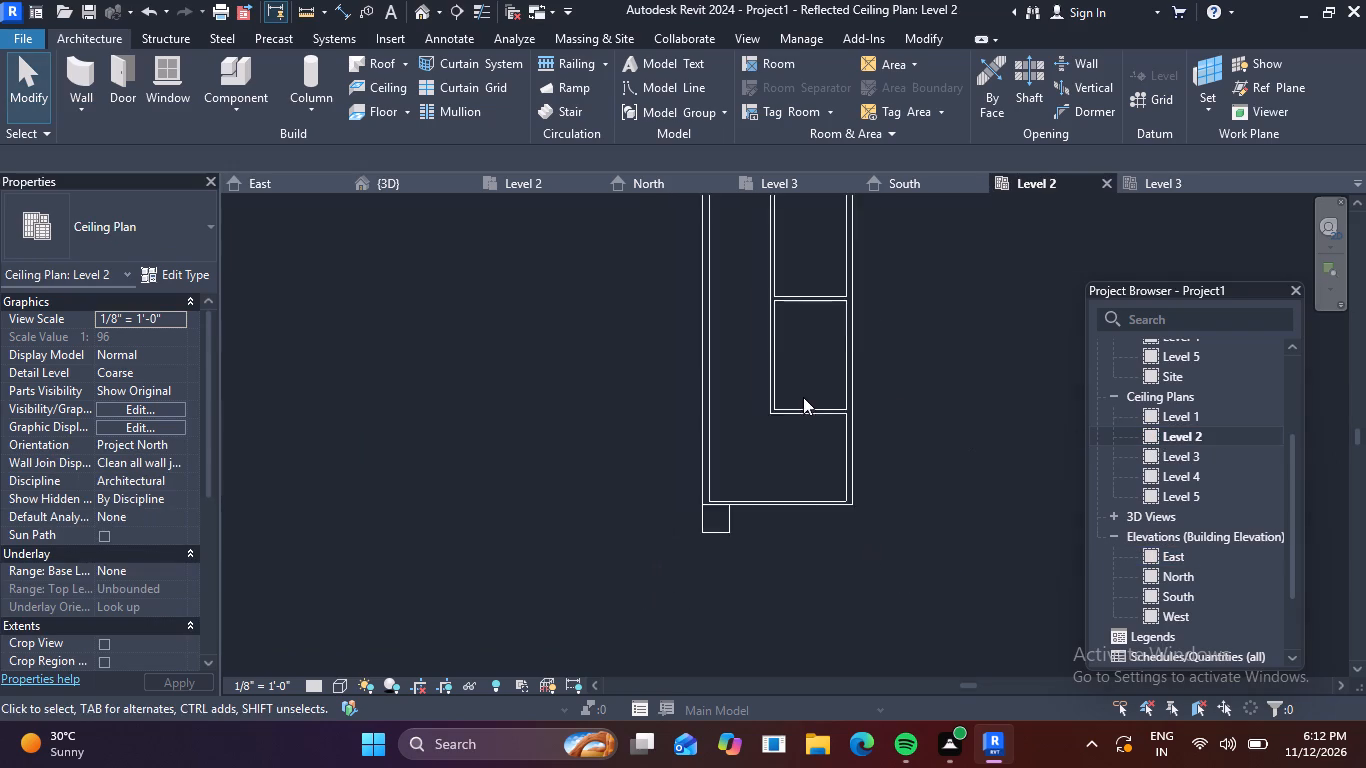
pyautogui.moveTo(803, 409); pyautogui.dragTo(794, 567, button='middle')
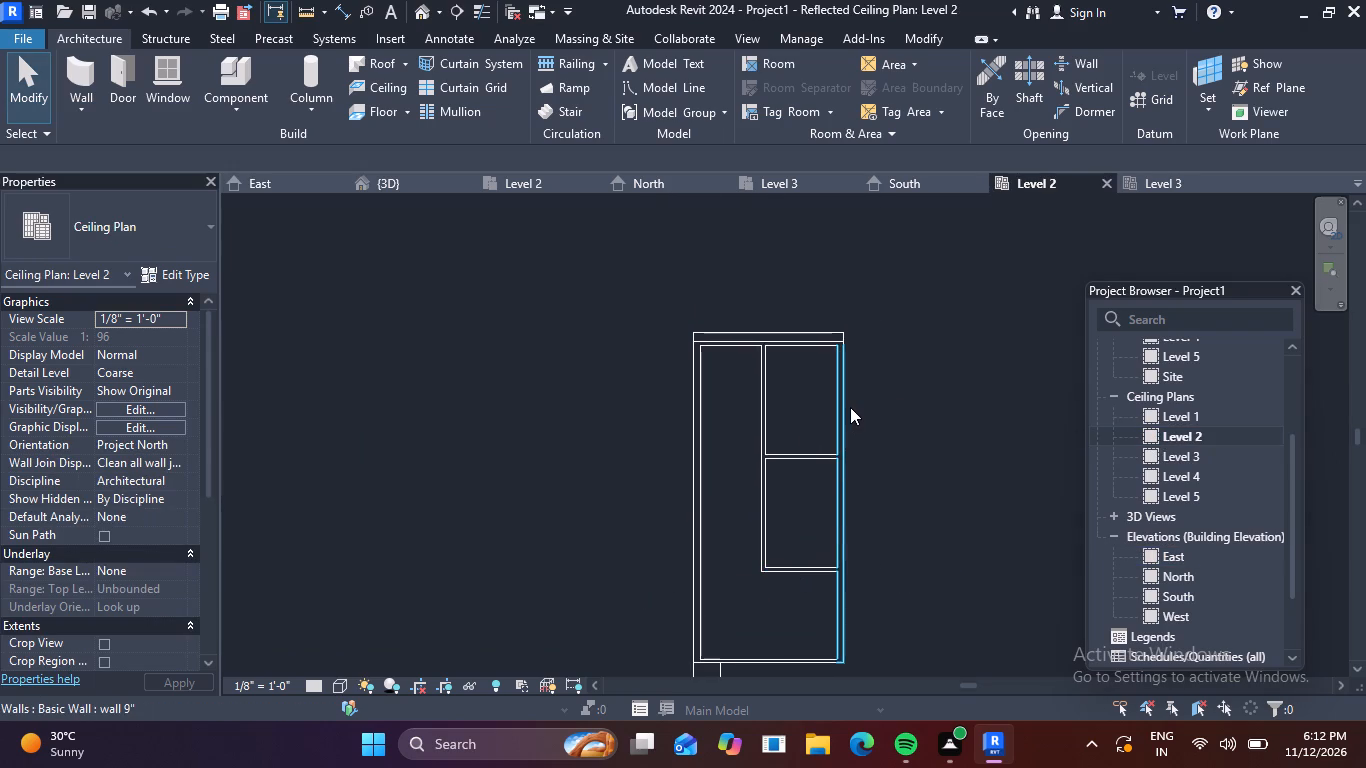
pyautogui.scroll(-4, 850, 407)
pyautogui.scroll(4, 827, 427)
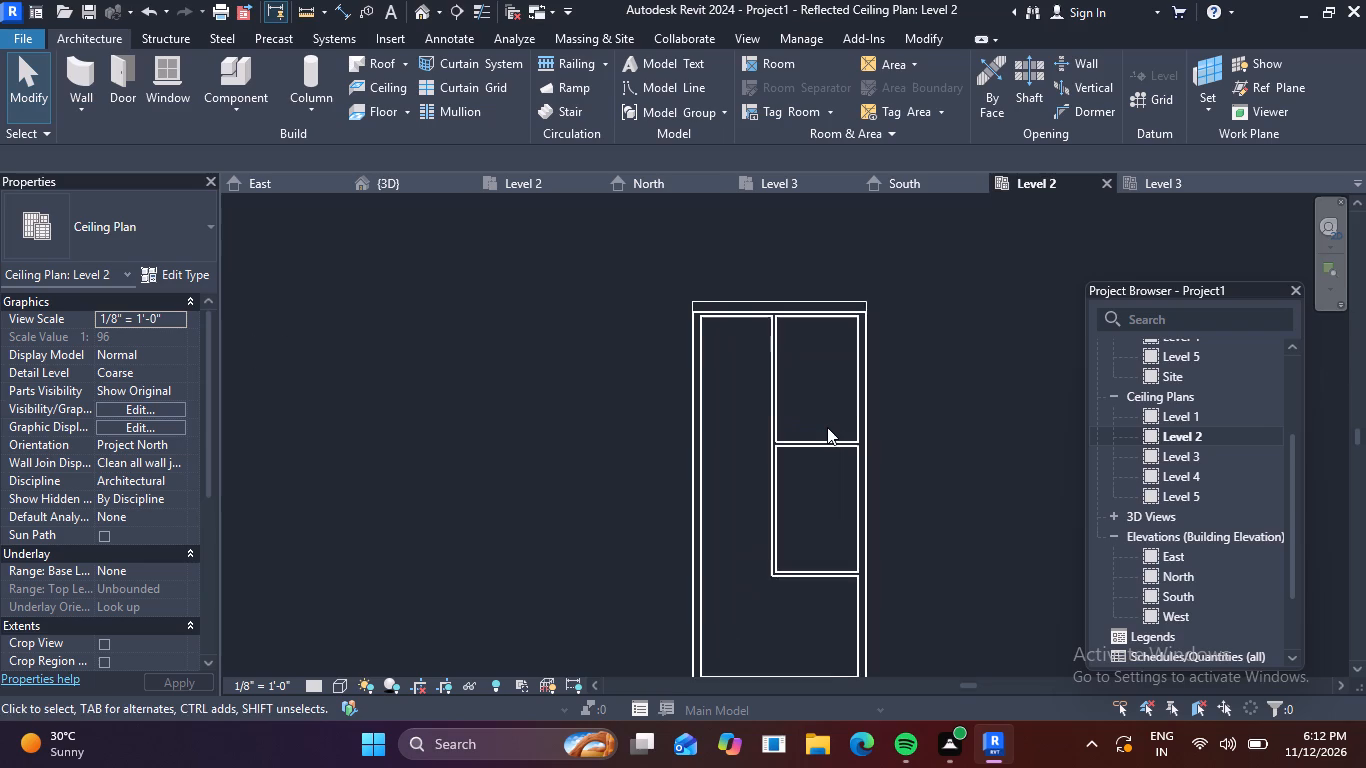
pyautogui.scroll(2, 827, 427)
pyautogui.scroll(2, 835, 289)
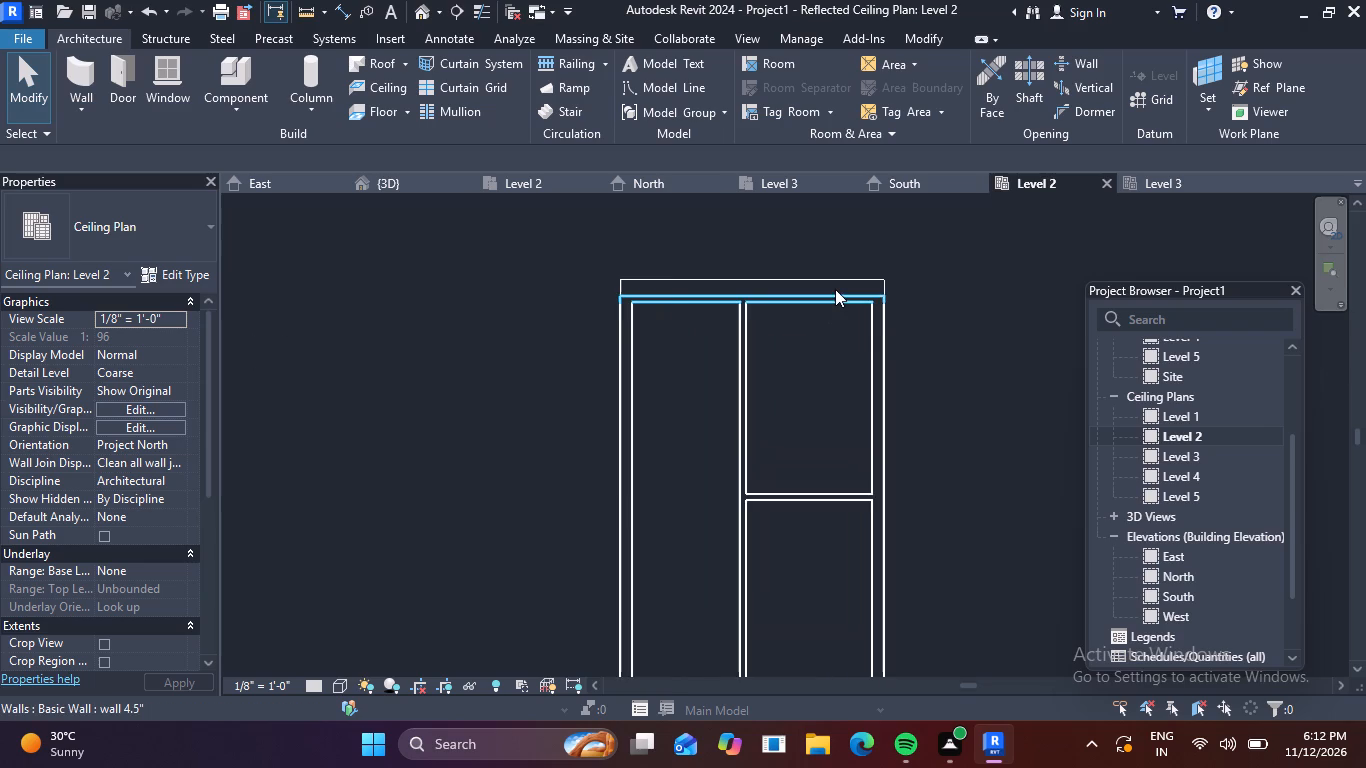
pyautogui.scroll(-2, 835, 289)
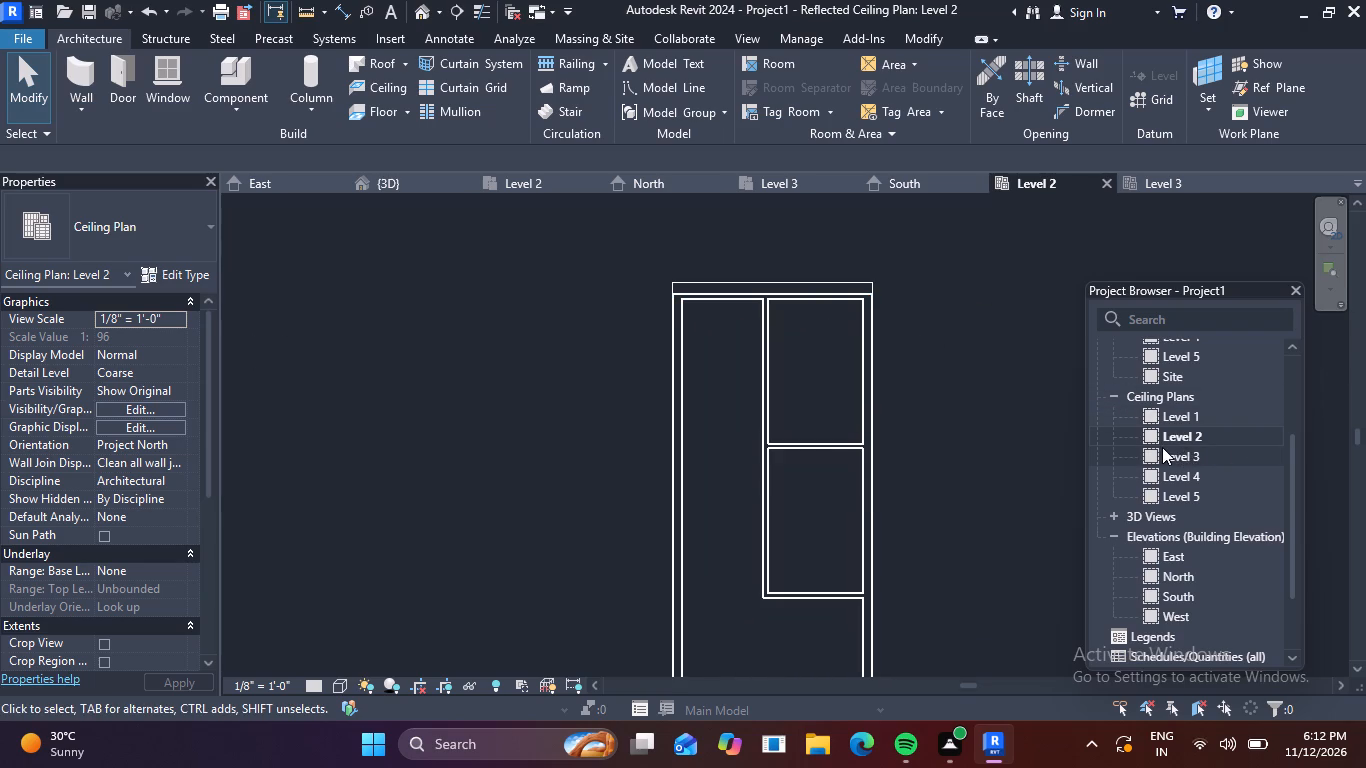
# Compare the Level 1, Level 2 and Level 3 ceiling plans, examining the wall layout at the building's rear end on Levels 1 and 2.
pyautogui.click(1151, 455)
pyautogui.click(1151, 455)
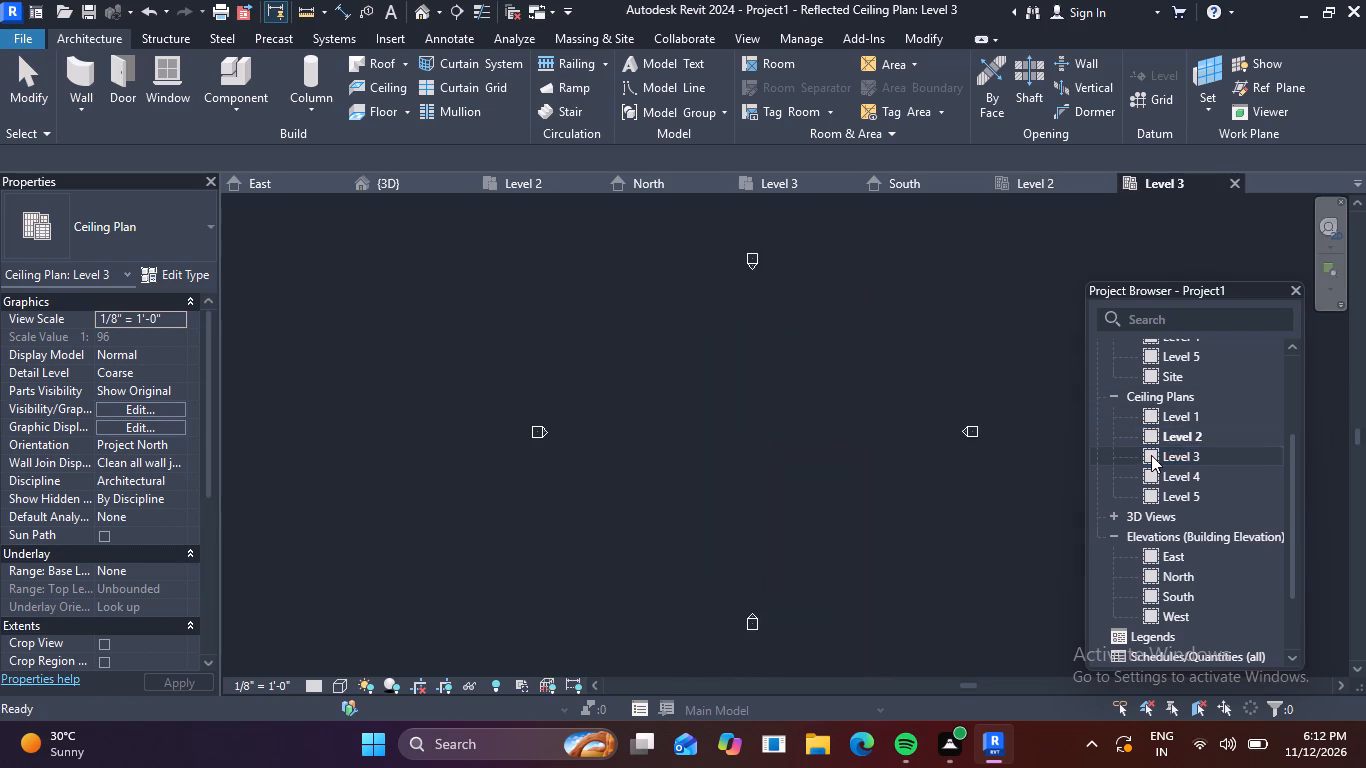
pyautogui.doubleClick(1151, 414)
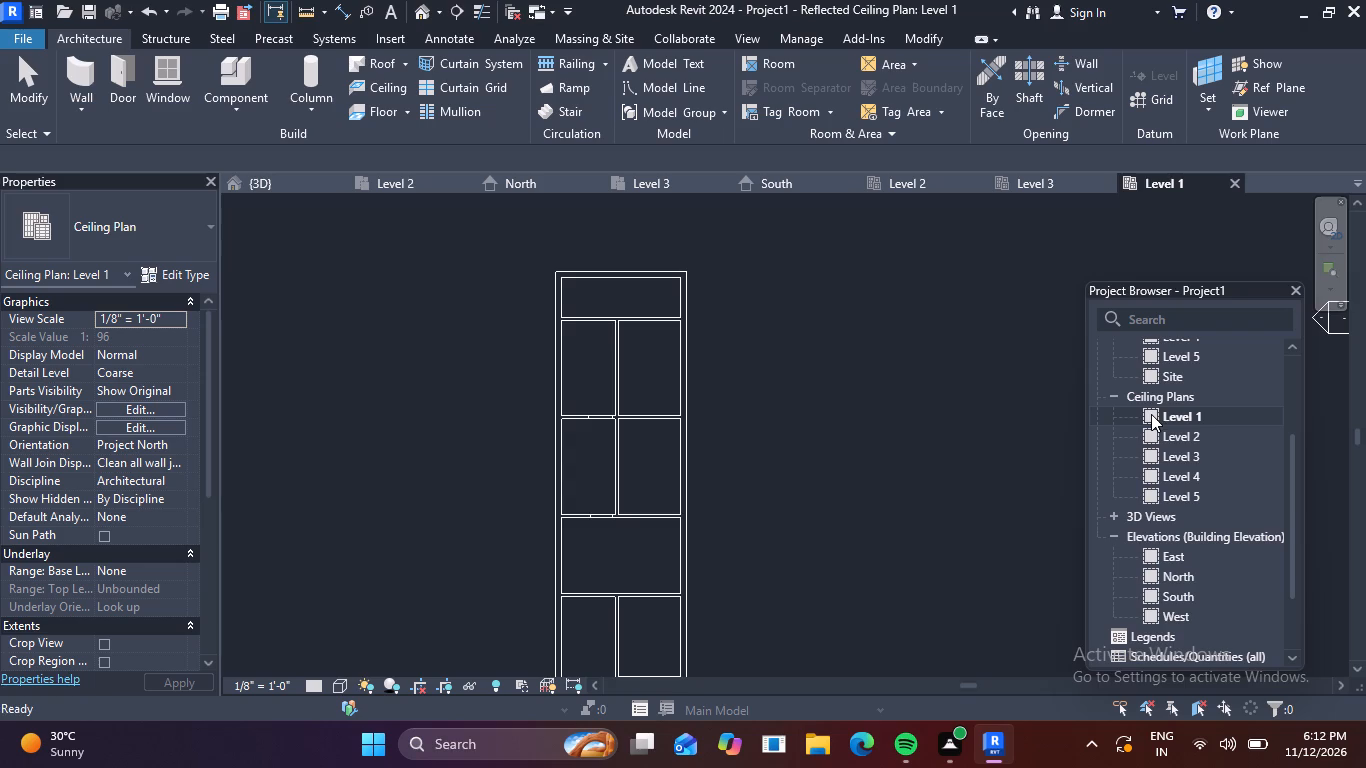
pyautogui.scroll(-3, 806, 410)
pyautogui.moveTo(735, 391); pyautogui.dragTo(763, 473, button='middle')
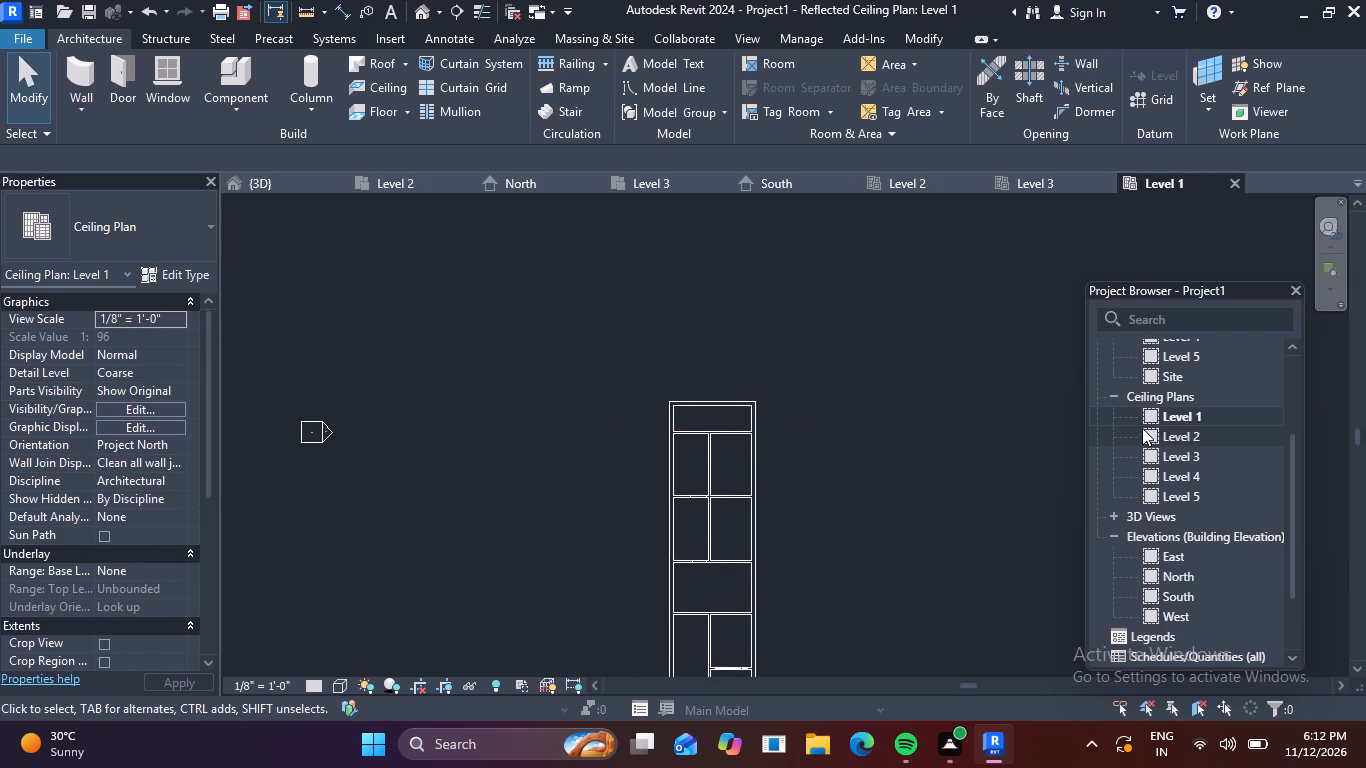
pyautogui.doubleClick(1141, 435)
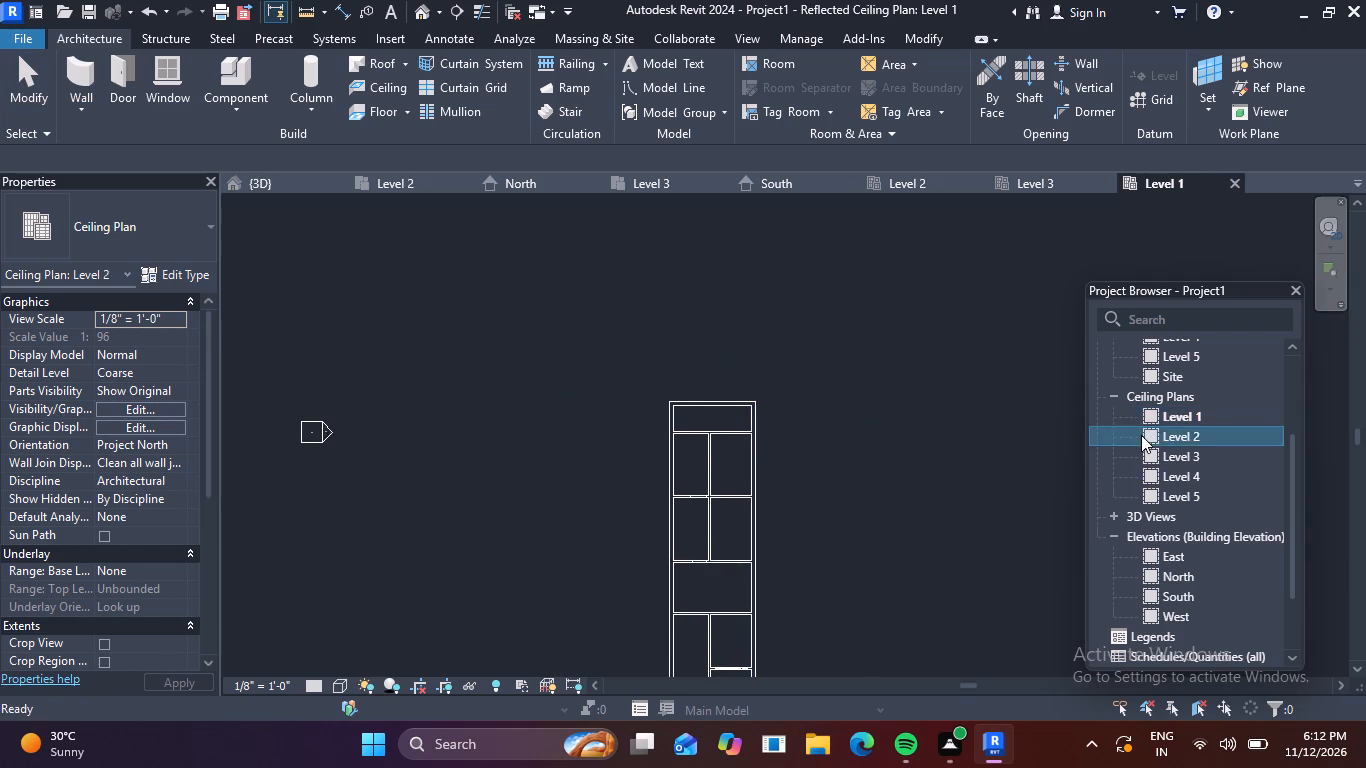
pyautogui.scroll(-2, 997, 428)
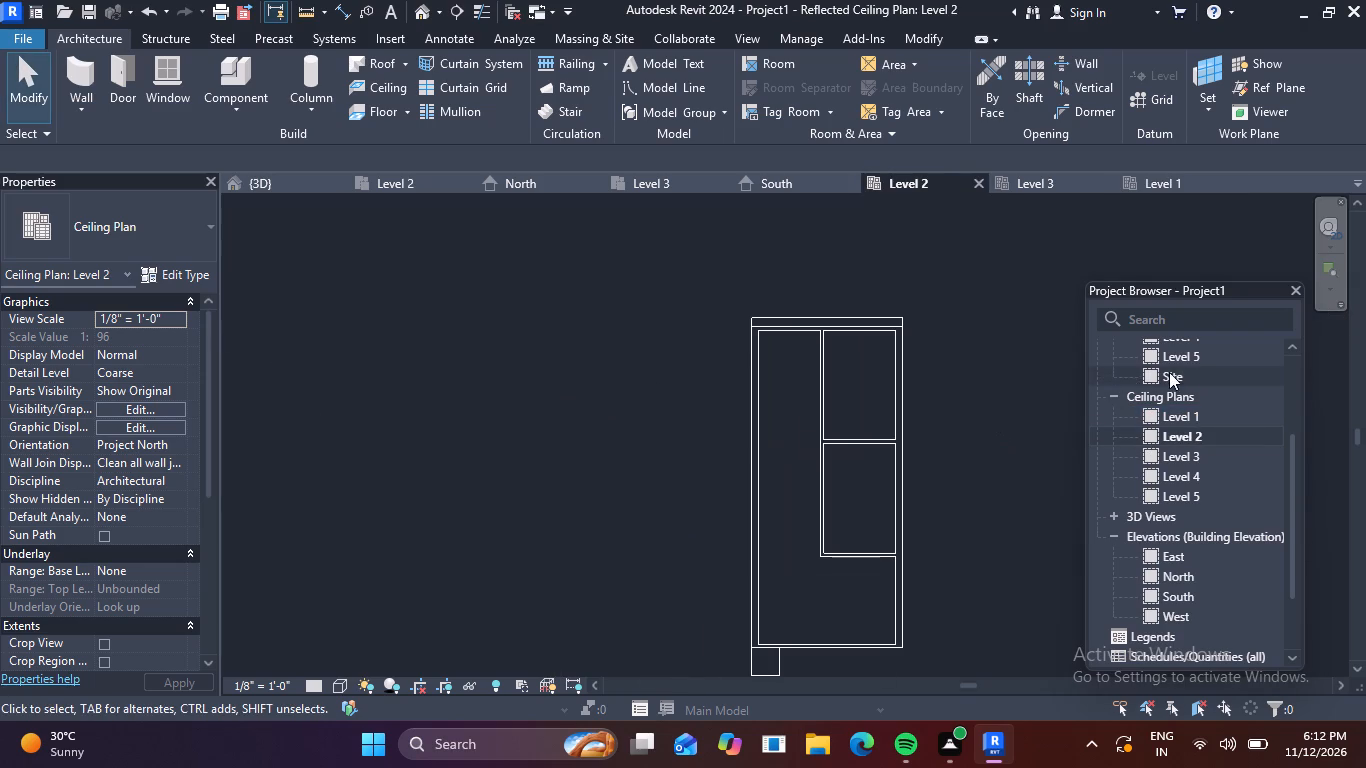
pyautogui.doubleClick(1151, 407)
pyautogui.scroll(4, 771, 405)
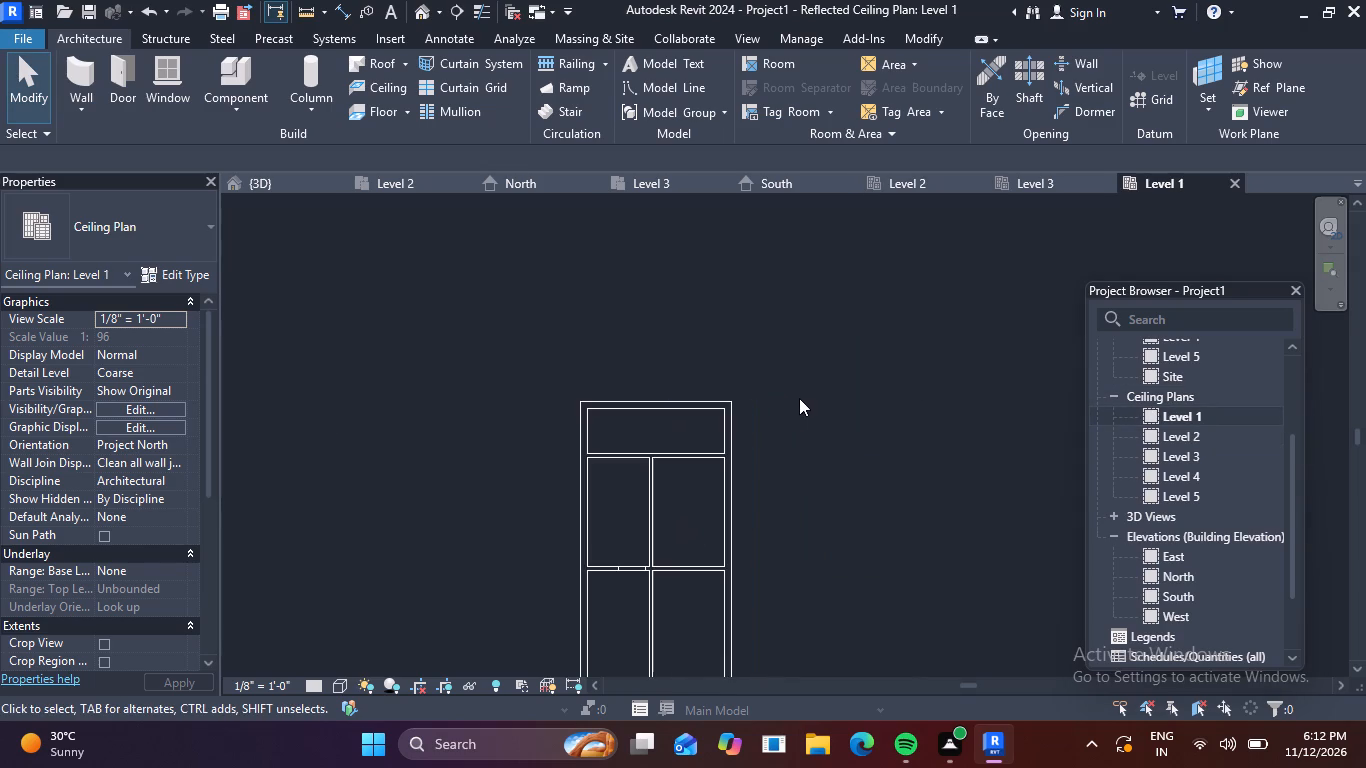
pyautogui.scroll(4, 751, 435)
pyautogui.moveTo(752, 436); pyautogui.dragTo(1025, 434, button='middle')
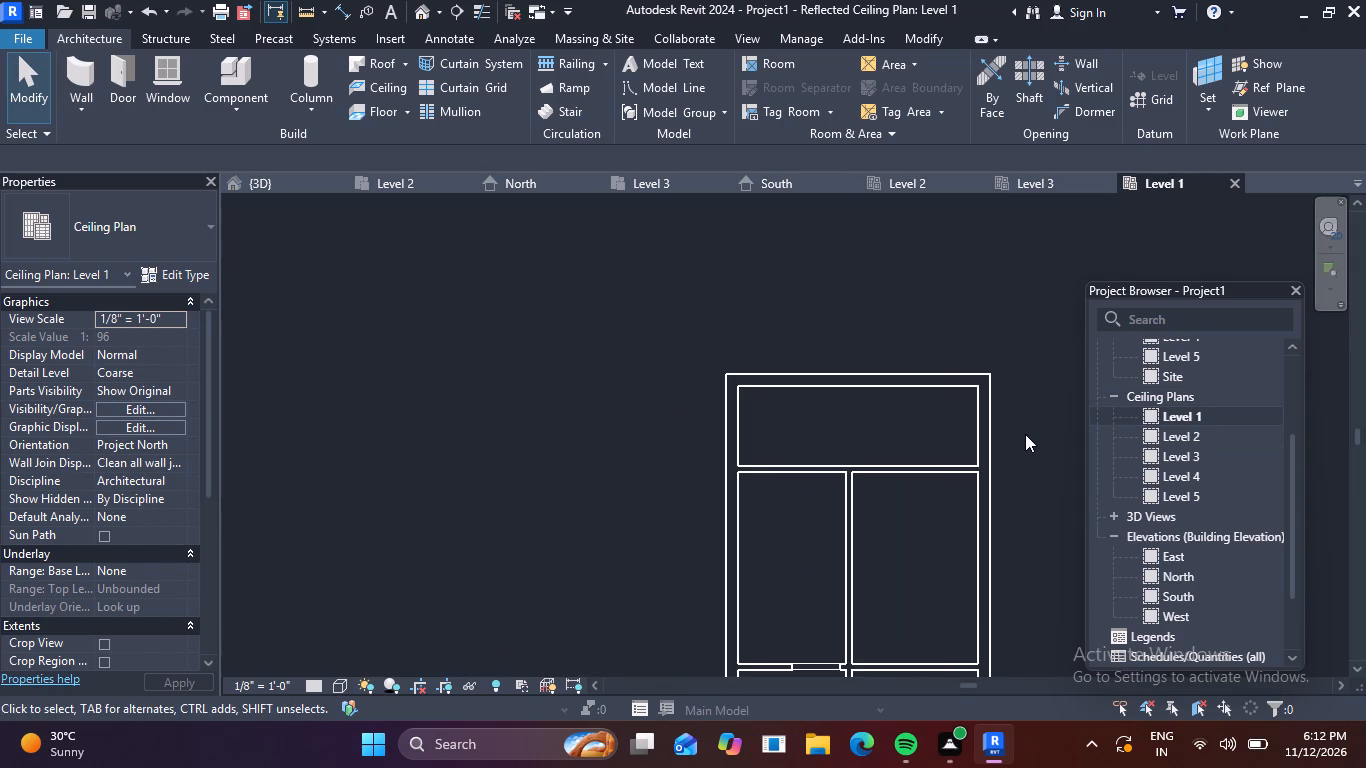
pyautogui.scroll(-3, 1017, 435)
pyautogui.scroll(2, 973, 453)
pyautogui.scroll(-3, 1000, 432)
pyautogui.moveTo(990, 468); pyautogui.dragTo(932, 373, button='middle')
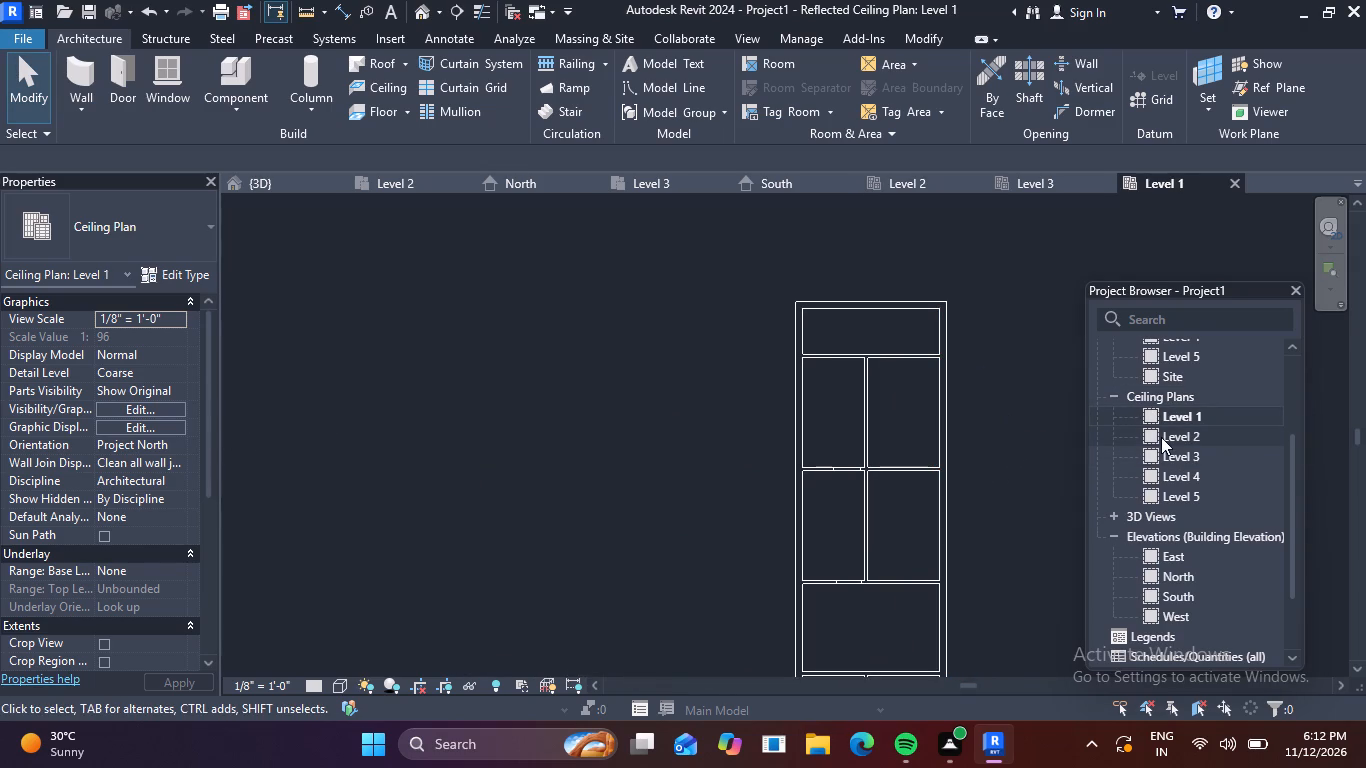
# Open the Level 2 floor plan and examine the open slab area beyond the upper storey's rear wall and door.
pyautogui.scroll(4, 1152, 398)
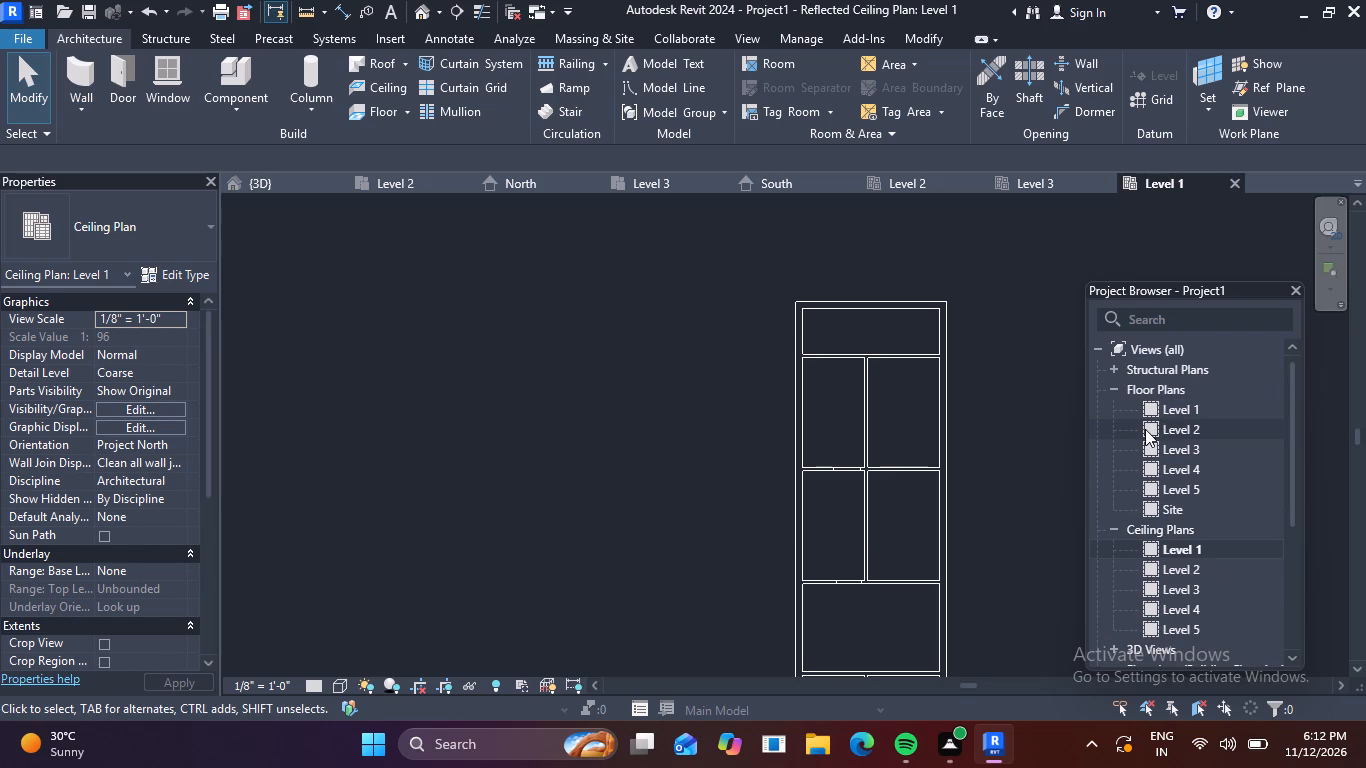
pyautogui.doubleClick(1148, 432)
pyautogui.scroll(-2, 903, 393)
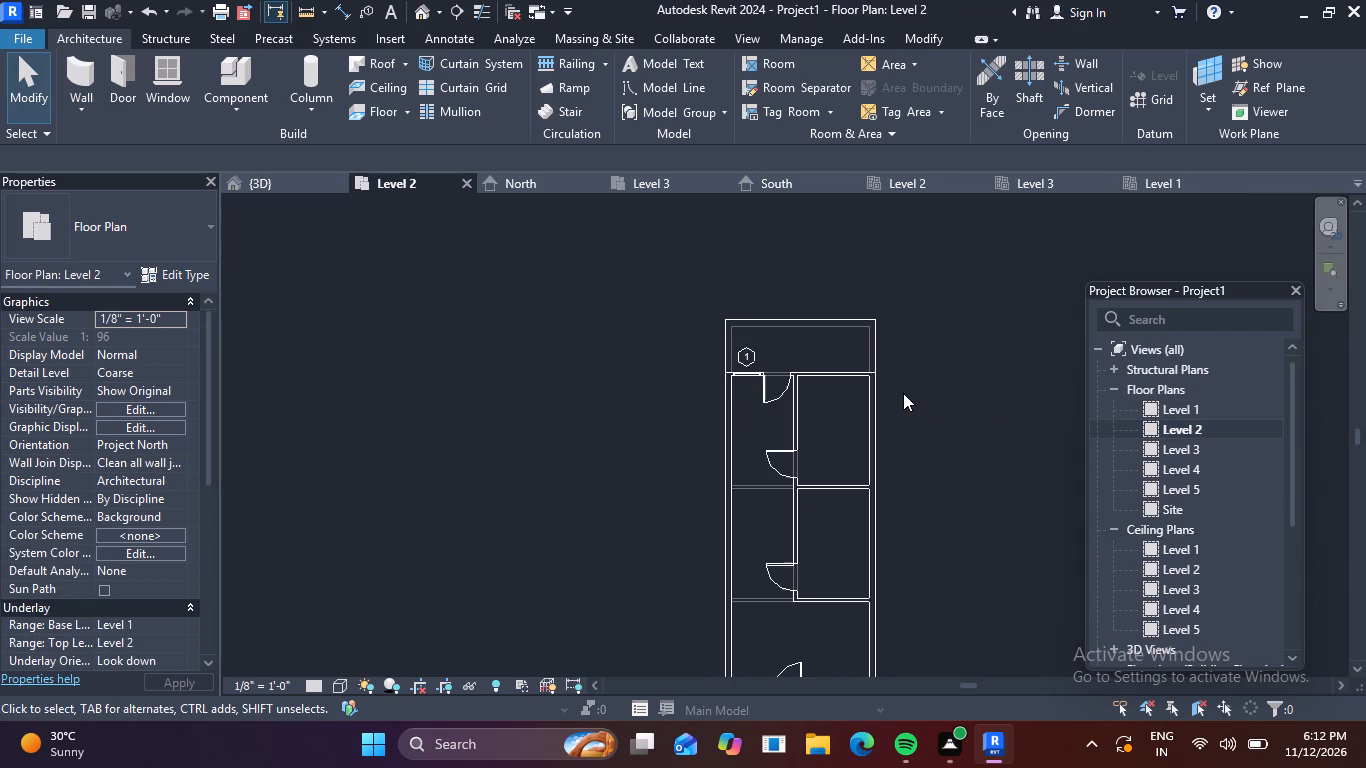
pyautogui.moveTo(902, 393); pyautogui.dragTo(907, 460, button='middle')
pyautogui.scroll(5, 870, 423)
pyautogui.scroll(1, 756, 400)
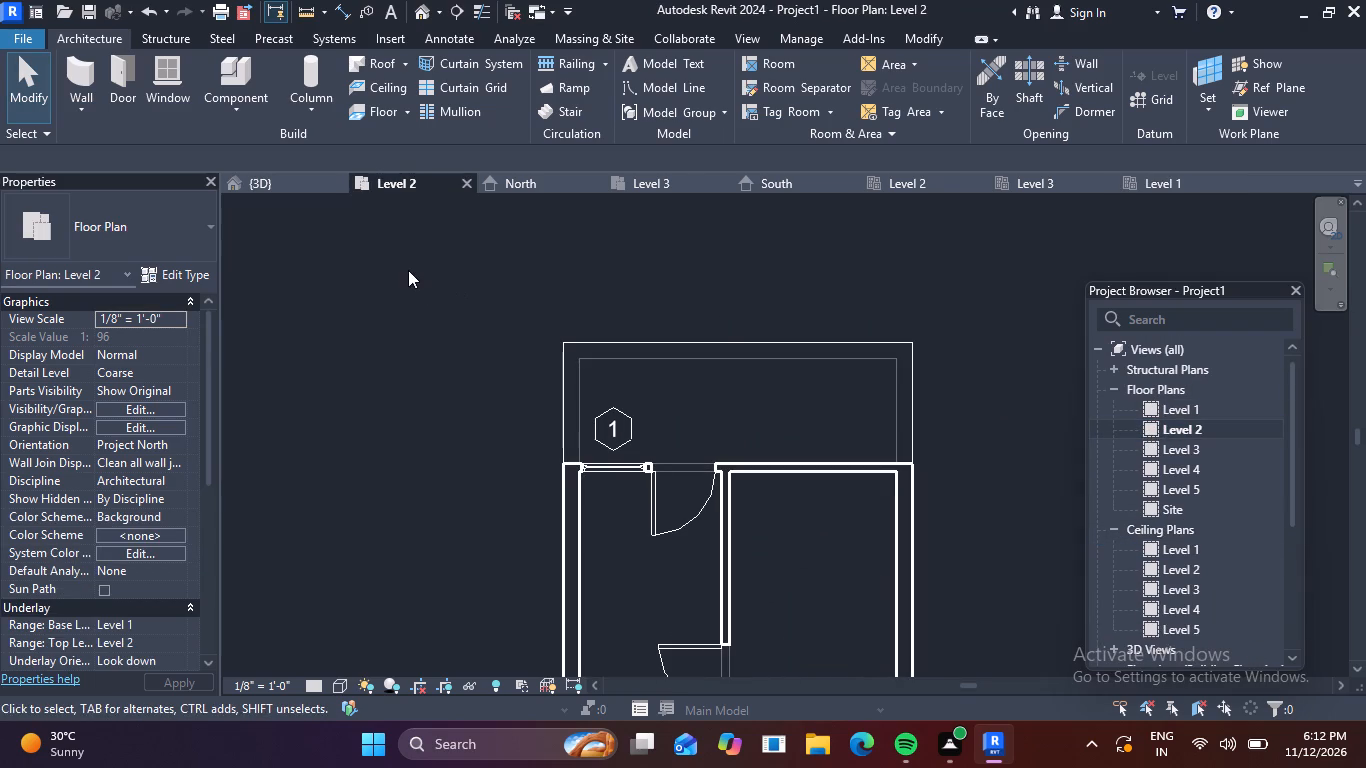
pyautogui.click(1116, 523)
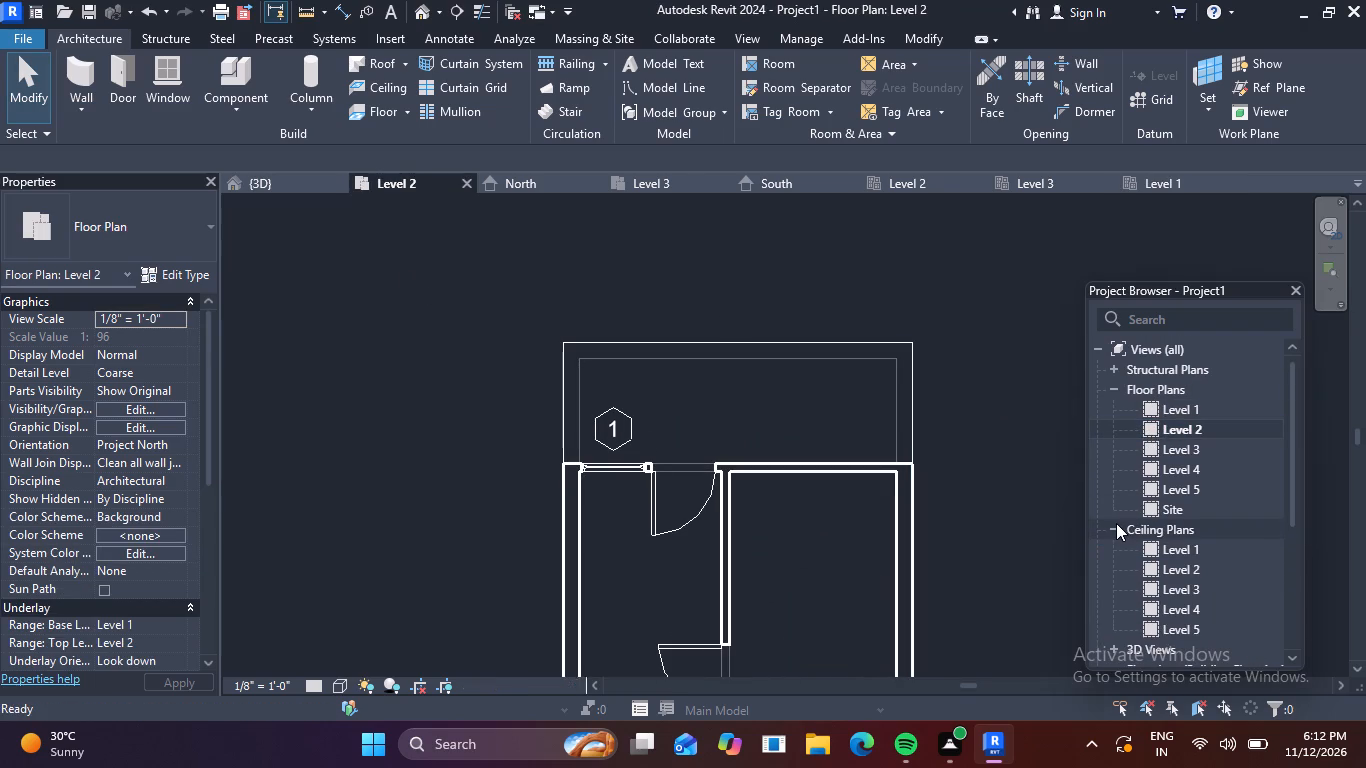
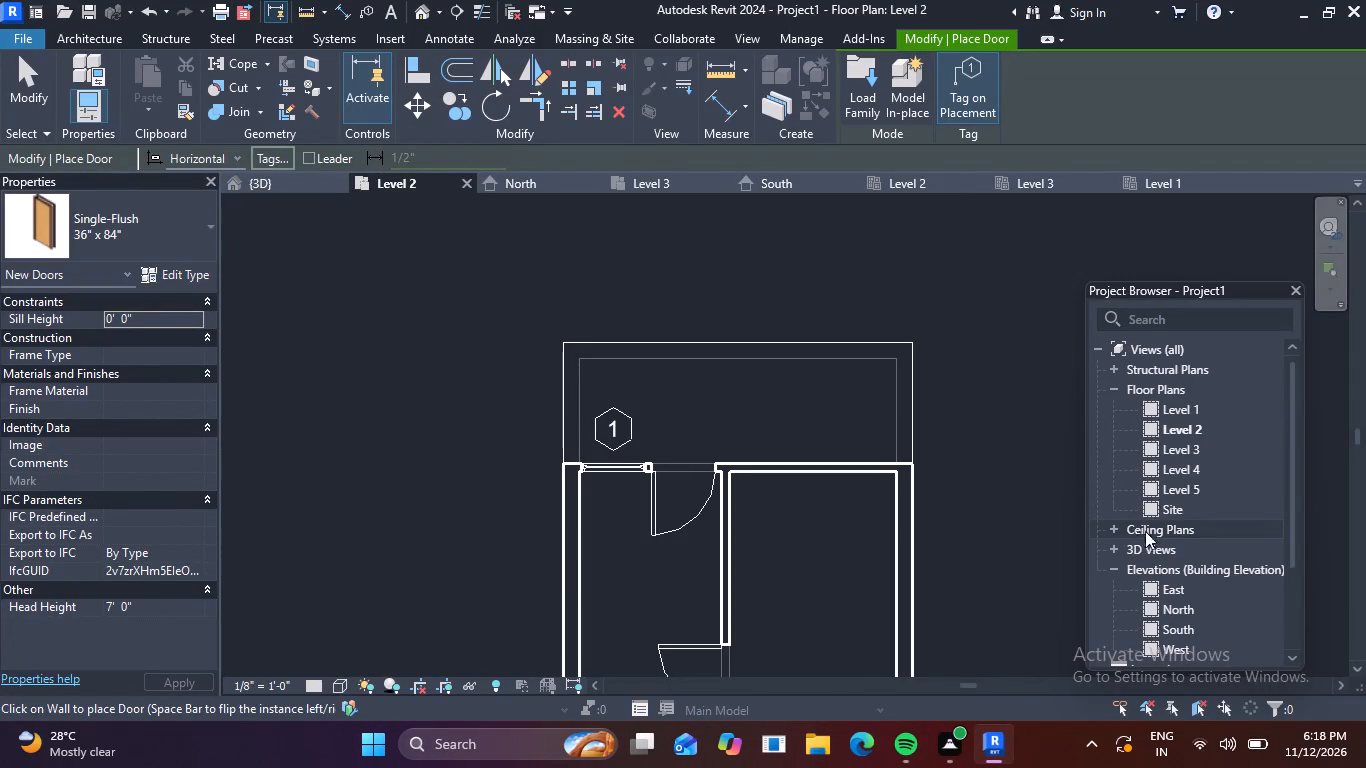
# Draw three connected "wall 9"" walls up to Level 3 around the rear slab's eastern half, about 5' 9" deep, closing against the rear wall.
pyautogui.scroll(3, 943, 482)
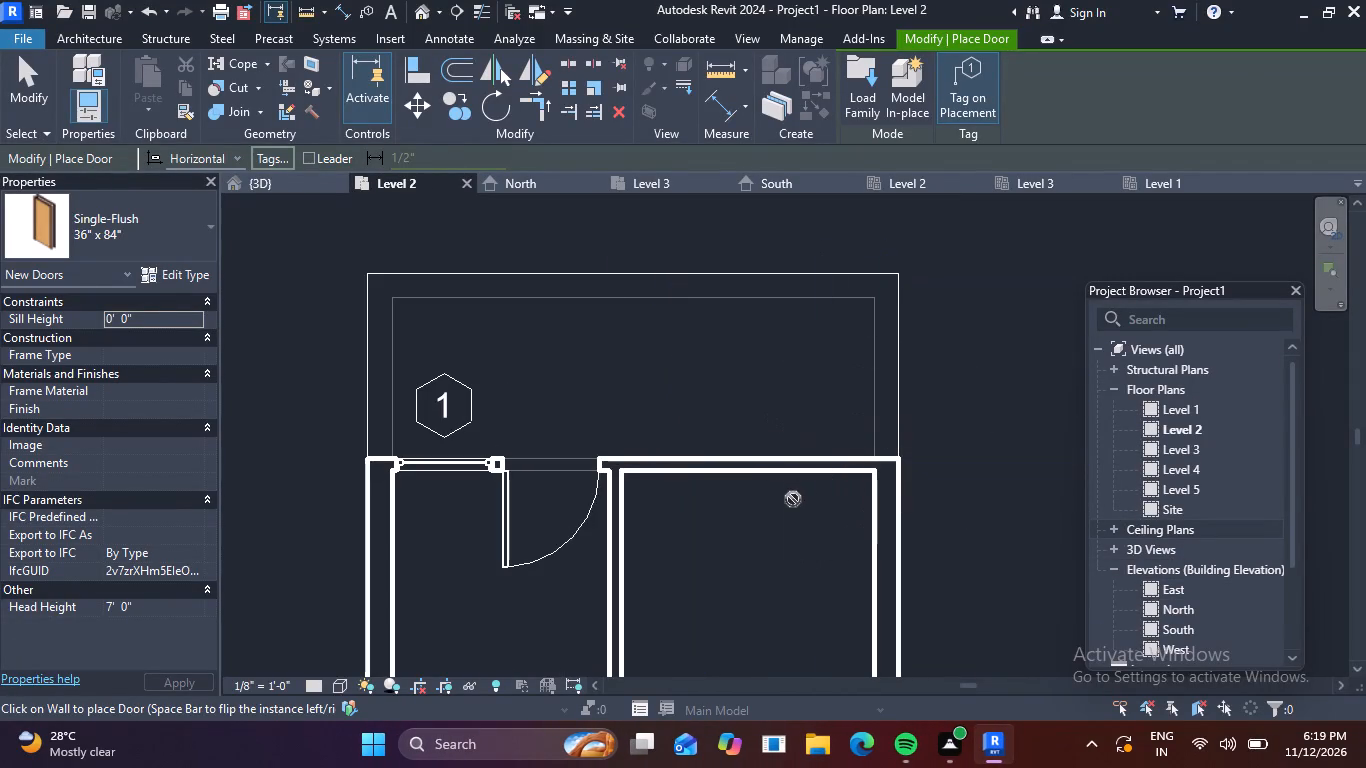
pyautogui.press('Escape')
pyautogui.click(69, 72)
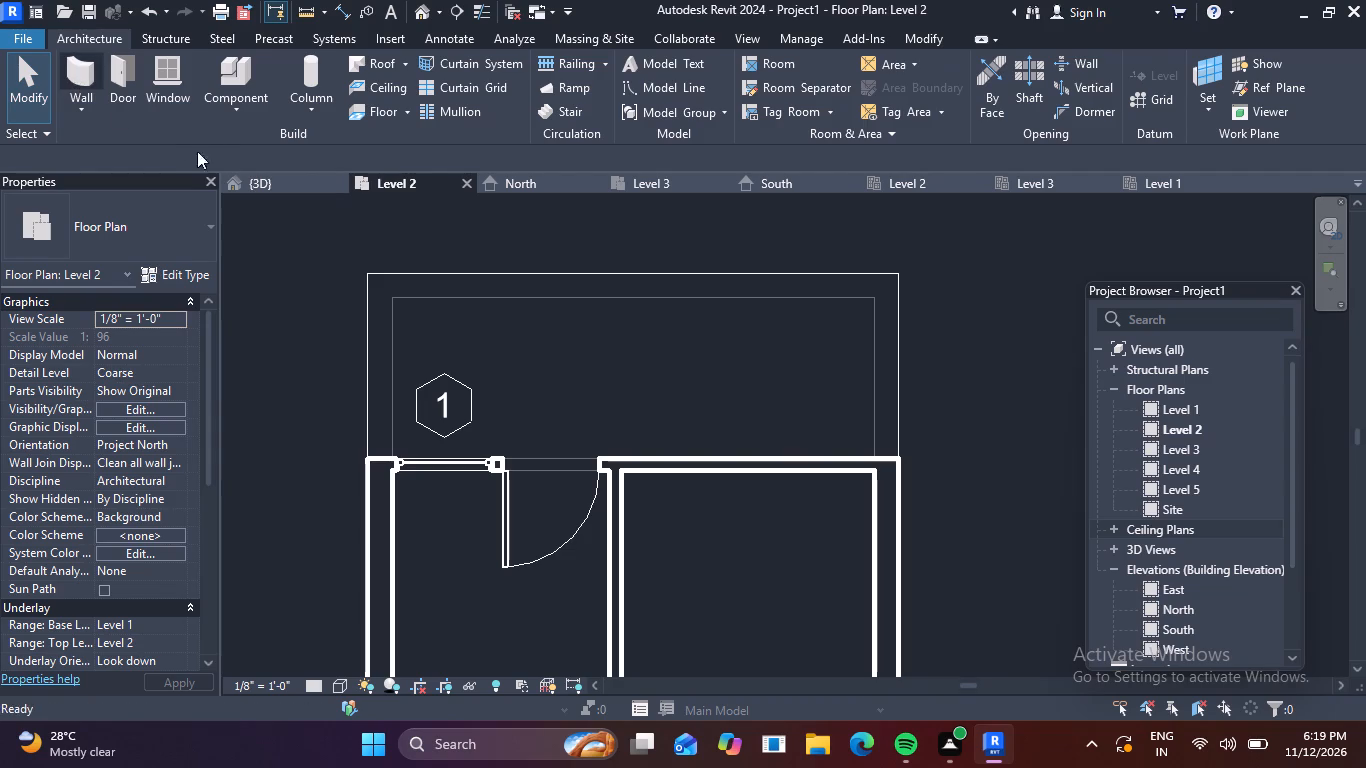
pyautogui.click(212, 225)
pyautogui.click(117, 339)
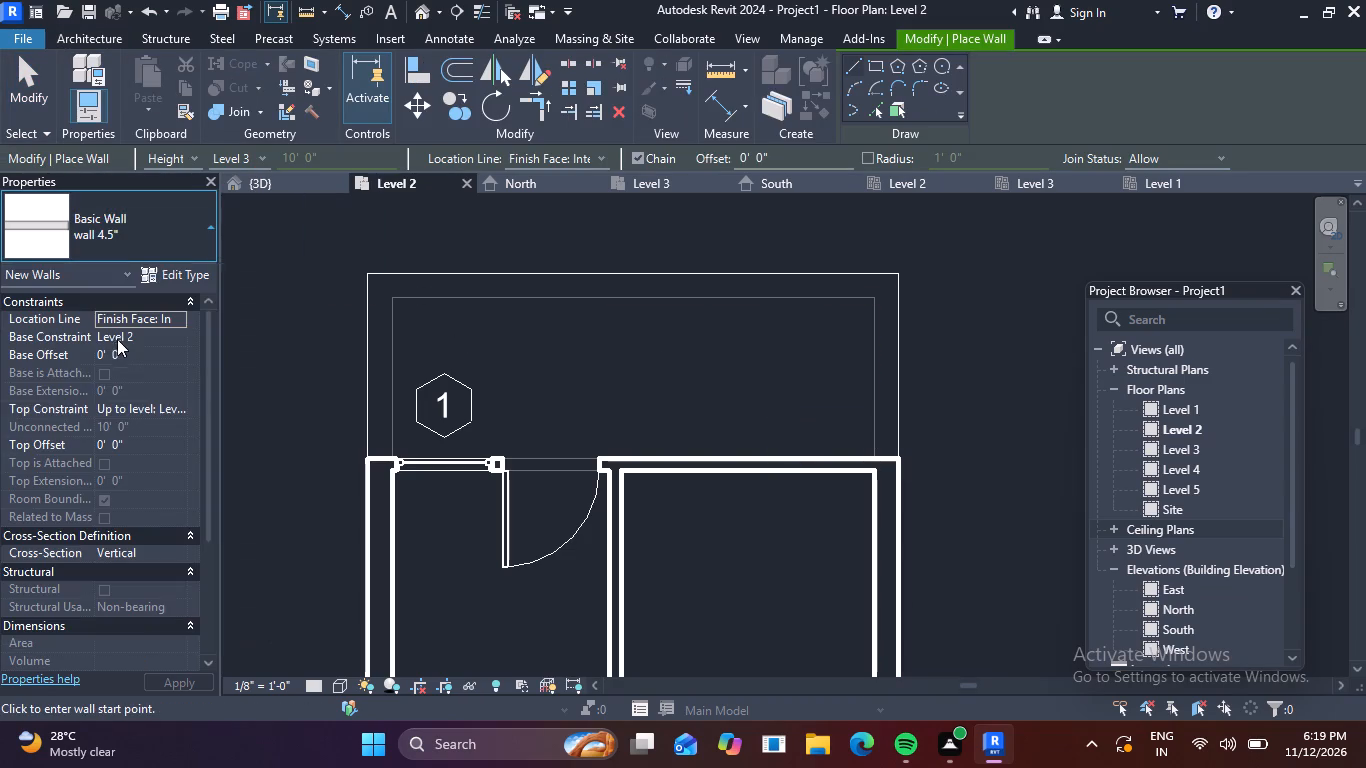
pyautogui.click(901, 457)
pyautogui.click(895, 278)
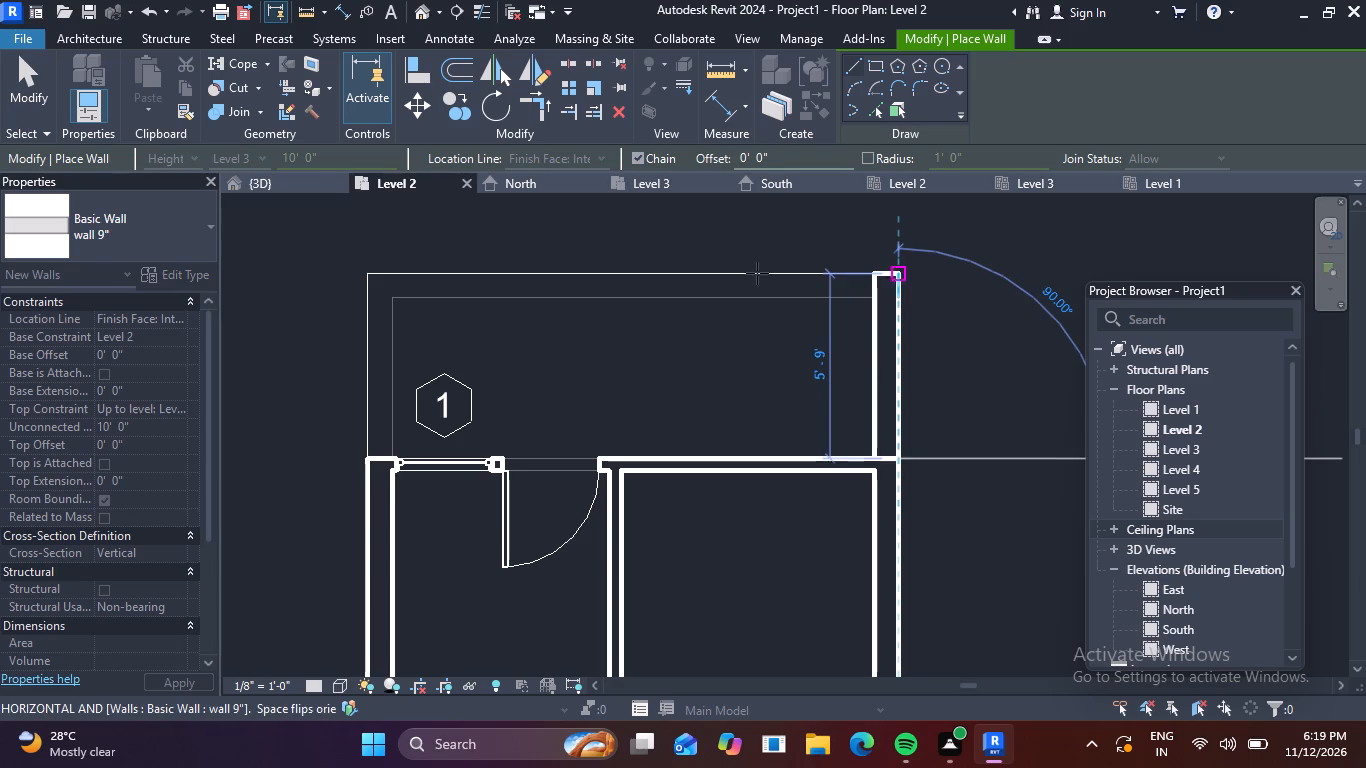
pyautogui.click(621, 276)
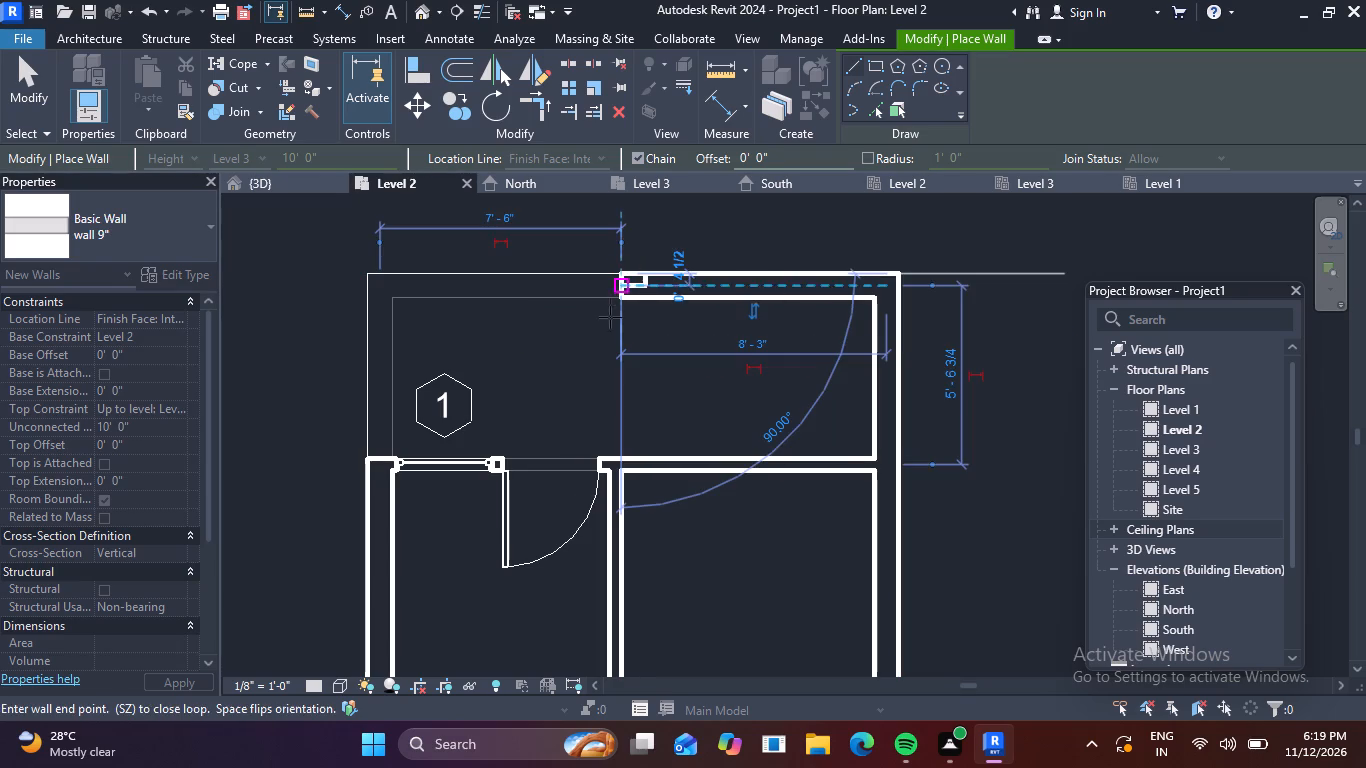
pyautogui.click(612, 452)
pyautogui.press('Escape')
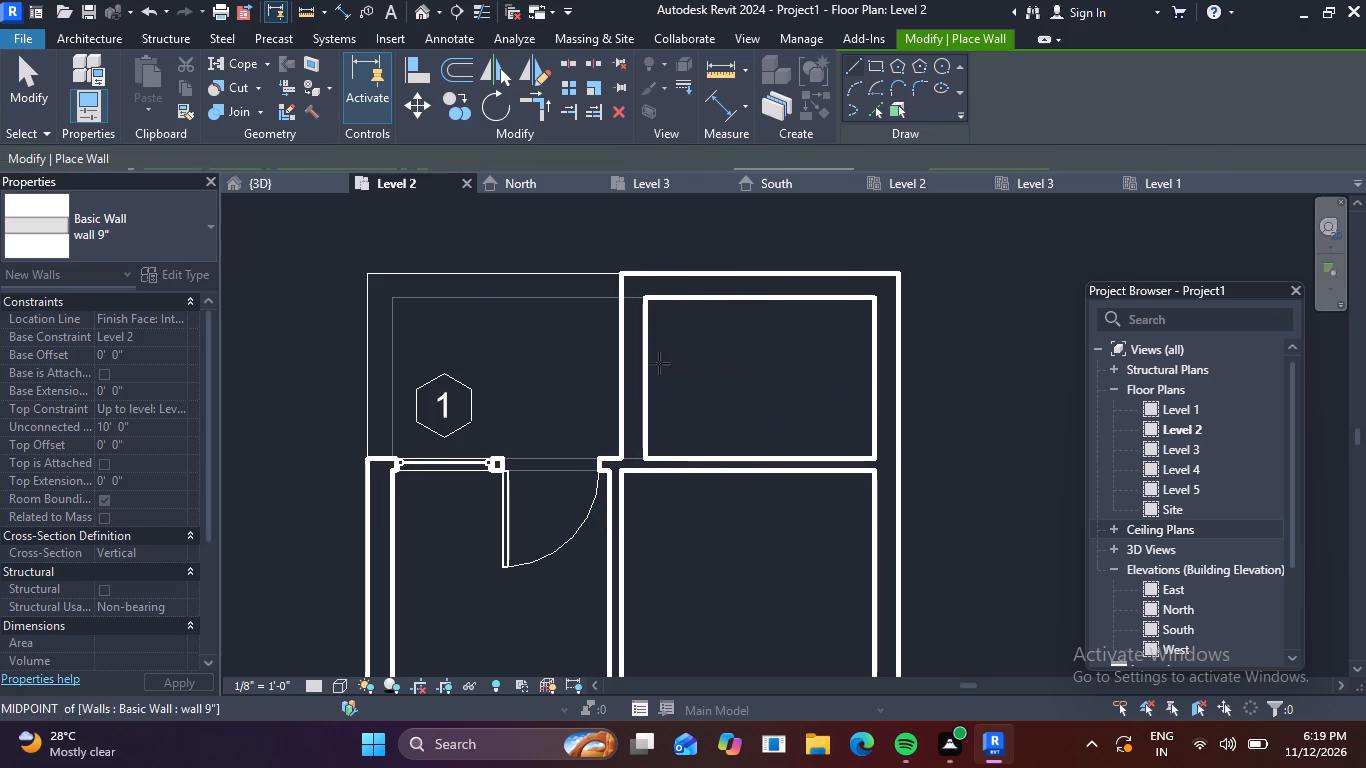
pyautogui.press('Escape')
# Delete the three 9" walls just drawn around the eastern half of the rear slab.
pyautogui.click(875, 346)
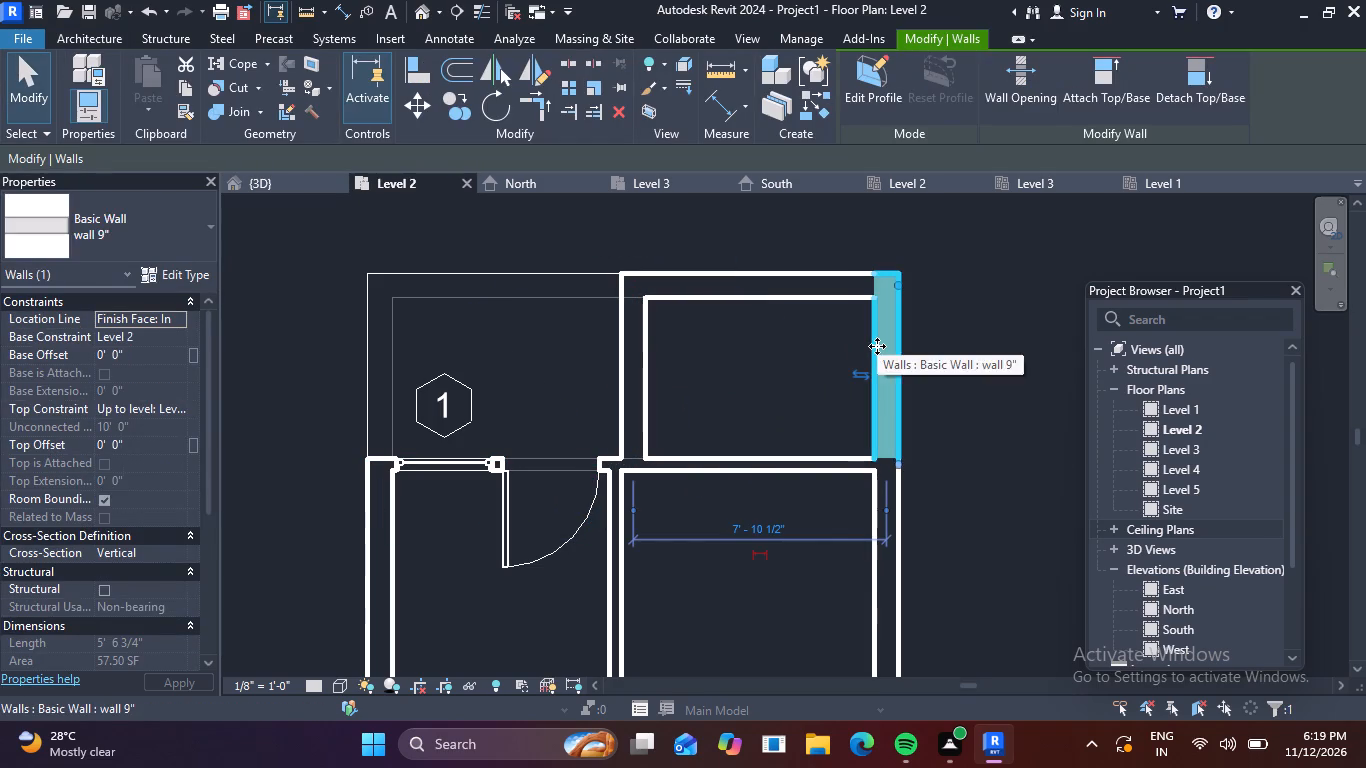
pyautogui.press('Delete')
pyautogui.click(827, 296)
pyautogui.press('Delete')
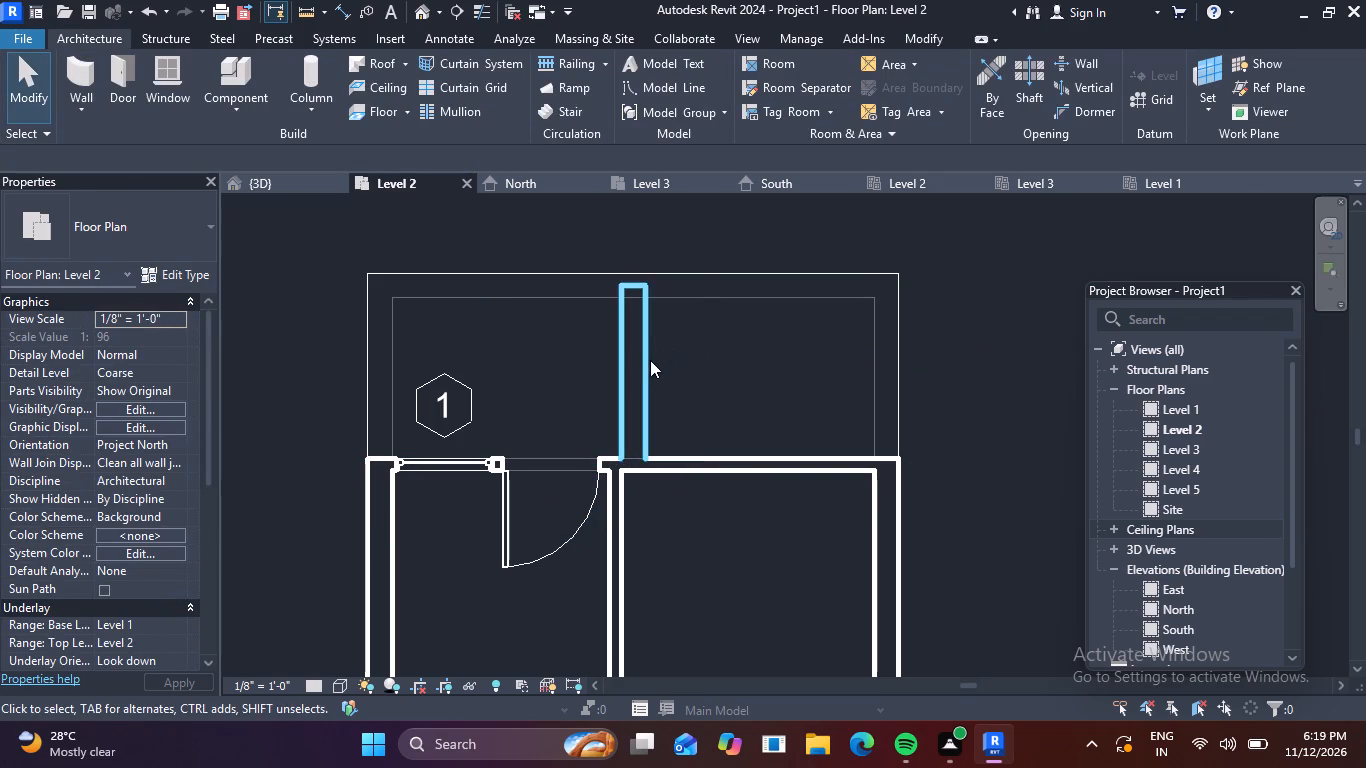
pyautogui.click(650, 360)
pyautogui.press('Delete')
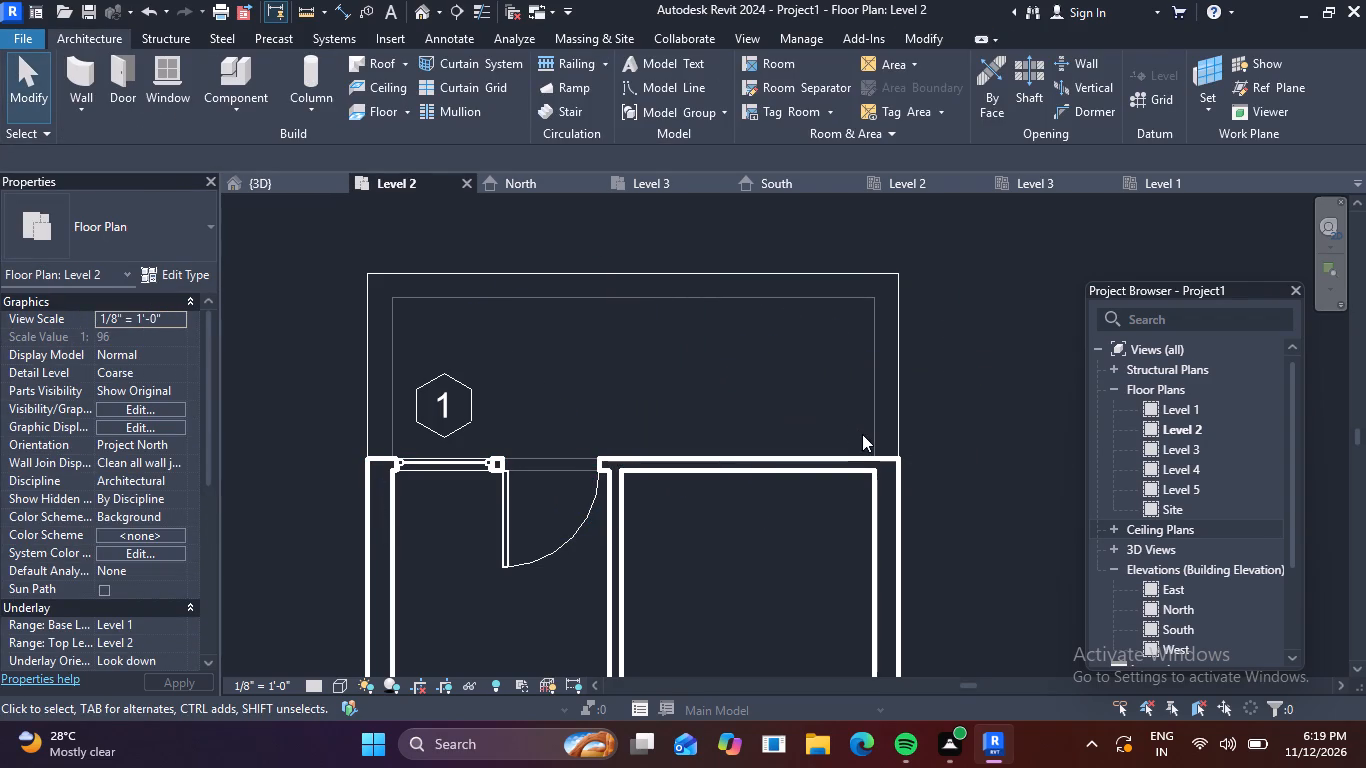
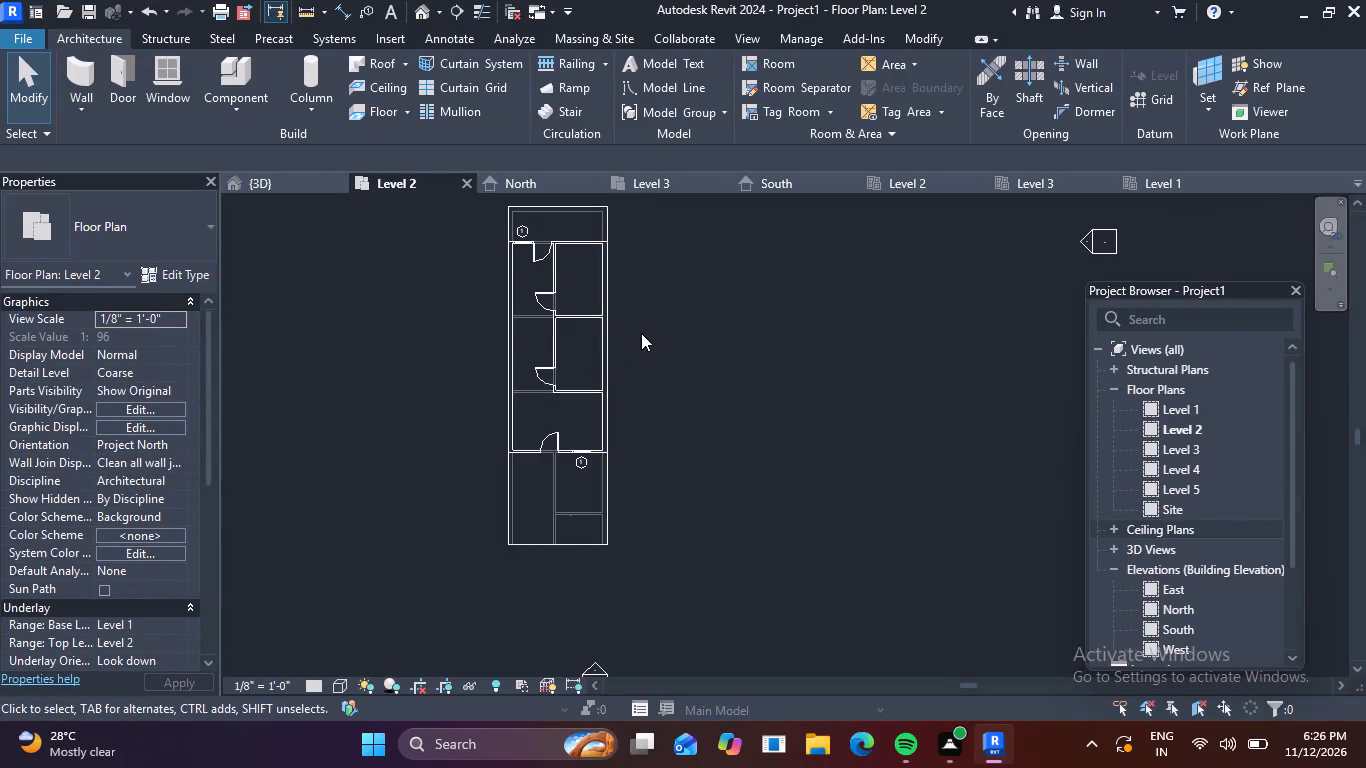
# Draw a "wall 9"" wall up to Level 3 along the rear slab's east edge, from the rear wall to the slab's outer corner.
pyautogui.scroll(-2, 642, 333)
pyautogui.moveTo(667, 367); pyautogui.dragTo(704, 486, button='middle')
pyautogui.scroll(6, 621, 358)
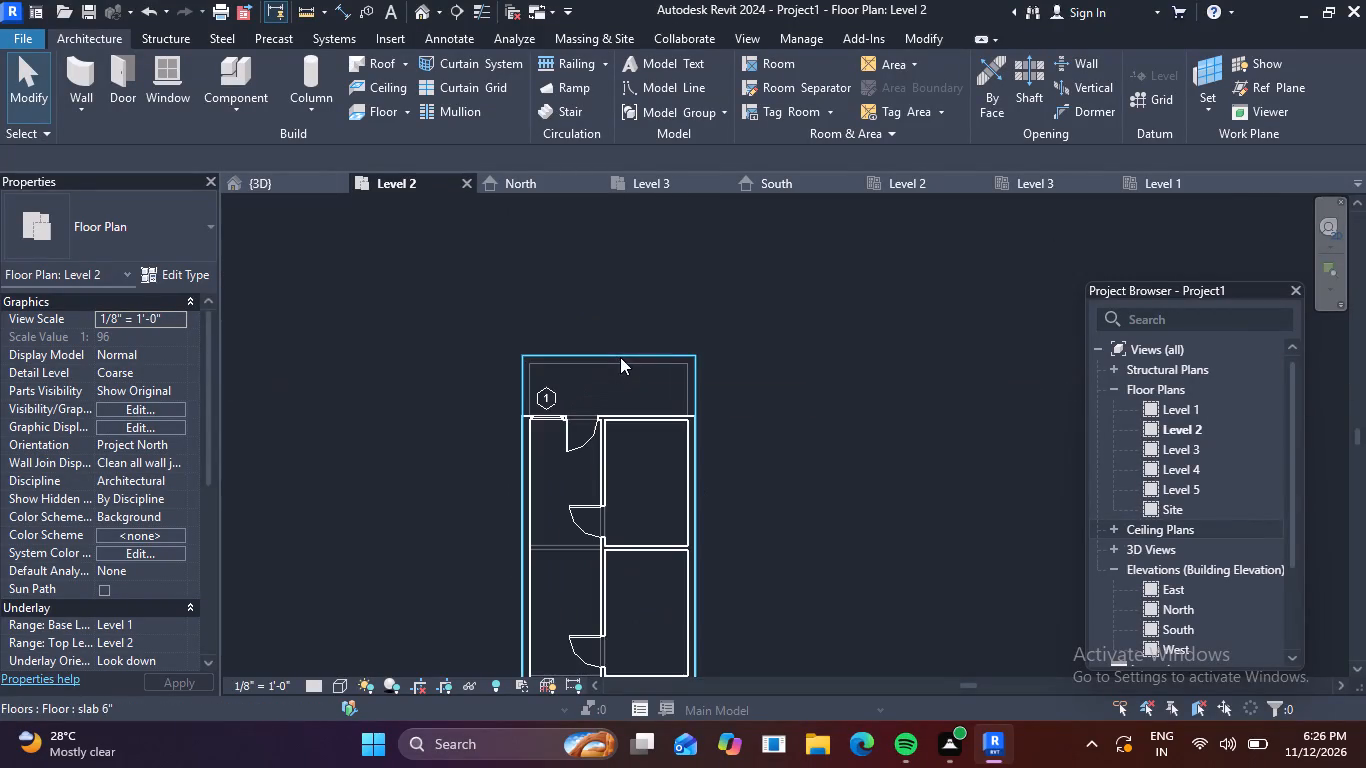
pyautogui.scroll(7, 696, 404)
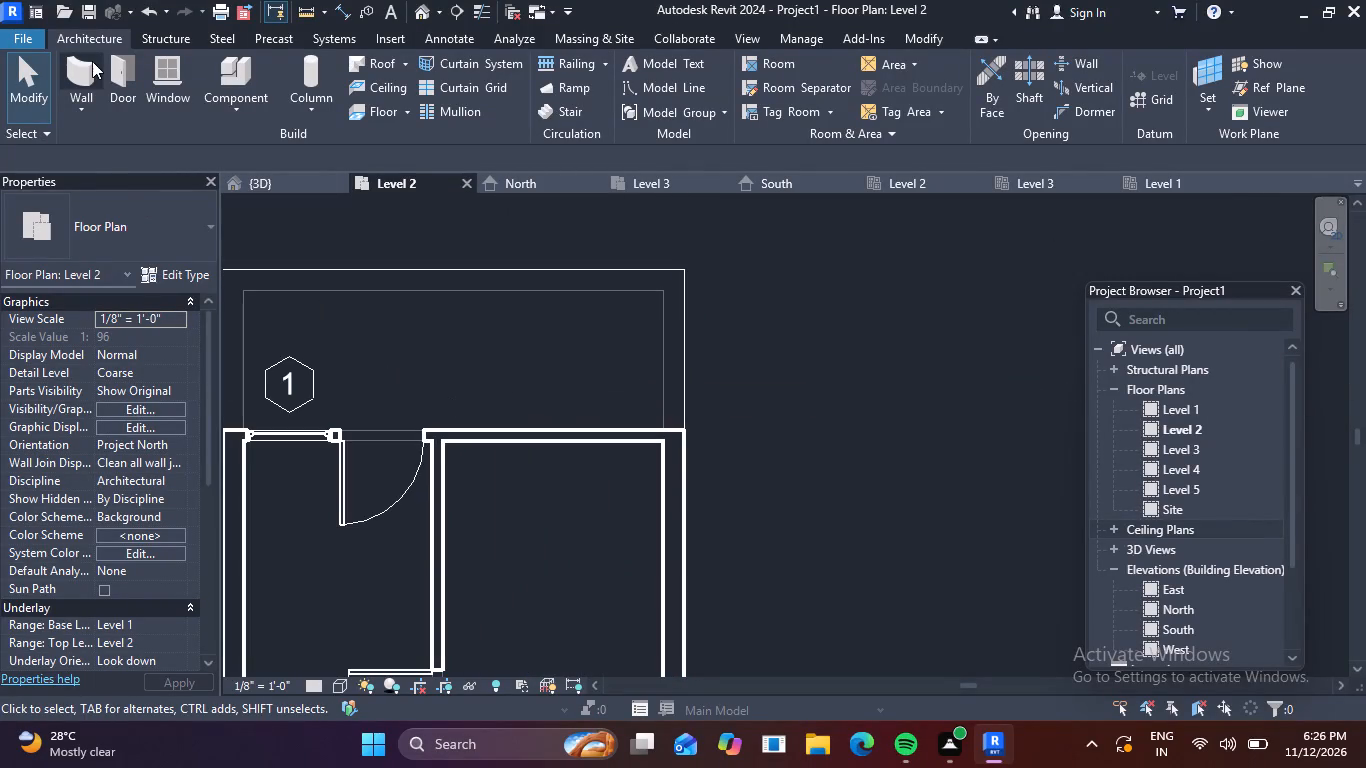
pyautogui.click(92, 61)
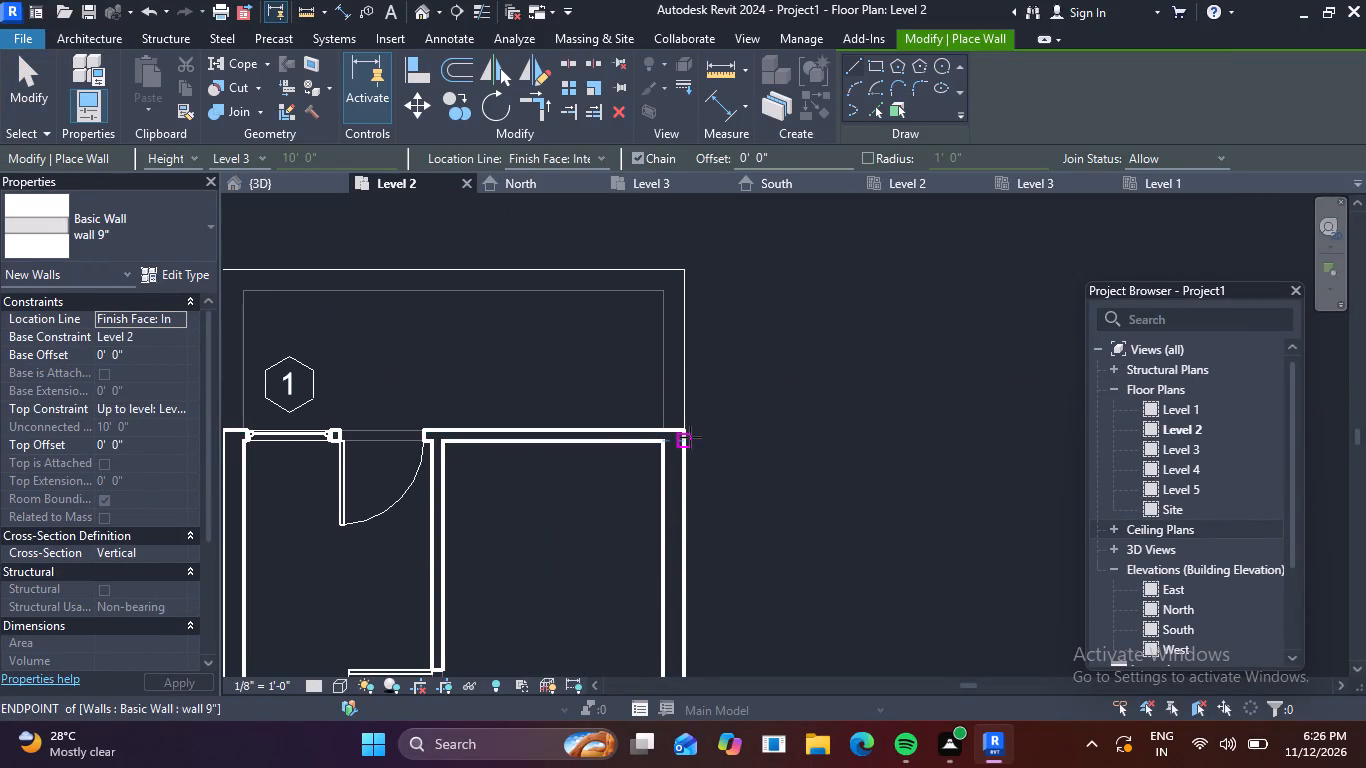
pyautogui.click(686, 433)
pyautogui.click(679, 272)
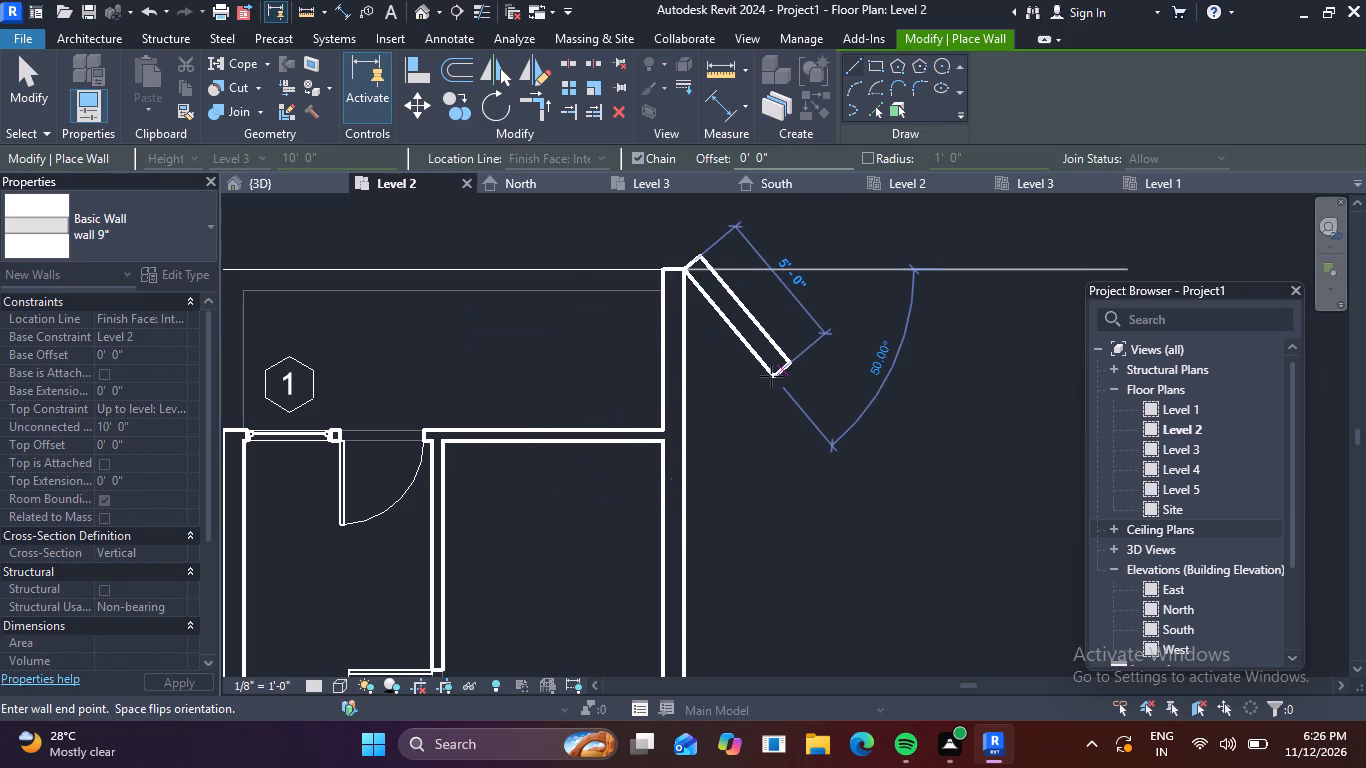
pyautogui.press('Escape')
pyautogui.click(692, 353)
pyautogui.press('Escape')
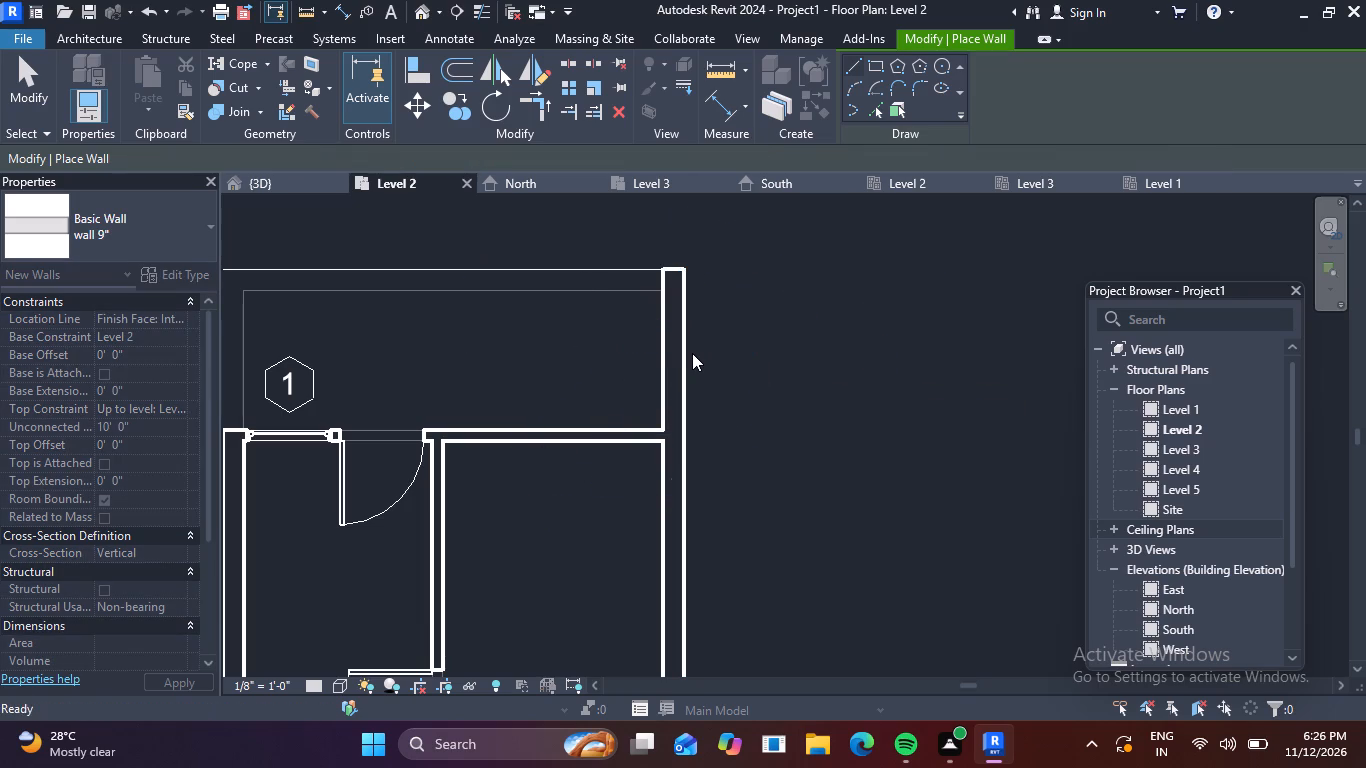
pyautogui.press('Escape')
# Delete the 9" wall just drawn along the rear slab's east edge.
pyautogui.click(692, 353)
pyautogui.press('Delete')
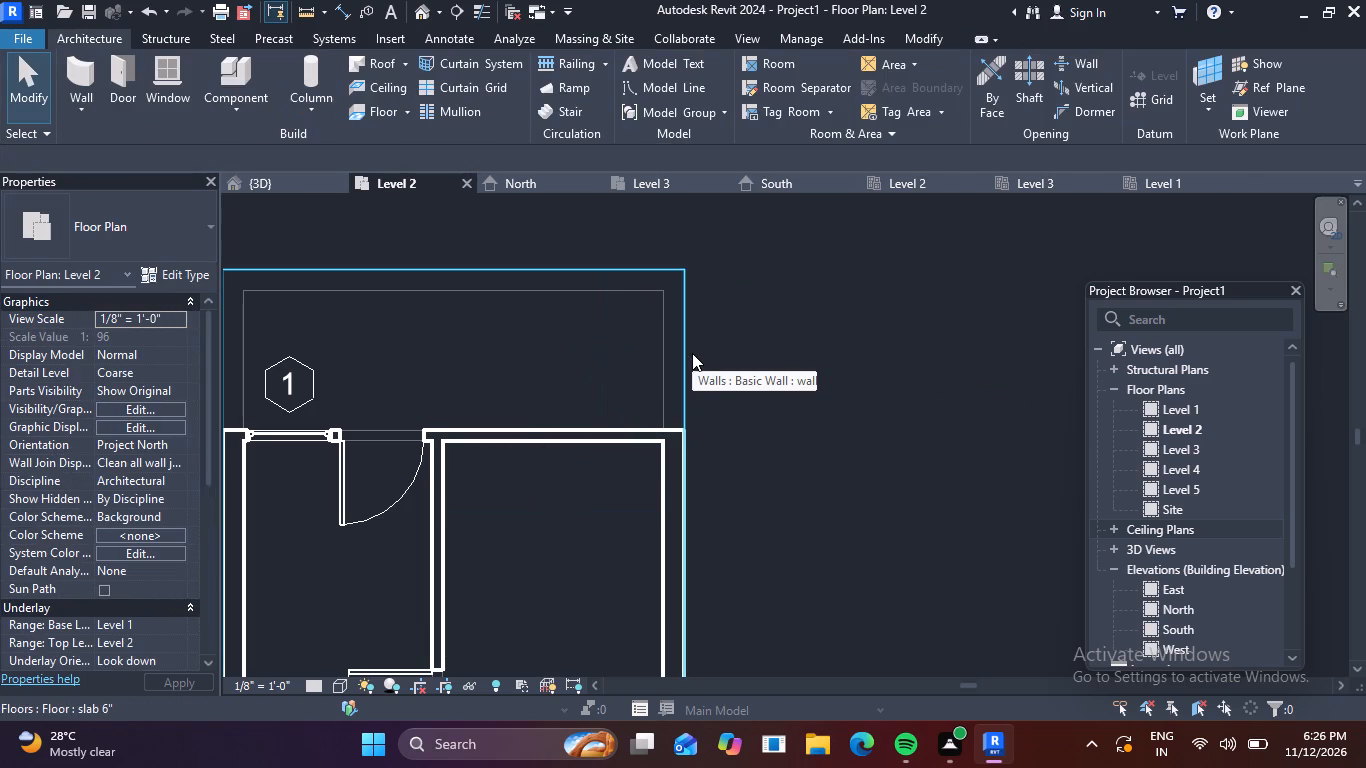
# Open the East elevation to check the level heights for the rear walls.
pyautogui.scroll(-2, 391, 308)
pyautogui.moveTo(455, 345); pyautogui.dragTo(585, 347, button='middle')
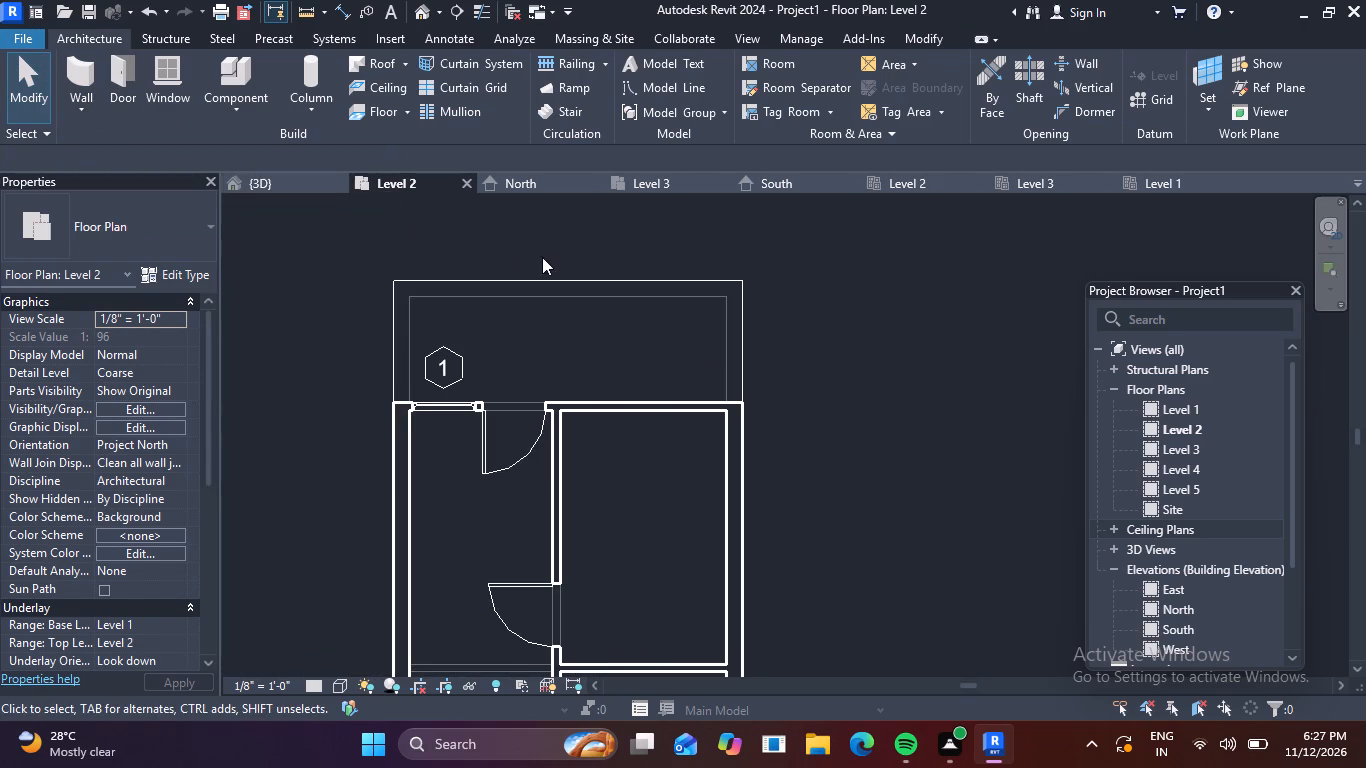
pyautogui.click(88, 73)
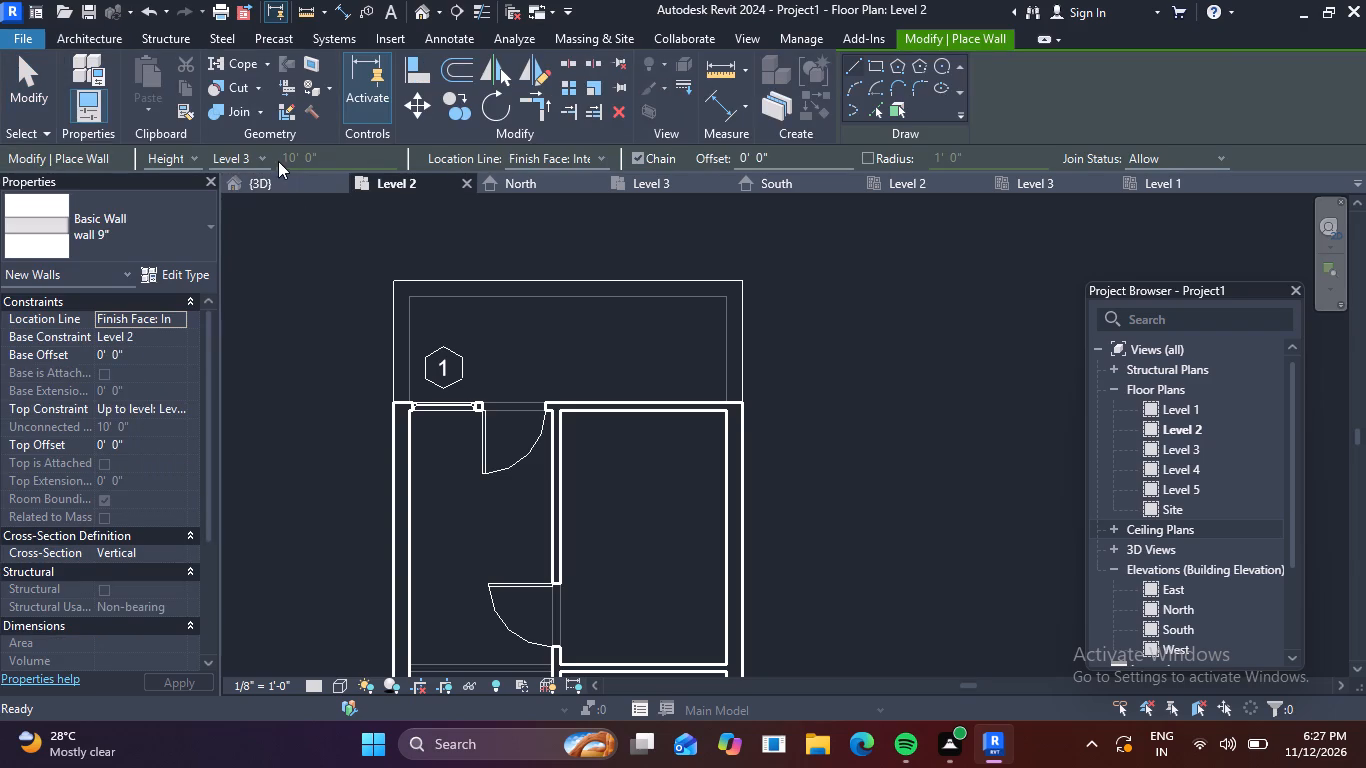
pyautogui.click(260, 157)
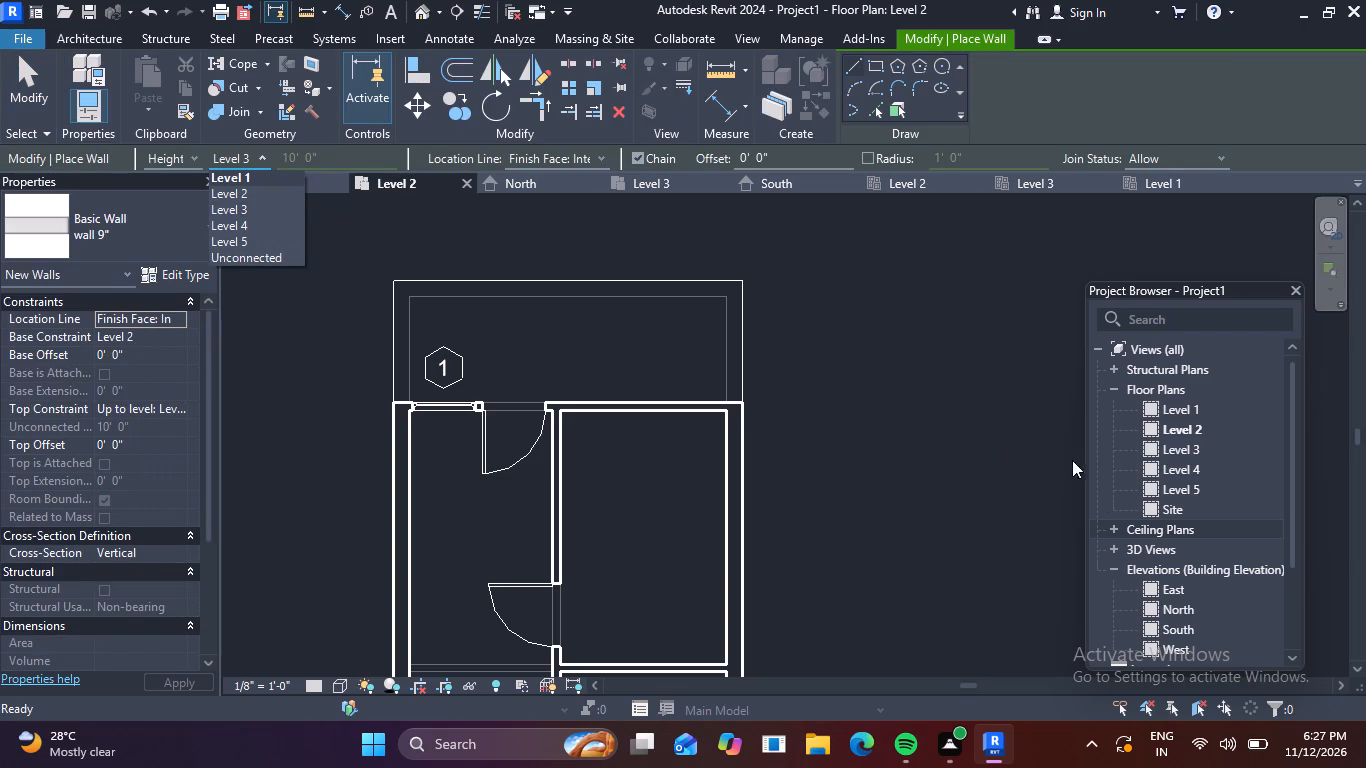
pyautogui.doubleClick(1157, 583)
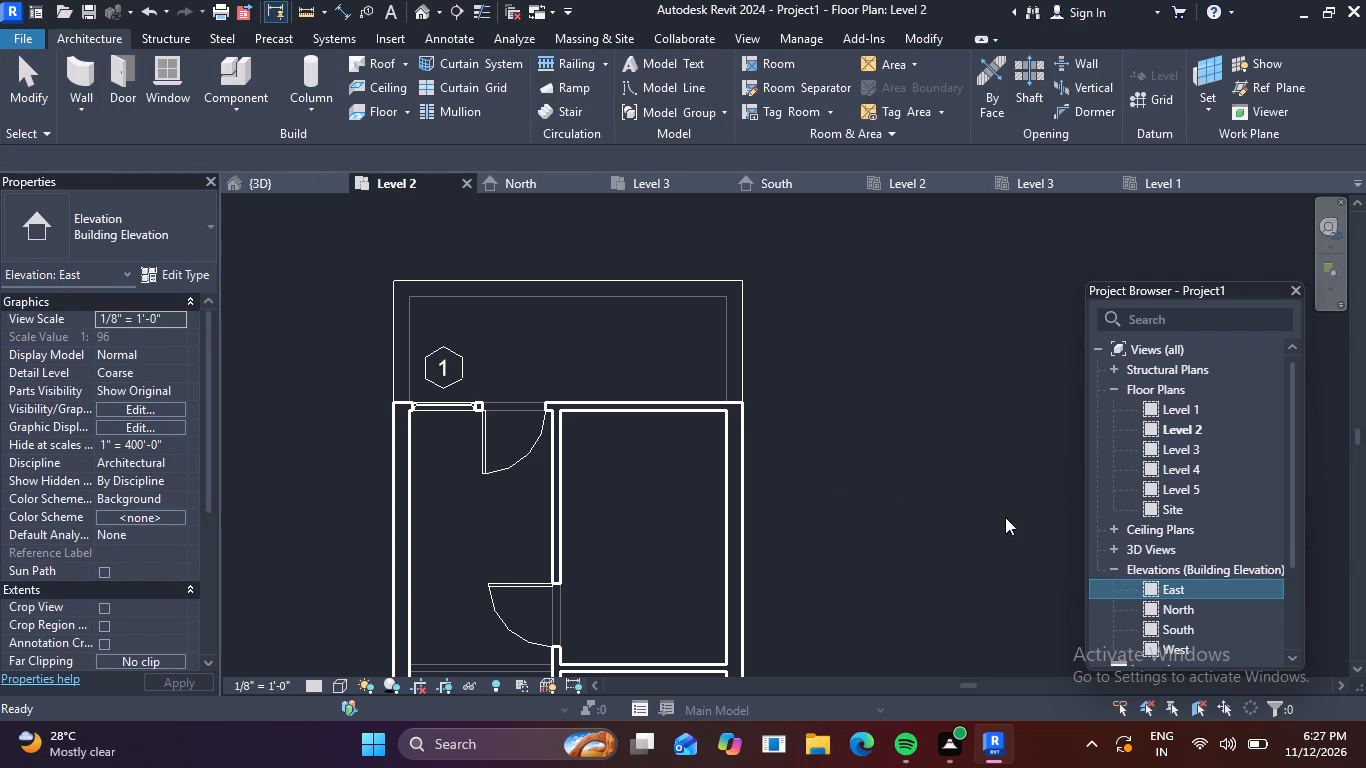
pyautogui.doubleClick(1155, 582)
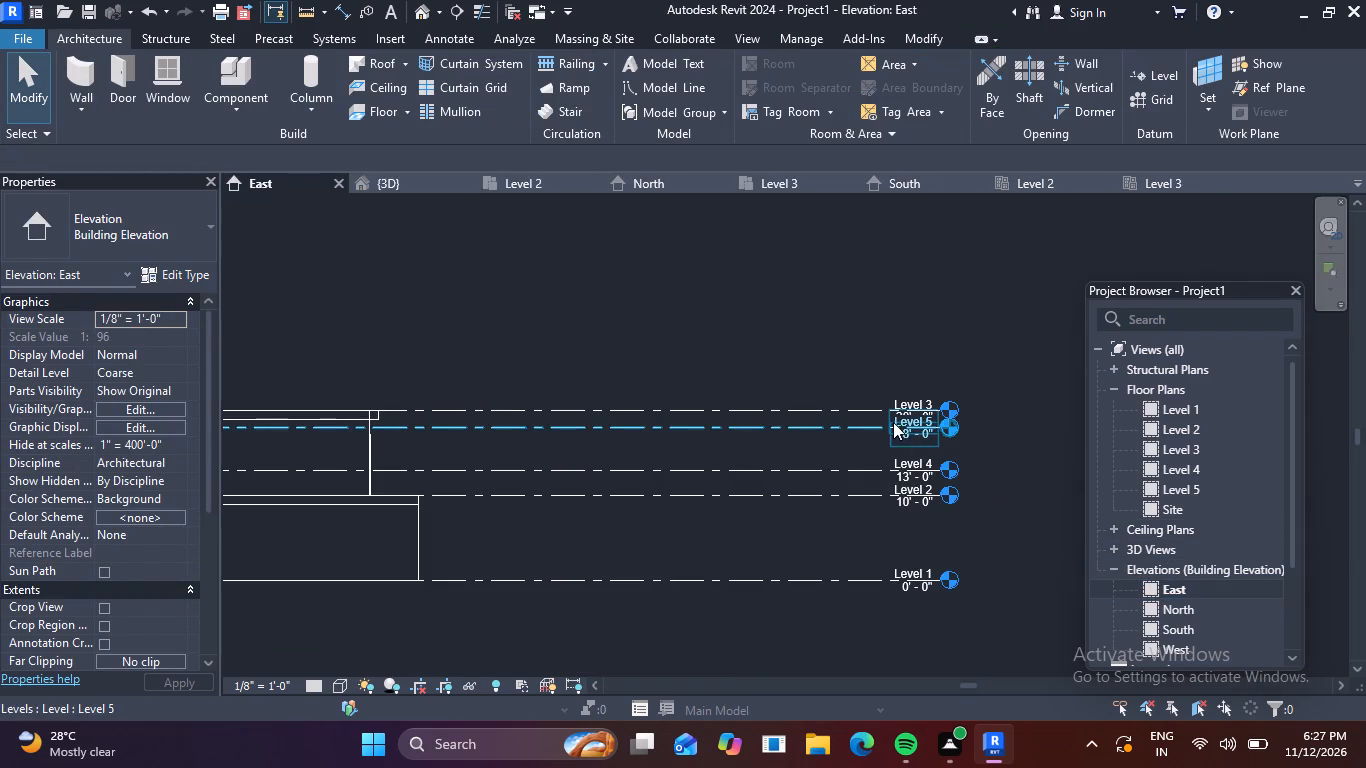
# On the Level 2 plan, draw three connected "wall 9"" walls up to Level 5 around the rear slab's eastern half, about 5' 9" deep.
pyautogui.doubleClick(1162, 424)
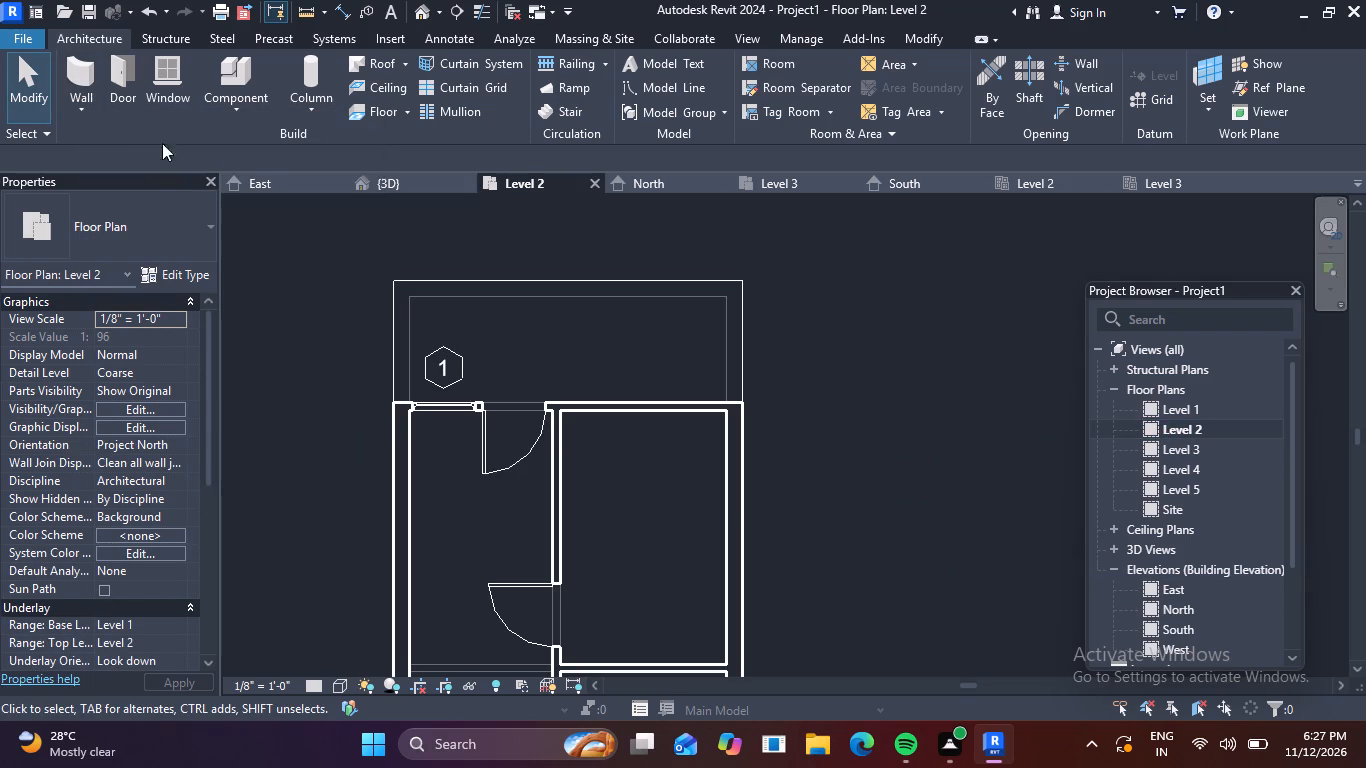
pyautogui.click(93, 75)
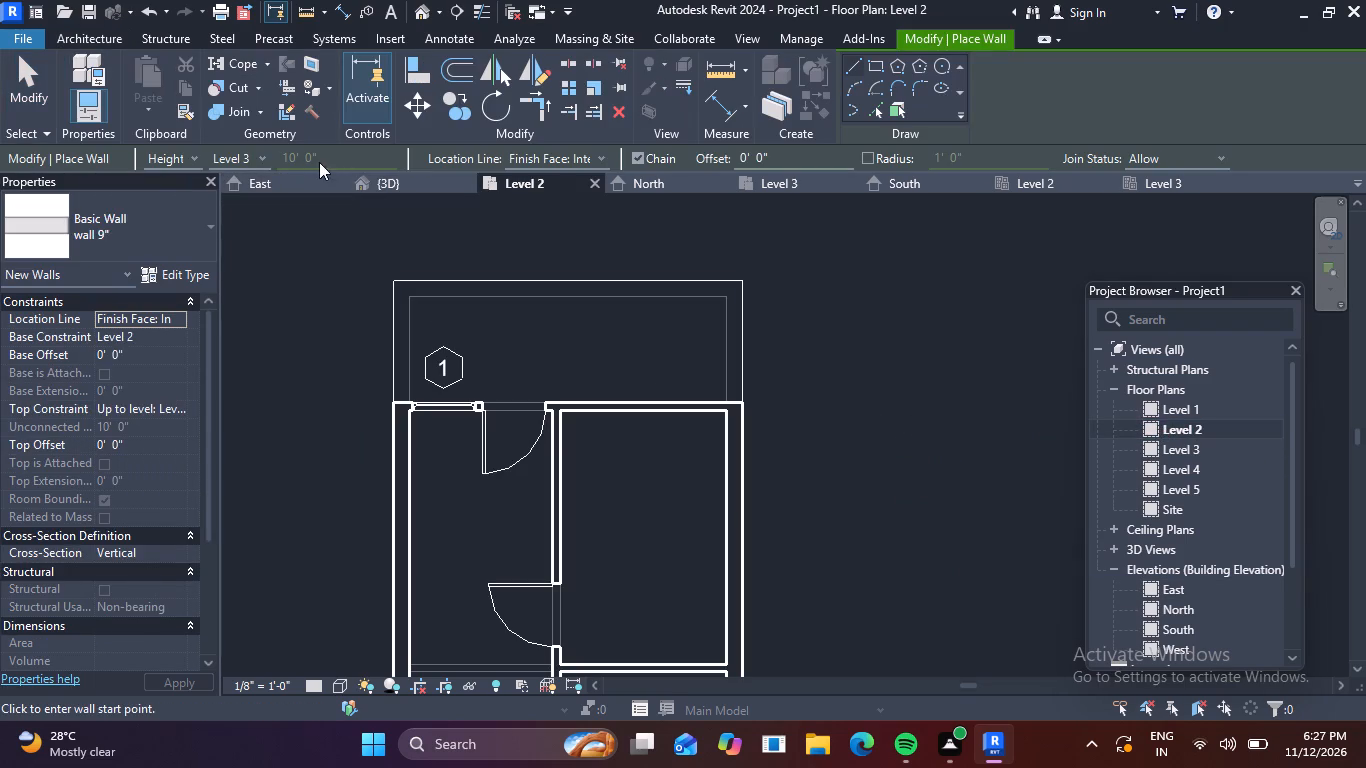
pyautogui.click(258, 157)
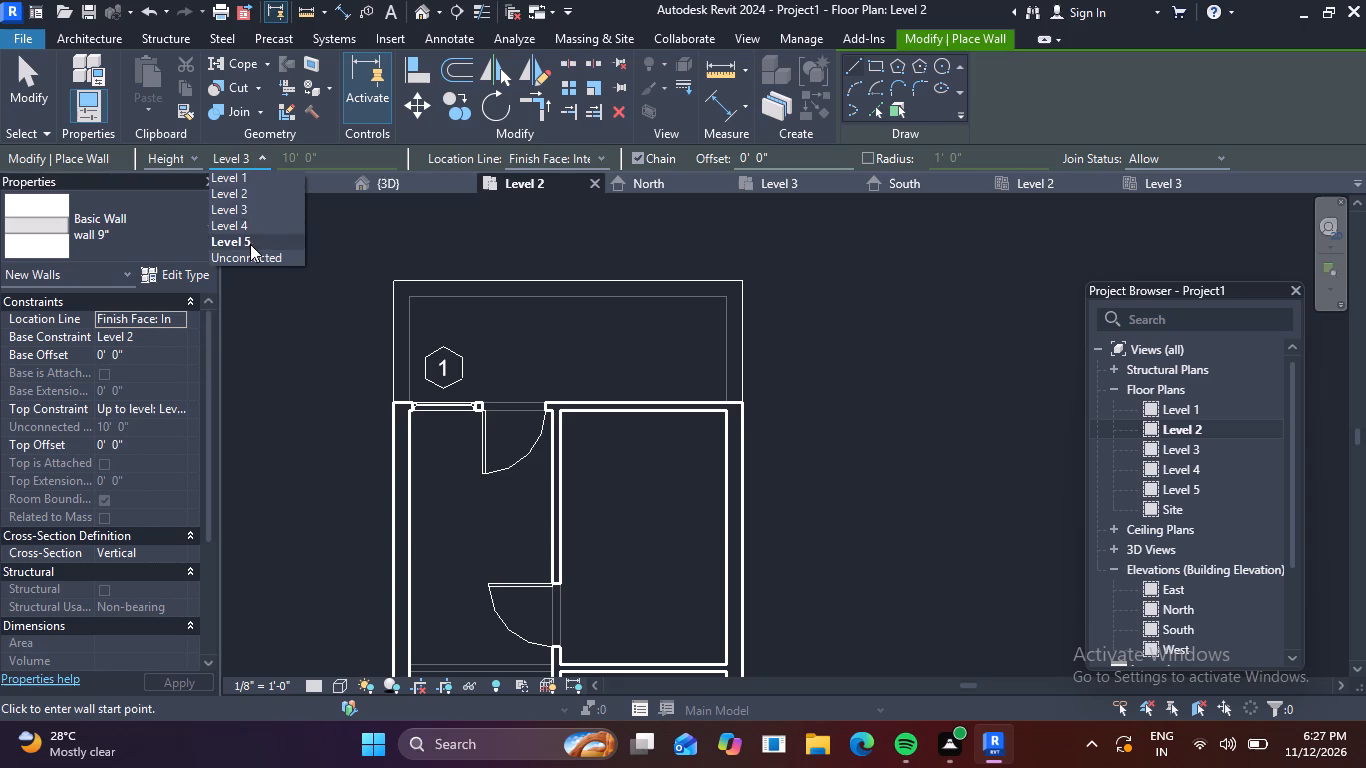
pyautogui.click(250, 244)
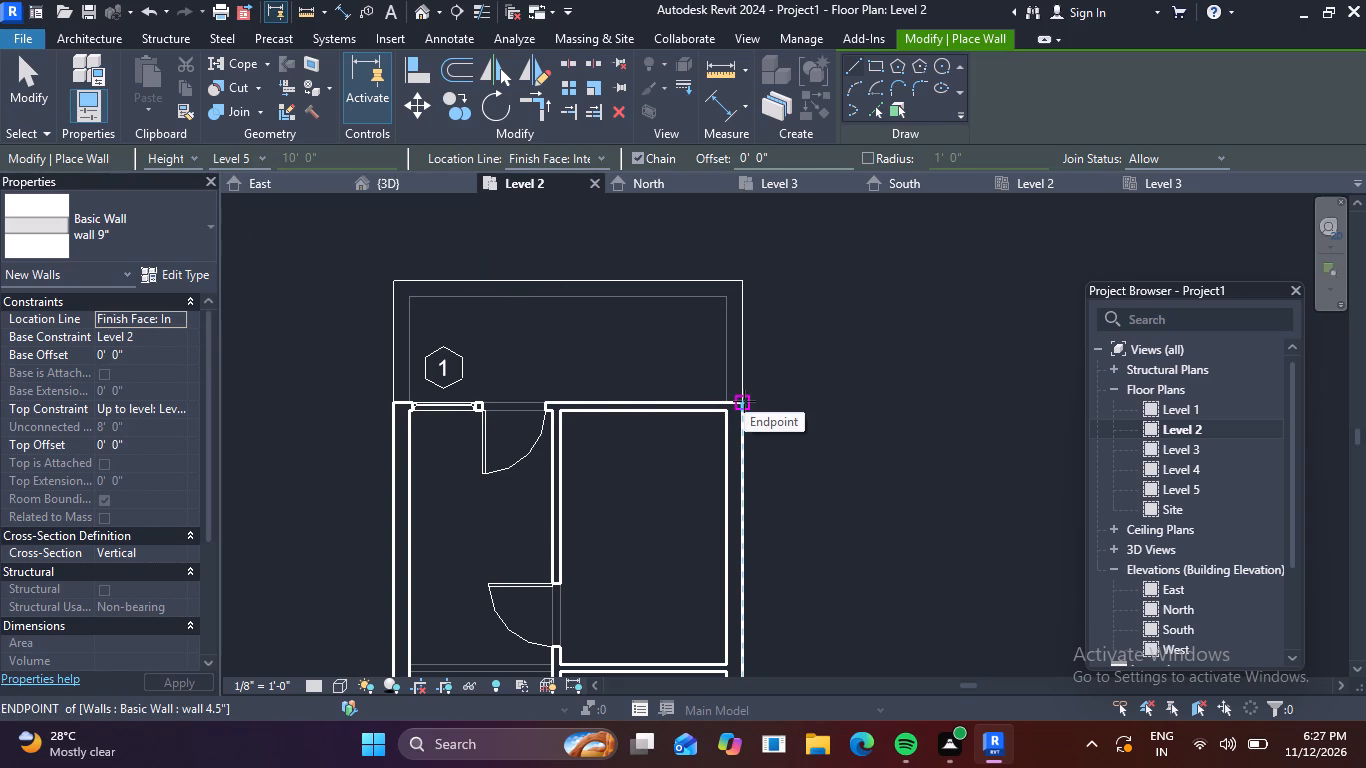
pyautogui.click(744, 401)
pyautogui.click(739, 281)
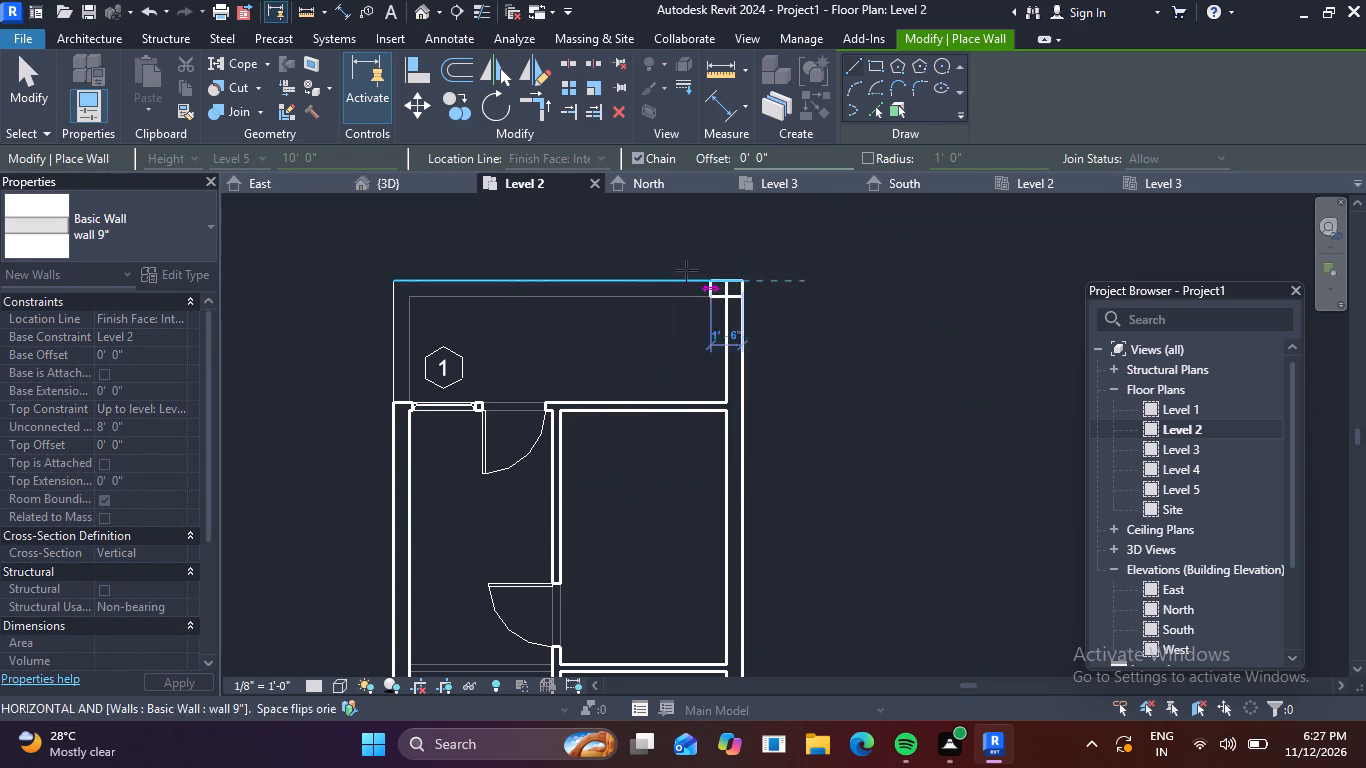
pyautogui.click(559, 274)
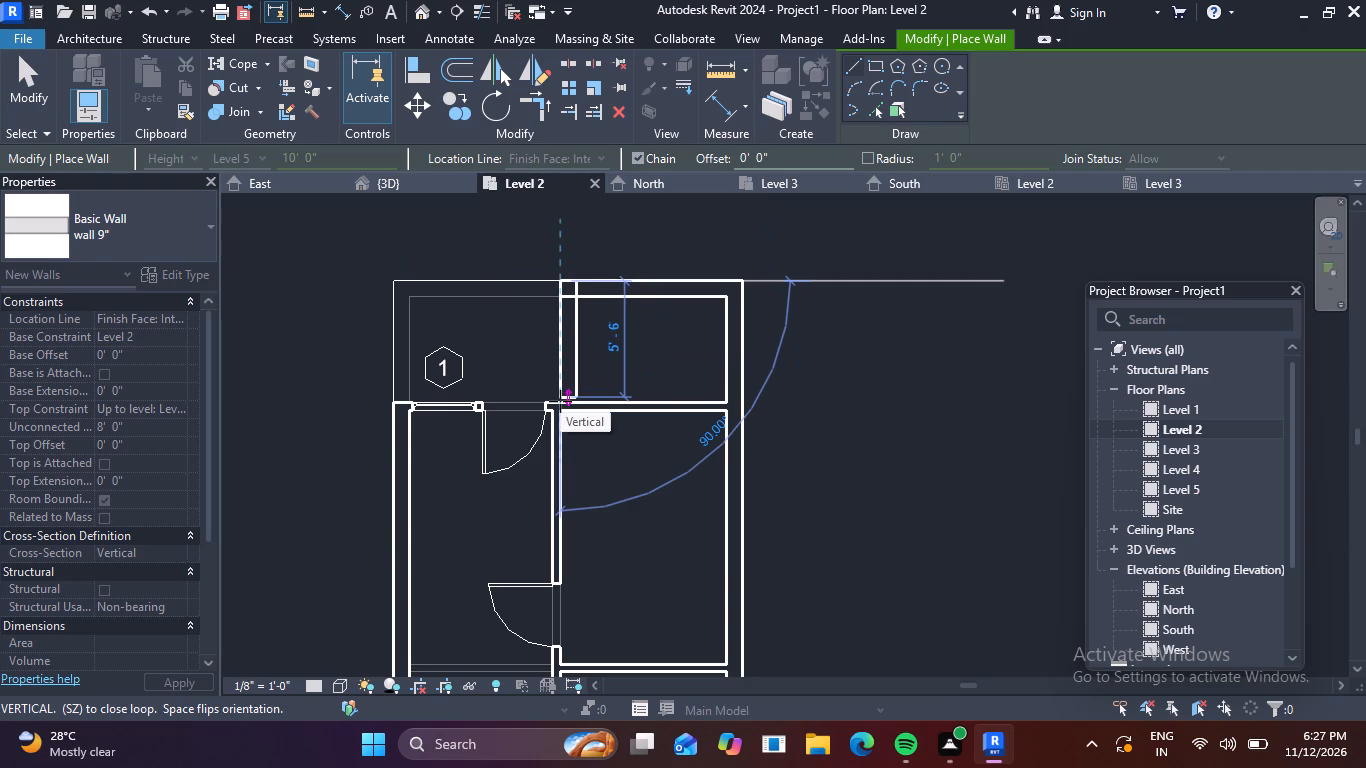
pyautogui.click(560, 401)
pyautogui.scroll(5, 545, 384)
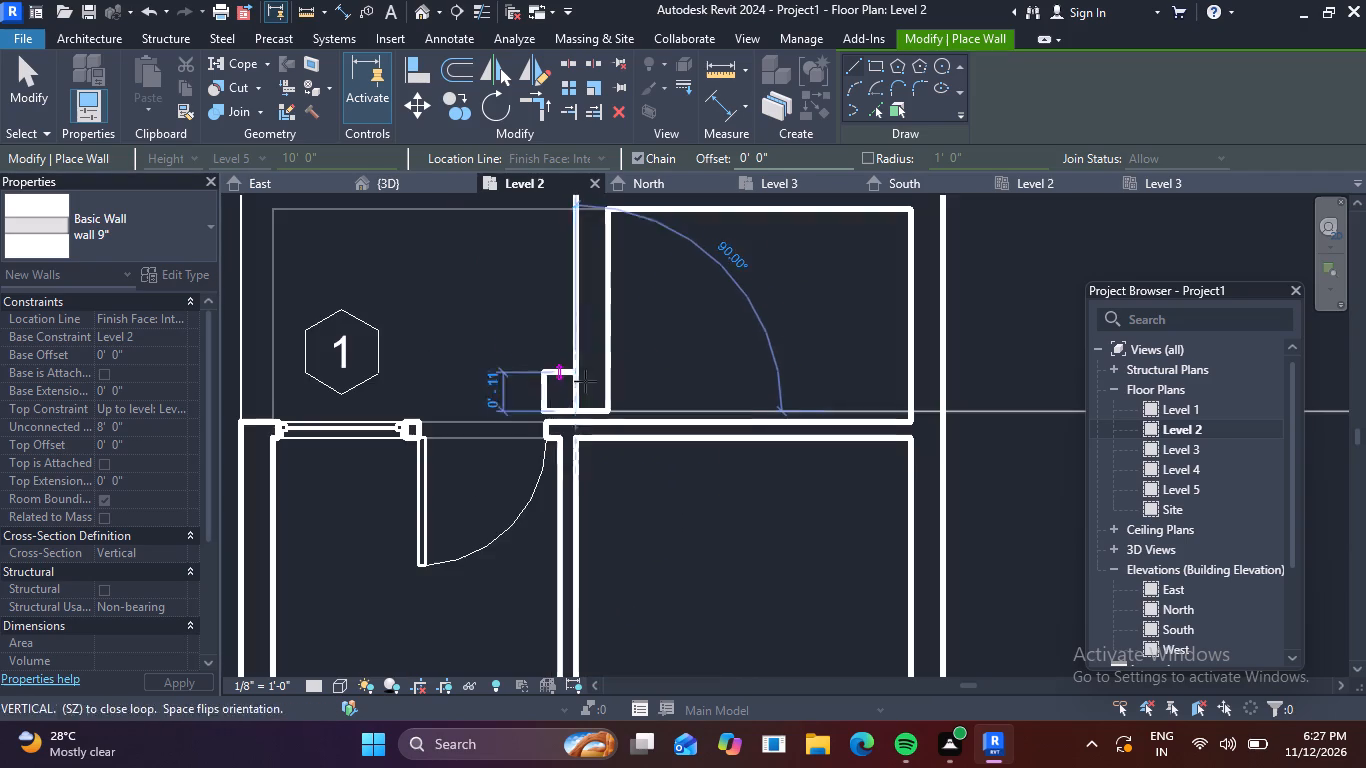
pyautogui.scroll(5, 579, 396)
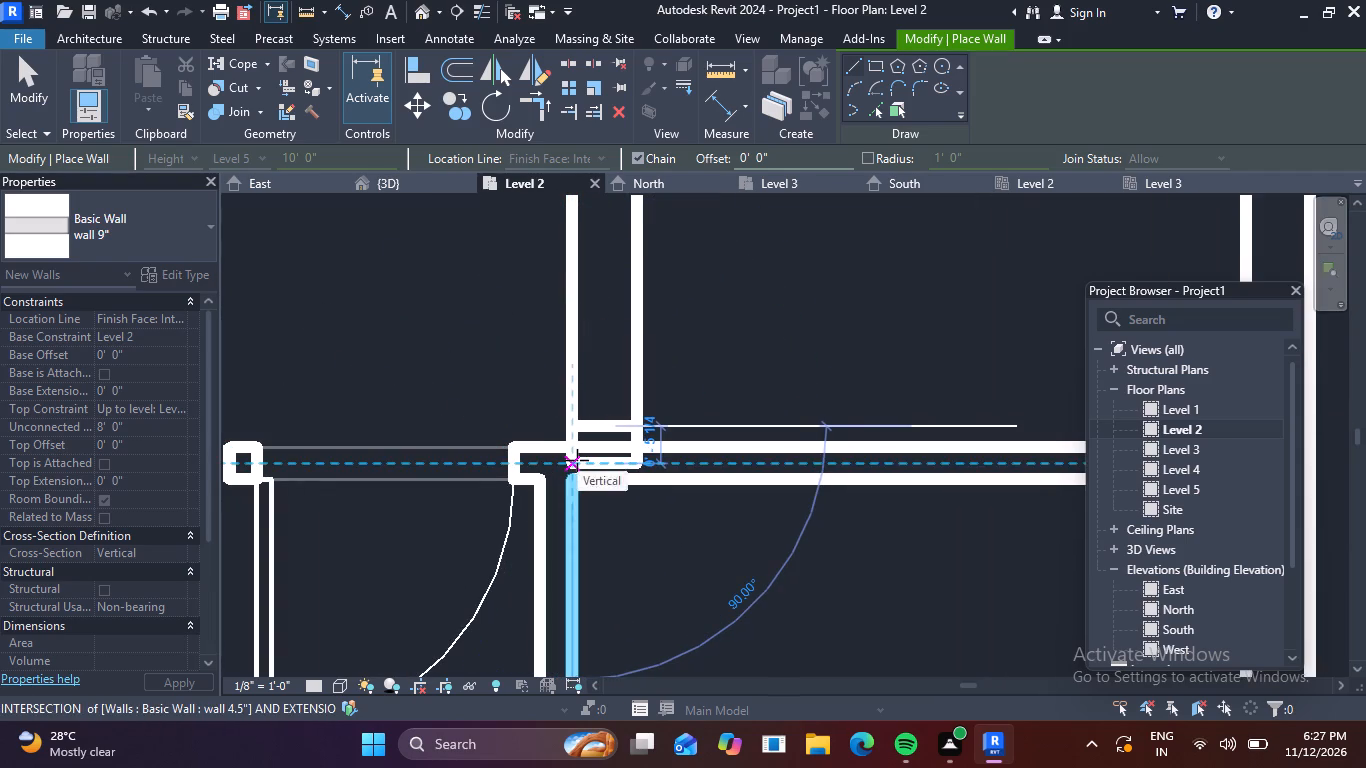
pyautogui.click(573, 453)
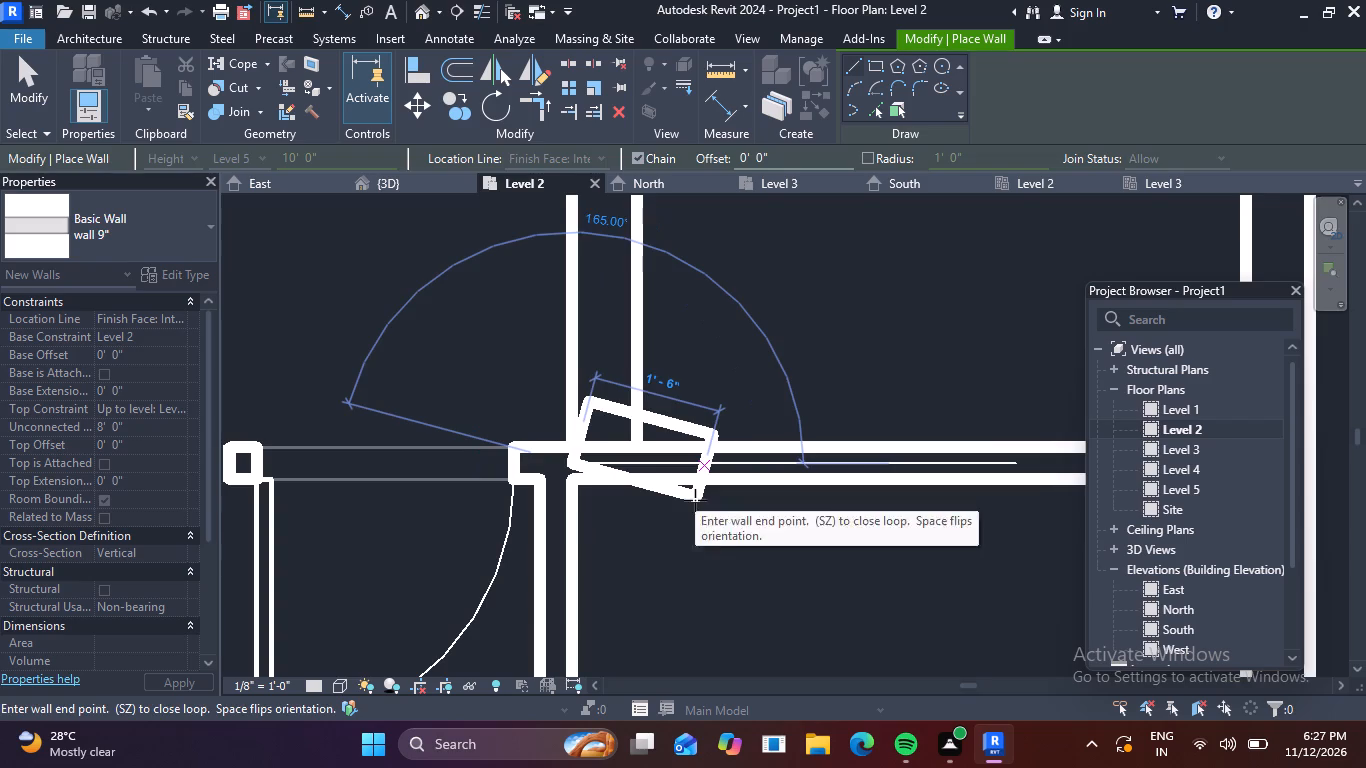
pyautogui.press('Escape')
# Examine the rear enclosure on the Level 2 plan and open the Level 5 floor plan to compare.
pyautogui.scroll(-9, 691, 470)
pyautogui.moveTo(734, 444); pyautogui.dragTo(715, 408, button='middle')
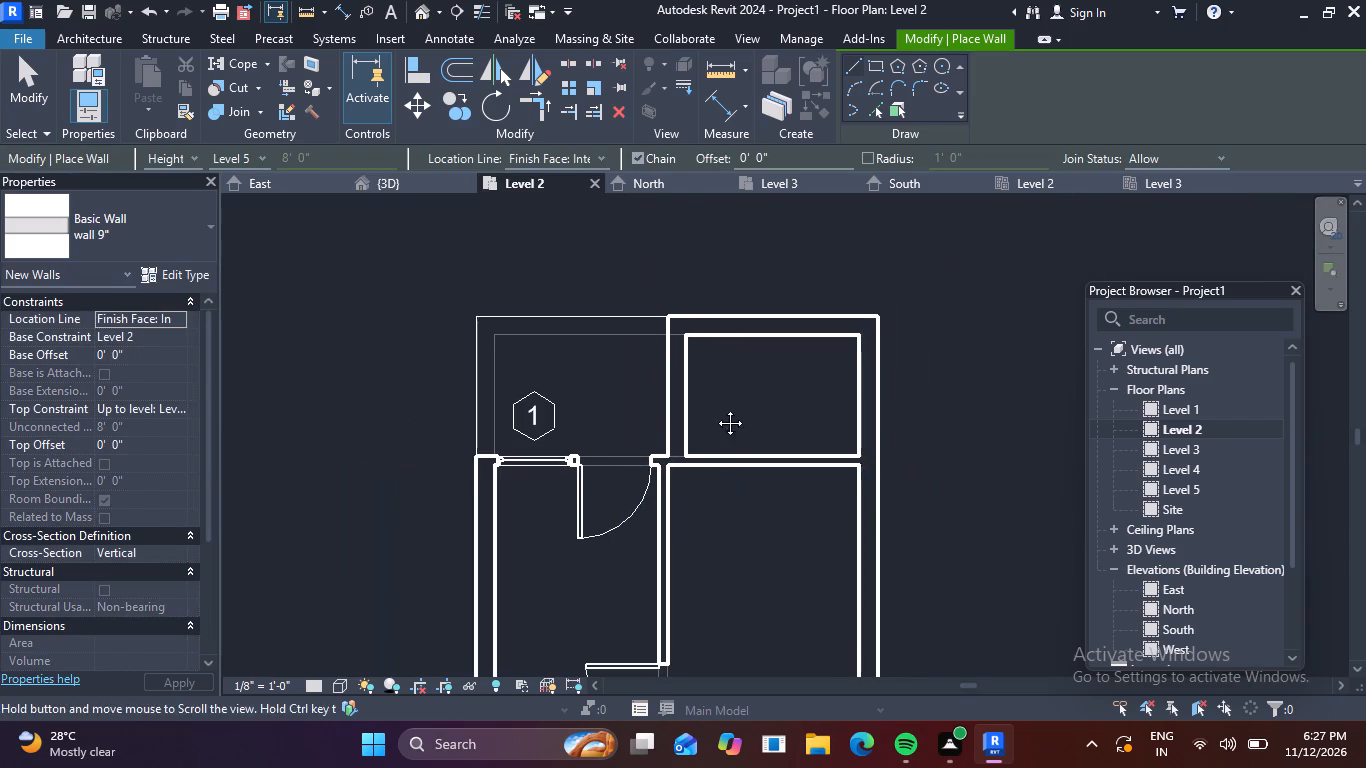
pyautogui.moveTo(715, 408); pyautogui.dragTo(705, 380, button='middle')
pyautogui.scroll(-1, 784, 436)
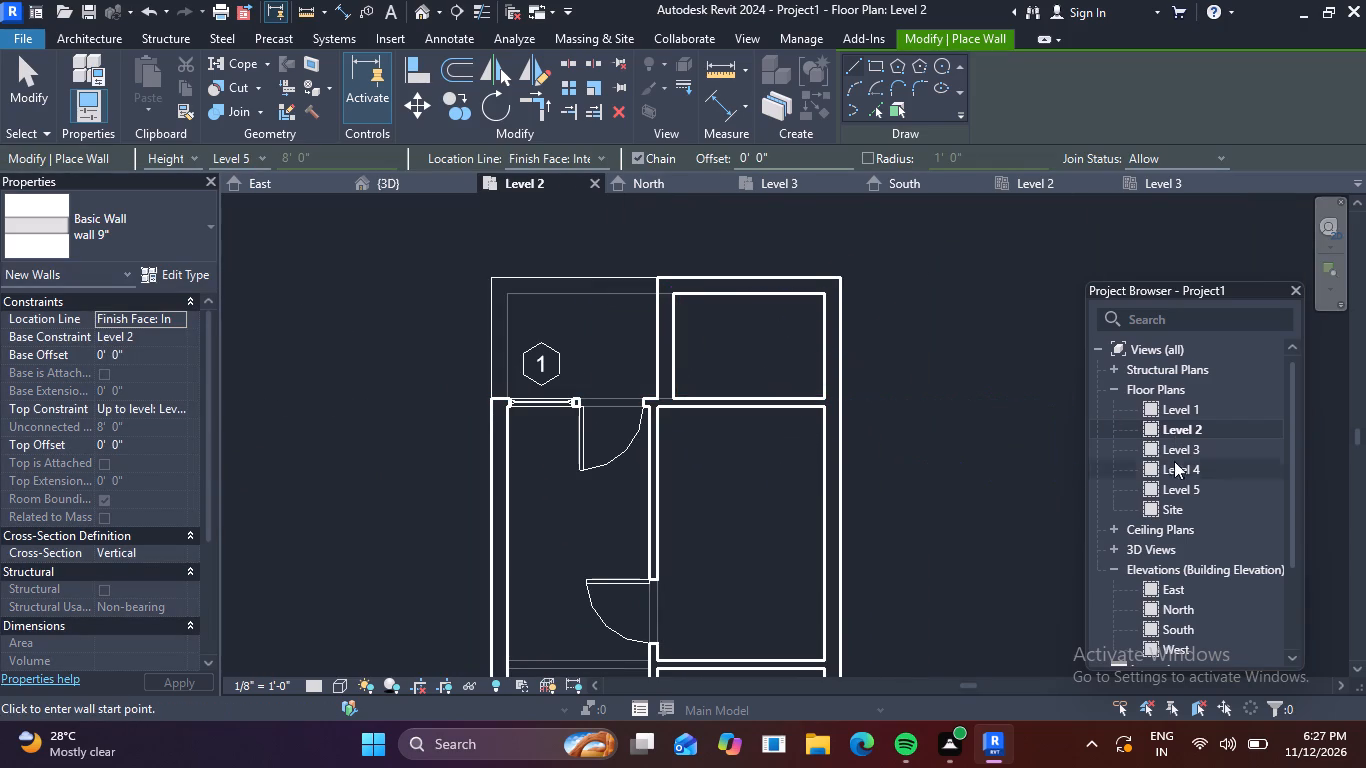
pyautogui.scroll(-5, 964, 426)
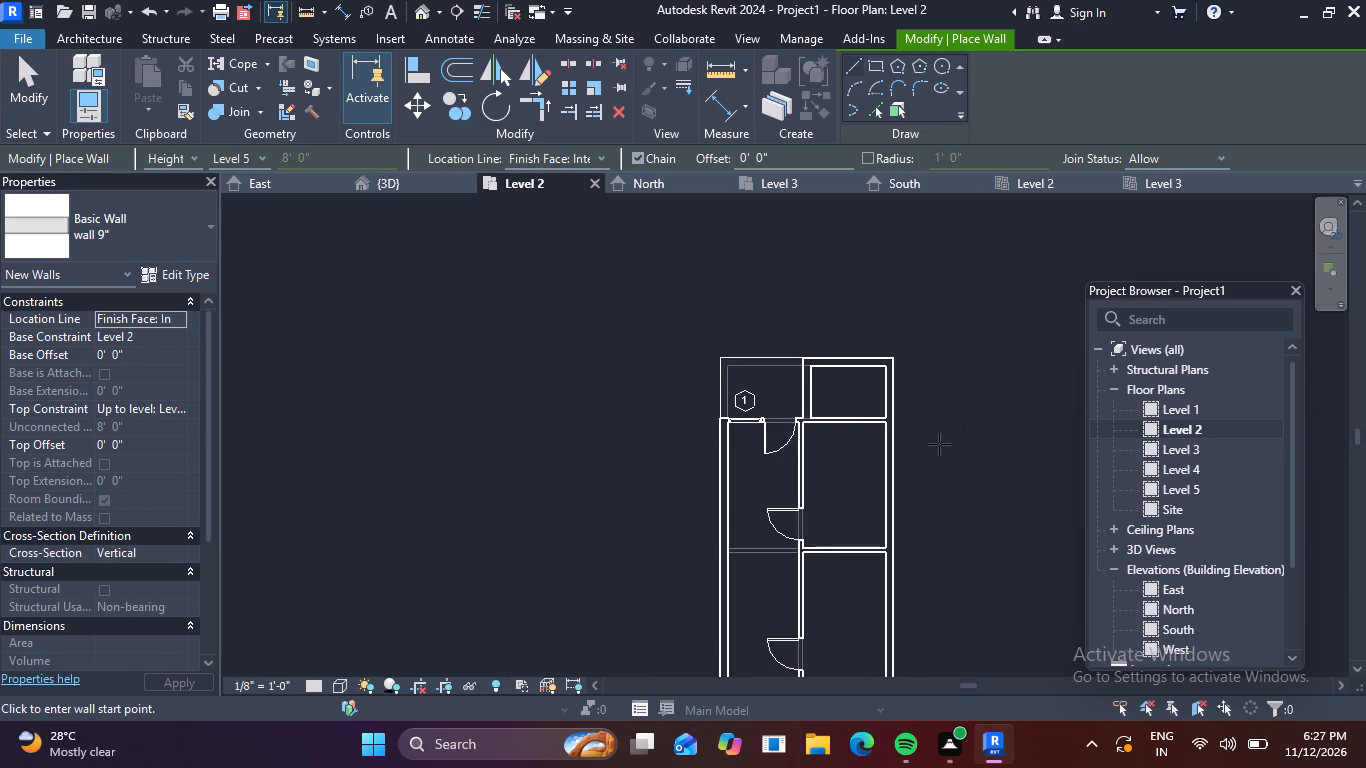
pyautogui.scroll(-4, 939, 444)
pyautogui.moveTo(939, 475); pyautogui.dragTo(855, 425, button='middle')
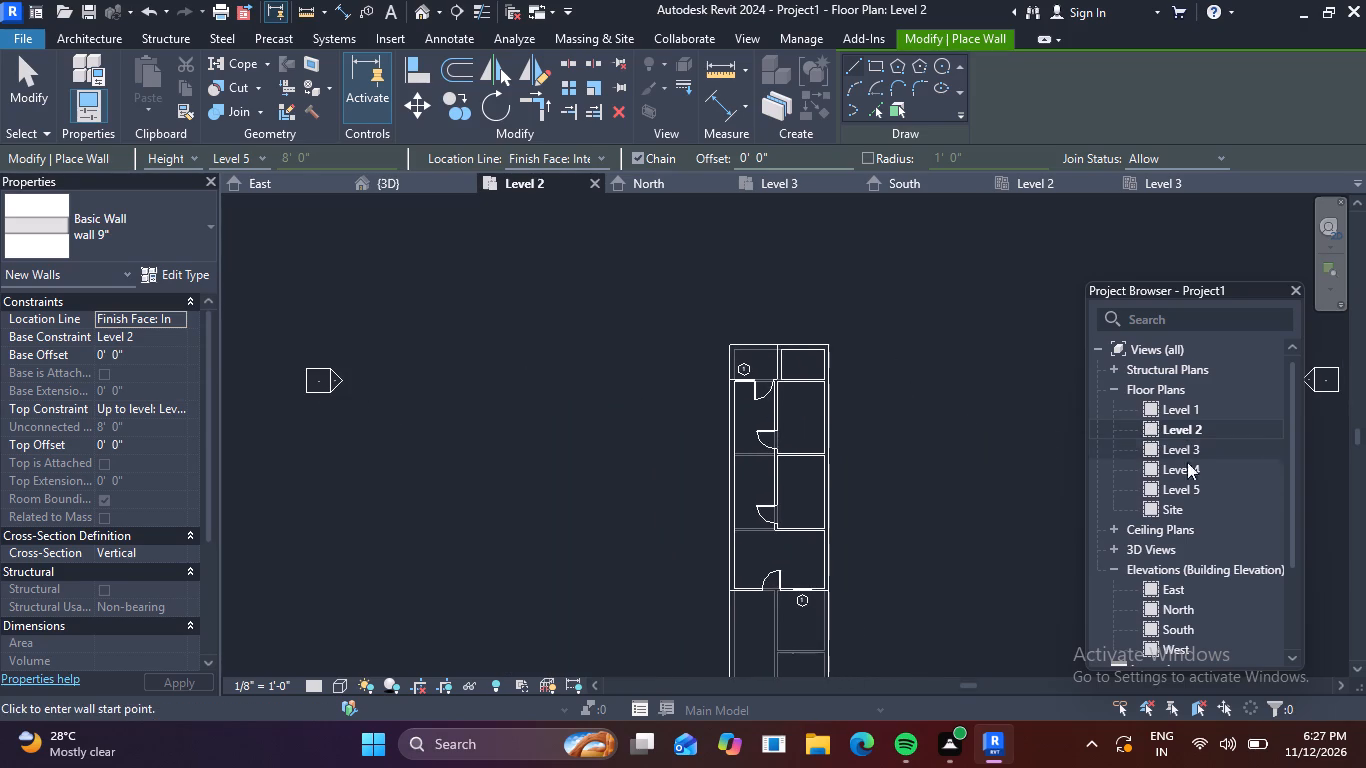
pyautogui.doubleClick(1154, 487)
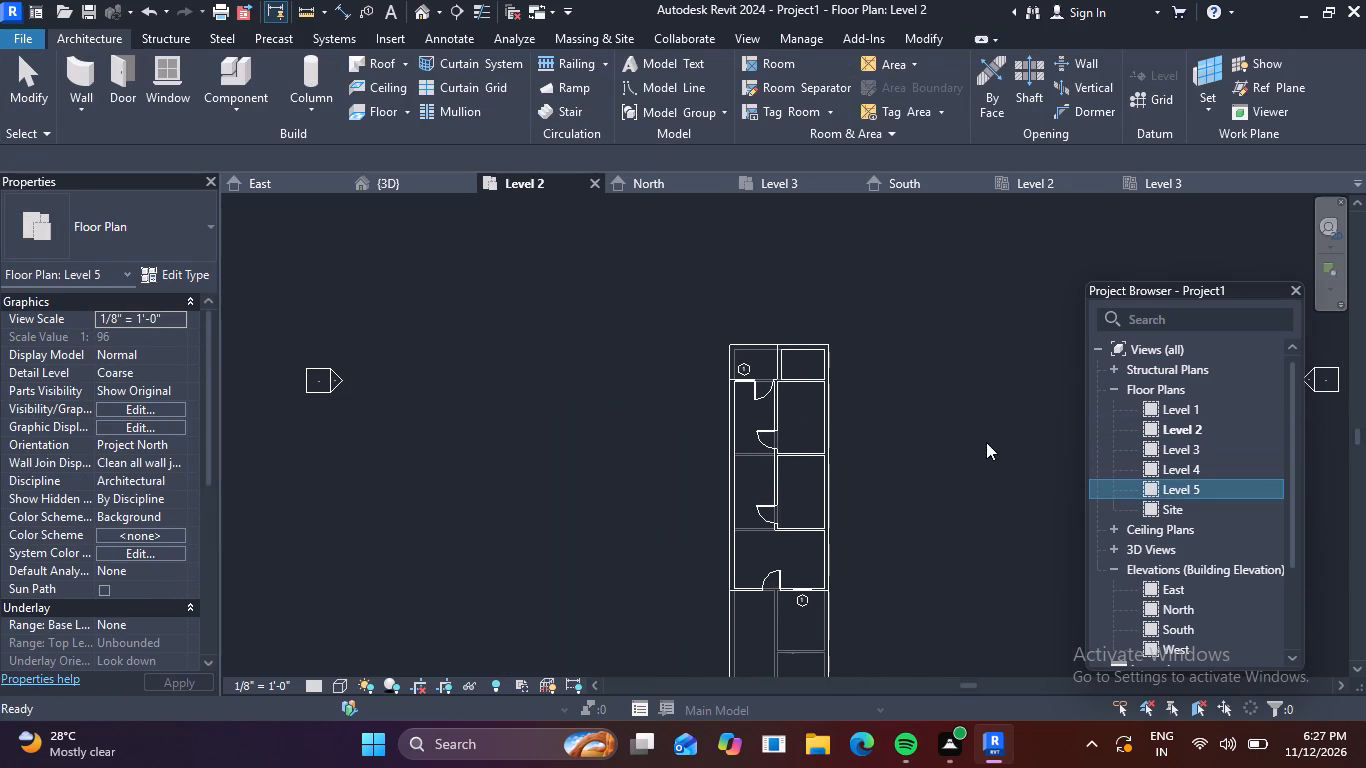
pyautogui.doubleClick(1157, 487)
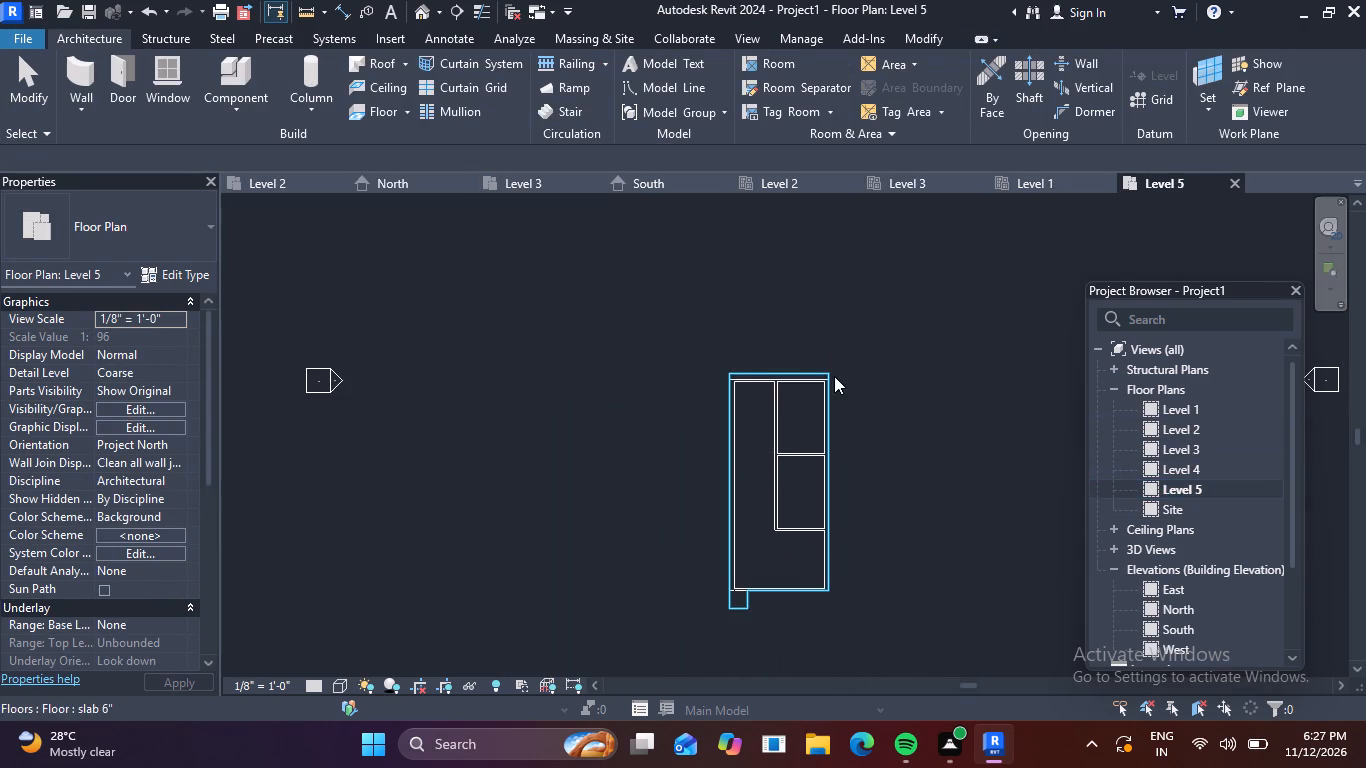
# On the Level 4 plan, create a rectangular "slab 6"" floor over the rear enclosure, 5' 9" deep, following the walls' outer edges.
pyautogui.doubleClick(1155, 469)
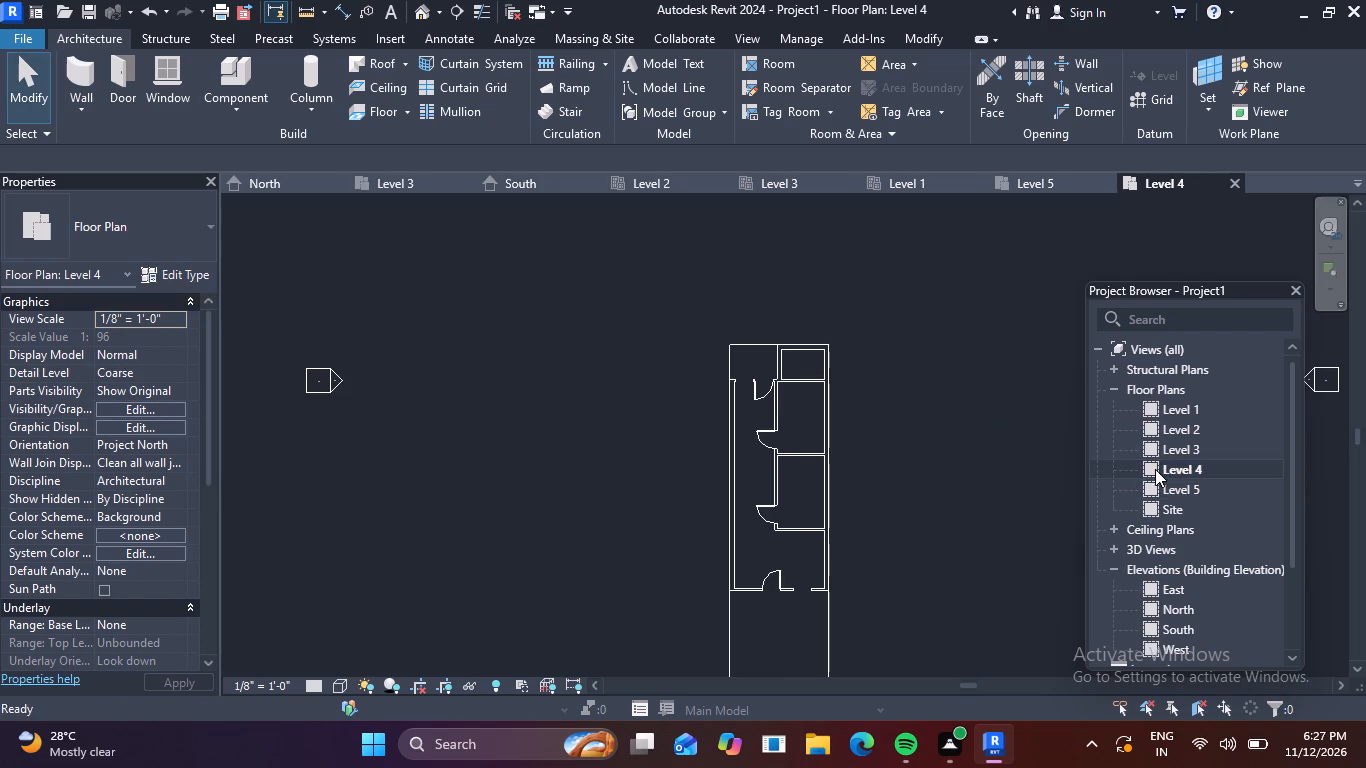
pyautogui.scroll(9, 757, 341)
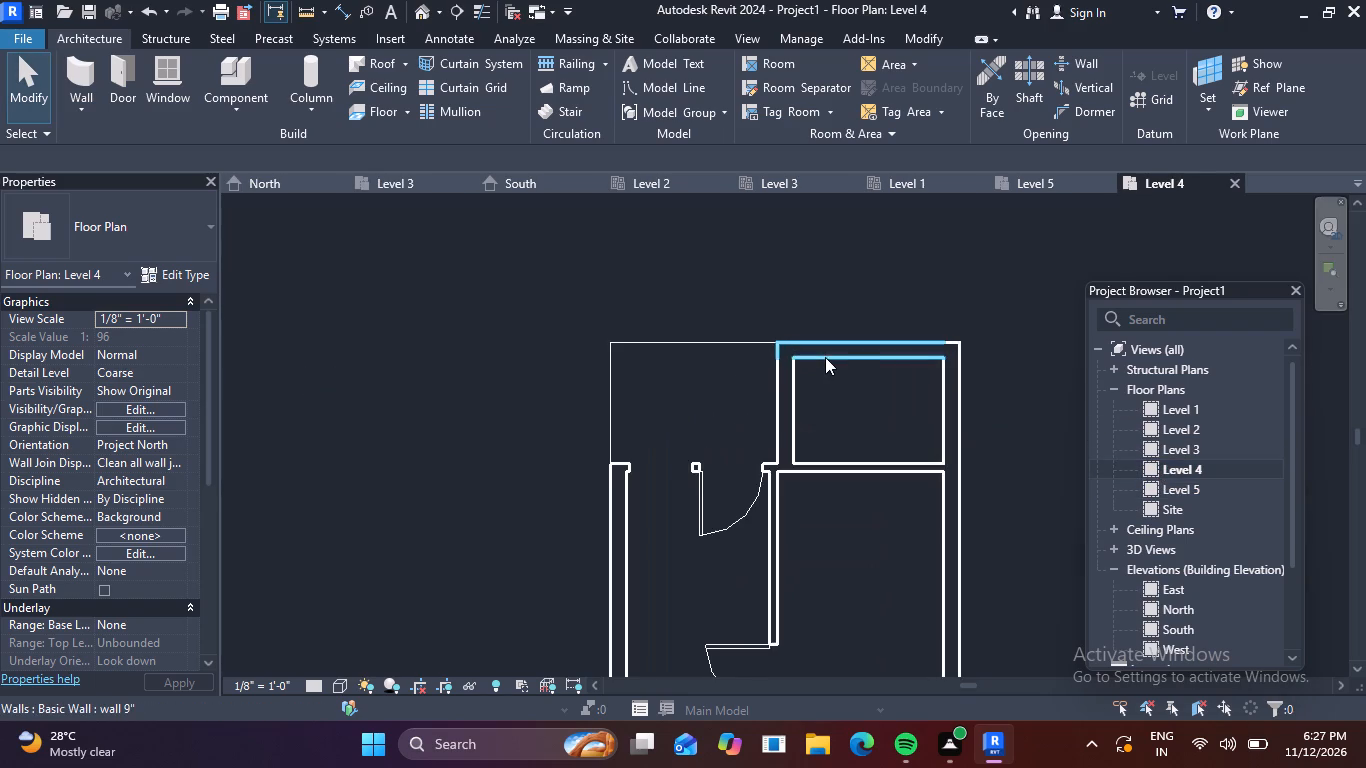
pyautogui.click(385, 107)
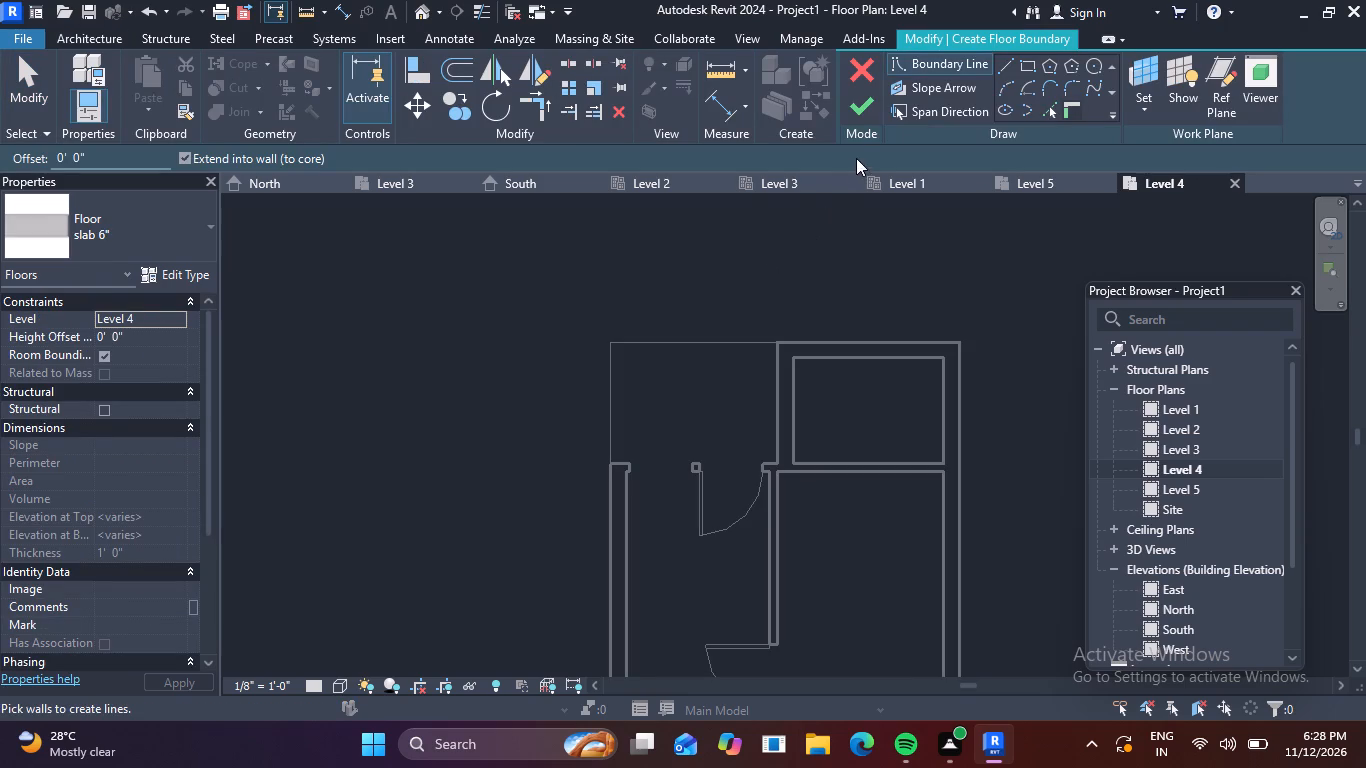
pyautogui.click(1007, 68)
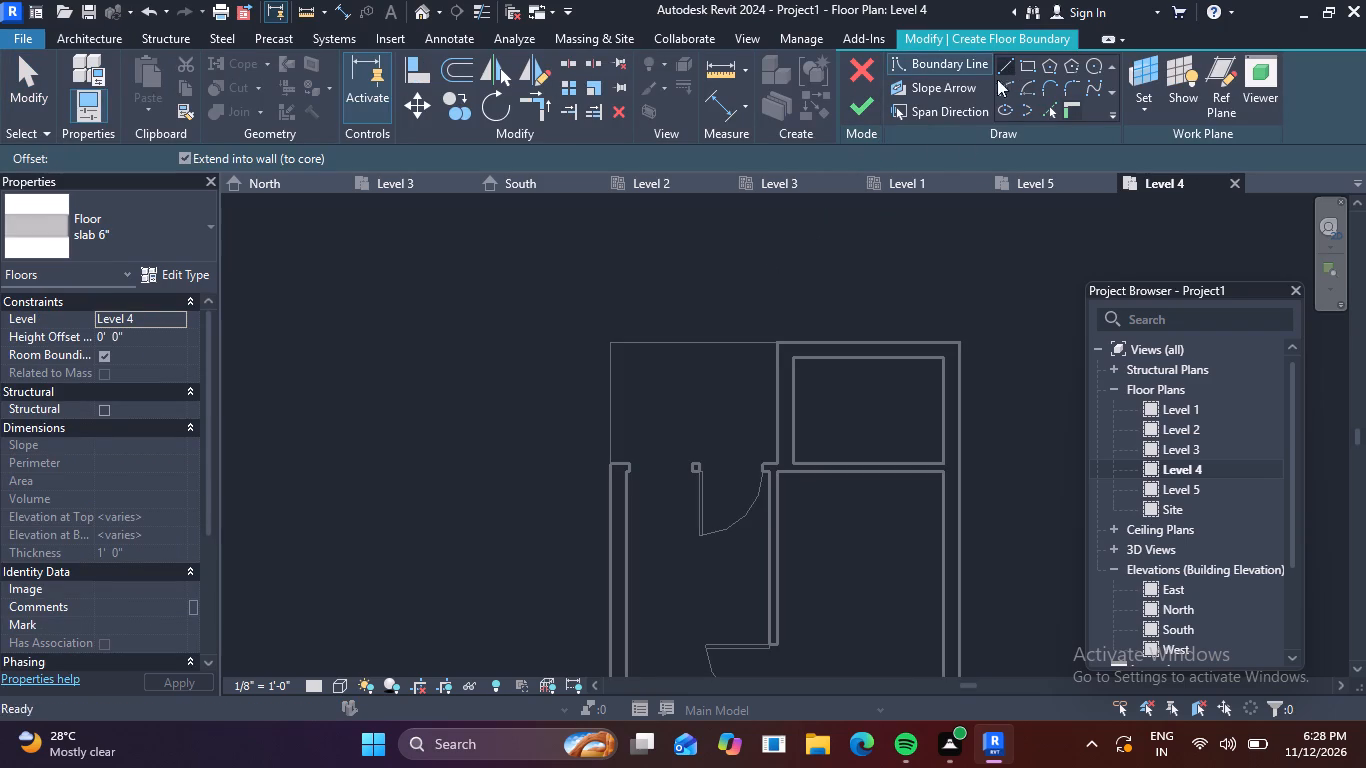
pyautogui.click(779, 346)
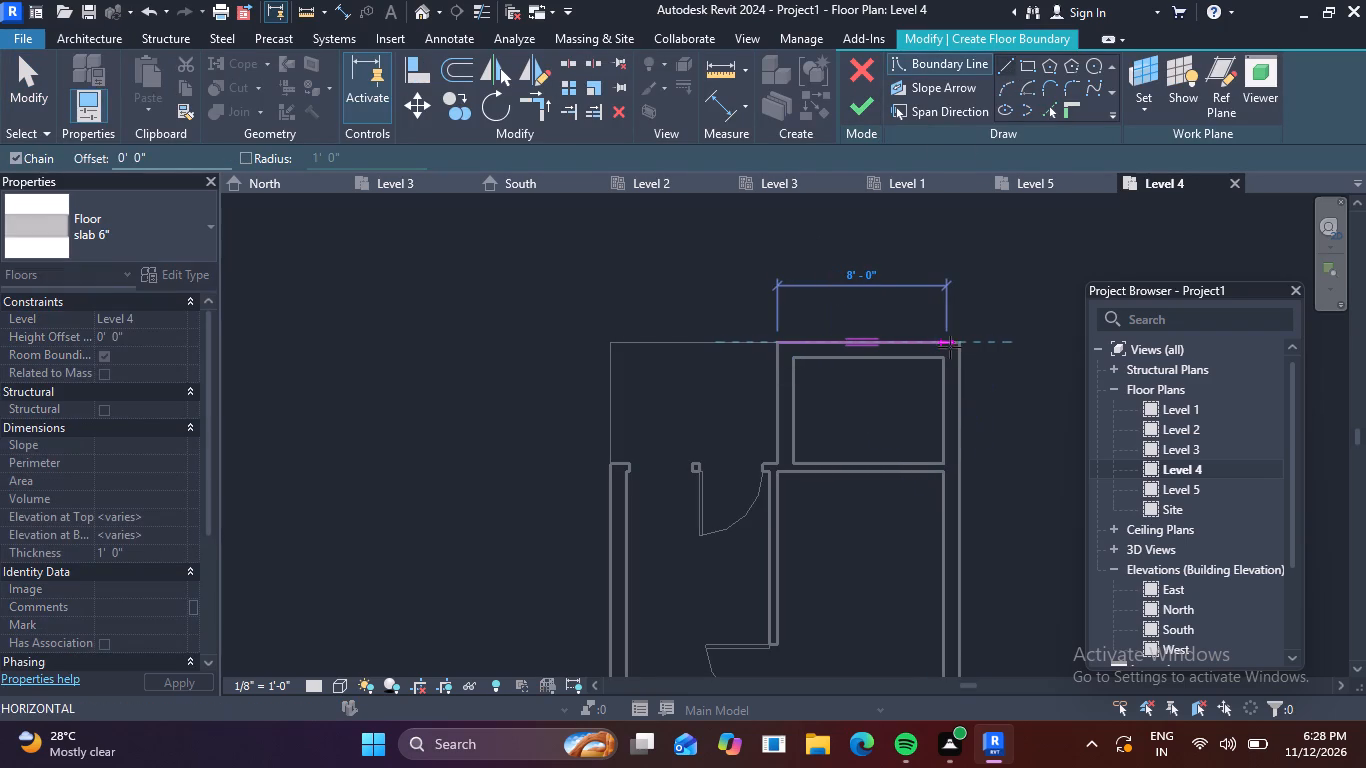
pyautogui.click(961, 350)
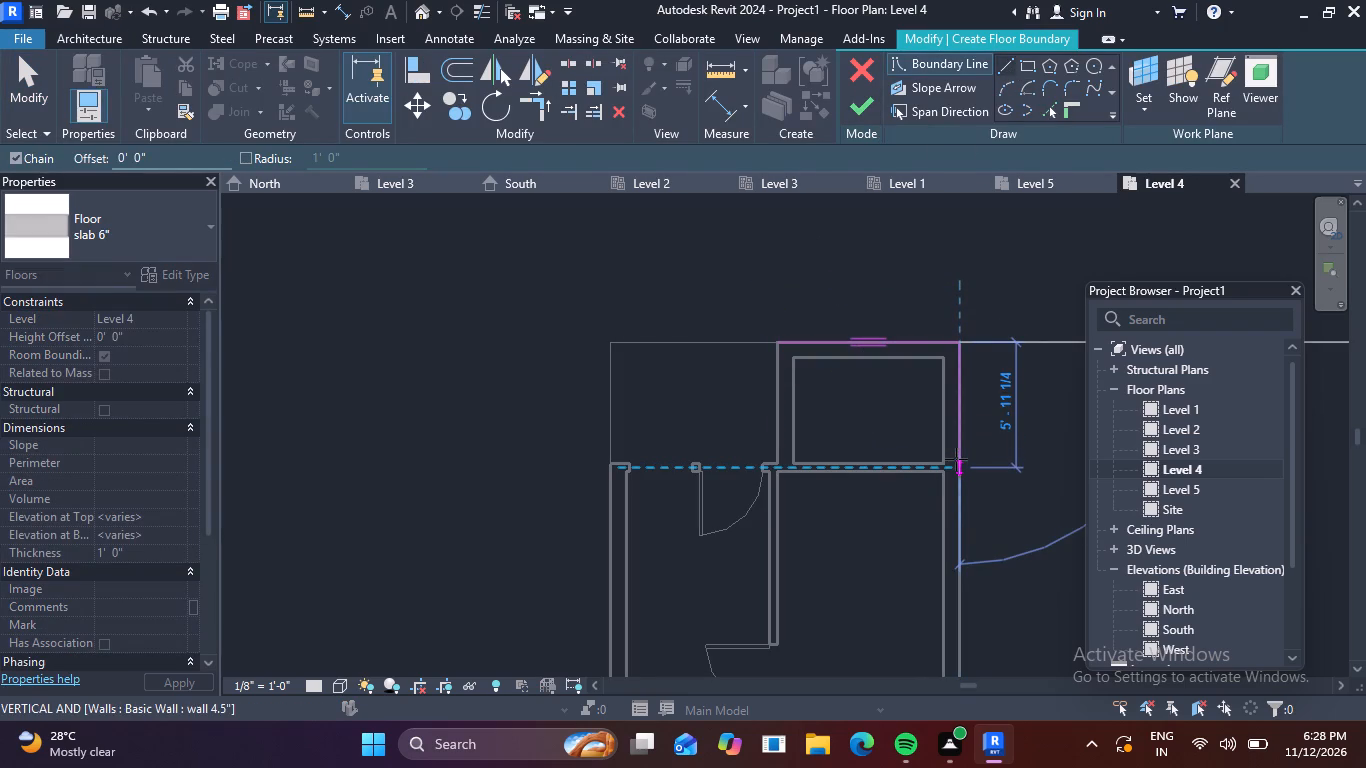
pyautogui.scroll(5, 956, 459)
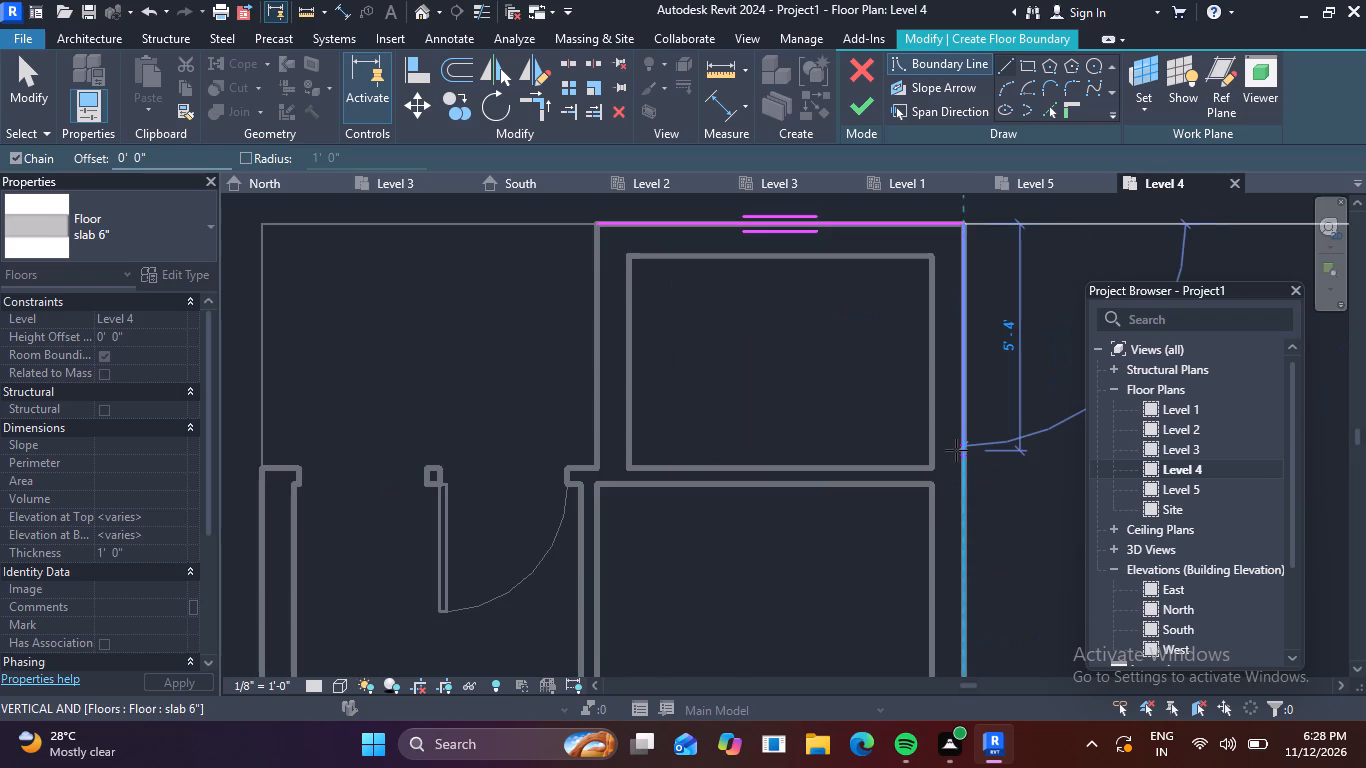
pyautogui.click(959, 464)
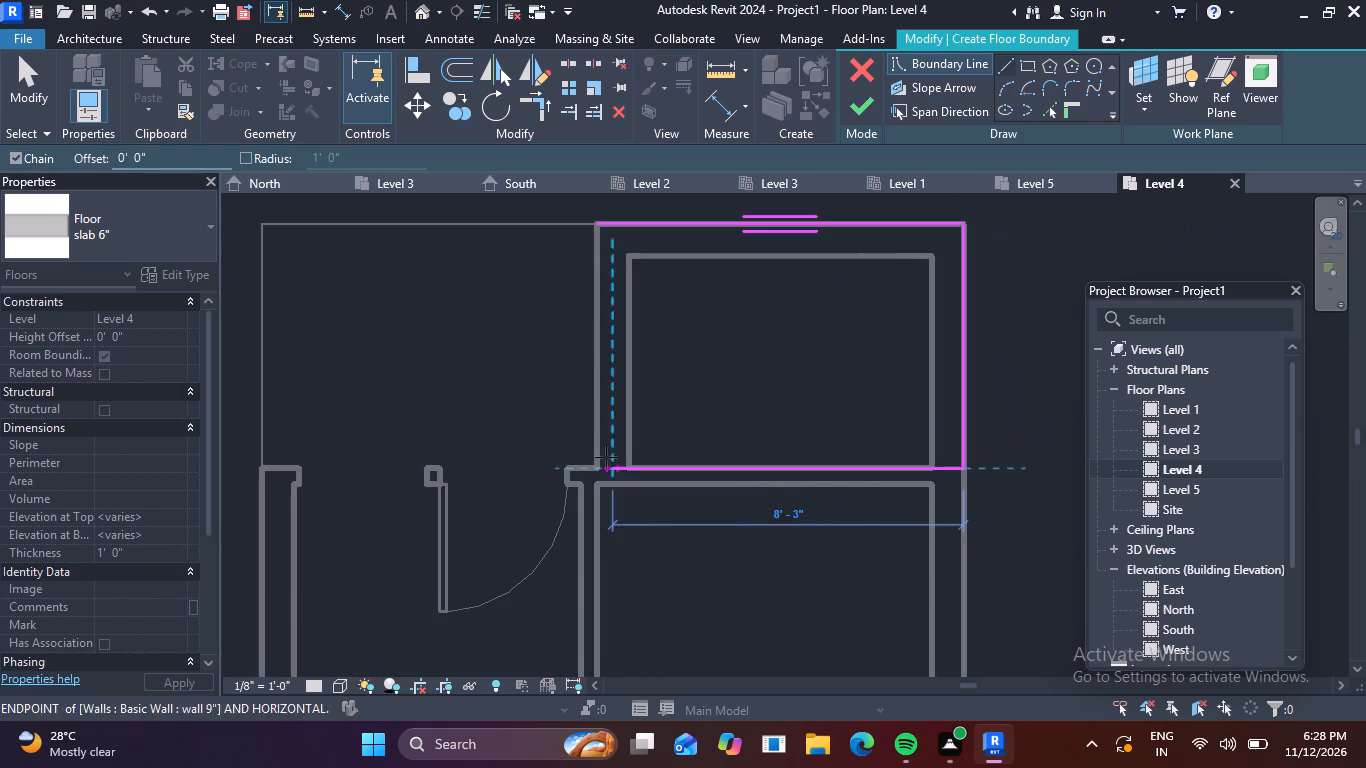
pyautogui.click(600, 460)
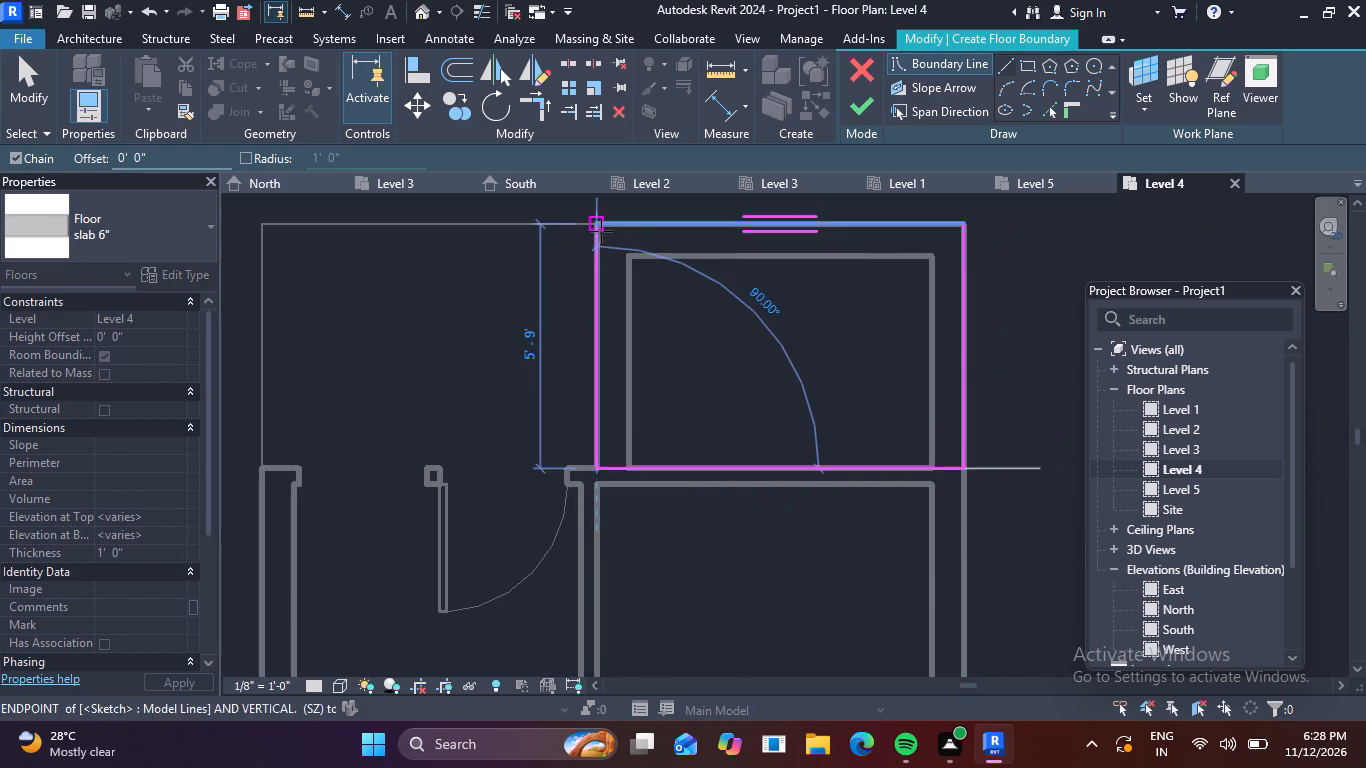
pyautogui.click(601, 231)
pyautogui.press('Escape')
pyautogui.scroll(-2, 767, 309)
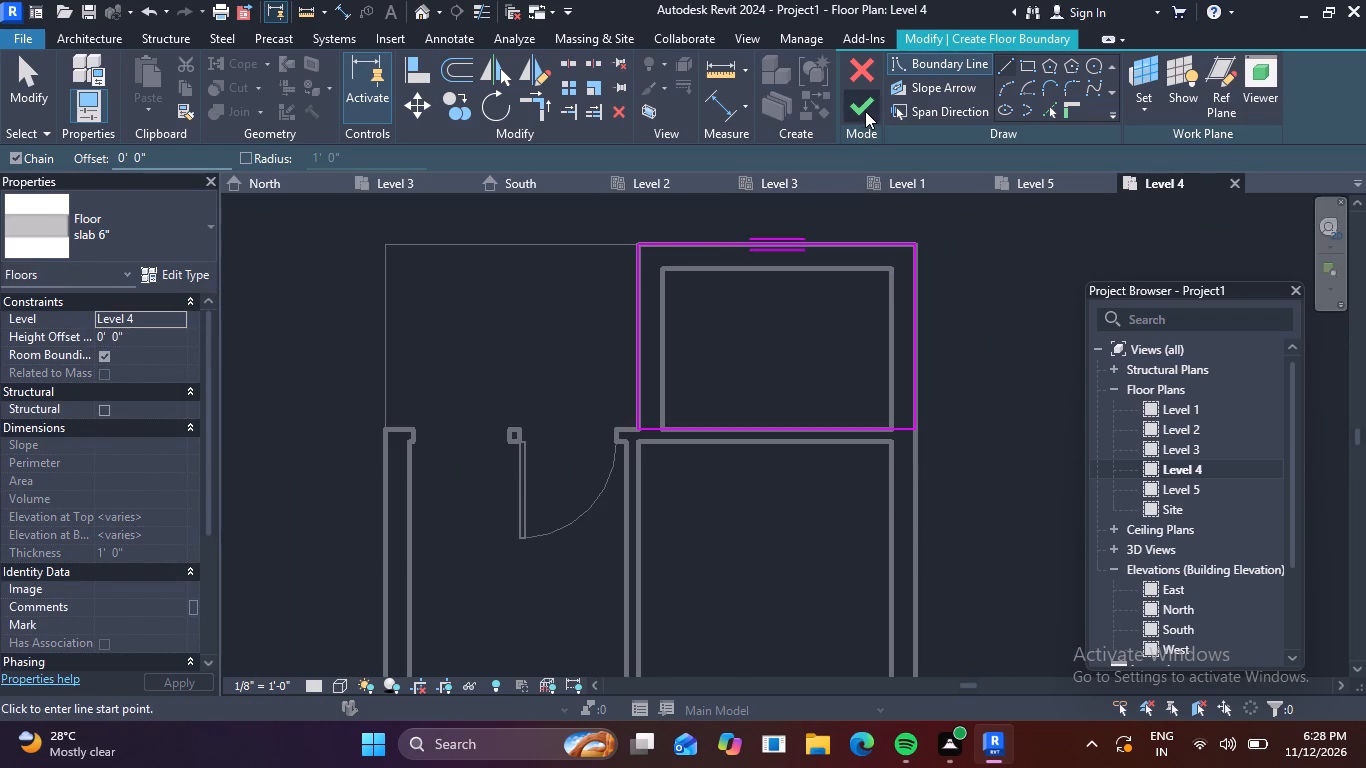
pyautogui.click(865, 111)
# Open the 3D view and examine the rear enclosure from behind.
pyautogui.scroll(-4, 920, 313)
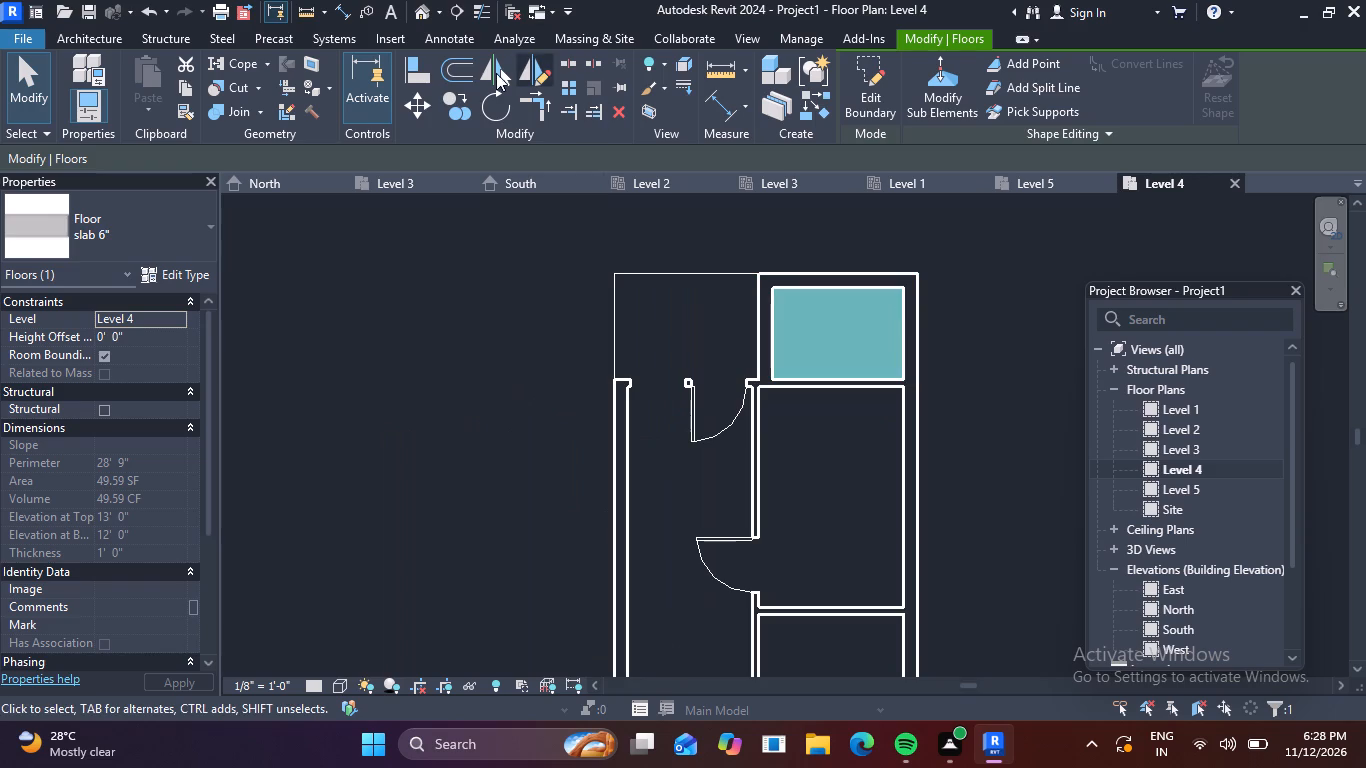
pyautogui.click(418, 9)
pyautogui.doubleClick(418, 9)
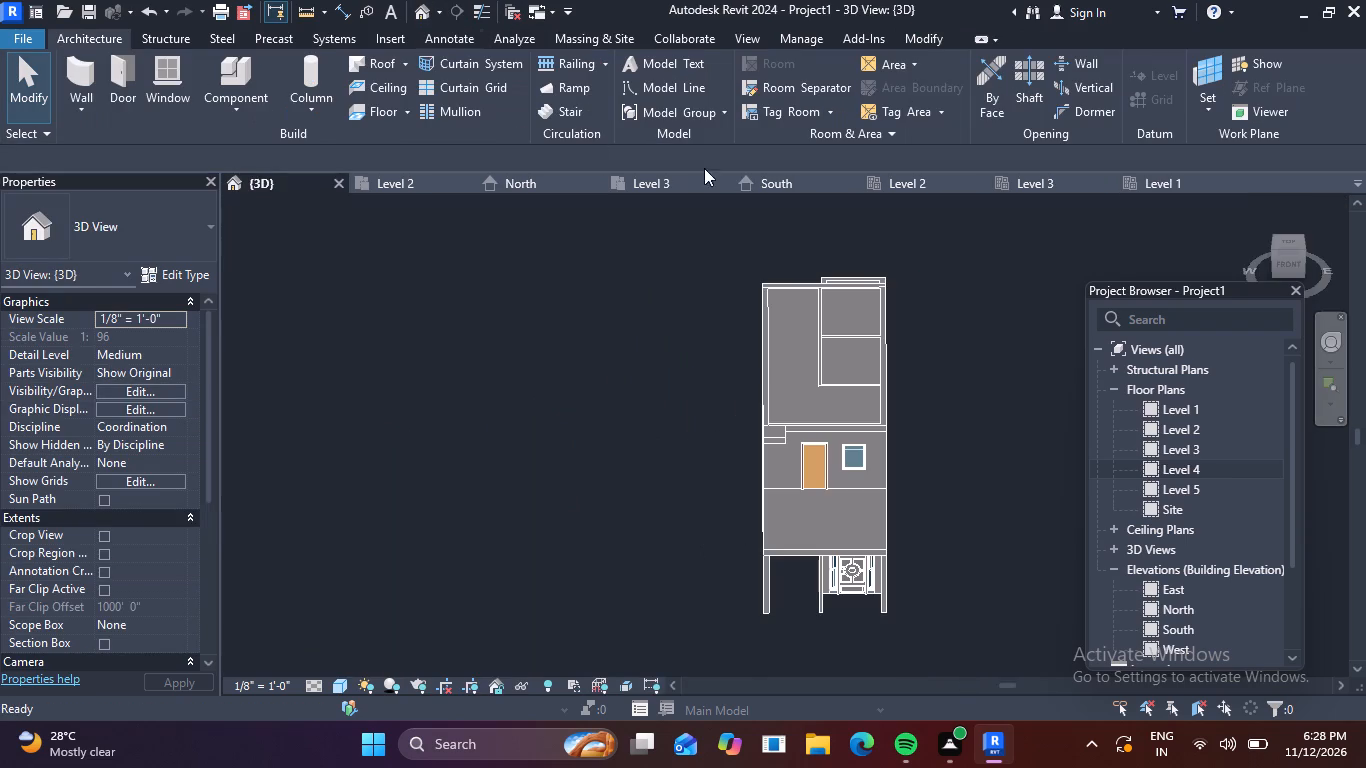
pyautogui.keyDown('shift'); pyautogui.moveTo(952, 377); pyautogui.dragTo(694, 449, button='middle'); pyautogui.keyUp('shift')
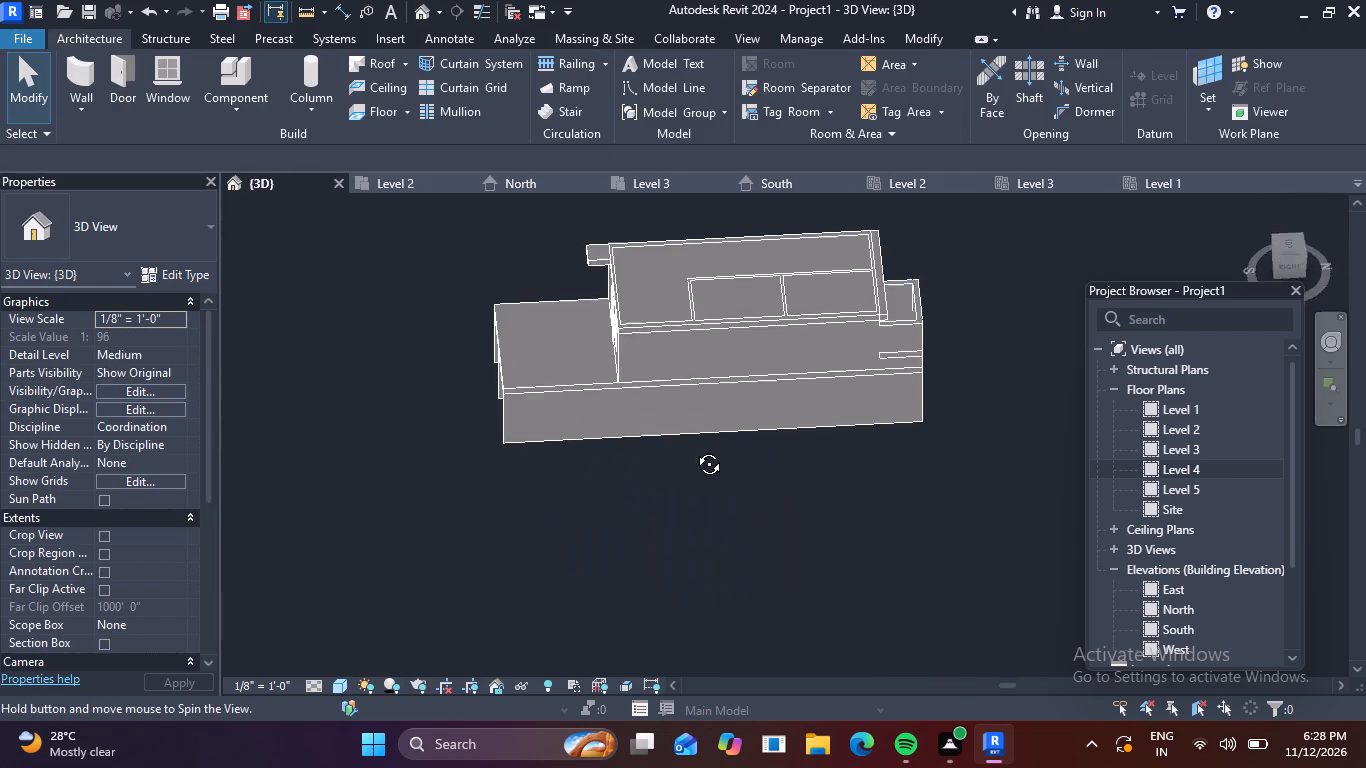
pyautogui.keyDown('shift'); pyautogui.moveTo(694, 449); pyautogui.dragTo(485, 334, button='middle'); pyautogui.keyUp('shift')
pyautogui.scroll(4, 982, 320)
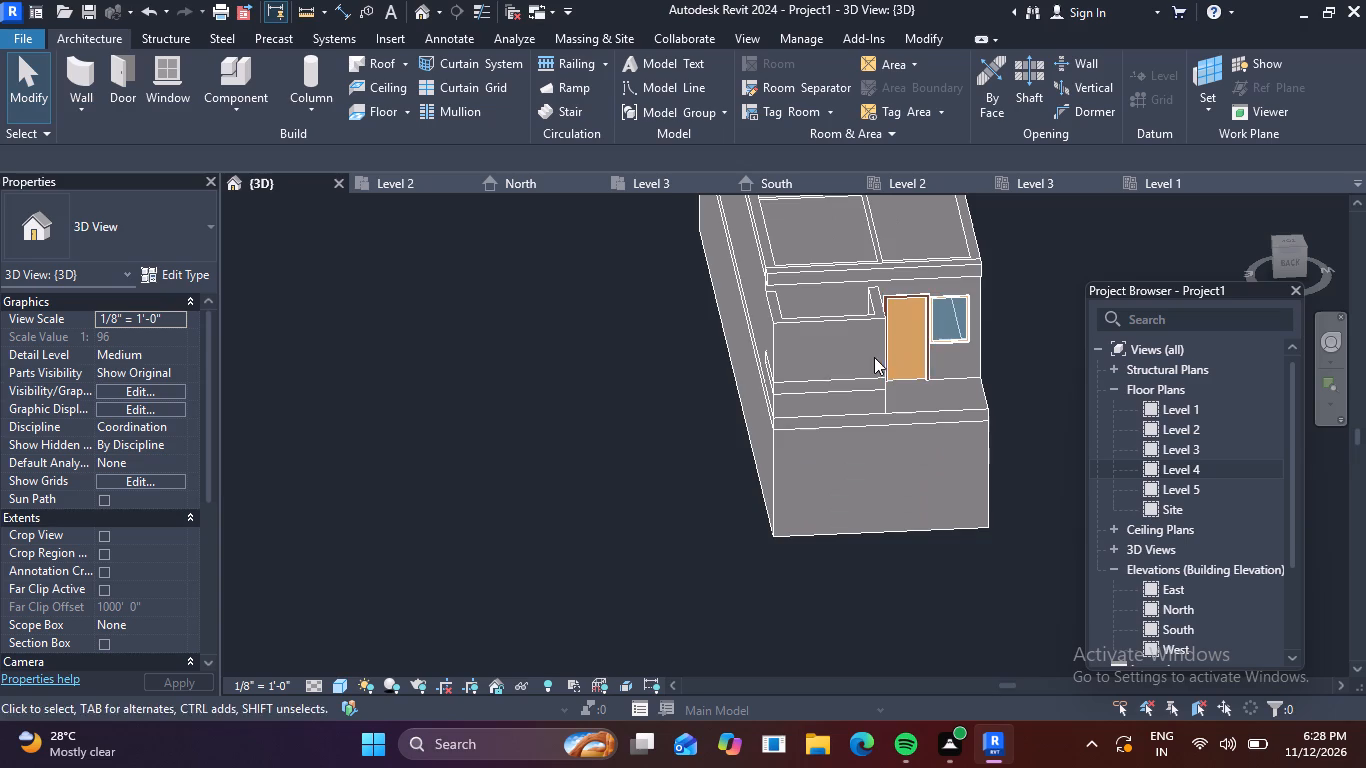
pyautogui.keyDown('shift'); pyautogui.moveTo(833, 394); pyautogui.dragTo(769, 383, button='middle'); pyautogui.keyUp('shift')
pyautogui.keyDown('shift'); pyautogui.scroll(1, 769, 383); pyautogui.keyUp('shift')
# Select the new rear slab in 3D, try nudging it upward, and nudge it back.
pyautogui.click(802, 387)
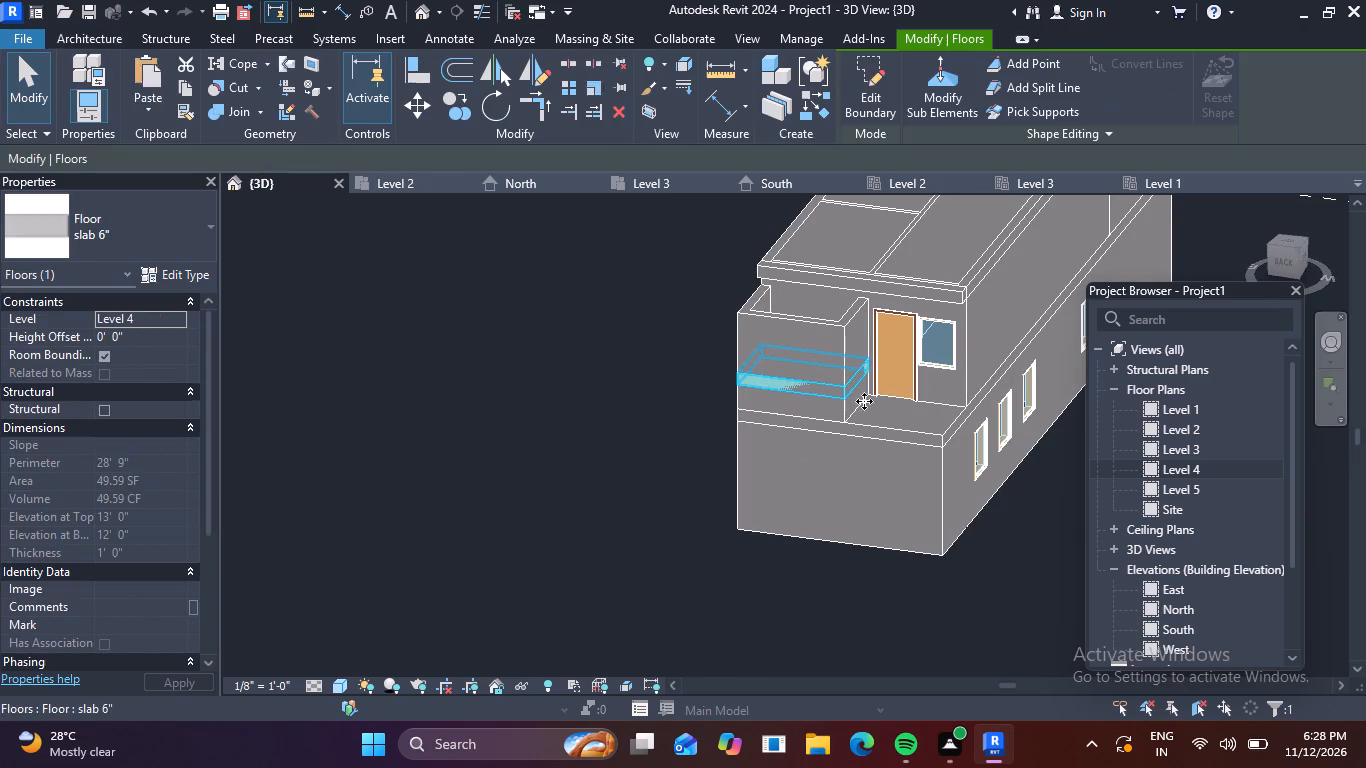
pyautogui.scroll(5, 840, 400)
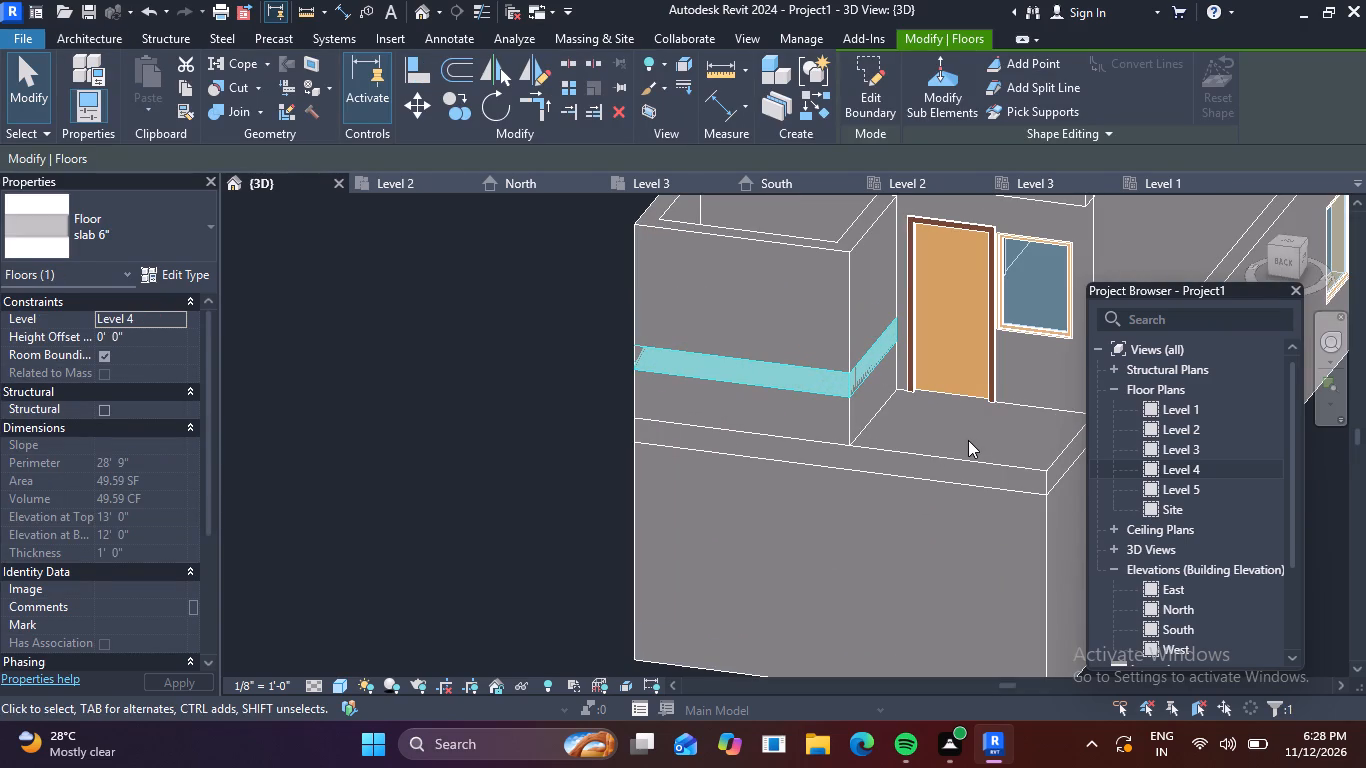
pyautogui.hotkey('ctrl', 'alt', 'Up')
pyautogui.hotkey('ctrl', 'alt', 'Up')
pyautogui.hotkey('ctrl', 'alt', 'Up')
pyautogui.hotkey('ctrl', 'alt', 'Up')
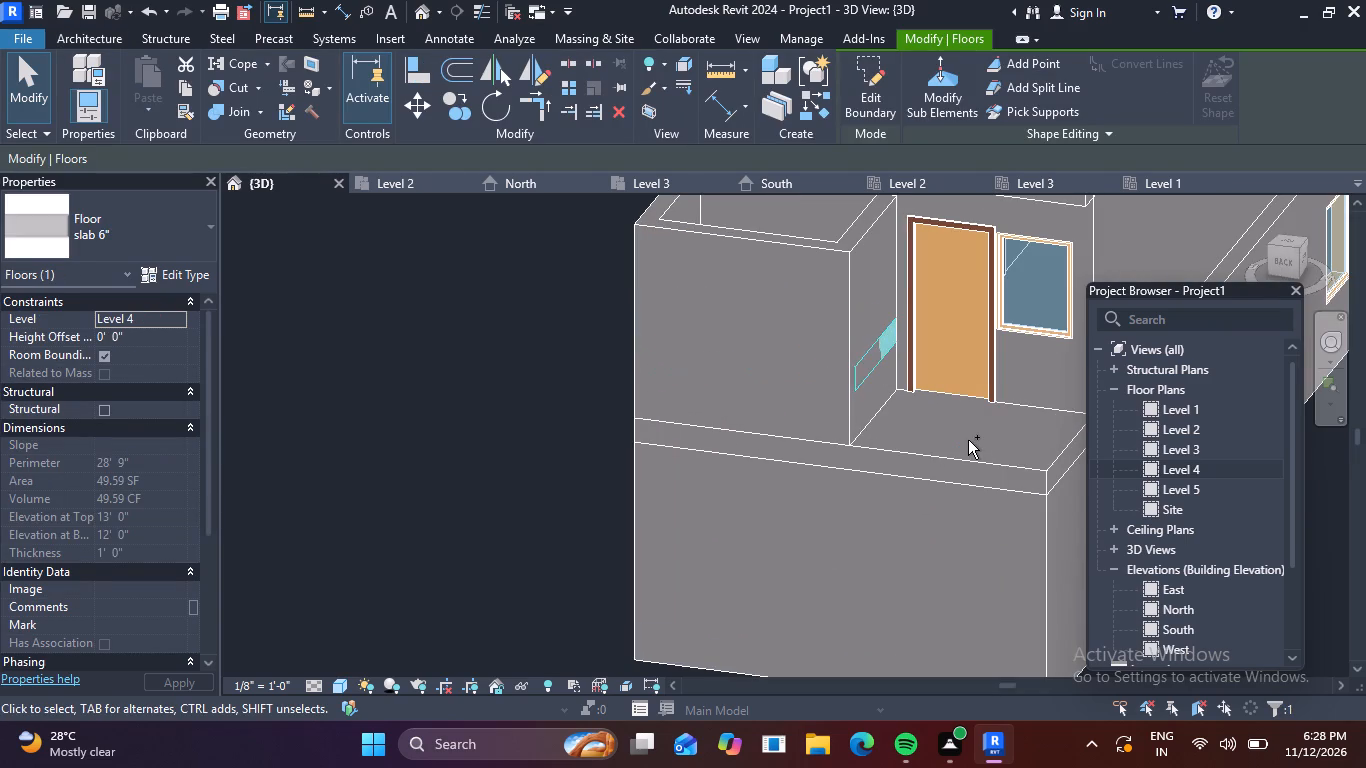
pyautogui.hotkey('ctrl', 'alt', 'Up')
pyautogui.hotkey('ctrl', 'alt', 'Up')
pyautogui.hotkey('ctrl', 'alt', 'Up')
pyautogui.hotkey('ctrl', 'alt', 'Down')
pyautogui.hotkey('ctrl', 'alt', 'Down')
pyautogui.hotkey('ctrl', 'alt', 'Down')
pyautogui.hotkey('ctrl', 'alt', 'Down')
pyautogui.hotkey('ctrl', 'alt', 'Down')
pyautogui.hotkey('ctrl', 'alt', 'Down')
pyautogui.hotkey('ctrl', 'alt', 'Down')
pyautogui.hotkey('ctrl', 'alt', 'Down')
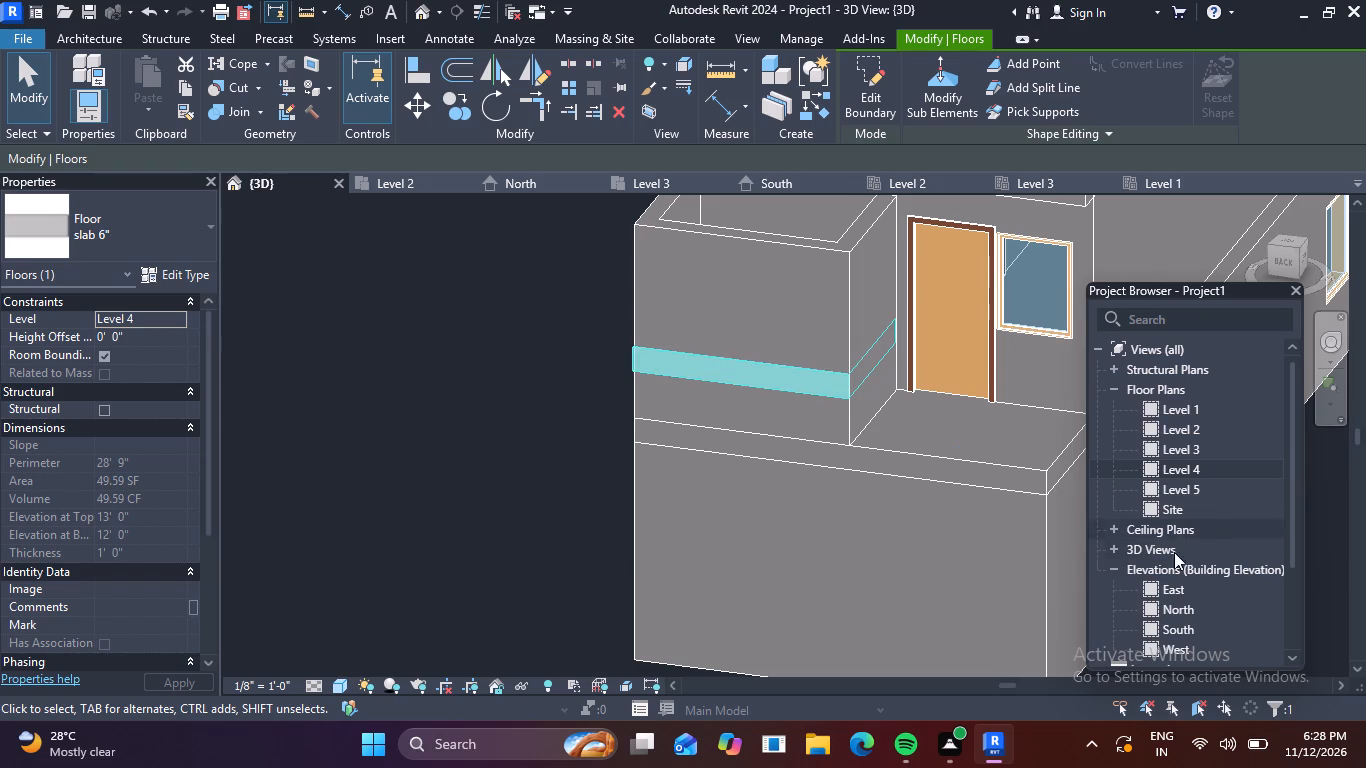
# In the East elevation, raise the rear slab until its top meets Level 5, a 5' 0" height offset from Level 4.
pyautogui.doubleClick(1175, 593)
pyautogui.scroll(-1, 723, 494)
pyautogui.moveTo(726, 498); pyautogui.dragTo(905, 528, button='middle')
pyautogui.scroll(5, 674, 506)
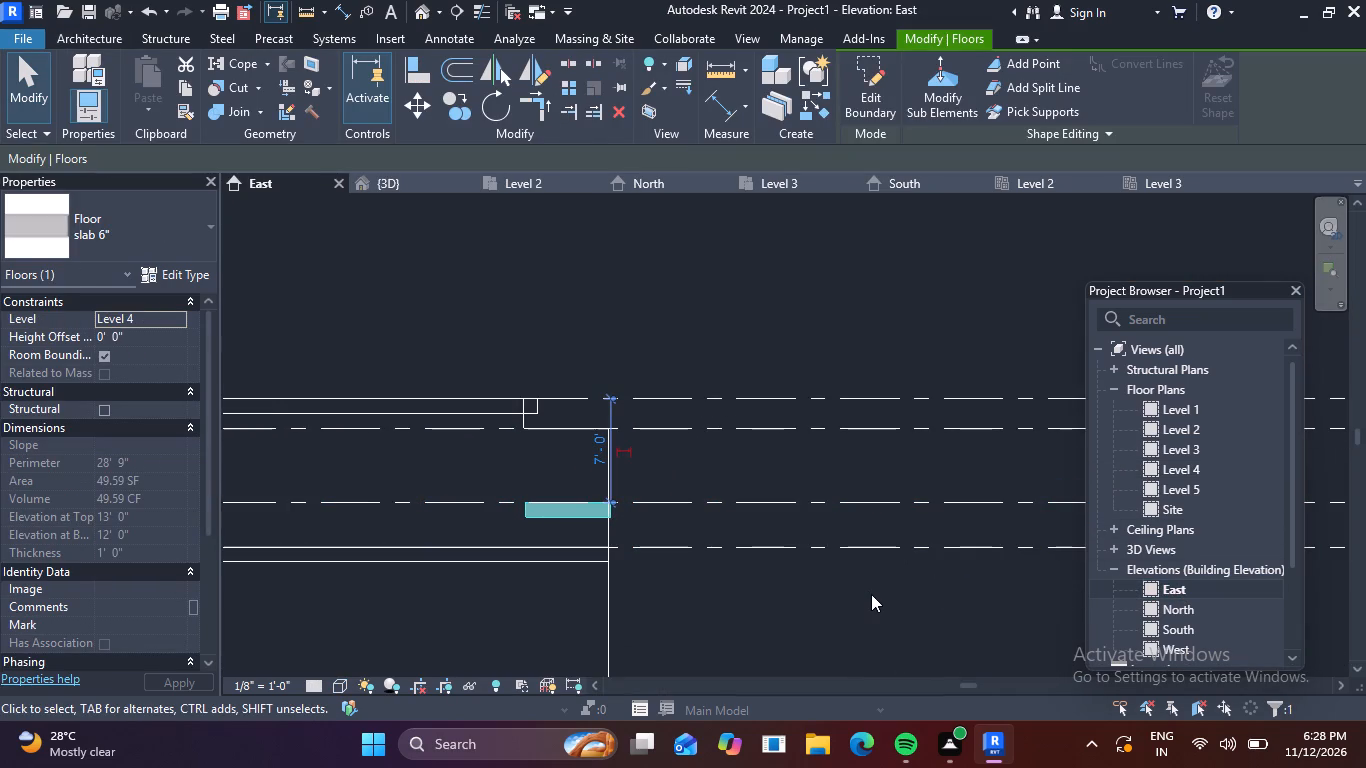
pyautogui.hotkey('ctrl', 'alt', 'Up')
pyautogui.hotkey('ctrl', 'alt', 'Up')
pyautogui.hotkey('ctrl', 'alt', 'Up')
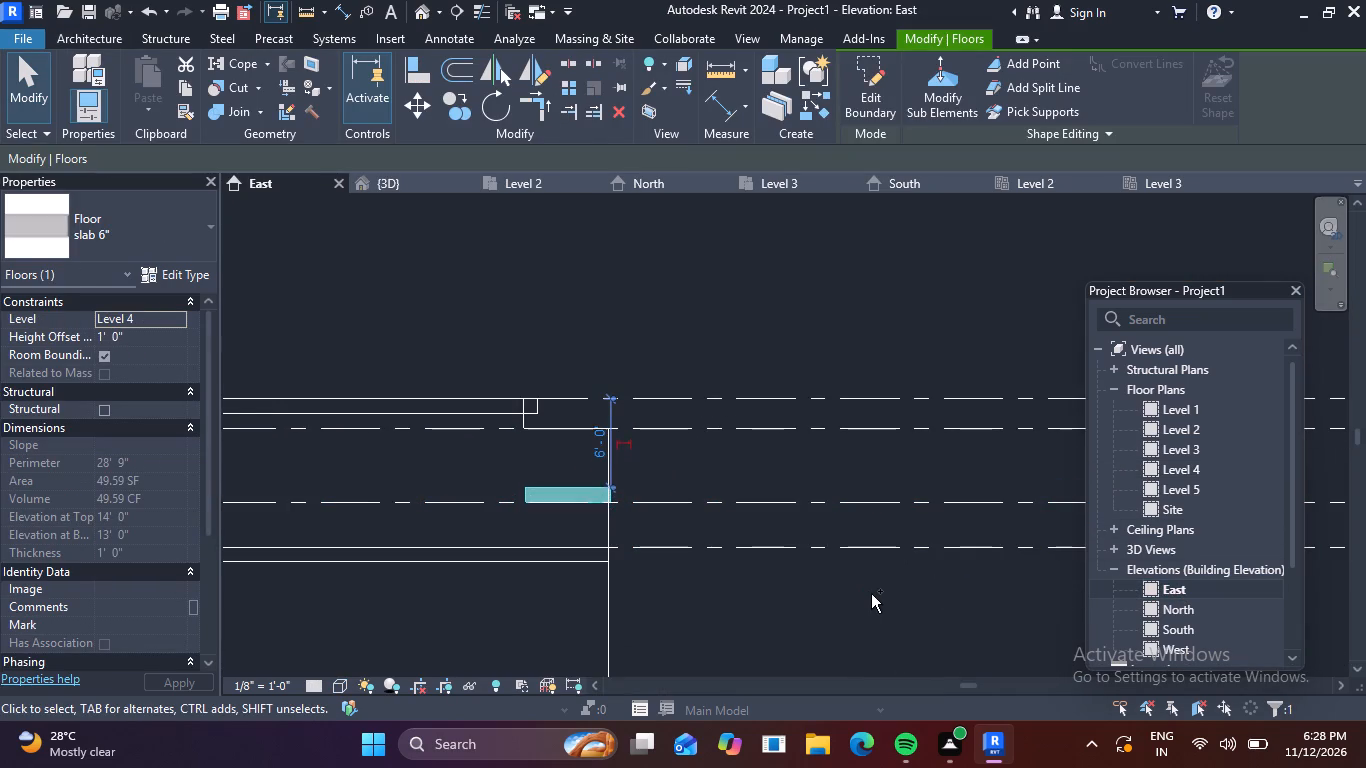
pyautogui.hotkey('ctrl', 'alt', 'Up')
pyautogui.hotkey('ctrl', 'alt', 'Up')
pyautogui.hotkey('ctrl', 'alt', 'Up')
pyautogui.hotkey('ctrl', 'alt', 'Up')
pyautogui.hotkey('ctrl', 'alt', 'Up')
pyautogui.hotkey('ctrl', 'alt', 'Up')
pyautogui.hotkey('ctrl', 'alt', 'Up')
pyautogui.hotkey('ctrl', 'alt', 'Up')
pyautogui.hotkey('ctrl', 'alt', 'Up')
pyautogui.hotkey('ctrl', 'alt', 'Up')
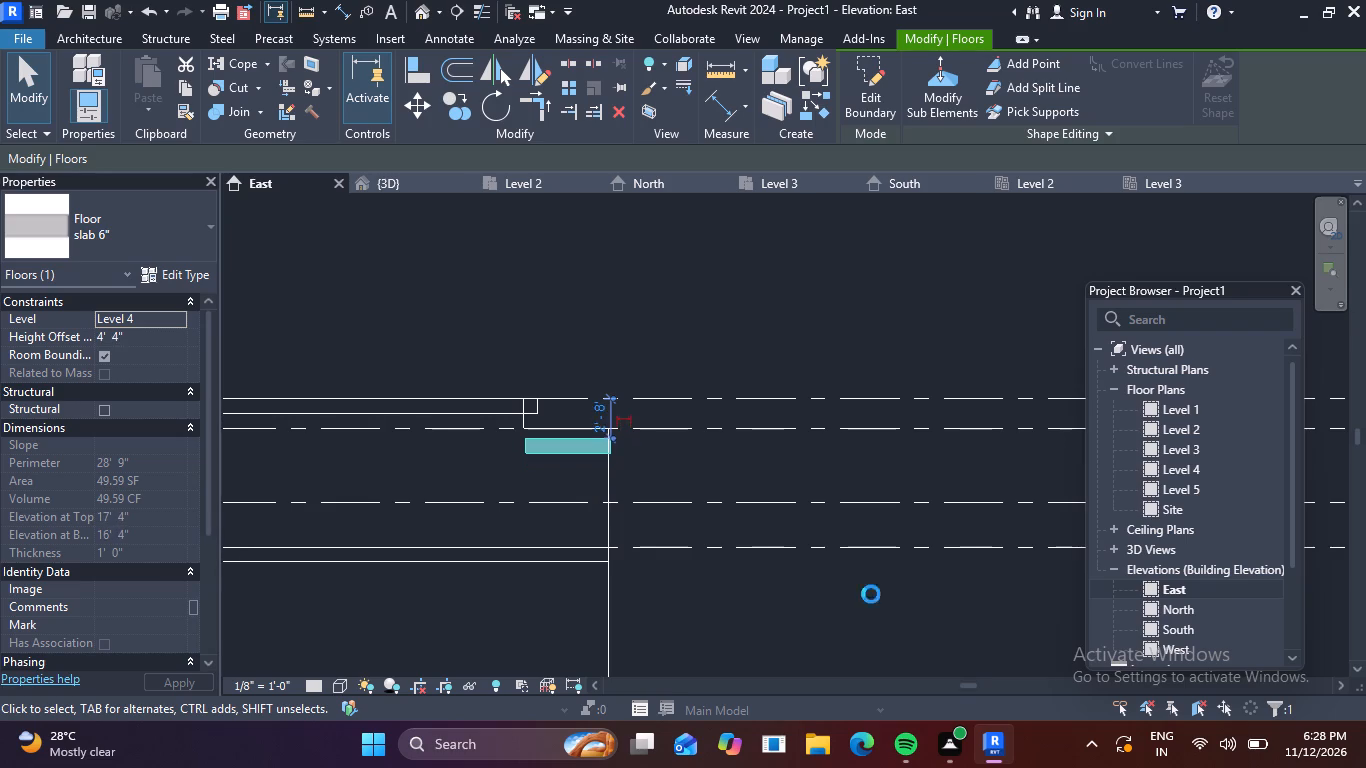
pyautogui.hotkey('ctrl', 'alt', 'Up')
pyautogui.hotkey('ctrl', 'alt', 'Up')
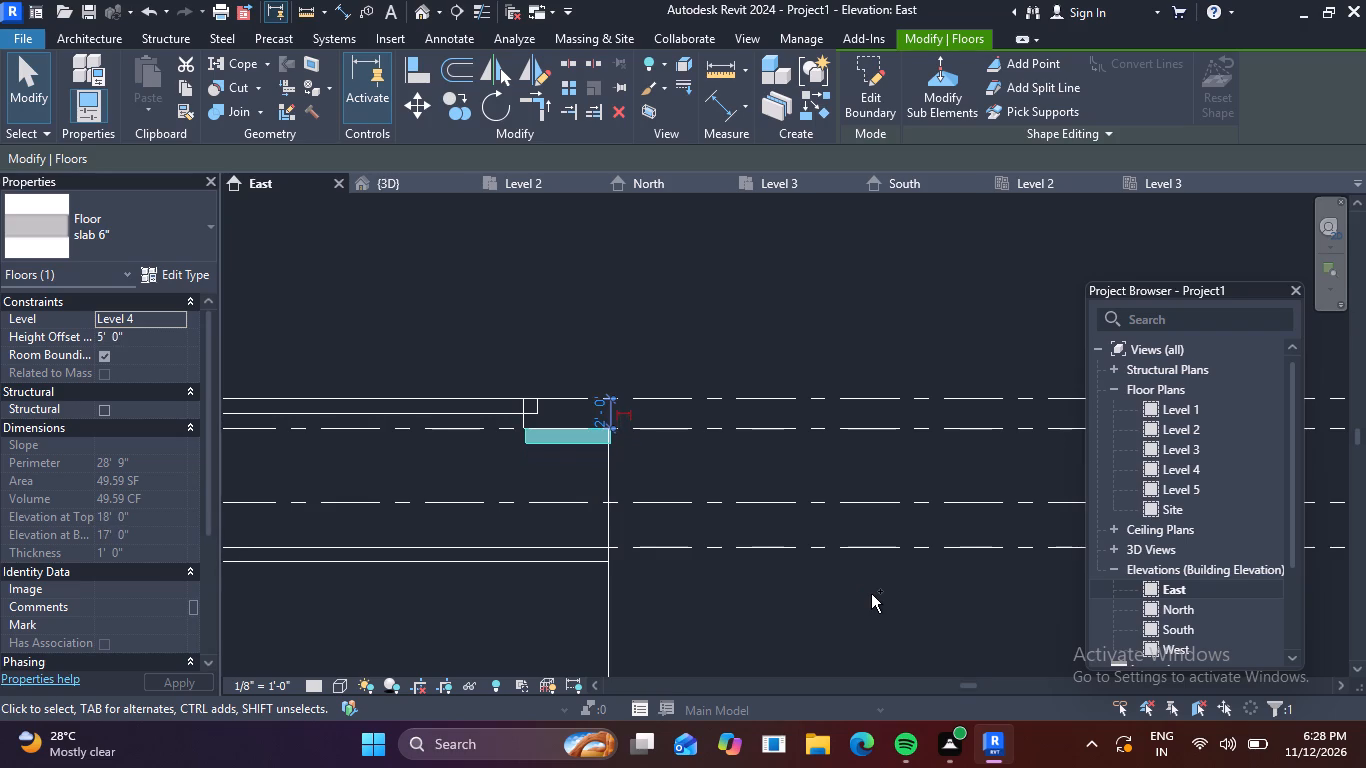
# Nudge the raised slab sideways in the East elevation to align its end with the rear wall's outer face.
pyautogui.hotkey('ctrl', 'alt', 'Left')
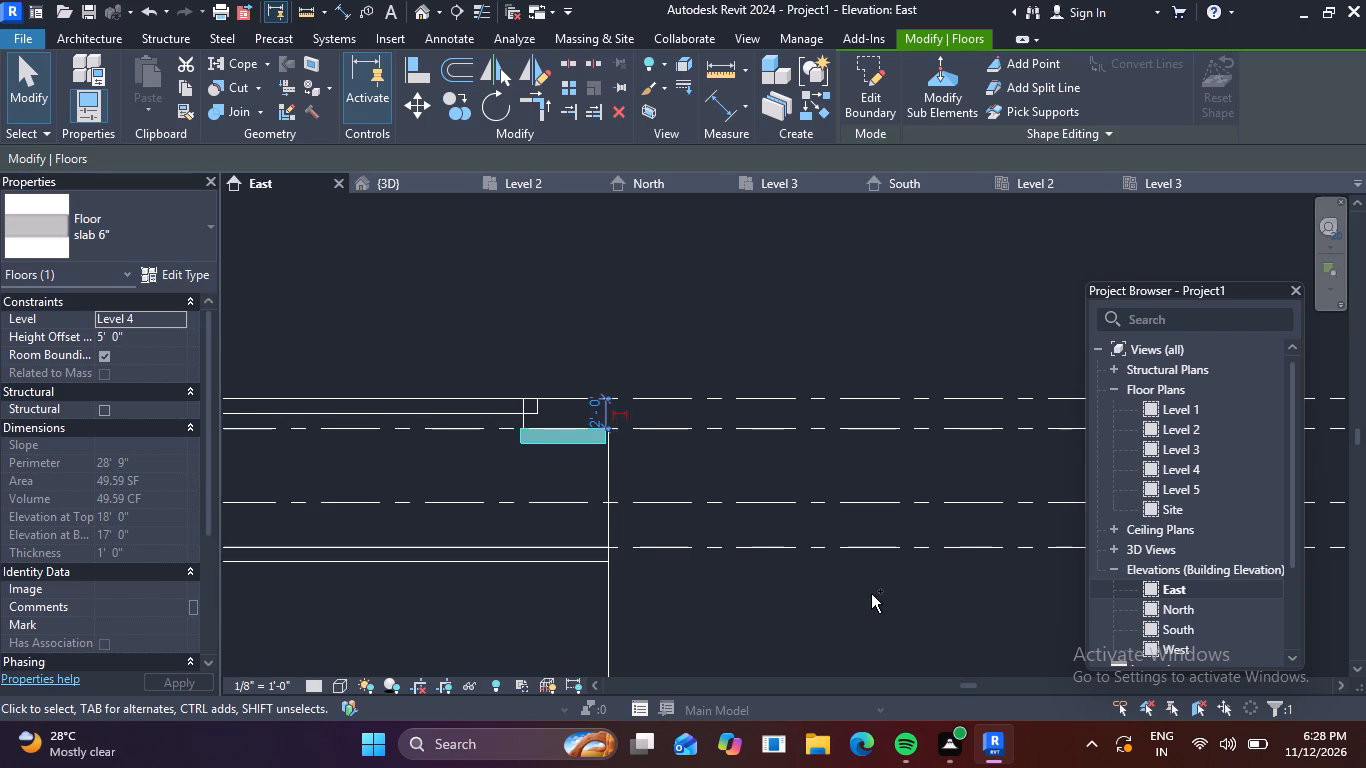
pyautogui.scroll(7, 562, 429)
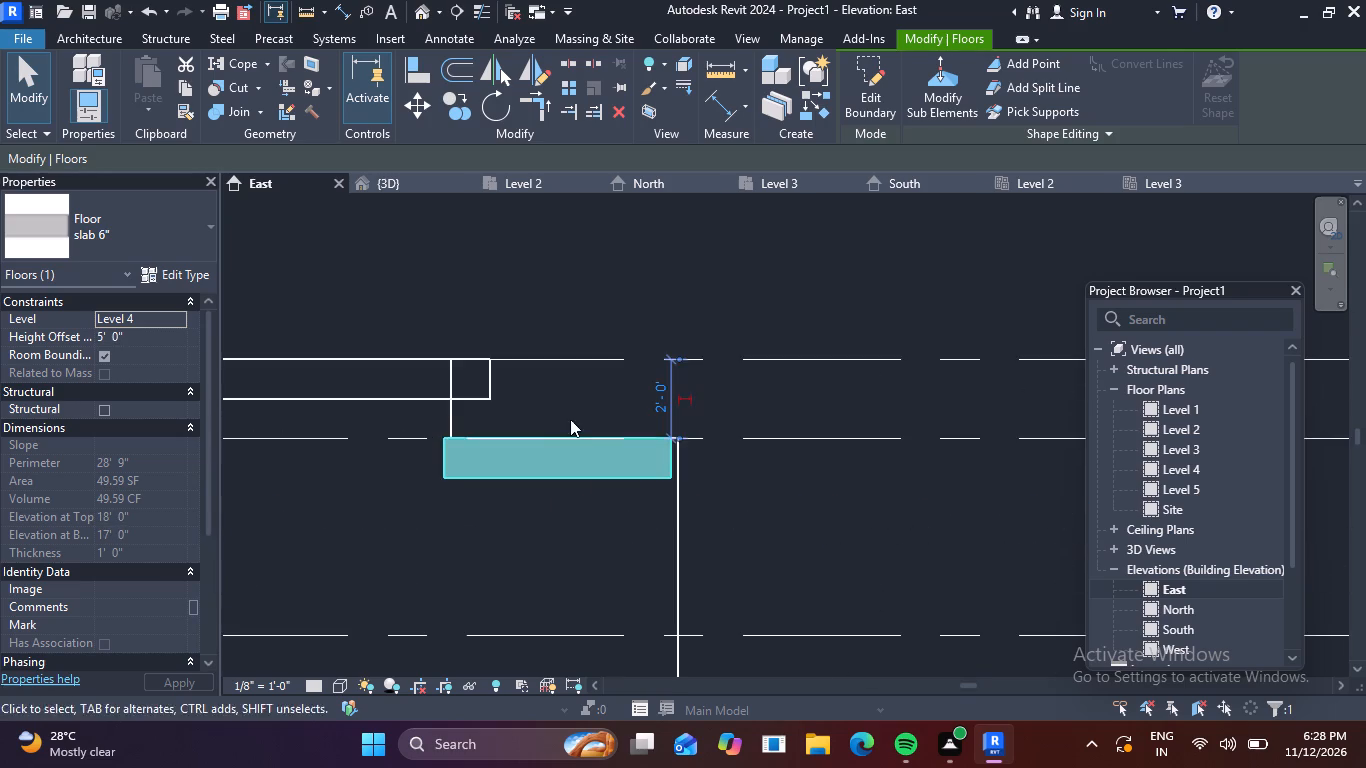
pyautogui.scroll(4, 712, 465)
pyautogui.hotkey('ctrl', 'alt', 'Right')
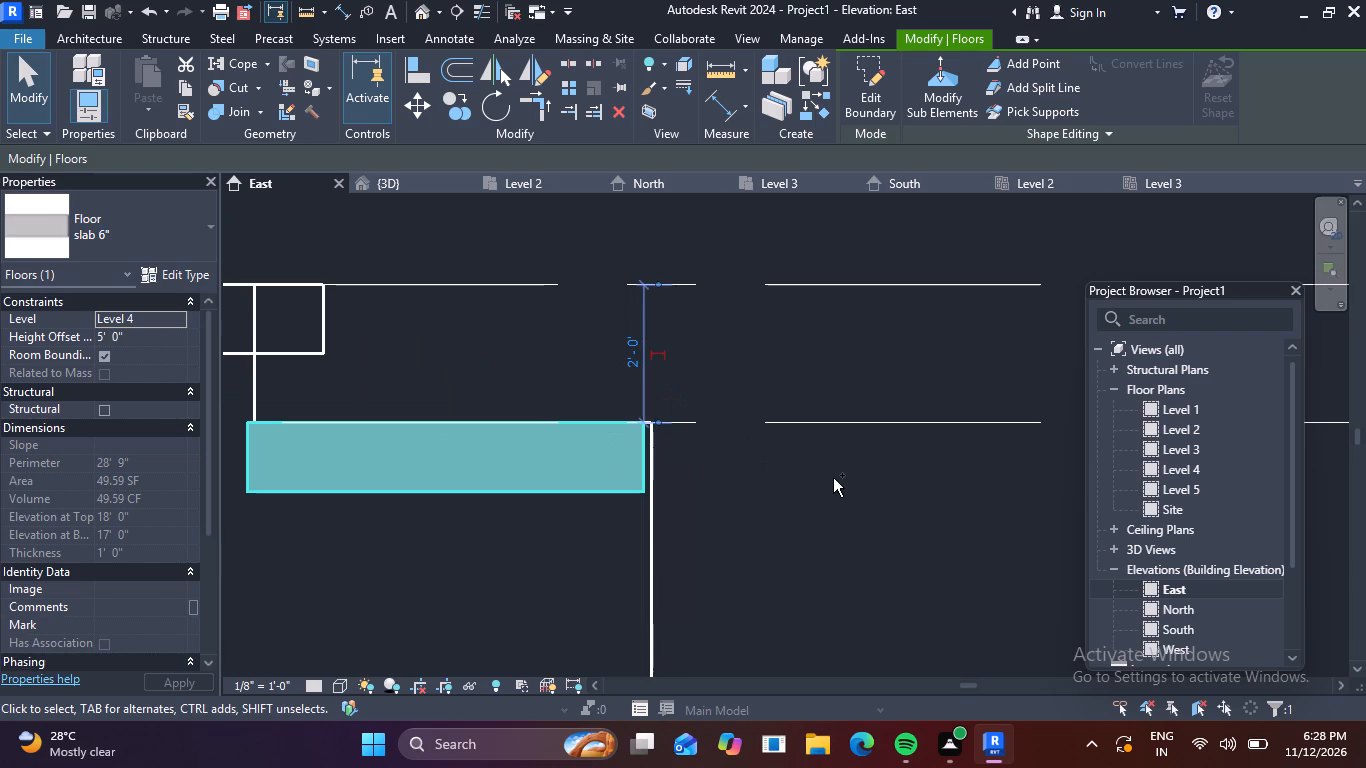
pyautogui.hotkey('ctrl', 'alt', 'Right')
pyautogui.hotkey('ctrl', 'alt', 'Right')
pyautogui.hotkey('ctrl', 'alt', 'Left')
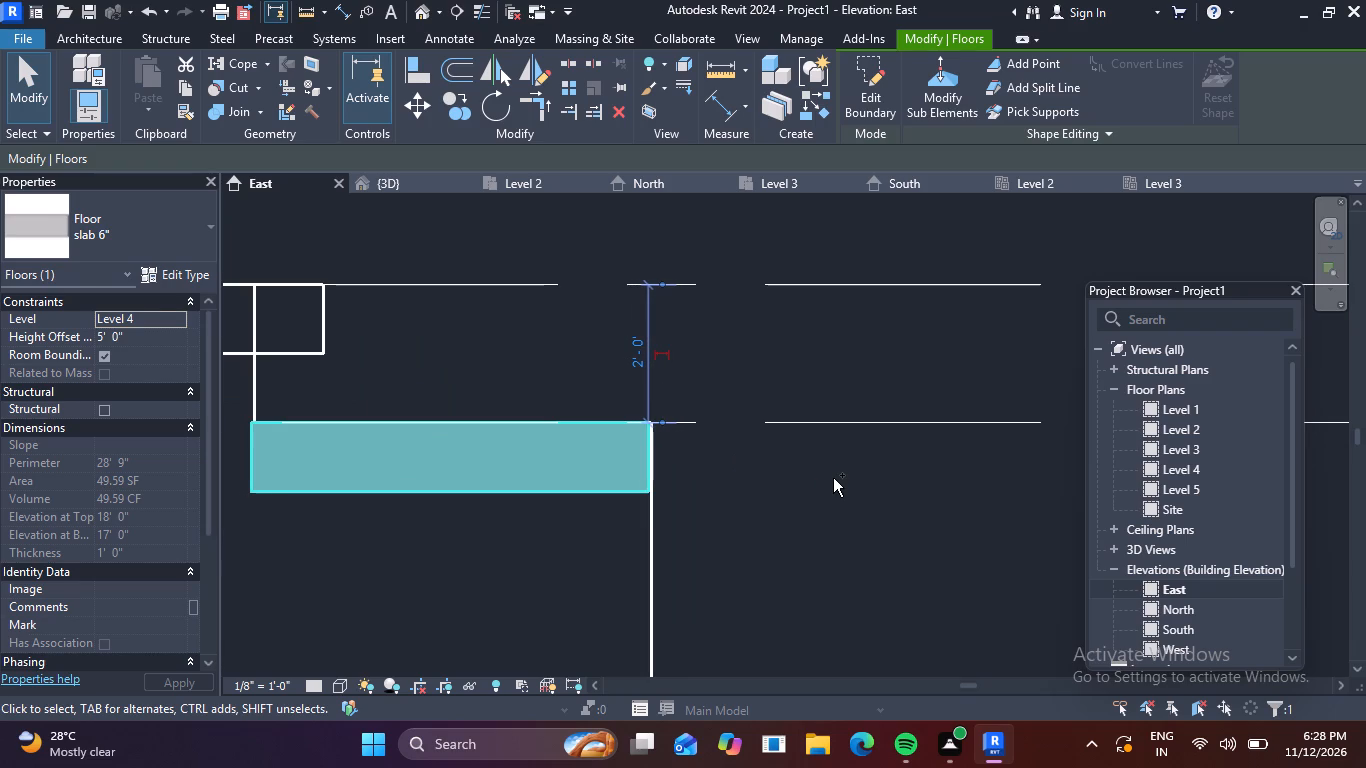
pyautogui.press('Escape')
pyautogui.scroll(-11, 833, 478)
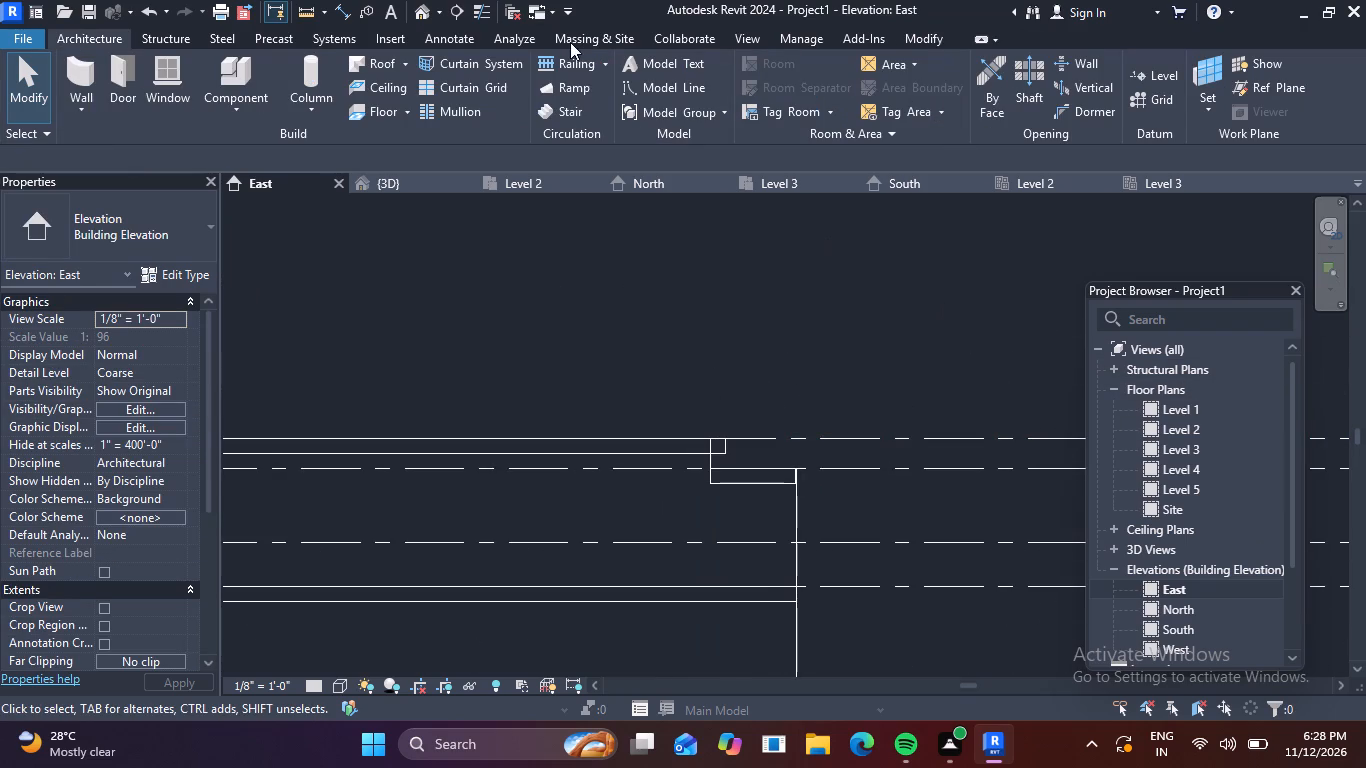
# Return to the 3D view and examine the raised slab on the rear enclosure and the whole building from behind.
pyautogui.doubleClick(427, 6)
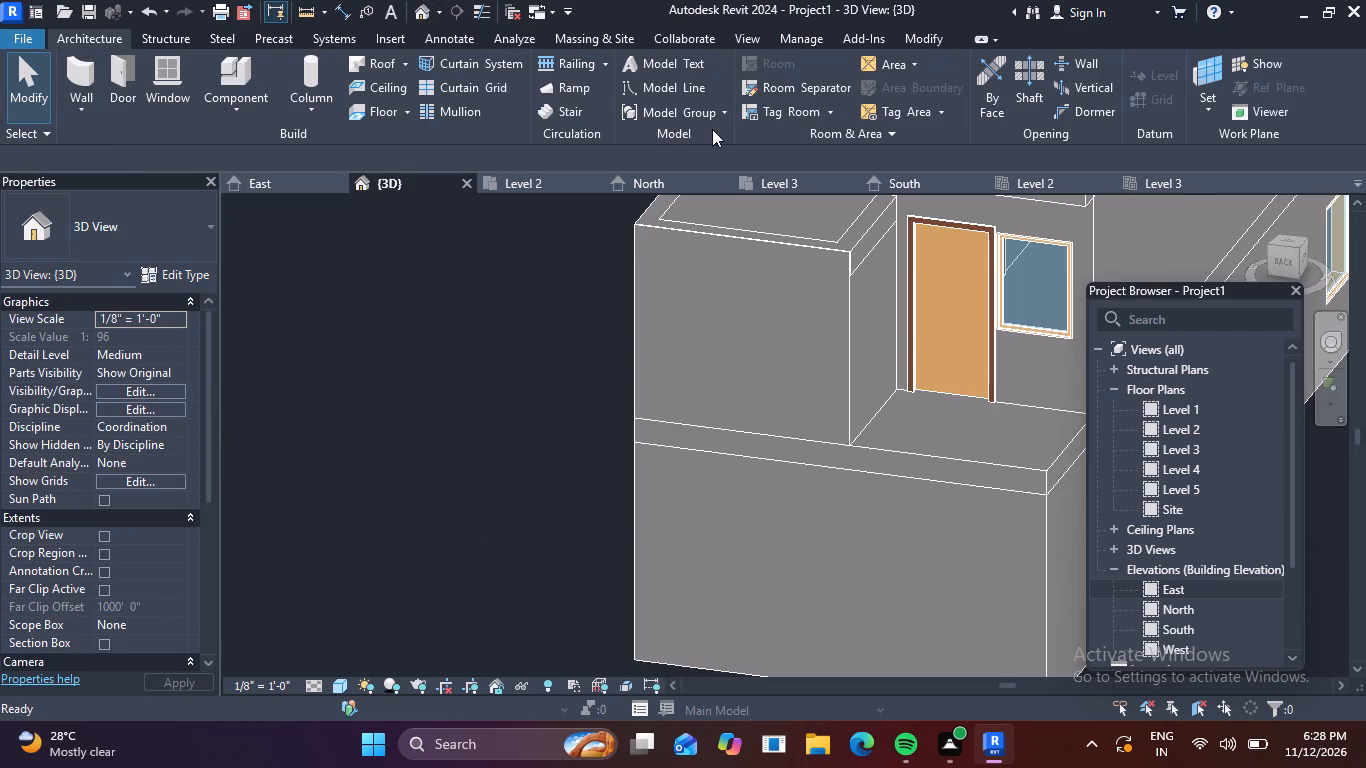
pyautogui.scroll(-1, 726, 221)
pyautogui.scroll(-1, 757, 299)
pyautogui.moveTo(738, 329); pyautogui.dragTo(711, 376, button='middle')
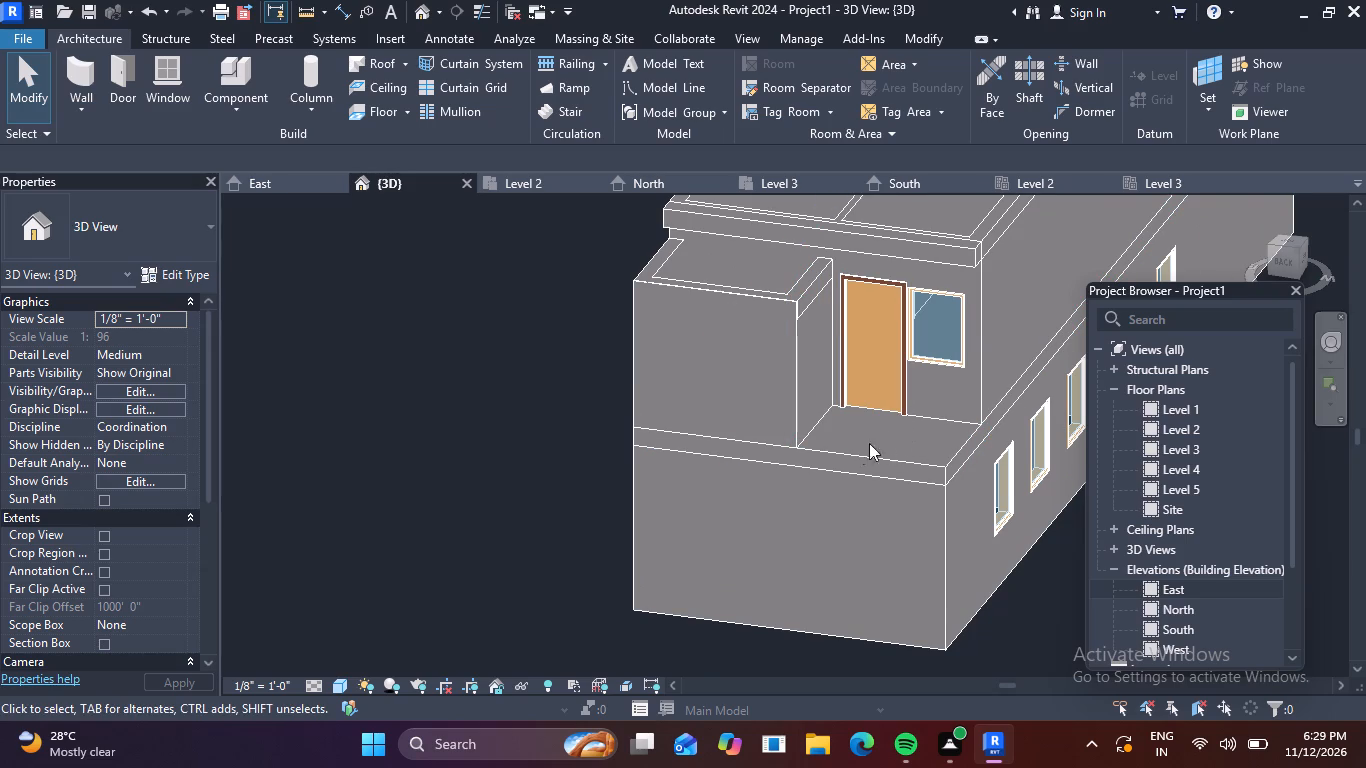
pyautogui.scroll(-2, 853, 446)
pyautogui.moveTo(857, 464); pyautogui.dragTo(764, 556, button='middle')
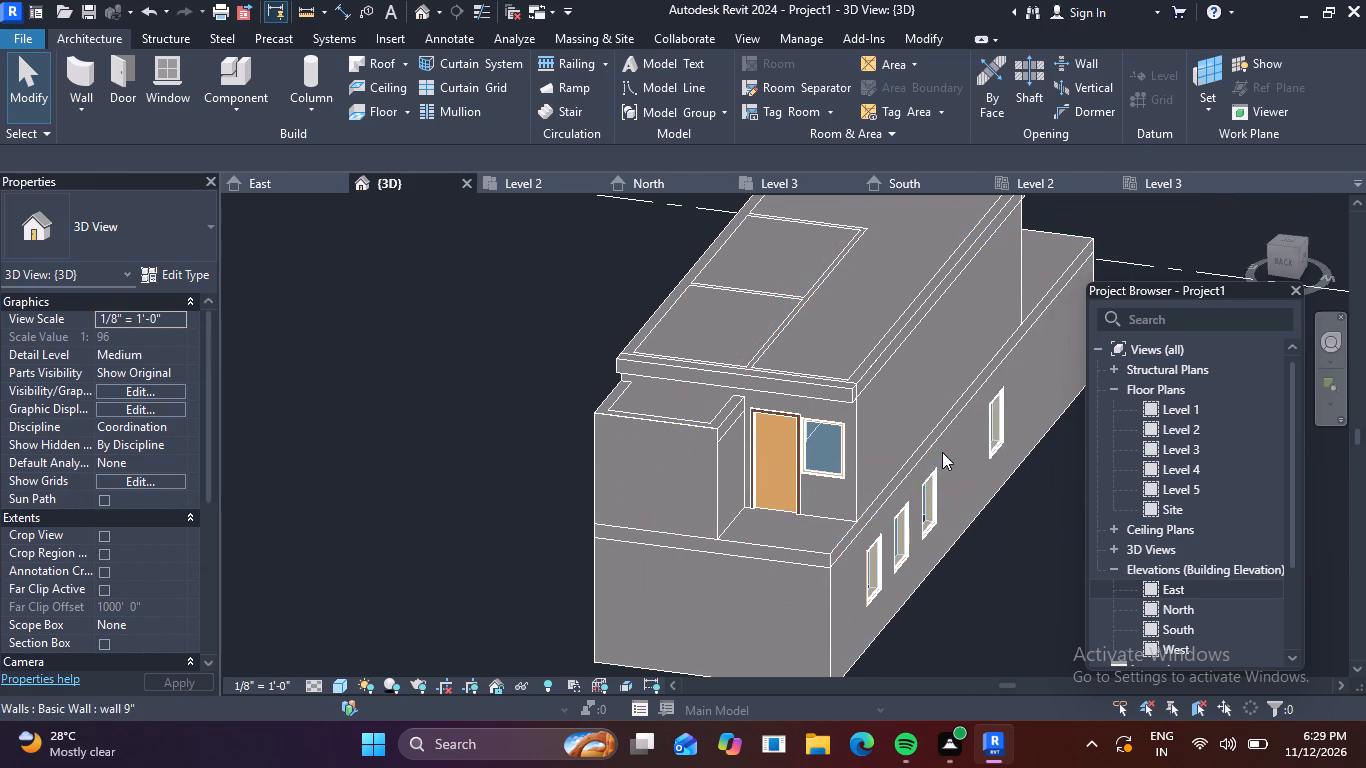
pyautogui.scroll(-1, 827, 451)
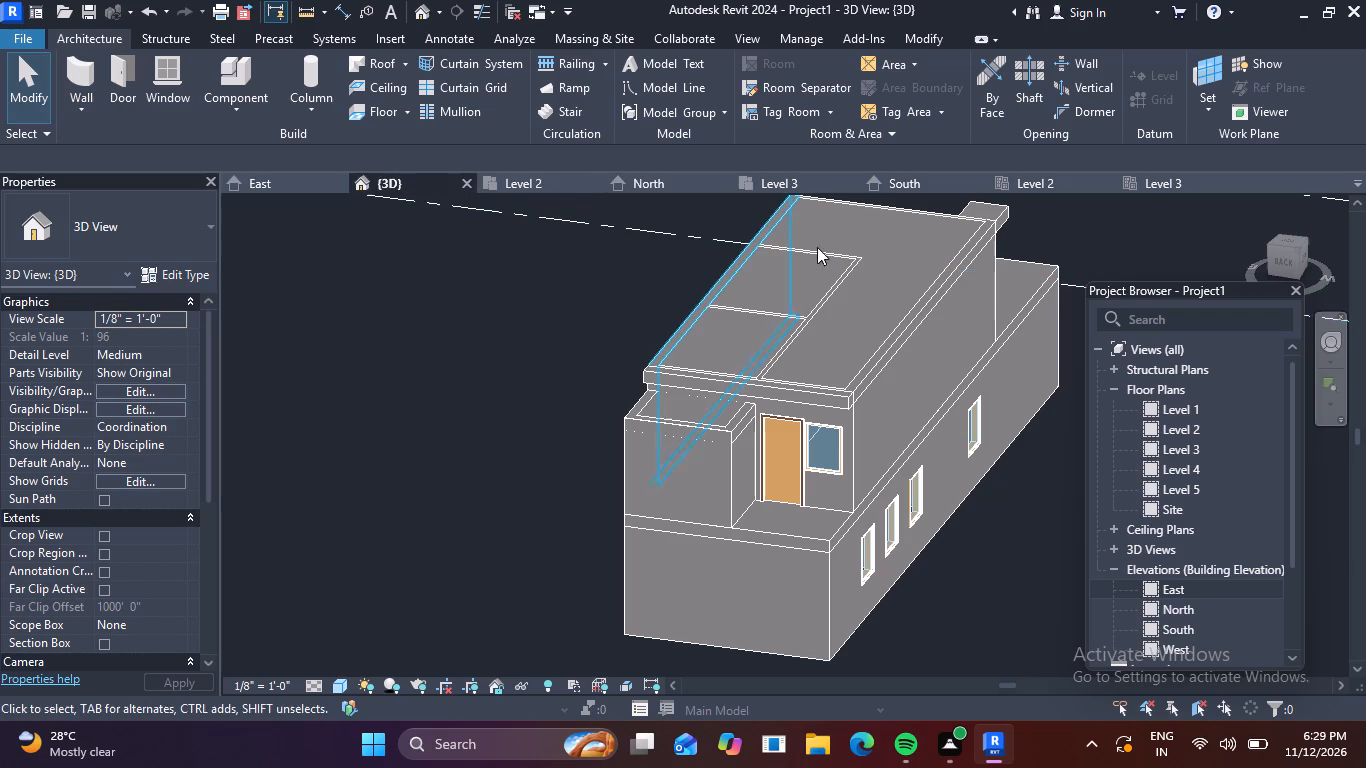
# Open the North elevation and examine the level lines and heights beside the rear facade.
pyautogui.doubleClick(1158, 600)
pyautogui.scroll(-1, 829, 483)
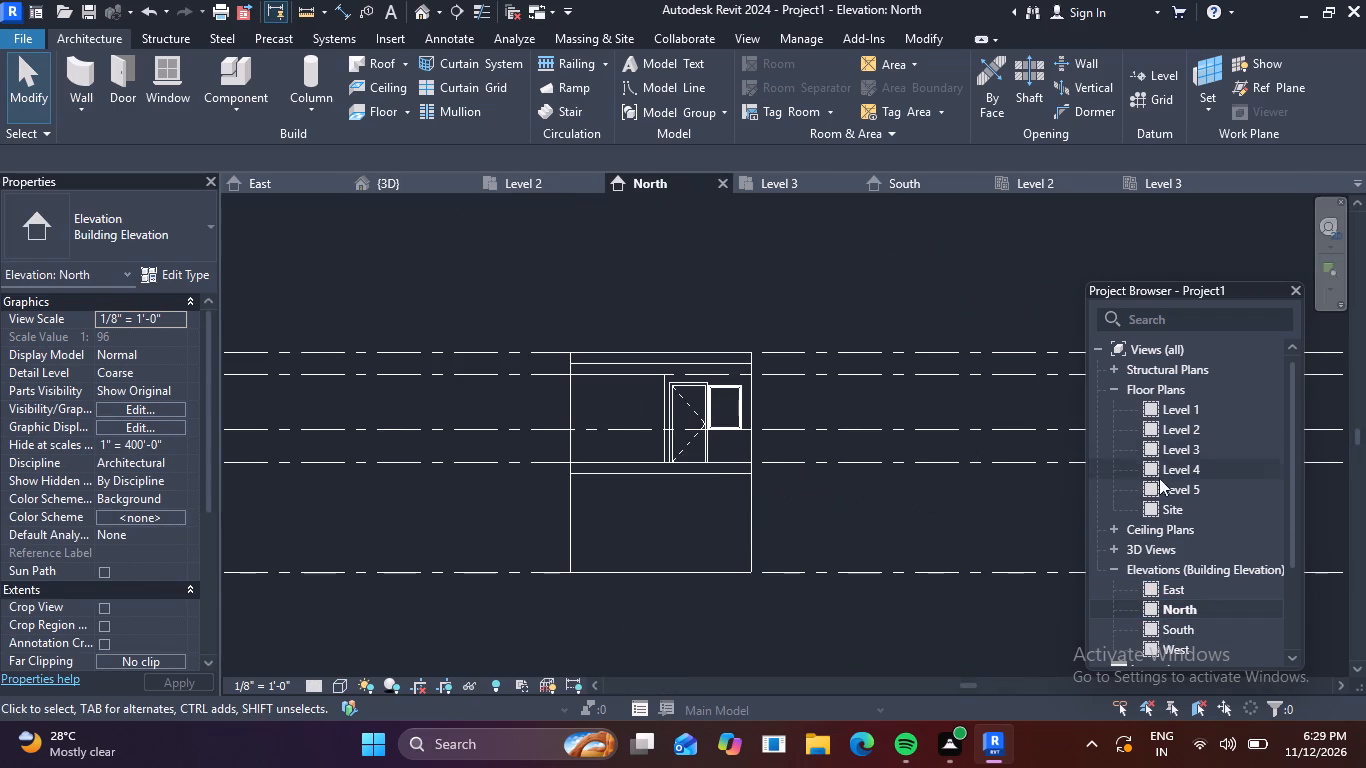
pyautogui.scroll(-6, 832, 471)
pyautogui.moveTo(802, 498); pyautogui.dragTo(678, 500, button='middle')
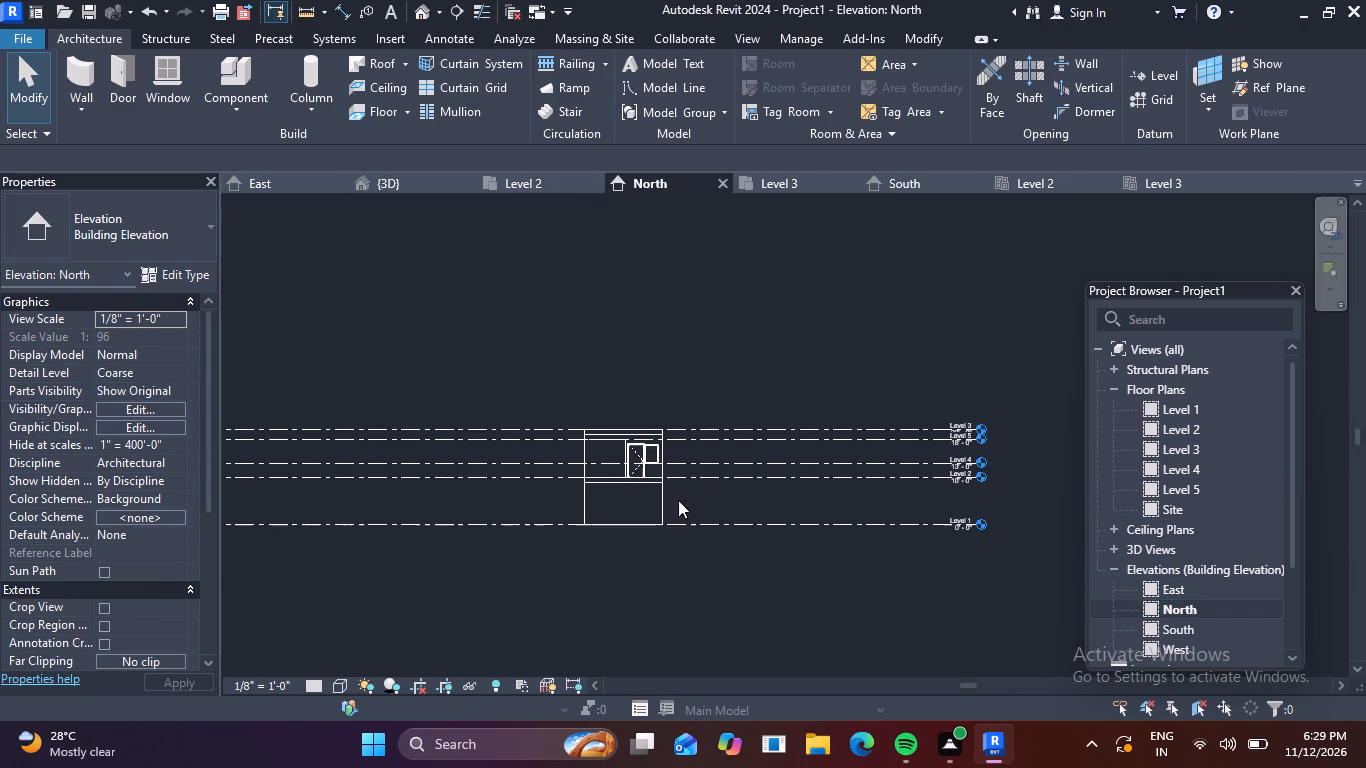
pyautogui.scroll(3, 908, 474)
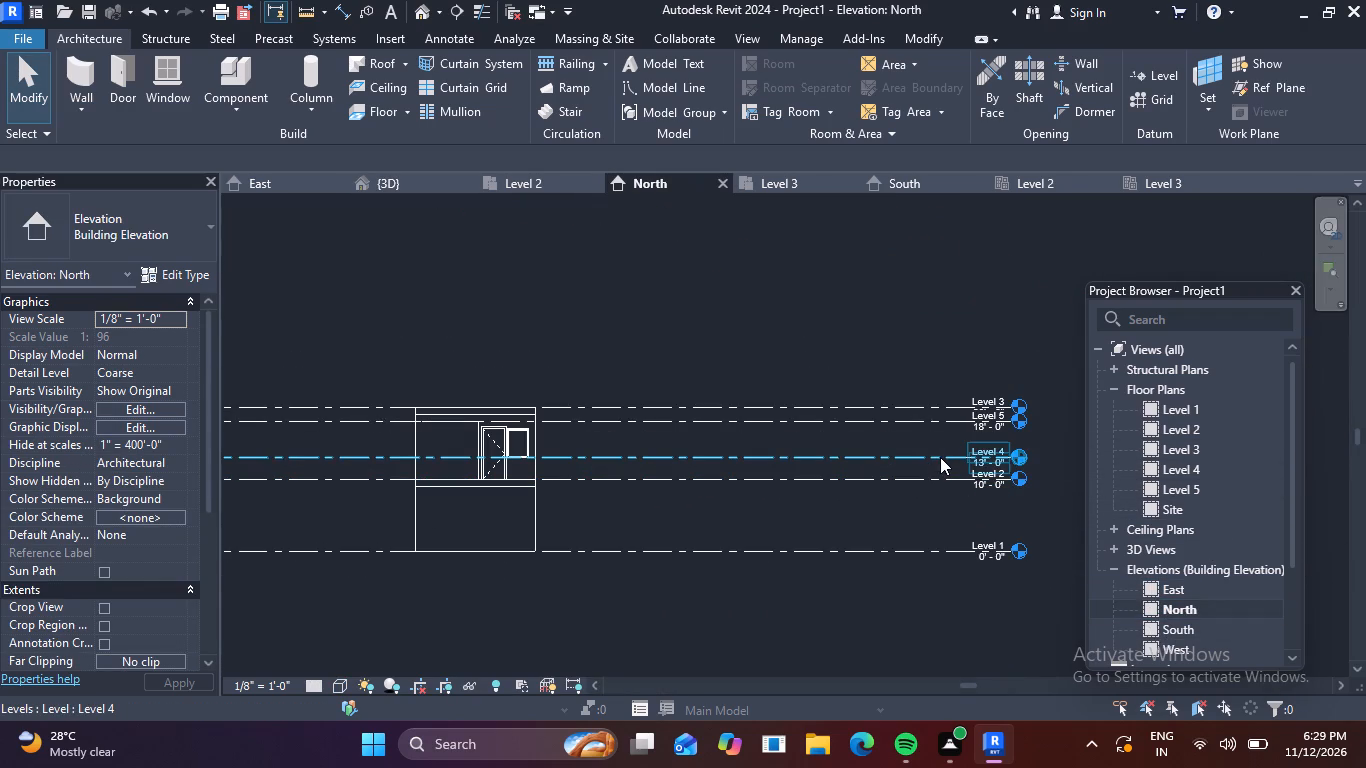
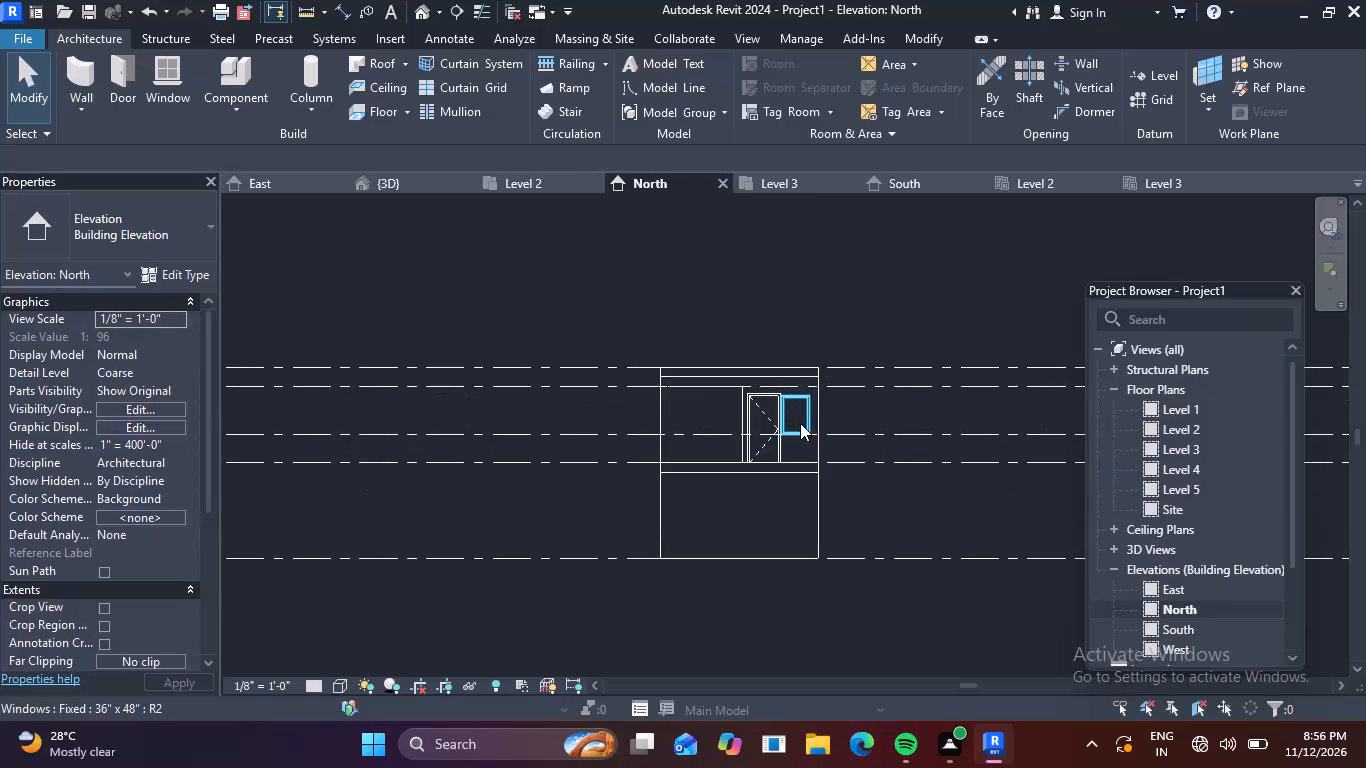
# Examine the level heights in the North elevation and the rear of the building in the 3D view.
pyautogui.scroll(-3, 802, 427)
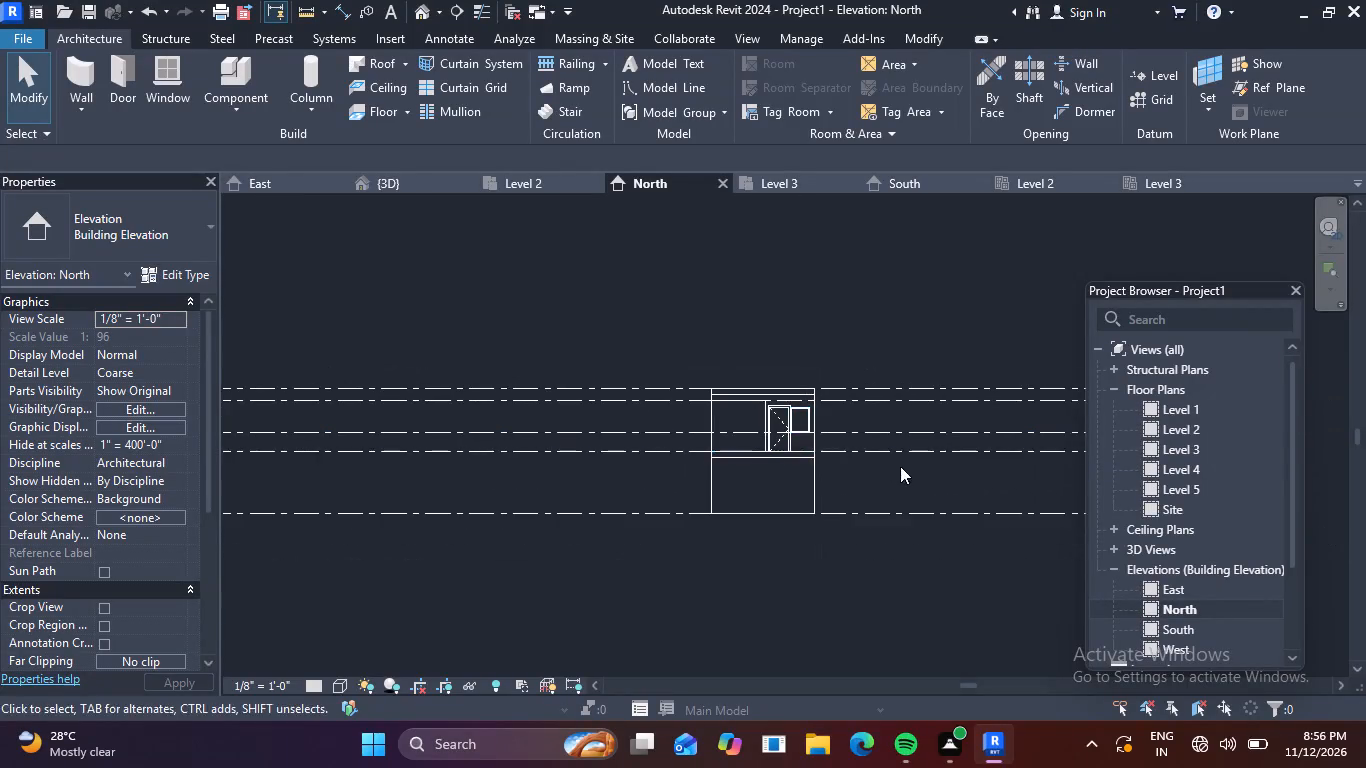
pyautogui.moveTo(888, 466); pyautogui.dragTo(623, 398, button='middle')
pyautogui.scroll(9, 924, 339)
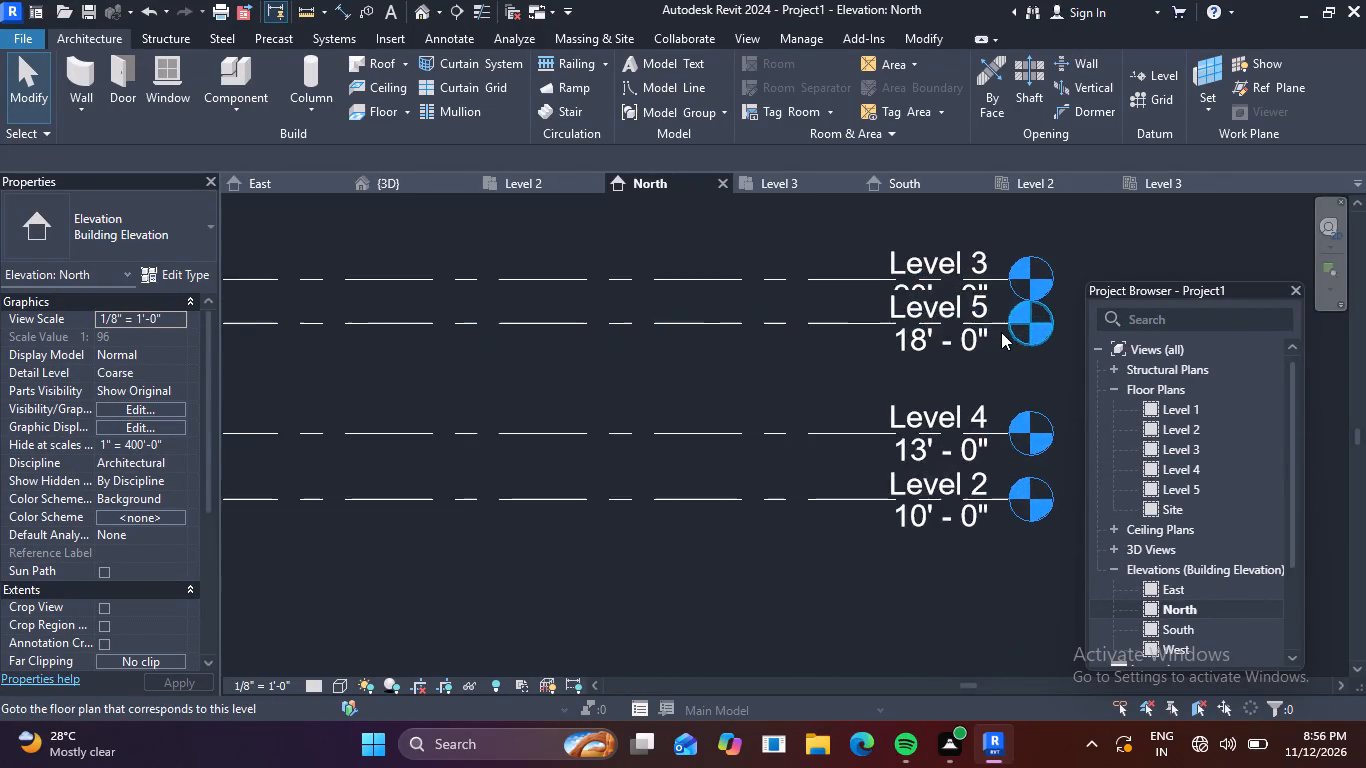
pyautogui.scroll(-6, 723, 366)
pyautogui.moveTo(715, 382); pyautogui.dragTo(1170, 426, button='middle')
pyautogui.scroll(1, 717, 383)
pyautogui.scroll(-2, 788, 400)
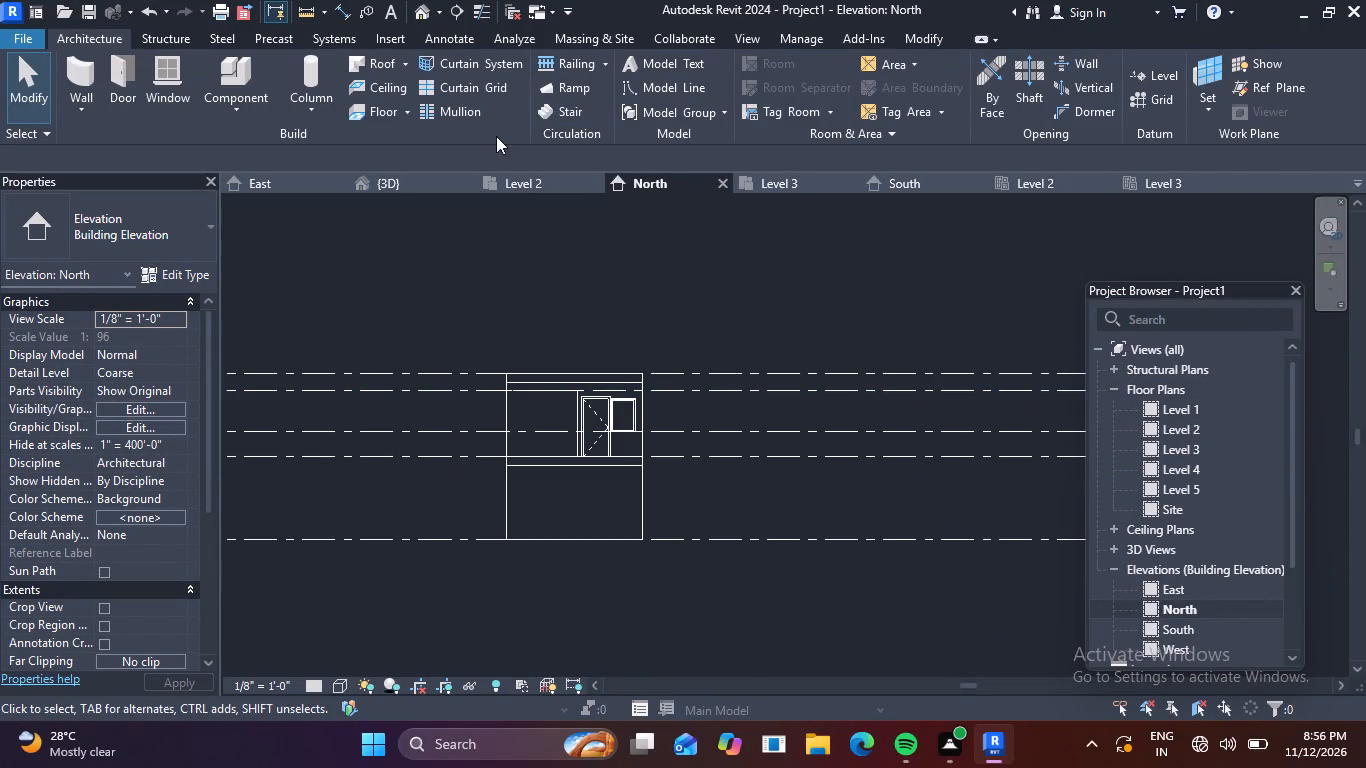
pyautogui.click(411, 185)
pyautogui.scroll(-2, 781, 355)
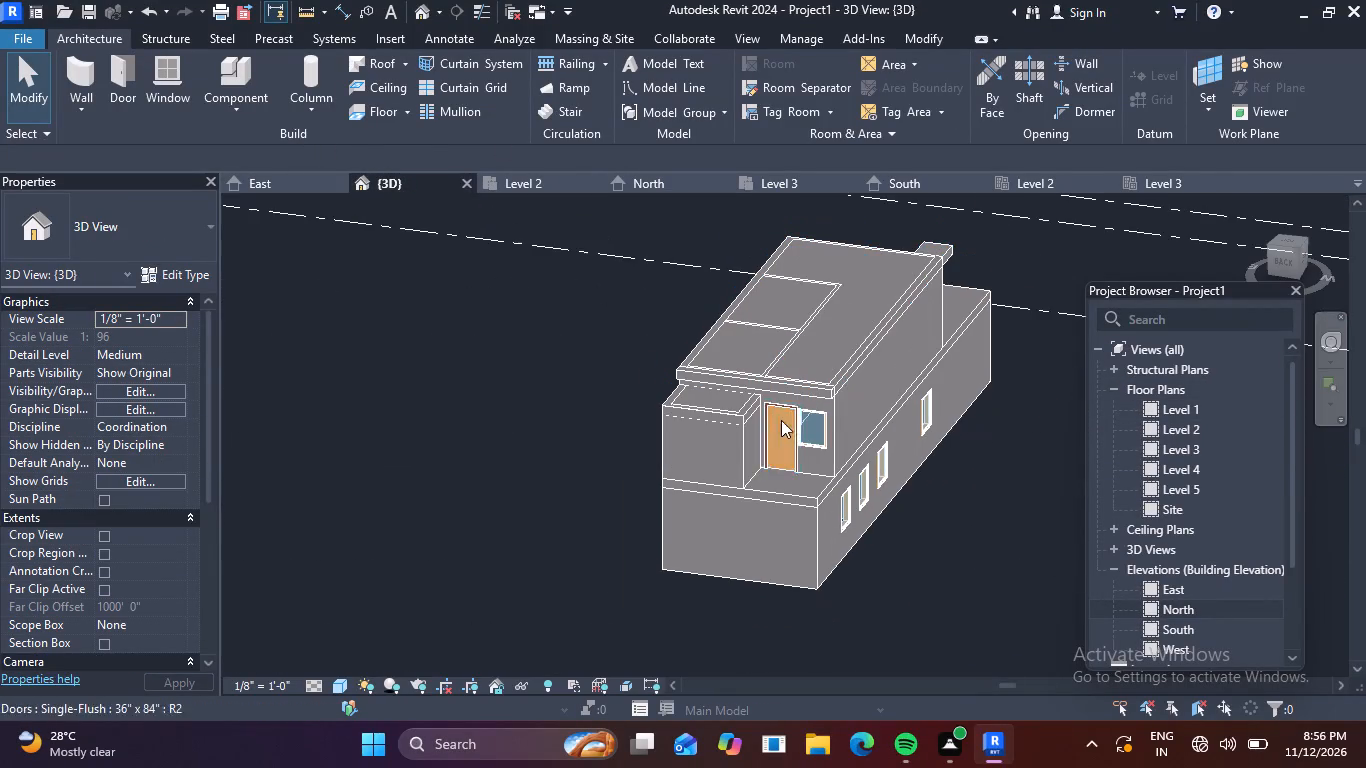
pyautogui.moveTo(754, 443); pyautogui.dragTo(655, 405, button='middle')
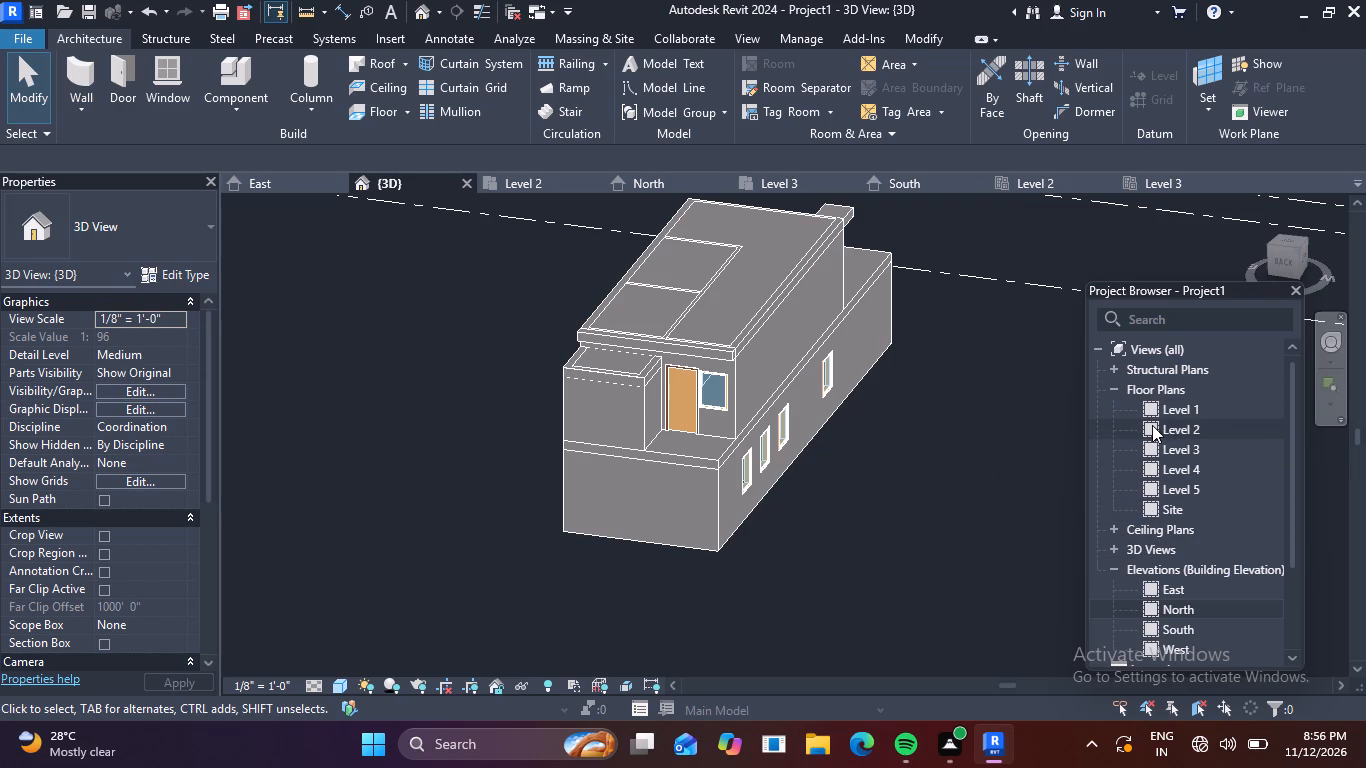
# Open the East elevation, dismiss the save reminder without saving, and examine the level lines and heights beside the building.
pyautogui.doubleClick(1149, 586)
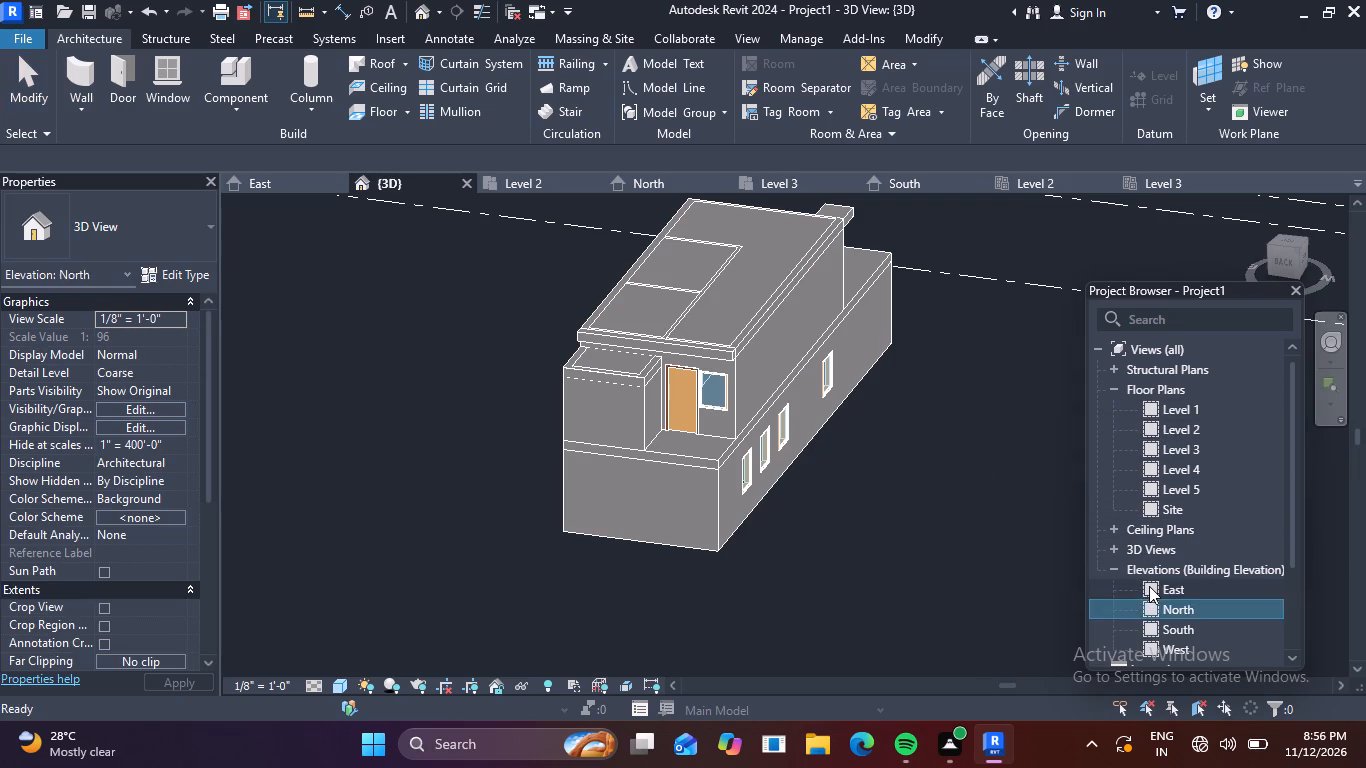
pyautogui.scroll(-5, 699, 431)
pyautogui.click(849, 193)
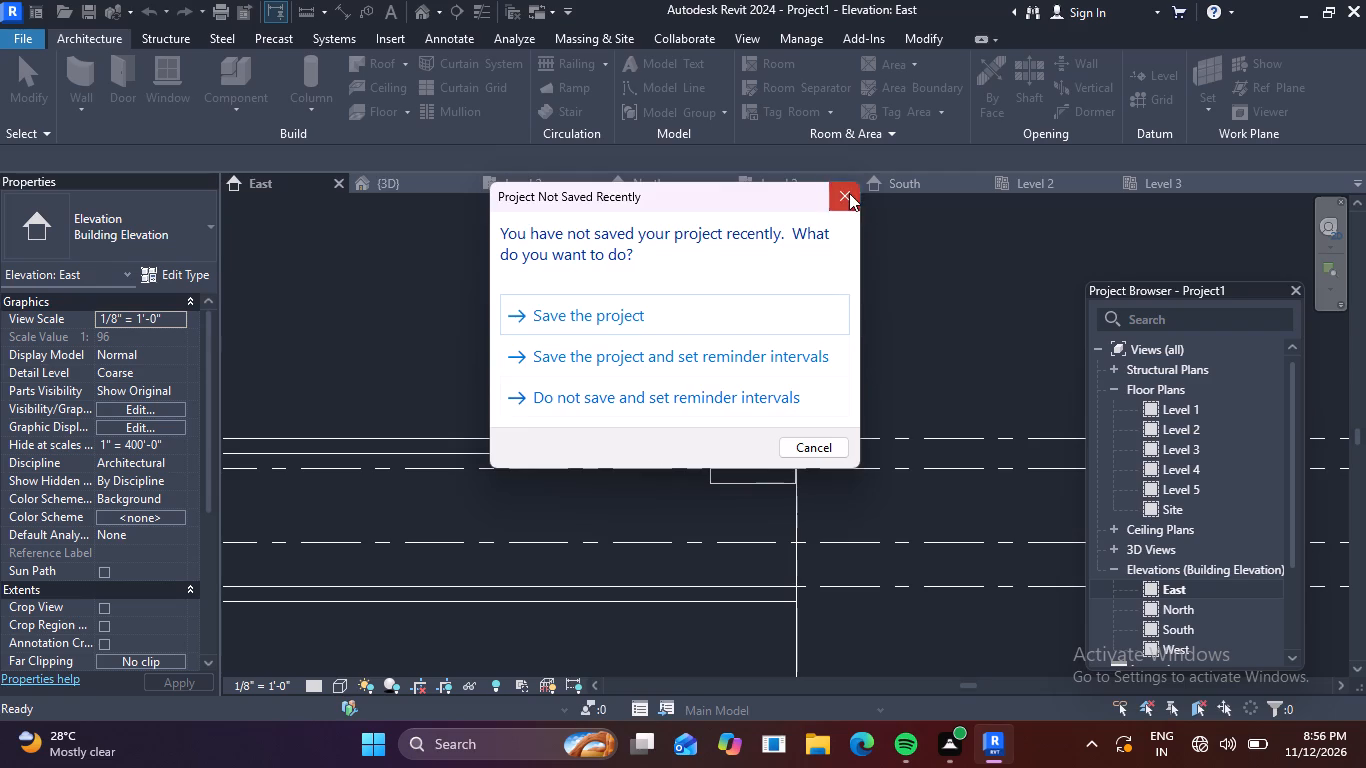
pyautogui.scroll(-3, 895, 356)
pyautogui.moveTo(893, 423); pyautogui.dragTo(516, 284, button='middle')
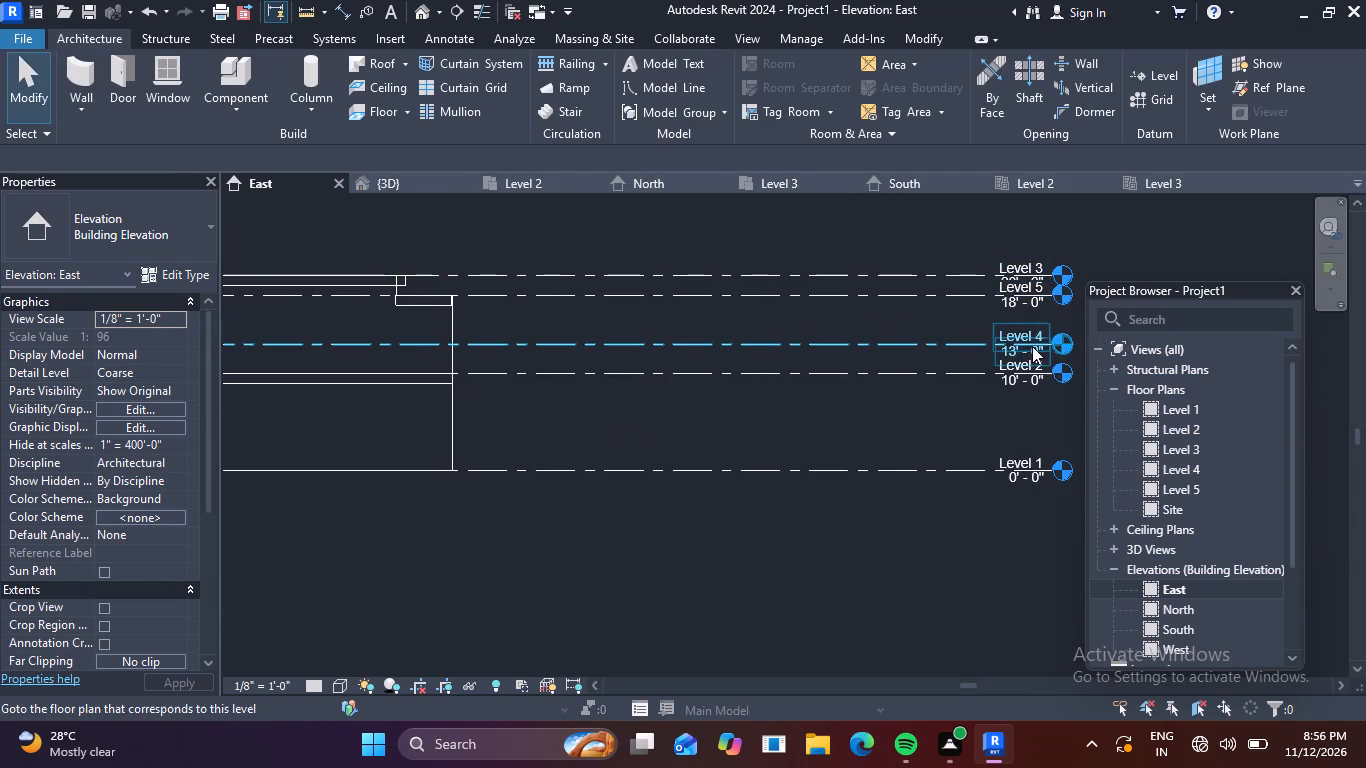
pyautogui.scroll(-4, 690, 391)
pyautogui.moveTo(690, 392); pyautogui.dragTo(712, 406, button='middle')
pyautogui.scroll(4, 956, 397)
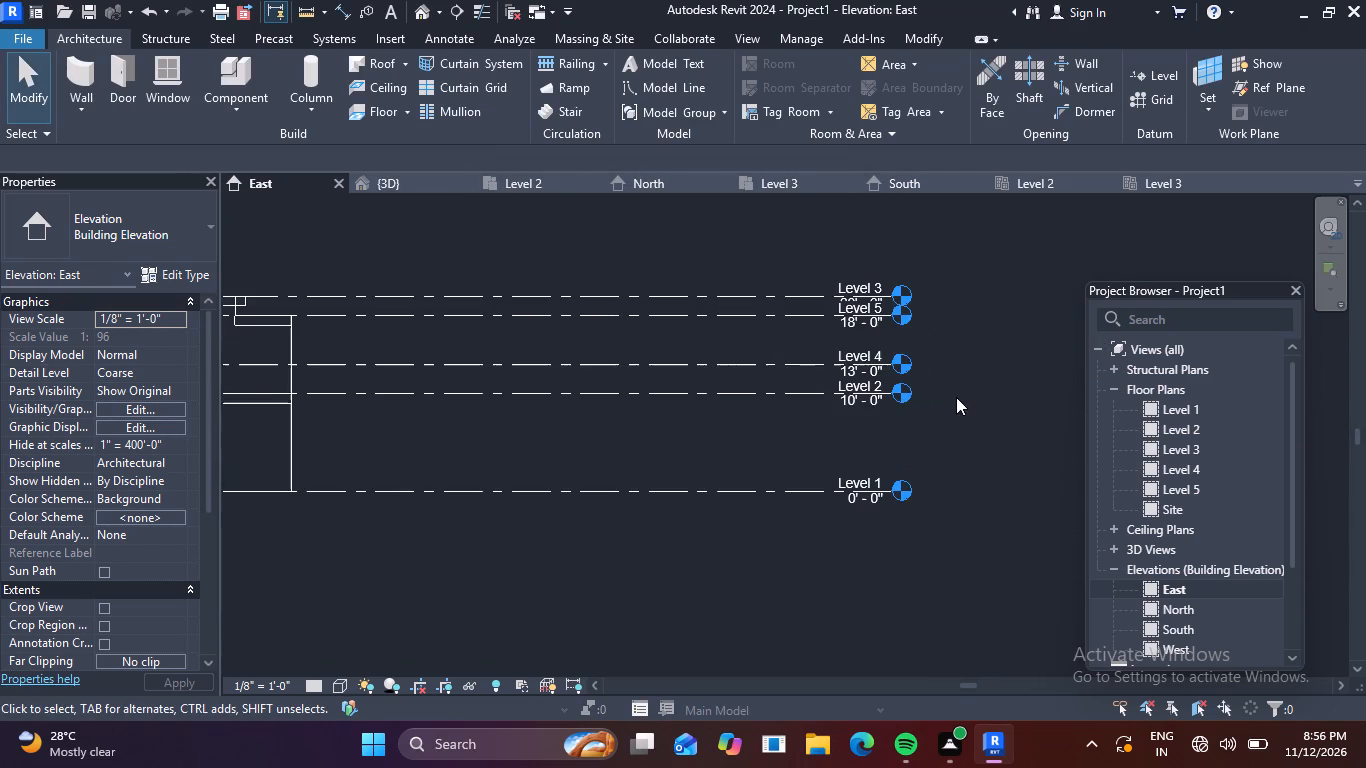
# Examine the rear terrace in the Level 2 floor plan and check the level heights again in the North elevation.
pyautogui.doubleClick(1155, 427)
pyautogui.scroll(-4, 794, 432)
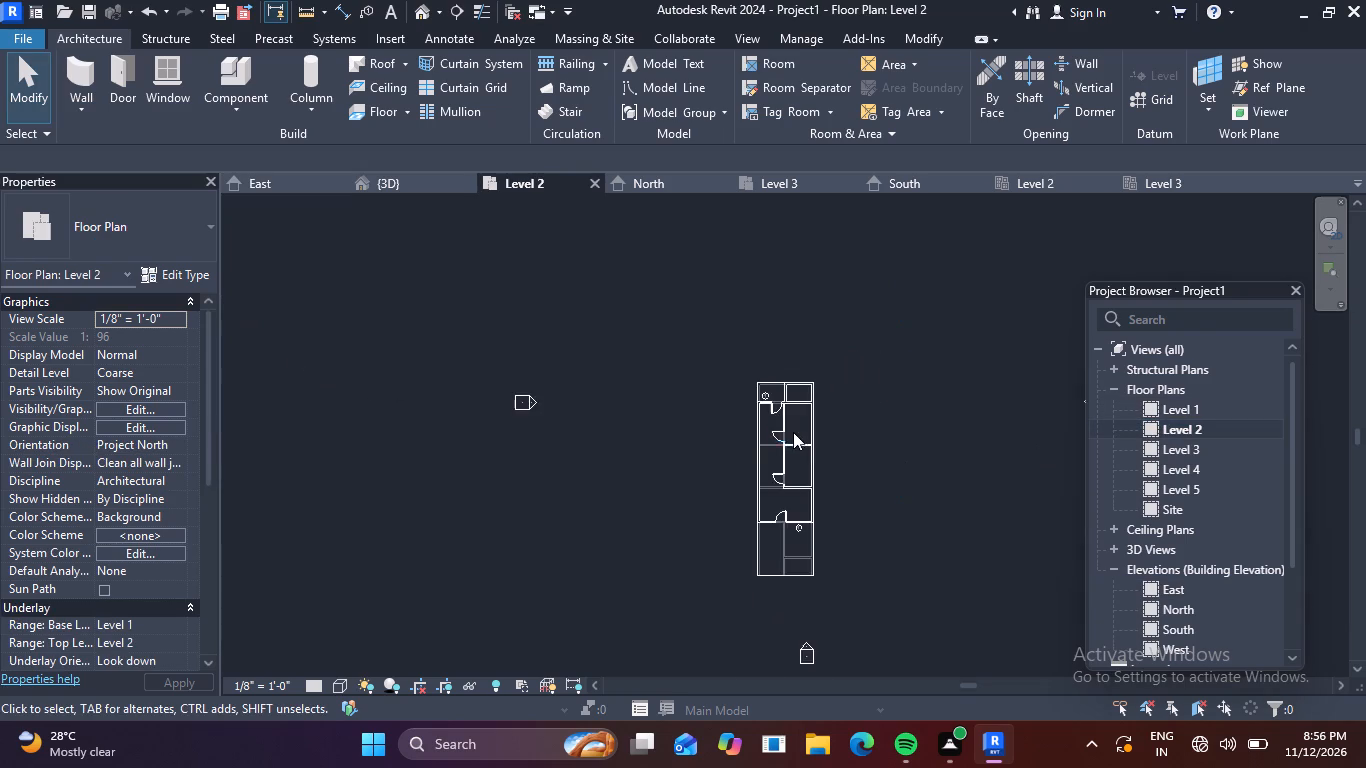
pyautogui.moveTo(798, 437); pyautogui.dragTo(768, 343, button='middle')
pyautogui.scroll(9, 734, 289)
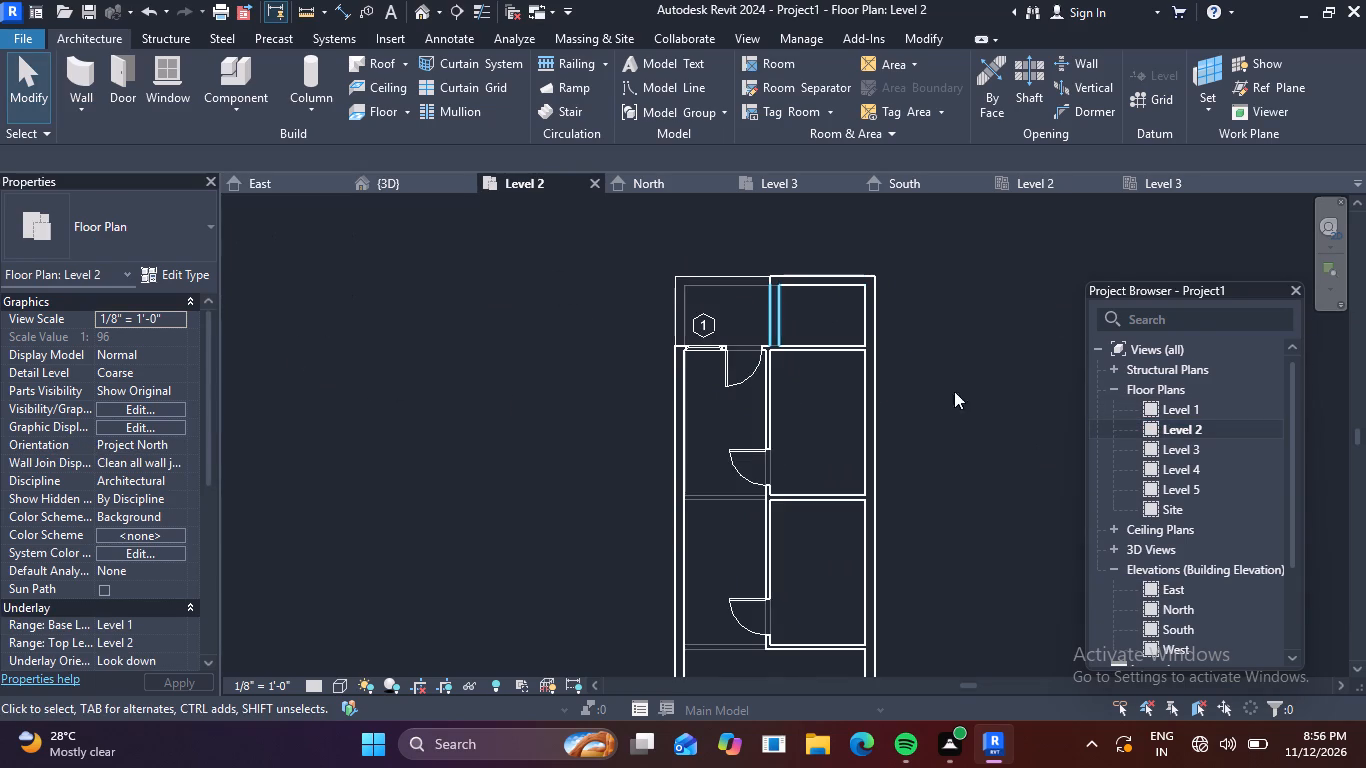
pyautogui.doubleClick(1172, 611)
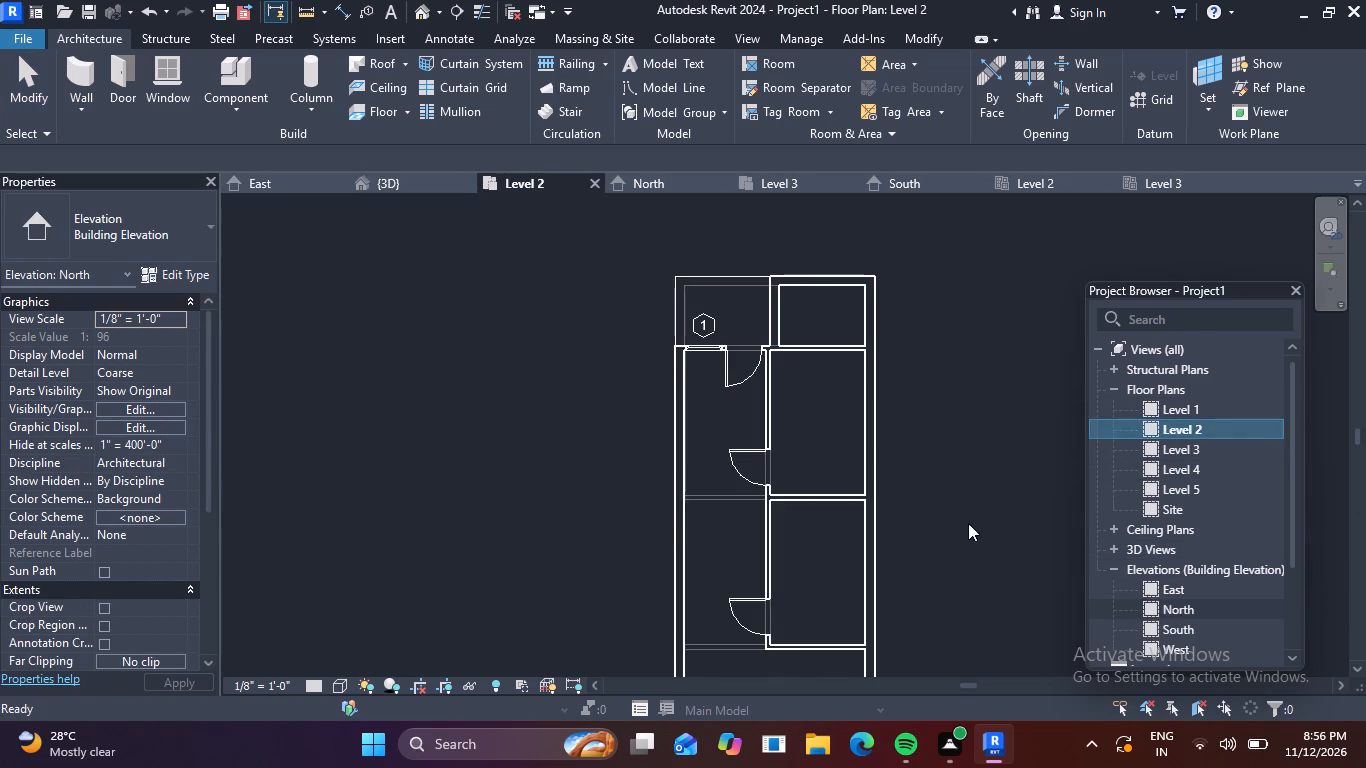
pyautogui.moveTo(954, 448); pyautogui.dragTo(510, 429, button='middle')
pyautogui.scroll(3, 721, 391)
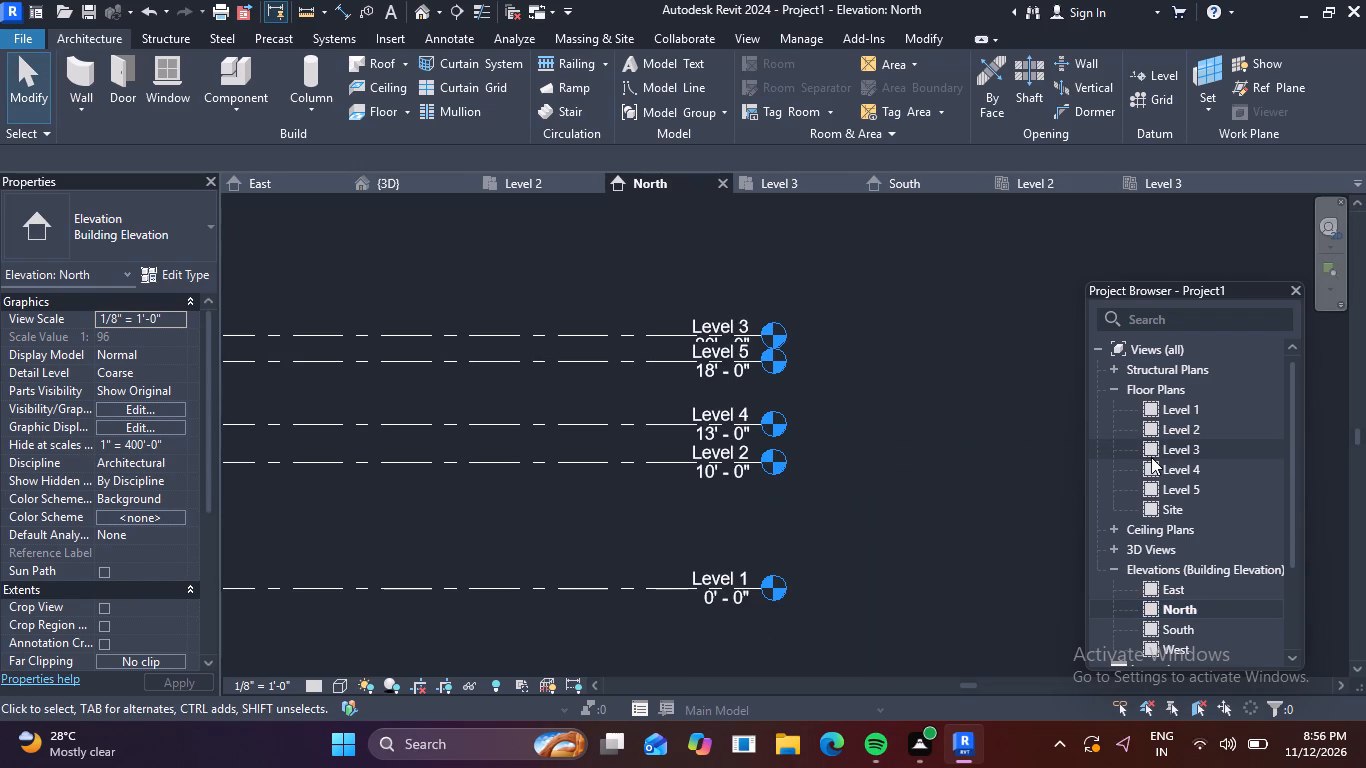
# In the Level 2 plan, draw 9" walls up to Level 4 along the north and west edges of the open rear terrace.
pyautogui.doubleClick(1145, 424)
pyautogui.scroll(-4, 696, 336)
pyautogui.click(67, 59)
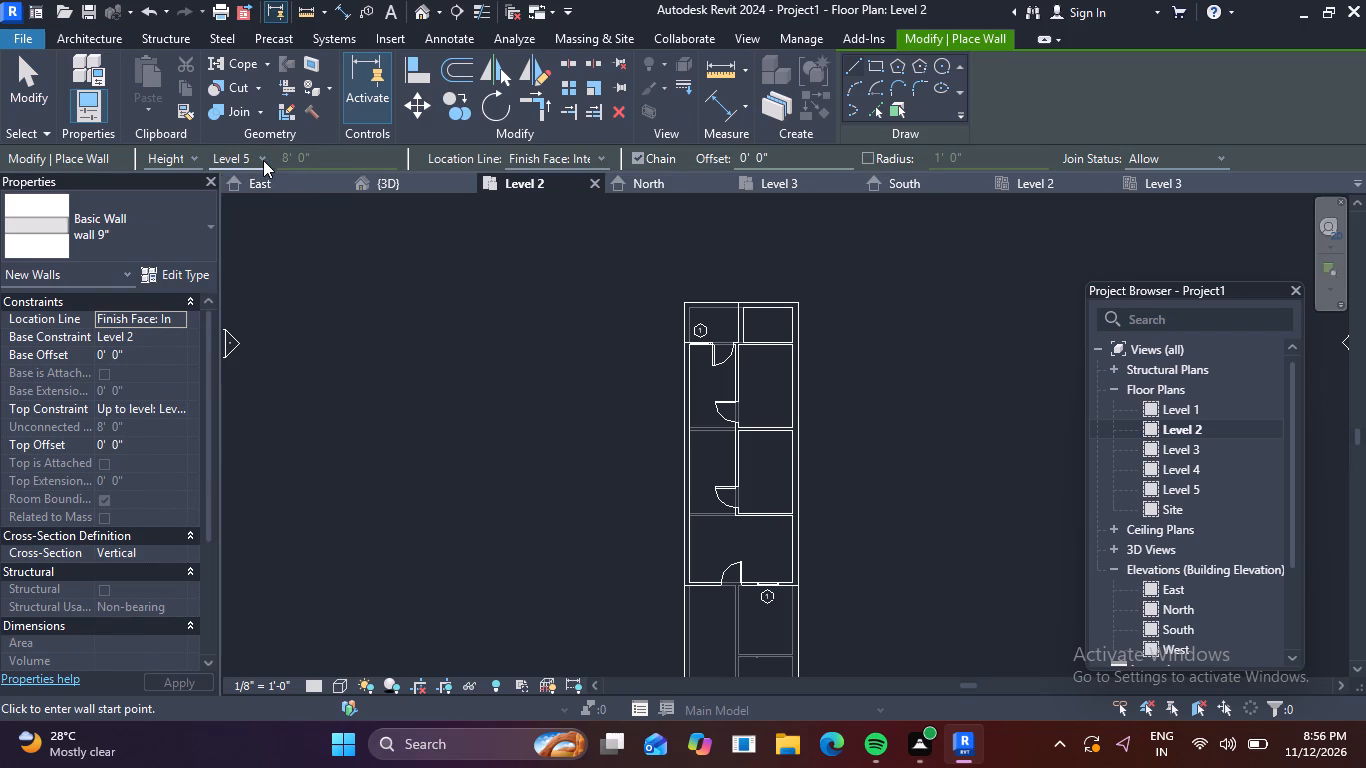
pyautogui.click(263, 160)
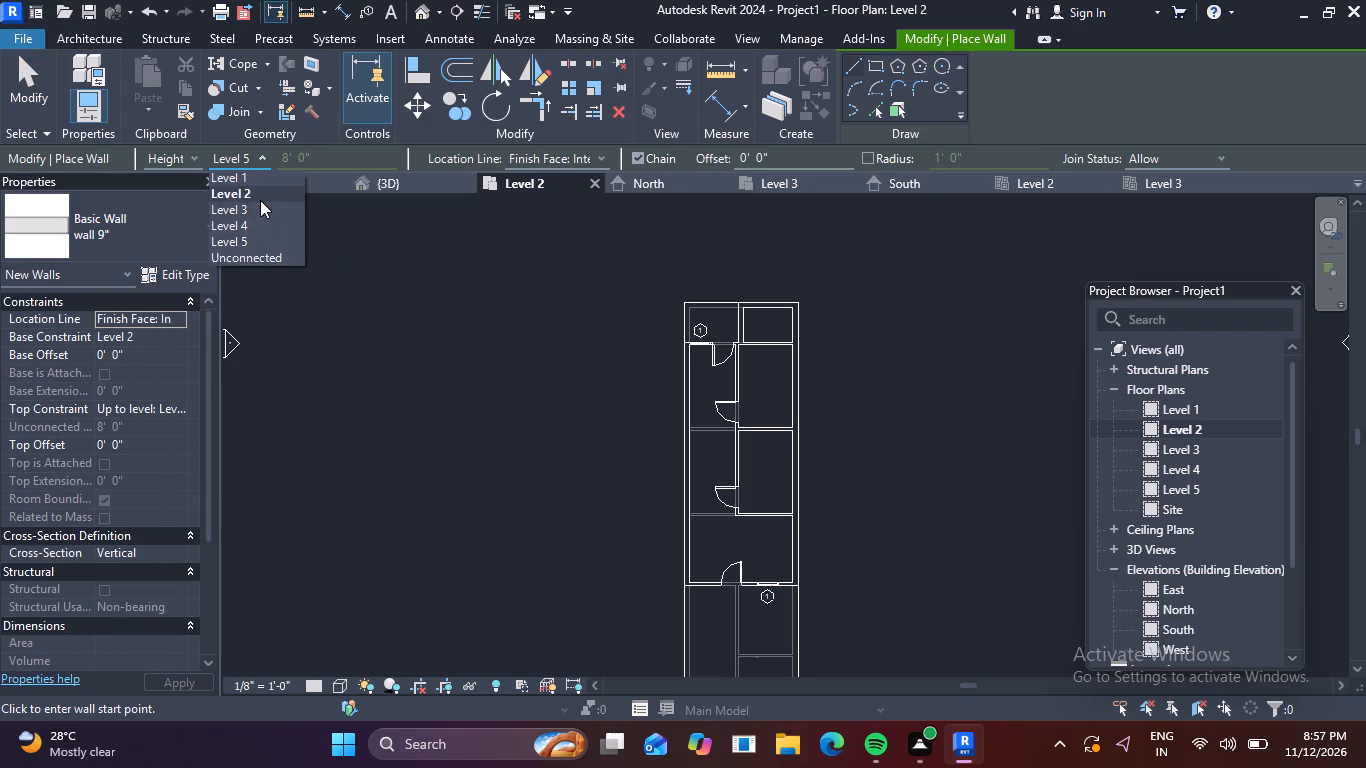
pyautogui.click(257, 228)
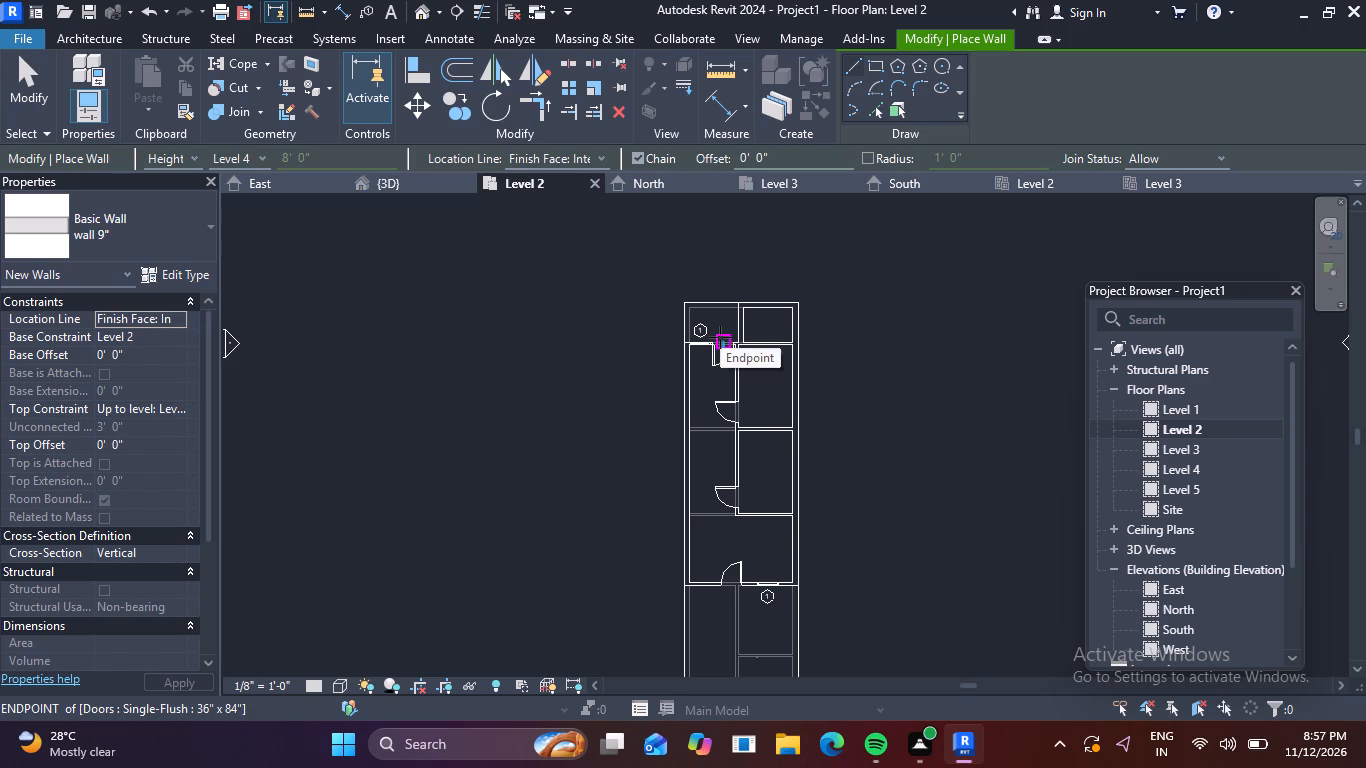
pyautogui.scroll(10, 721, 306)
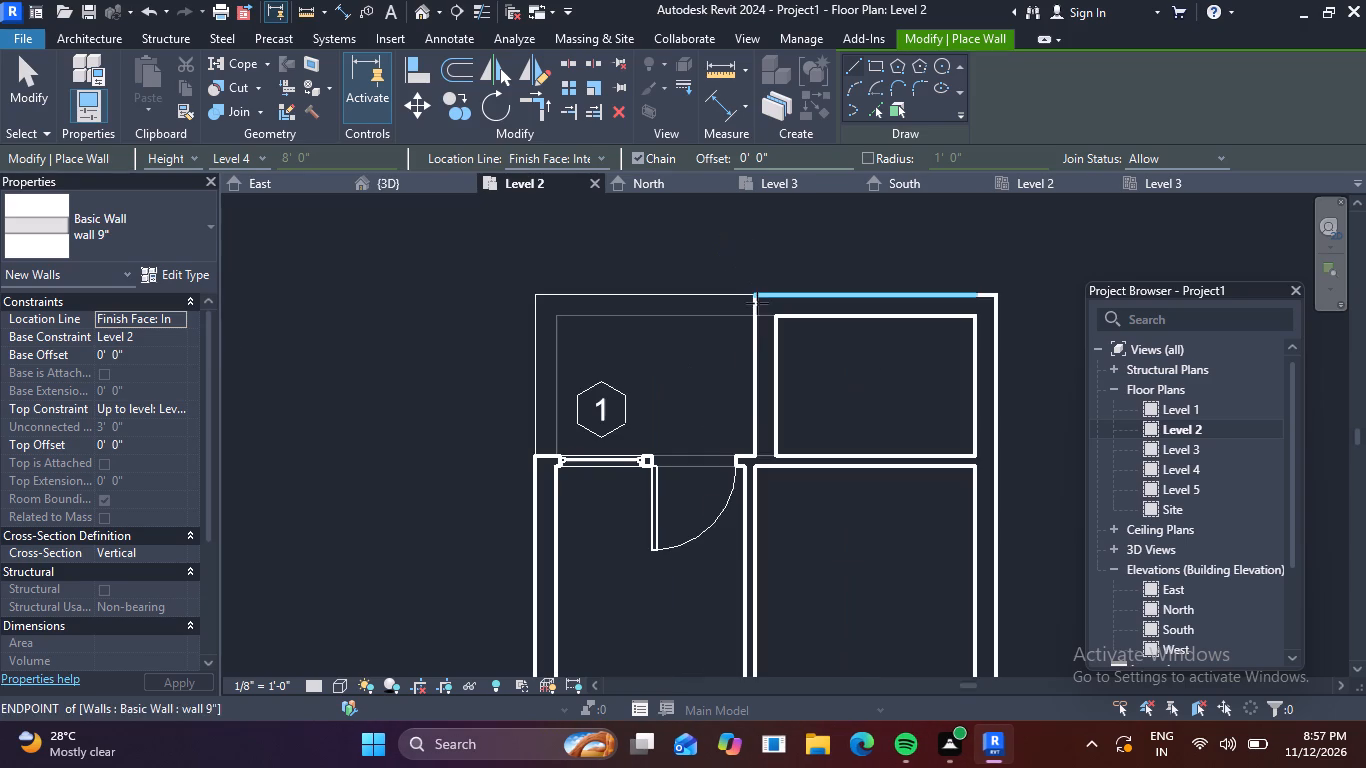
pyautogui.click(757, 295)
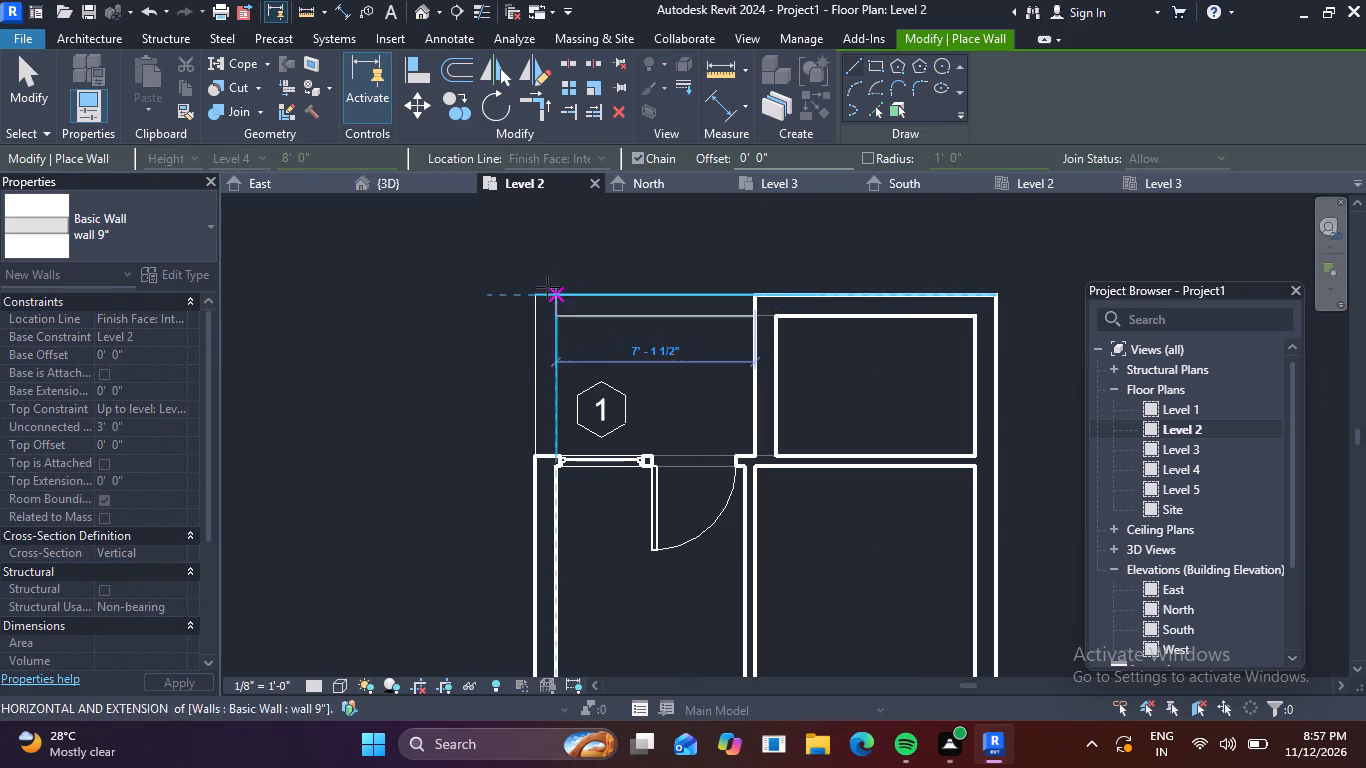
pyautogui.click(541, 289)
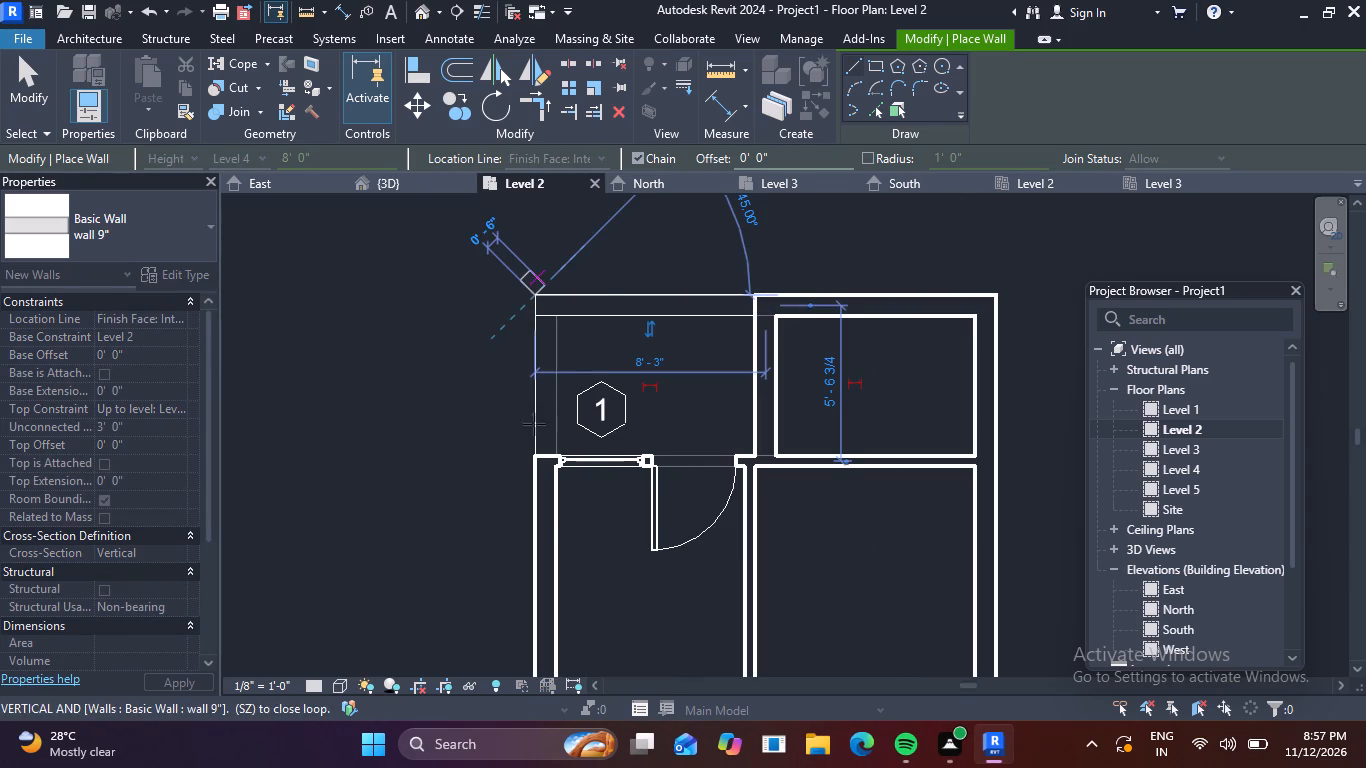
pyautogui.click(538, 453)
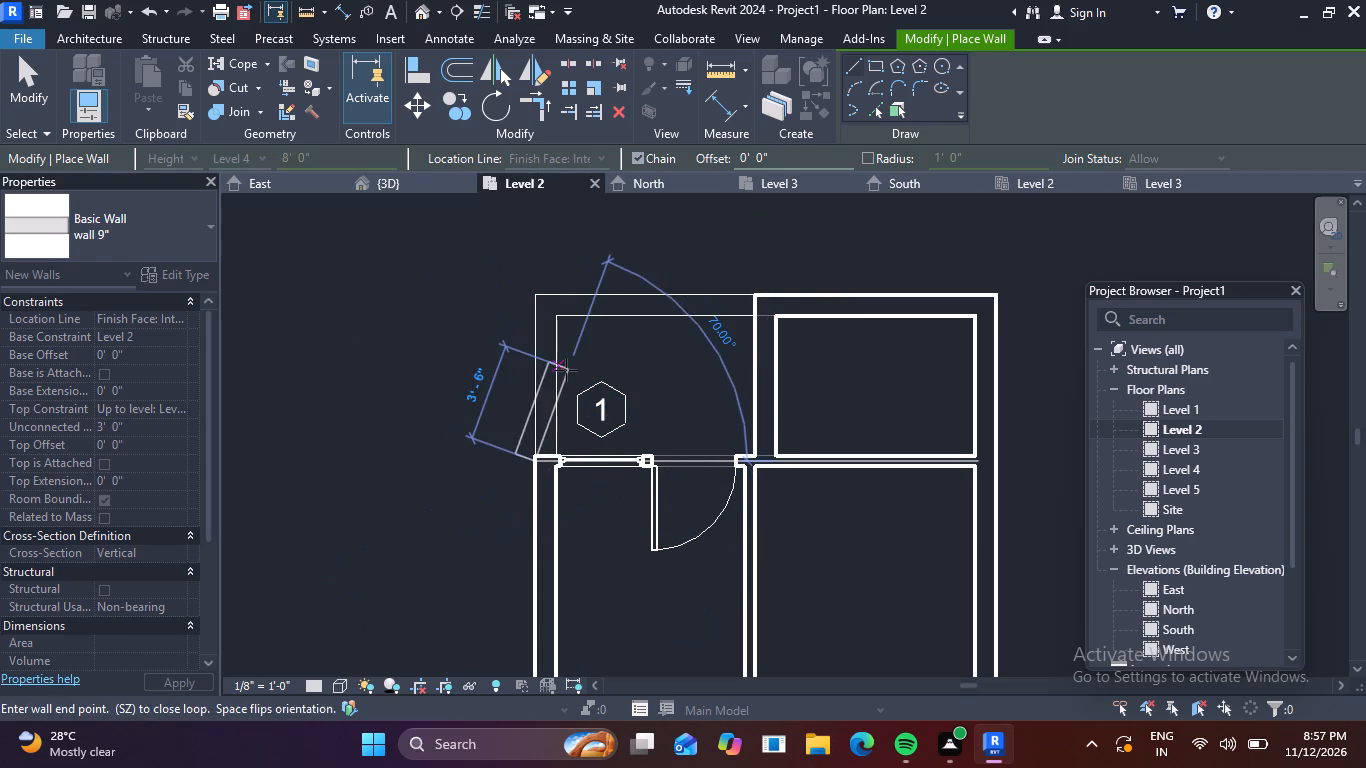
pyautogui.press('Escape')
# Draw 9" walls up to Level 4 along the front terrace's west edge, about 15' 6", and its south edge, about 8' 0".
pyautogui.scroll(-6, 572, 439)
pyautogui.moveTo(605, 518); pyautogui.dragTo(586, 276, button='middle')
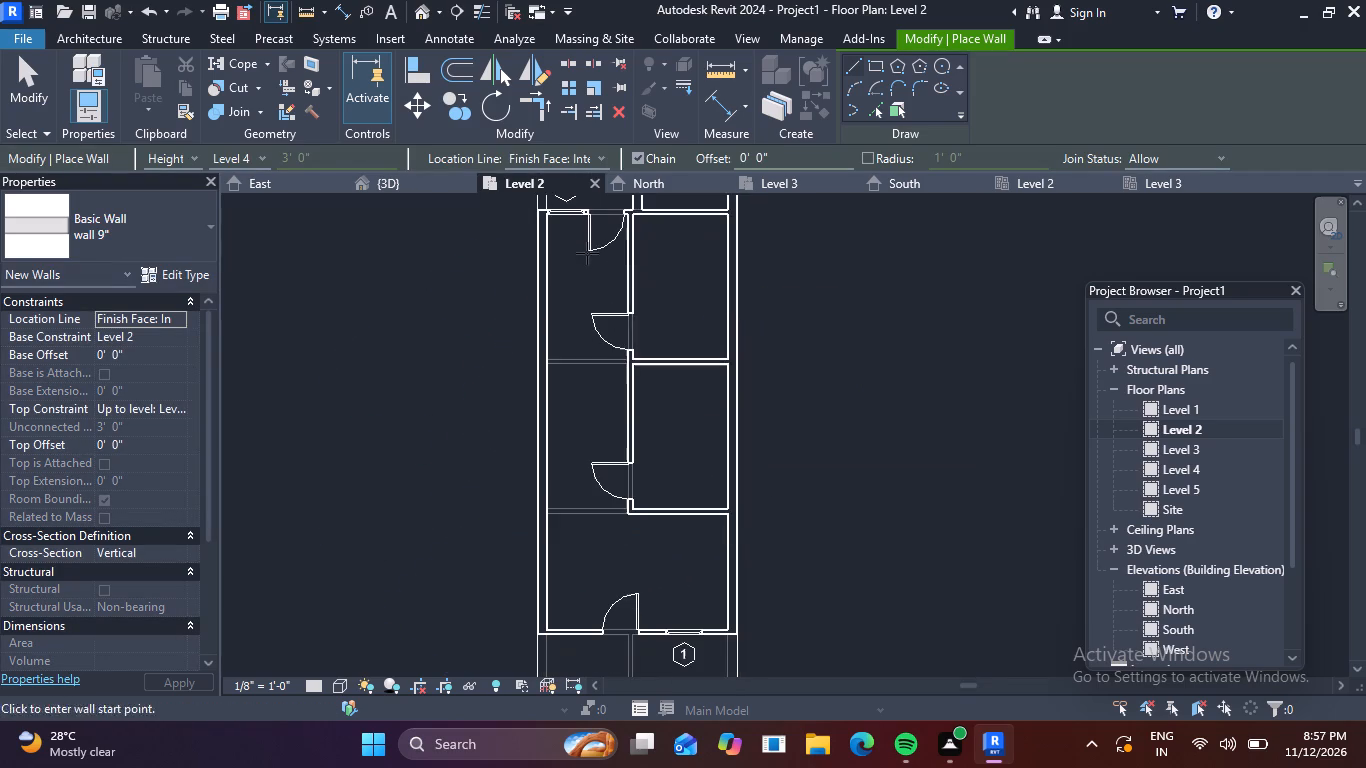
pyautogui.moveTo(580, 541); pyautogui.dragTo(588, 230, button='middle')
pyautogui.scroll(5, 568, 323)
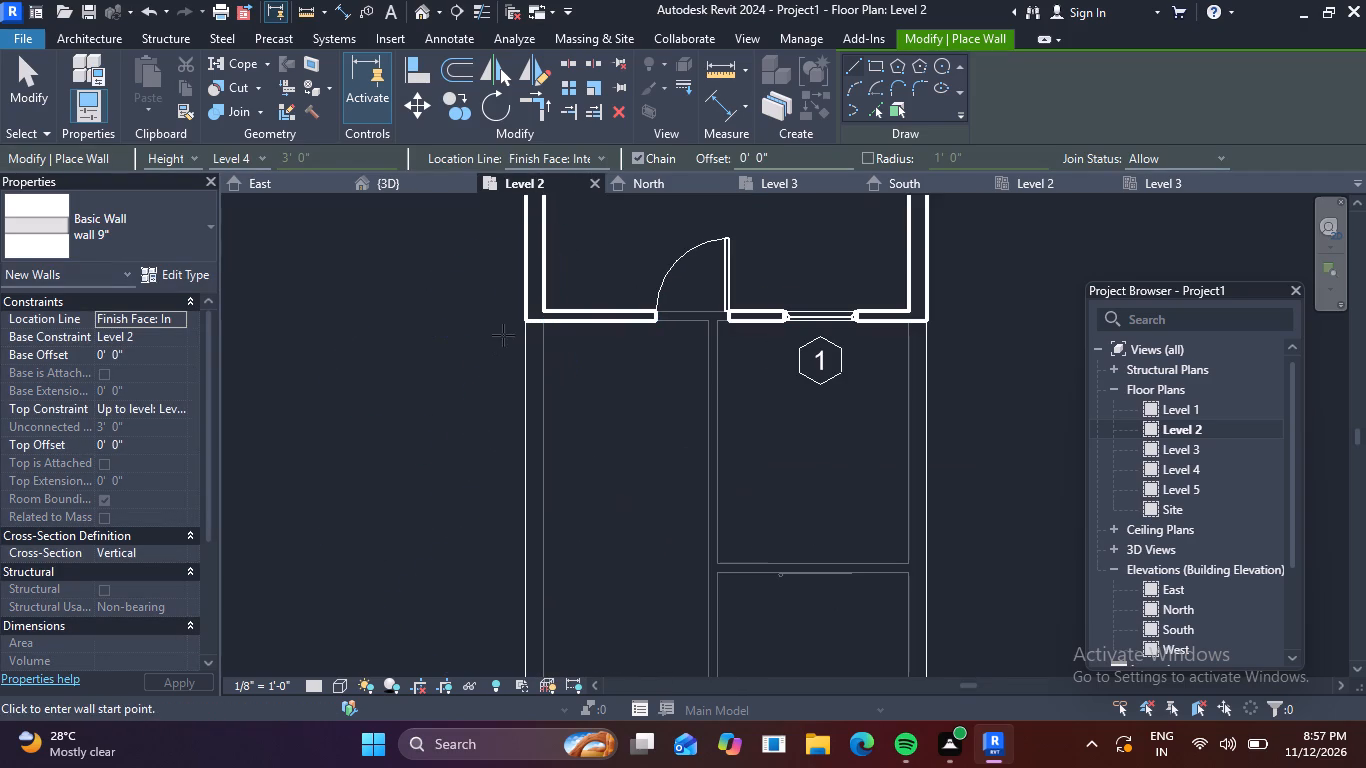
pyautogui.click(522, 324)
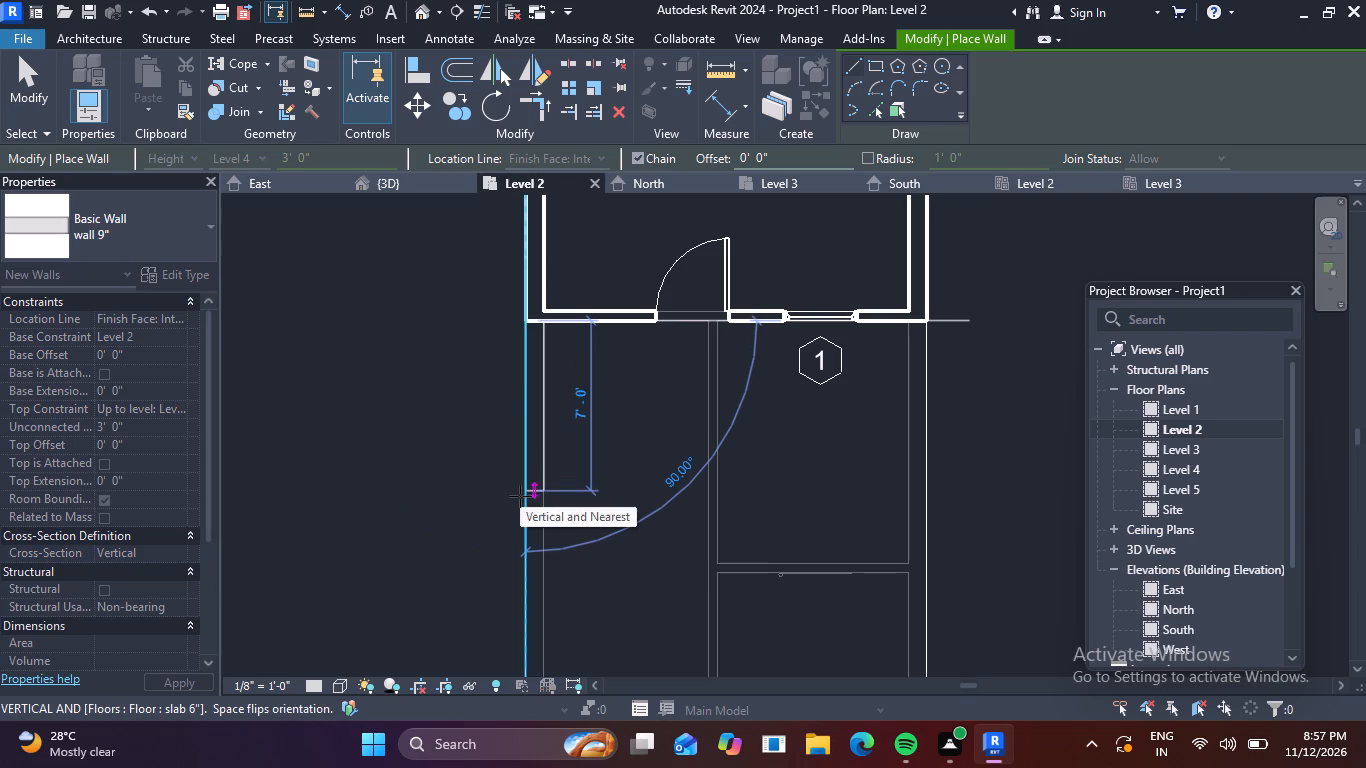
pyautogui.scroll(-4, 520, 497)
pyautogui.moveTo(522, 527); pyautogui.dragTo(527, 431, button='middle')
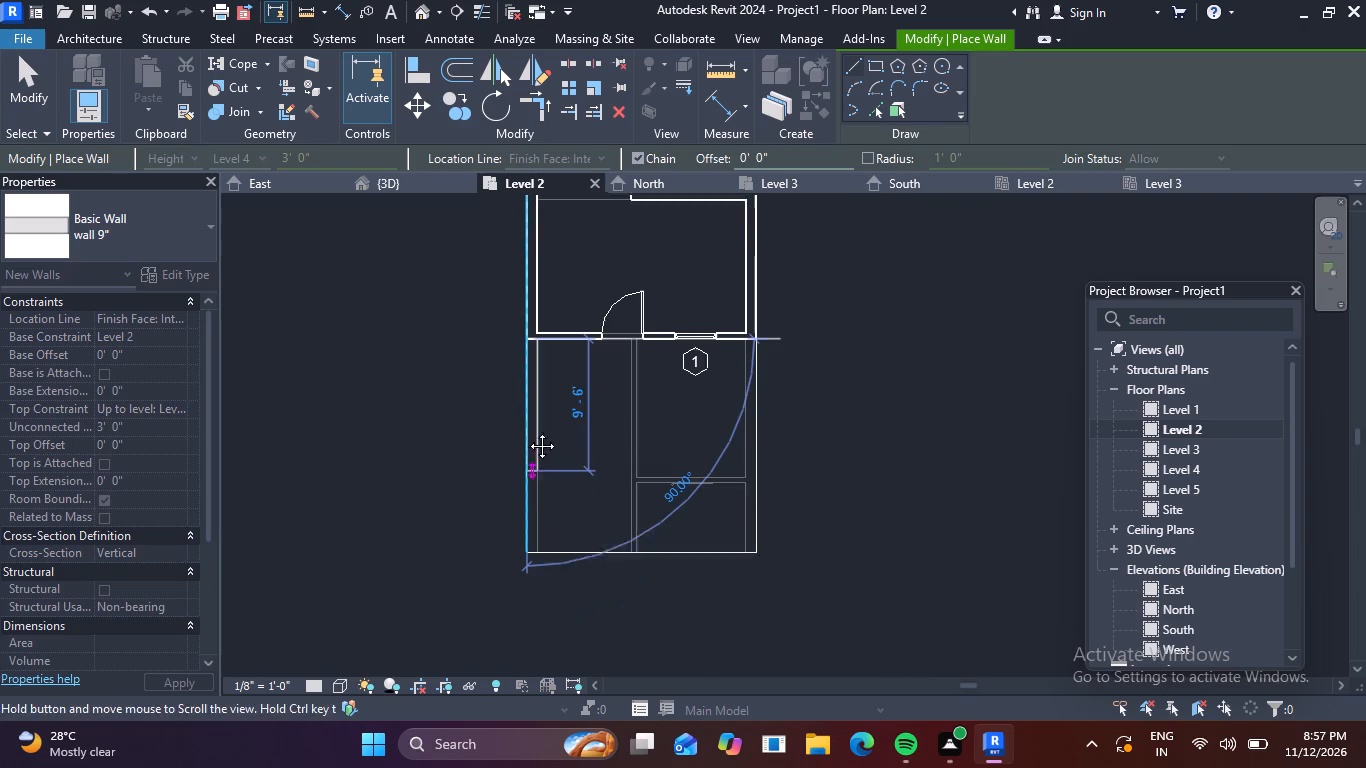
pyautogui.moveTo(527, 431); pyautogui.dragTo(526, 422, button='middle')
pyautogui.scroll(4, 528, 505)
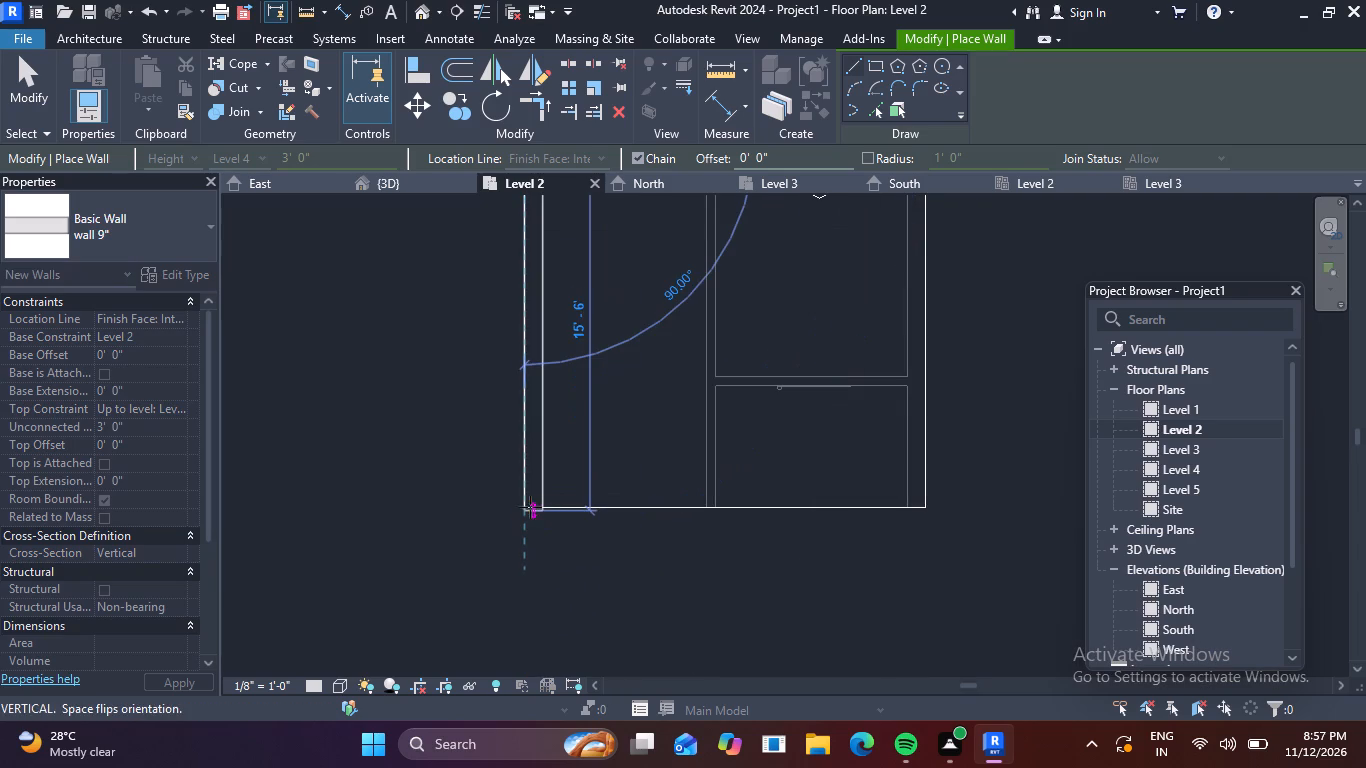
pyautogui.scroll(-6, 518, 491)
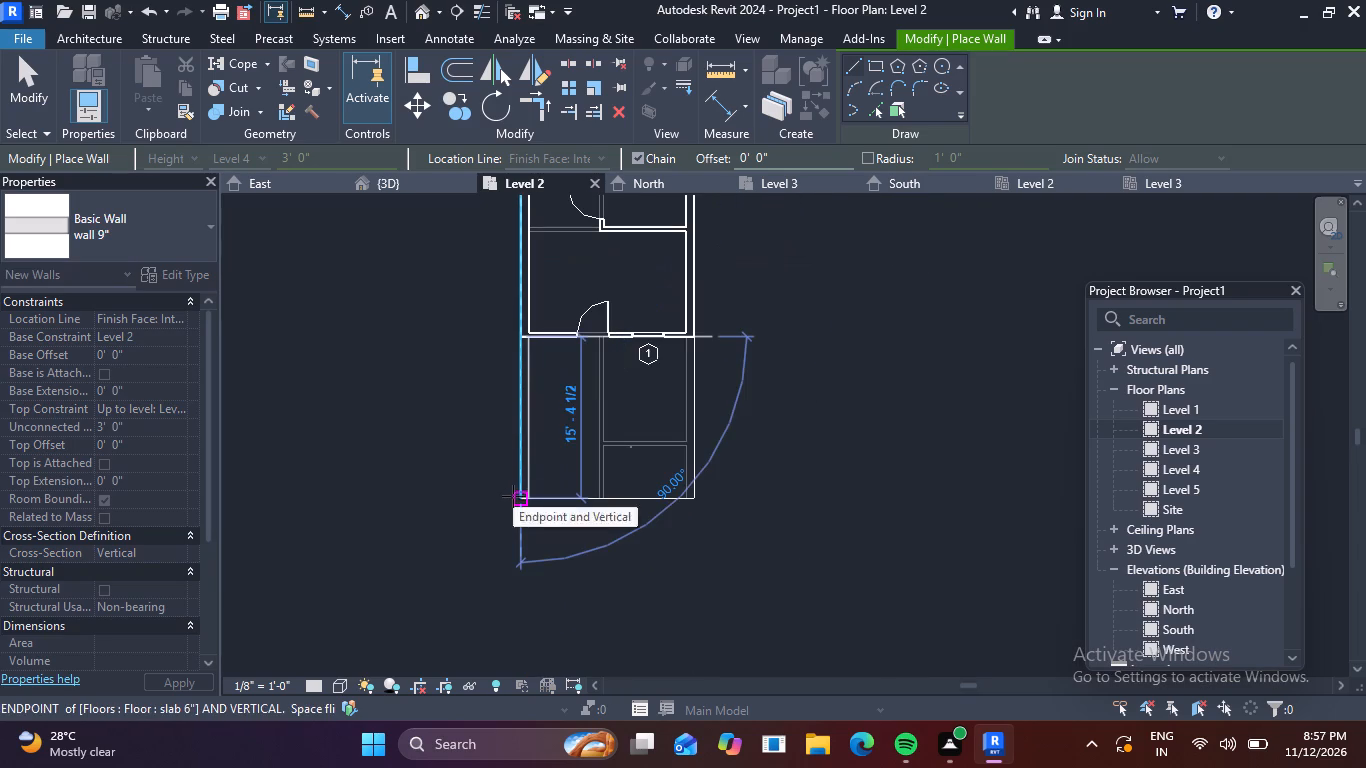
pyautogui.scroll(6, 513, 496)
pyautogui.click(537, 498)
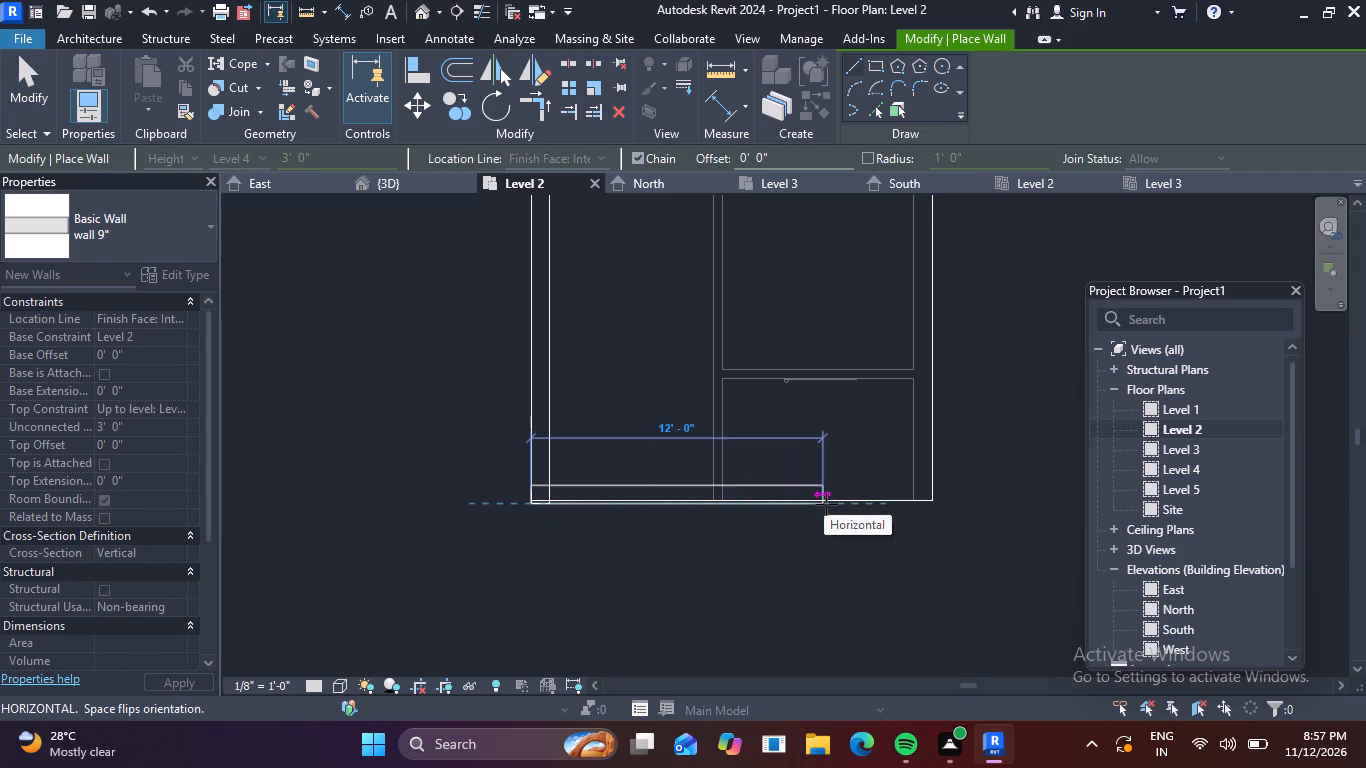
pyautogui.click(730, 500)
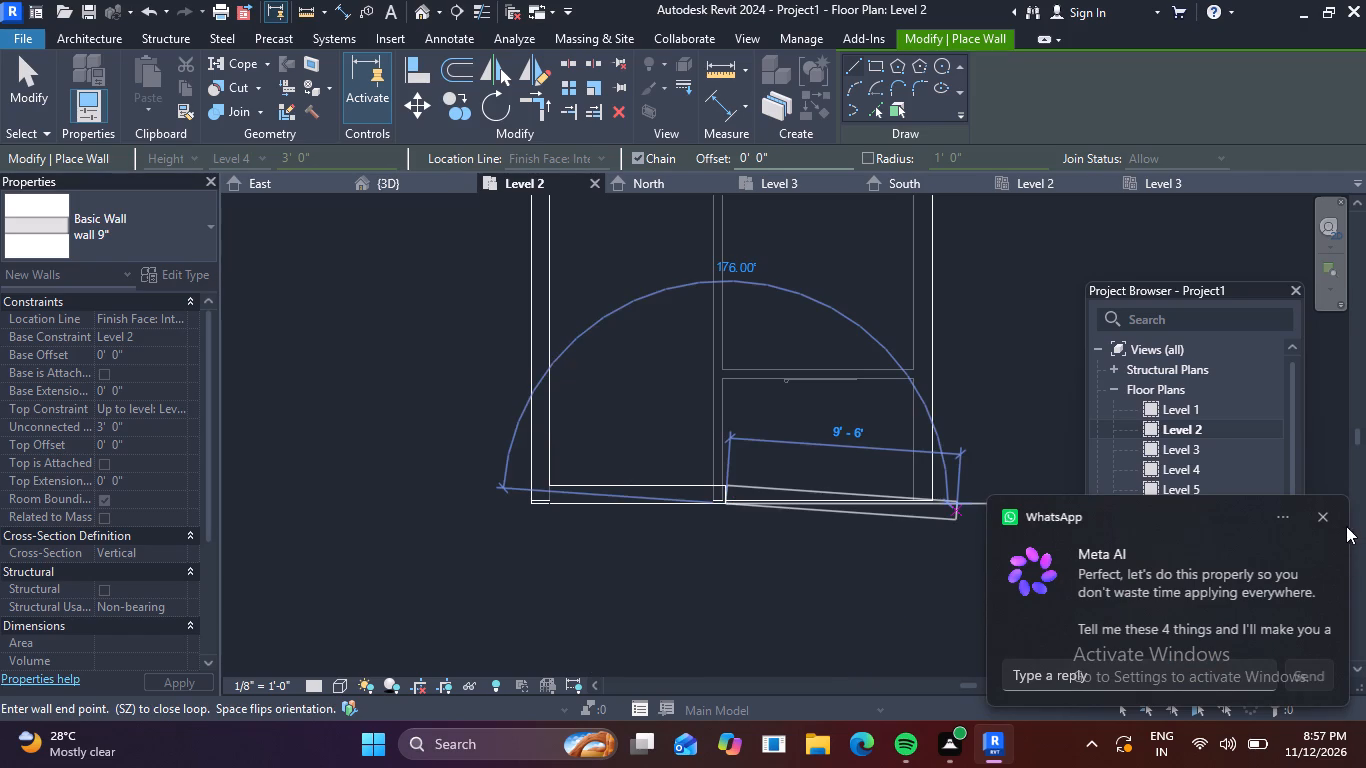
pyautogui.click(1322, 515)
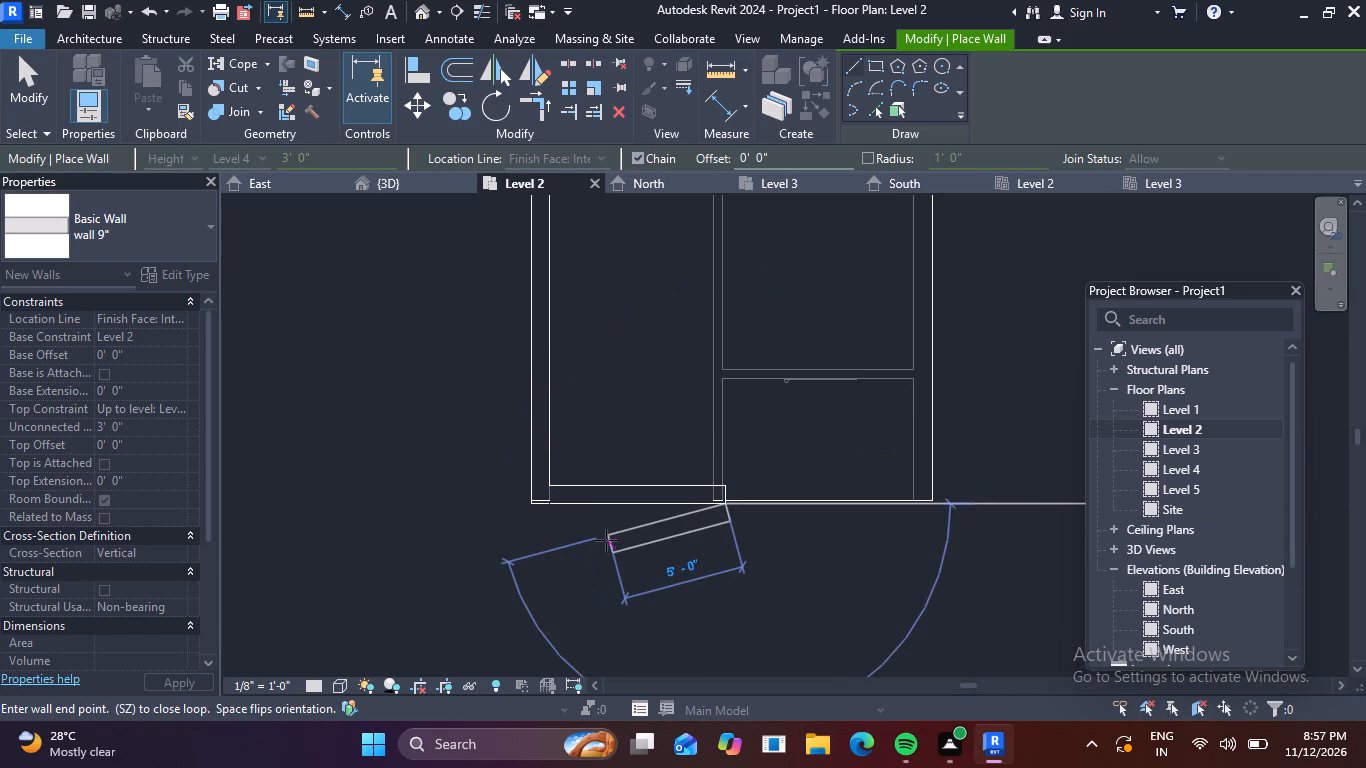
pyautogui.press('Escape')
# Return to the 3D view and examine the new low walls around the rear and front terraces.
pyautogui.scroll(-5, 912, 451)
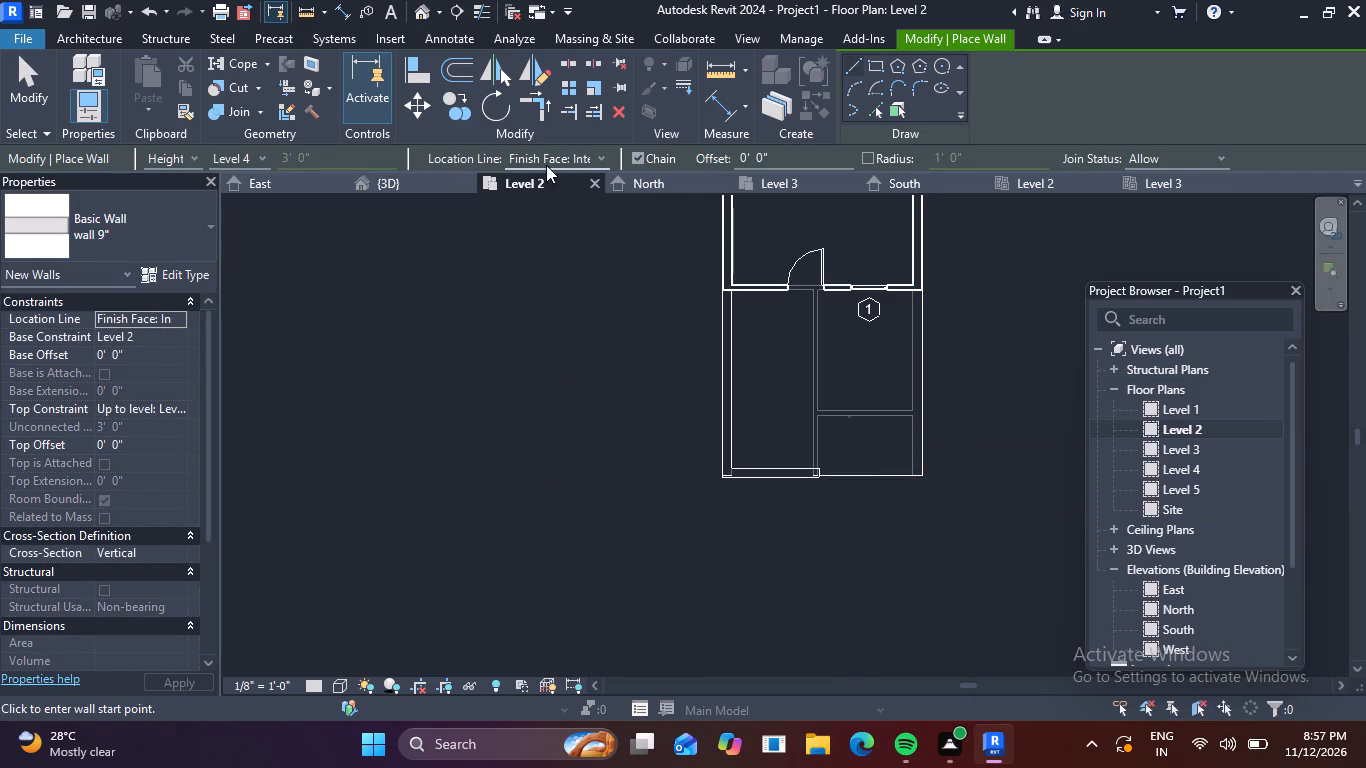
pyautogui.doubleClick(365, 187)
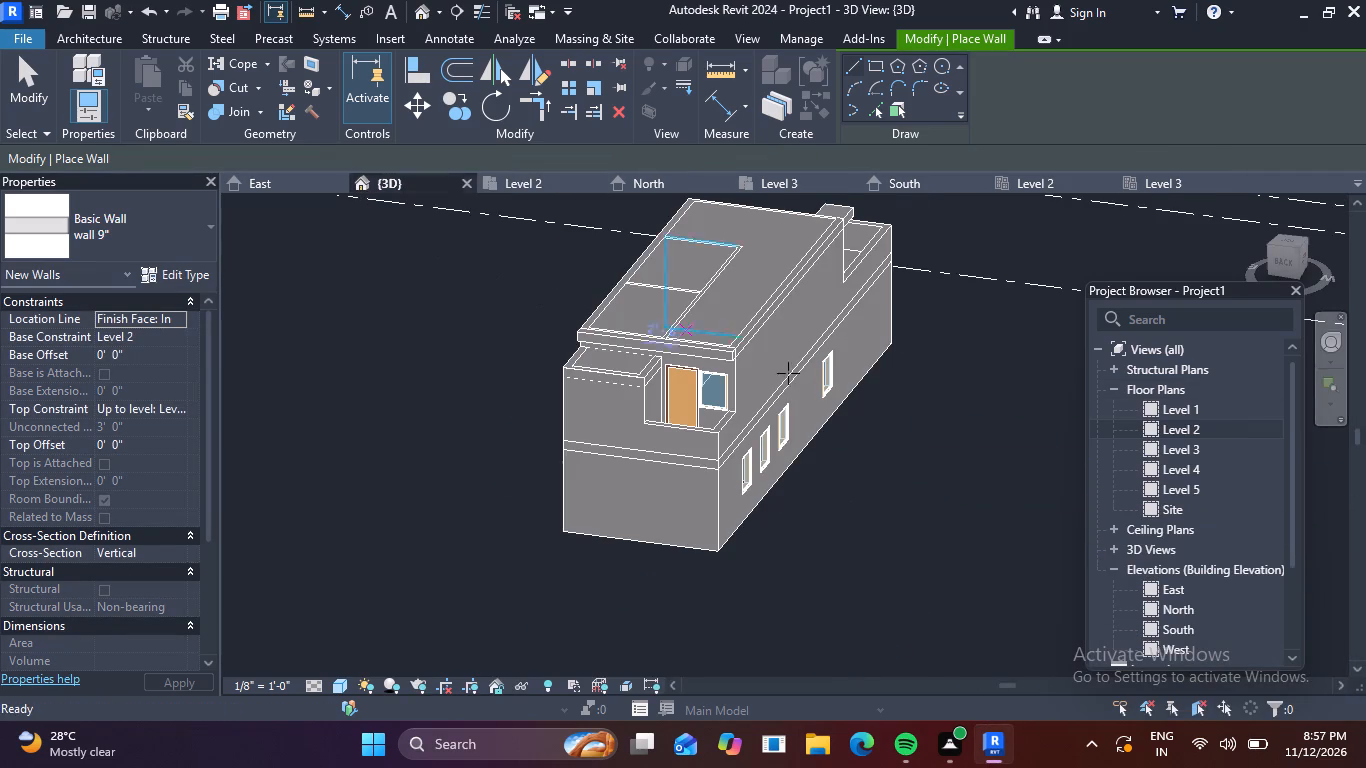
pyautogui.scroll(-2, 799, 399)
pyautogui.scroll(4, 761, 442)
pyautogui.scroll(3, 647, 458)
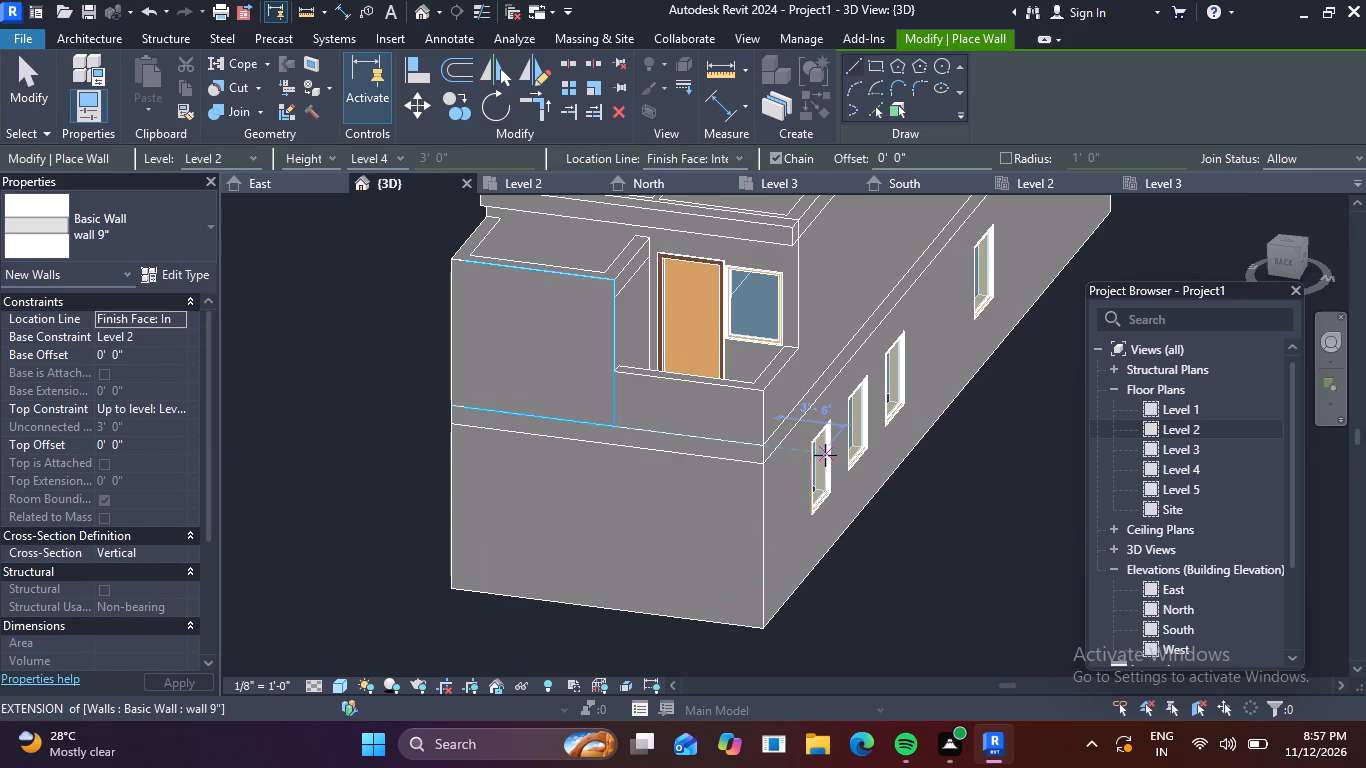
pyautogui.keyDown('shift'); pyautogui.moveTo(832, 438); pyautogui.dragTo(706, 468, button='middle'); pyautogui.keyUp('shift')
pyautogui.scroll(-2, 804, 453)
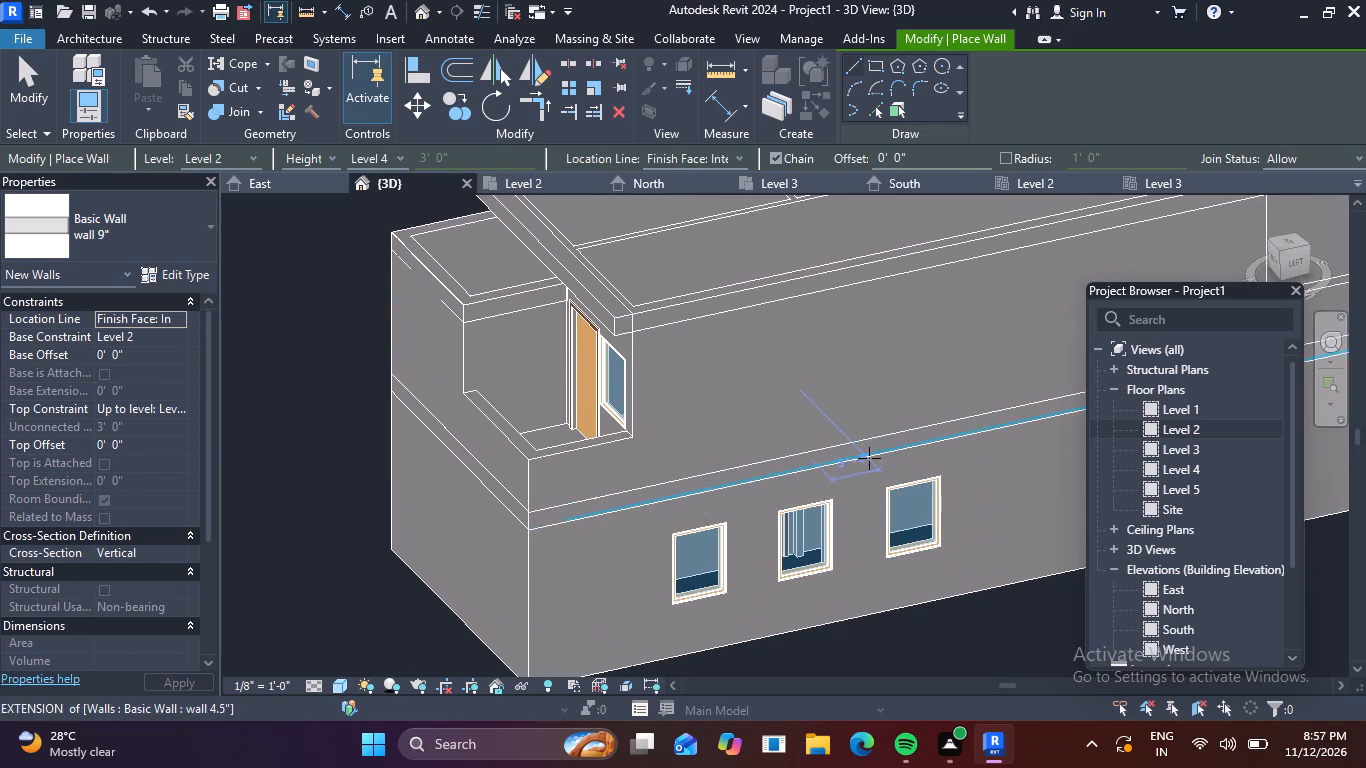
pyautogui.moveTo(702, 458); pyautogui.dragTo(311, 471, button='middle')
pyautogui.keyDown('shift'); pyautogui.moveTo(1003, 373); pyautogui.dragTo(888, 456, button='middle'); pyautogui.keyUp('shift')
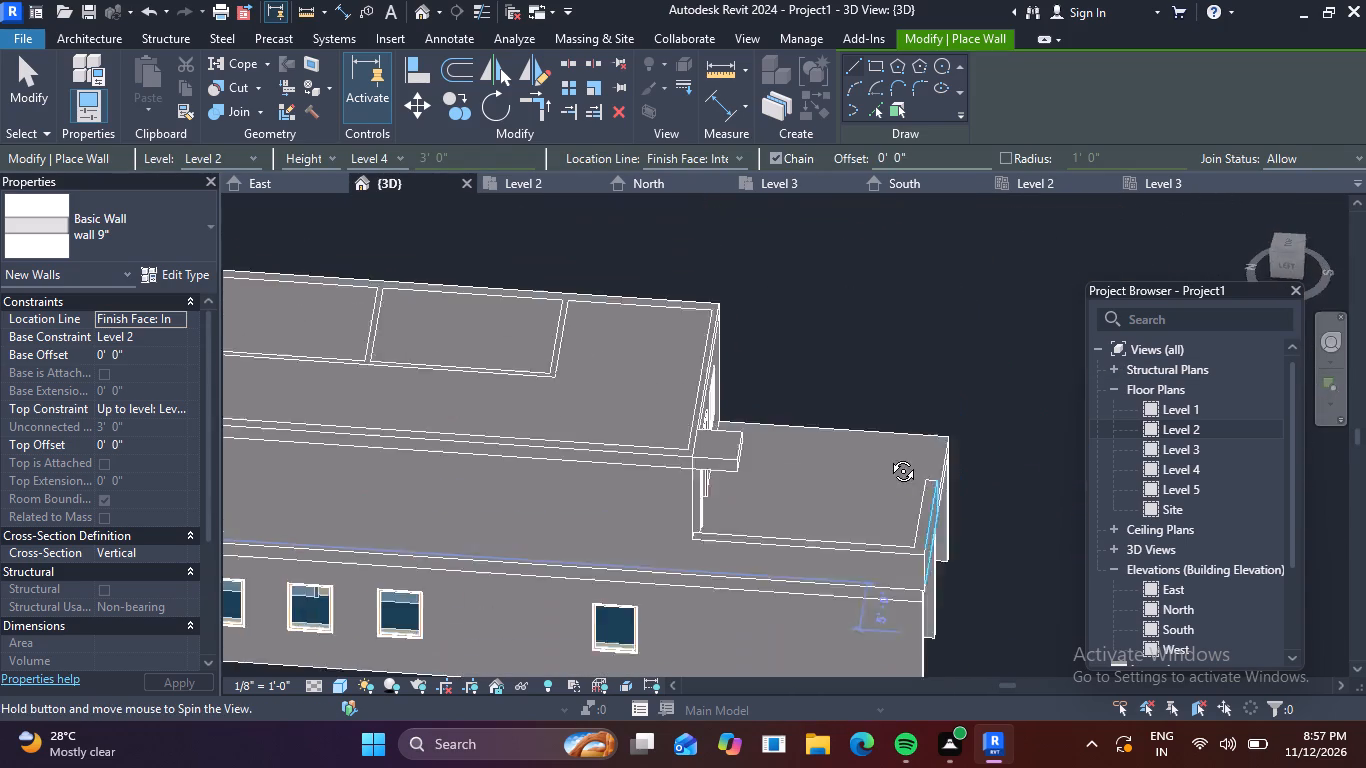
# Examine the front terrace and its low walls from several angles in the 3D view.
pyautogui.keyDown('shift'); pyautogui.moveTo(888, 456); pyautogui.dragTo(822, 474, button='middle'); pyautogui.keyUp('shift')
pyautogui.moveTo(757, 477); pyautogui.dragTo(992, 225, button='middle')
pyautogui.keyDown('shift'); pyautogui.moveTo(945, 302); pyautogui.dragTo(888, 326, button='middle'); pyautogui.keyUp('shift')
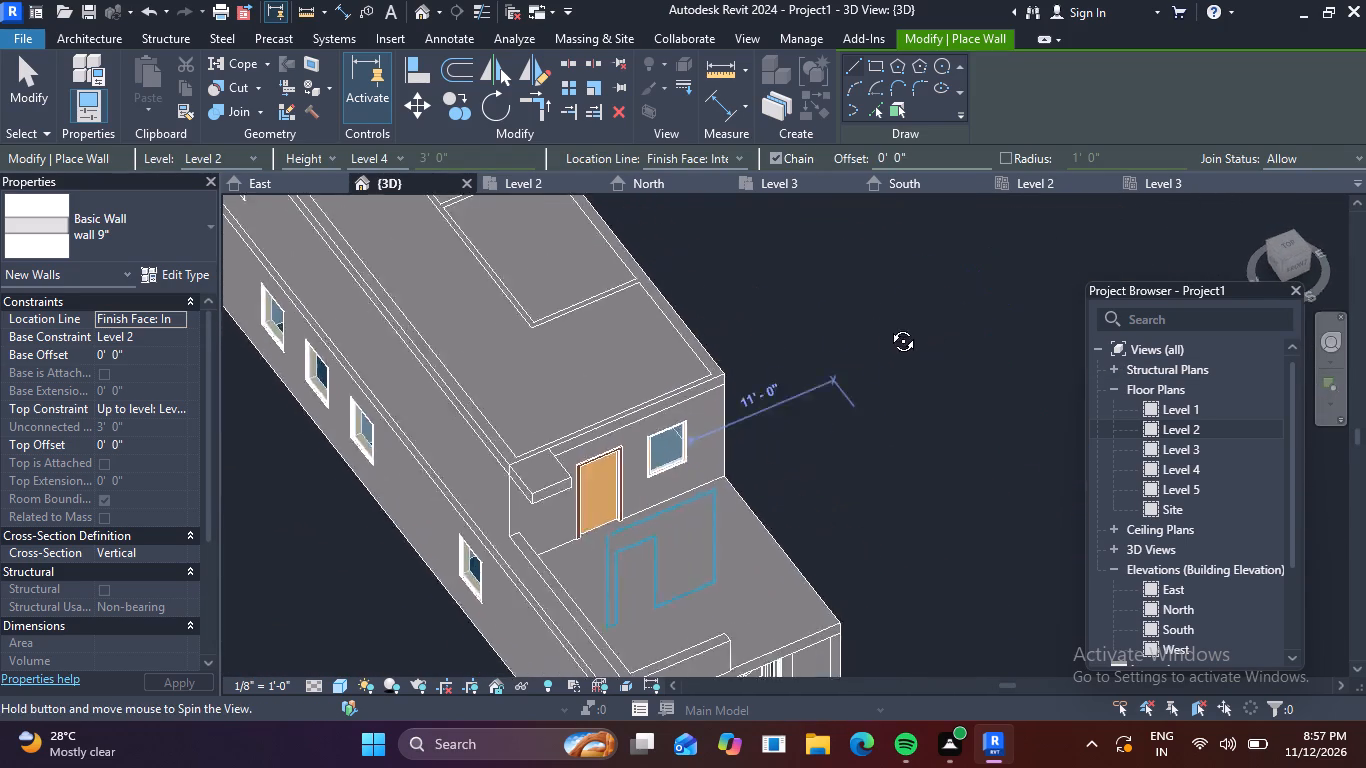
pyautogui.keyDown('shift'); pyautogui.moveTo(888, 326); pyautogui.dragTo(837, 350, button='middle'); pyautogui.keyUp('shift')
pyautogui.moveTo(835, 350); pyautogui.dragTo(1122, 105, button='middle')
pyautogui.keyDown('shift'); pyautogui.moveTo(995, 267); pyautogui.dragTo(954, 281, button='middle'); pyautogui.keyUp('shift')
pyautogui.scroll(4, 582, 484)
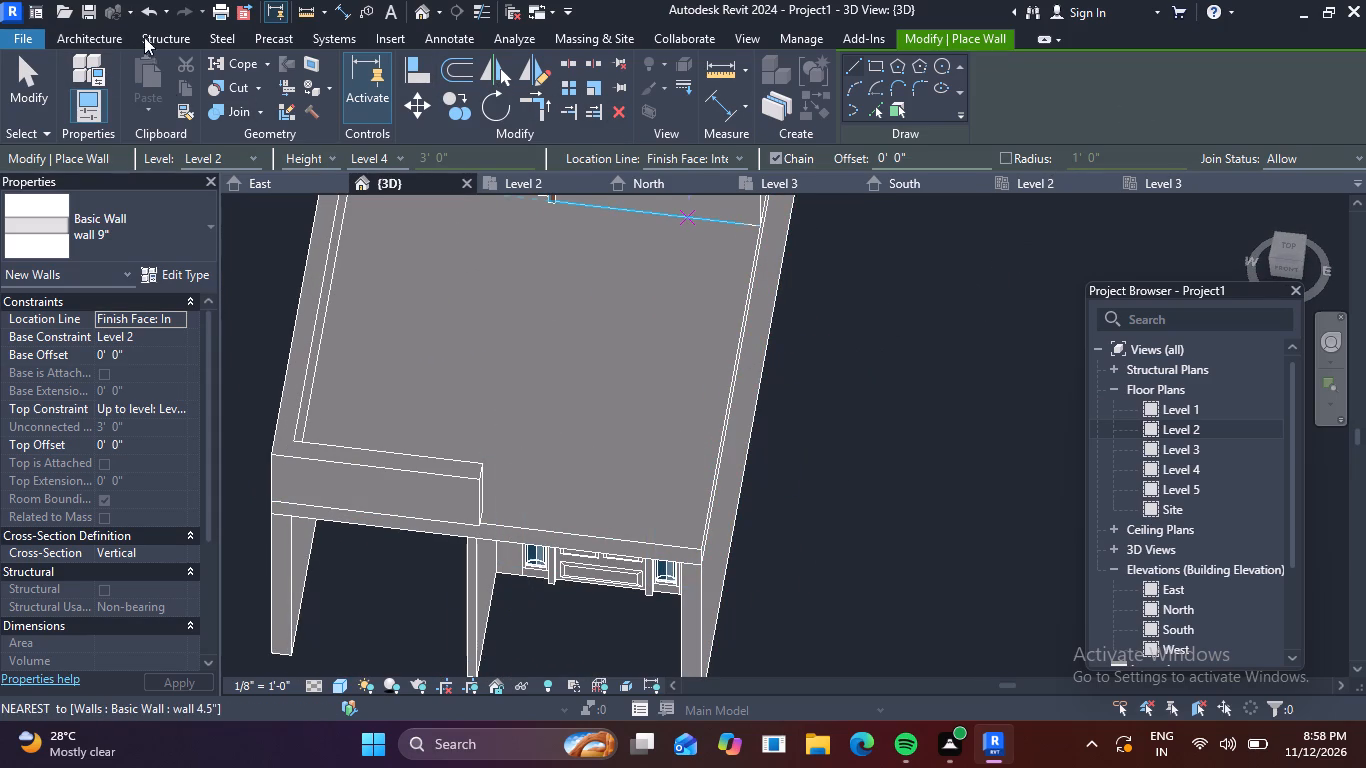
# Start a stair in the Level 2 floor plan and set the assembled stair type's maximum riser height to 6".
pyautogui.click(113, 41)
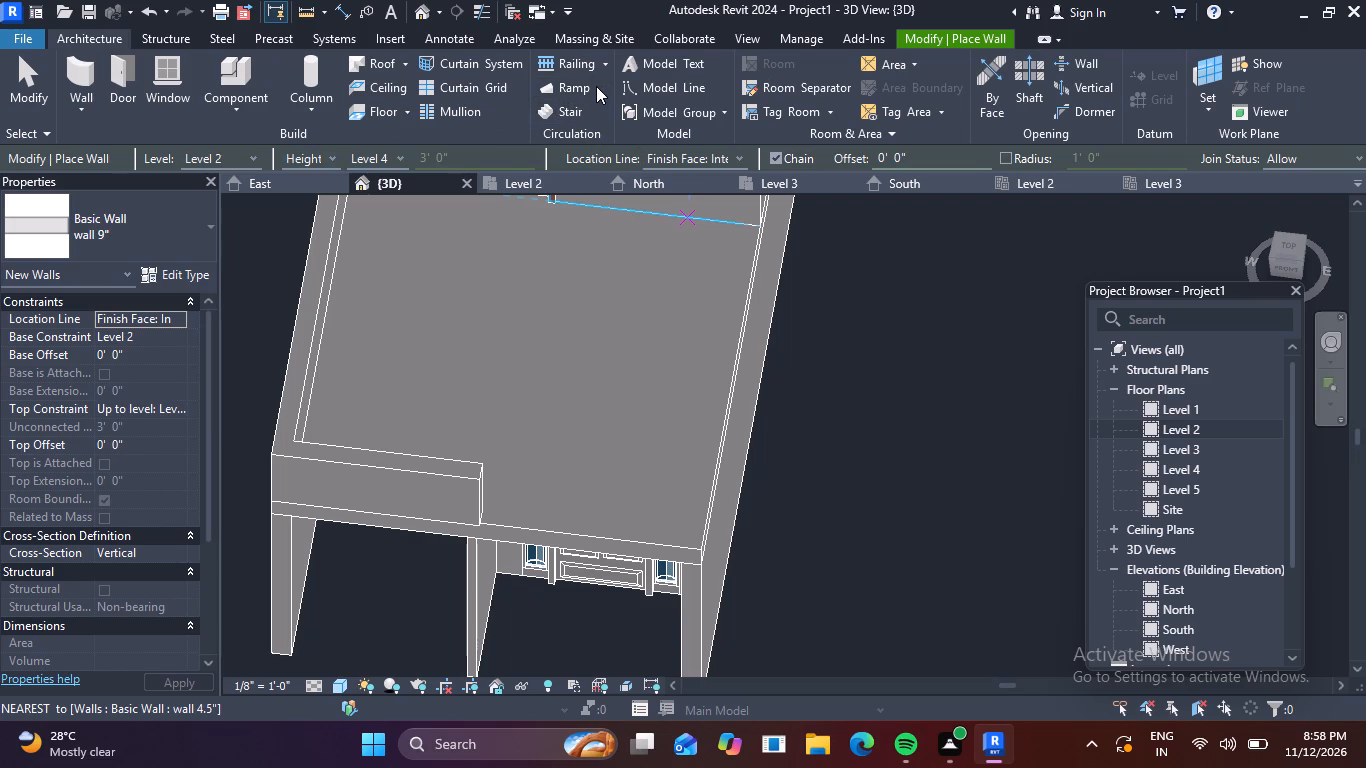
pyautogui.click(578, 112)
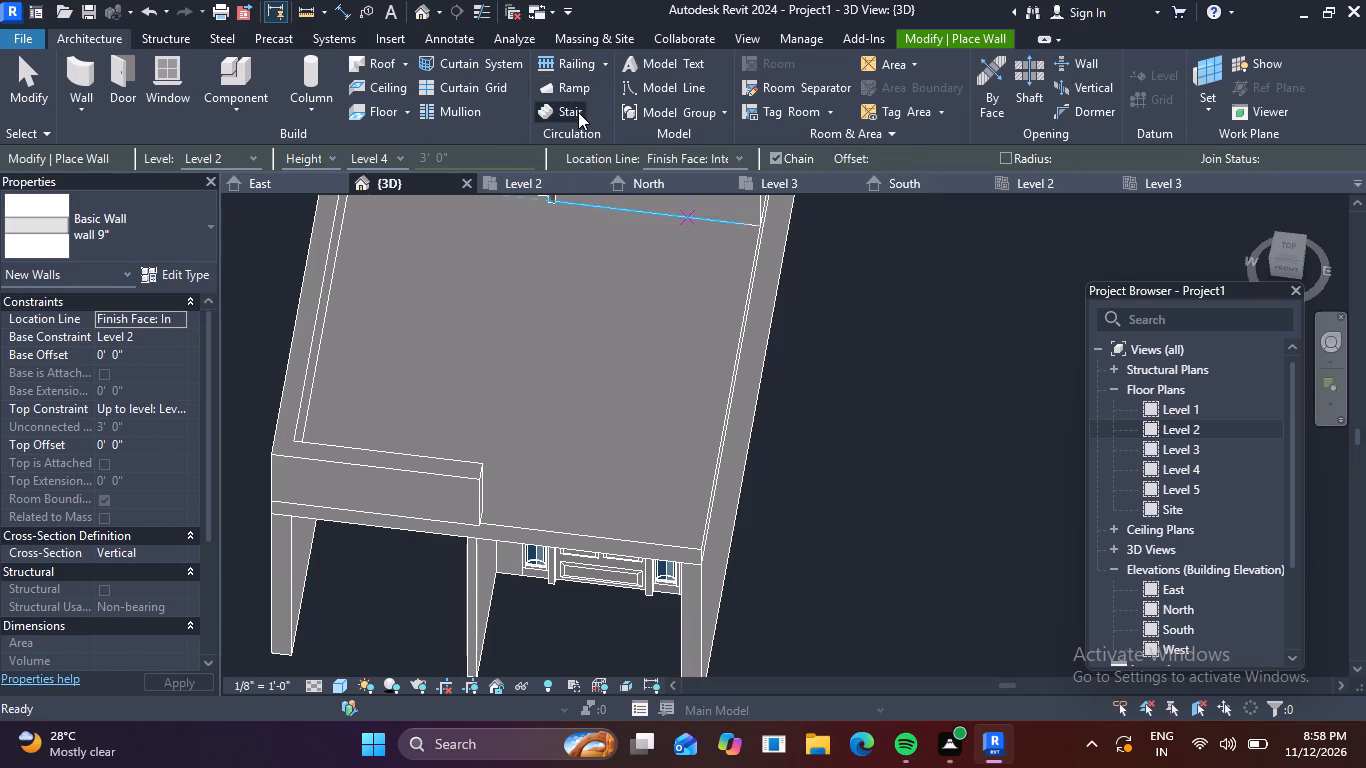
pyautogui.scroll(-2, 519, 310)
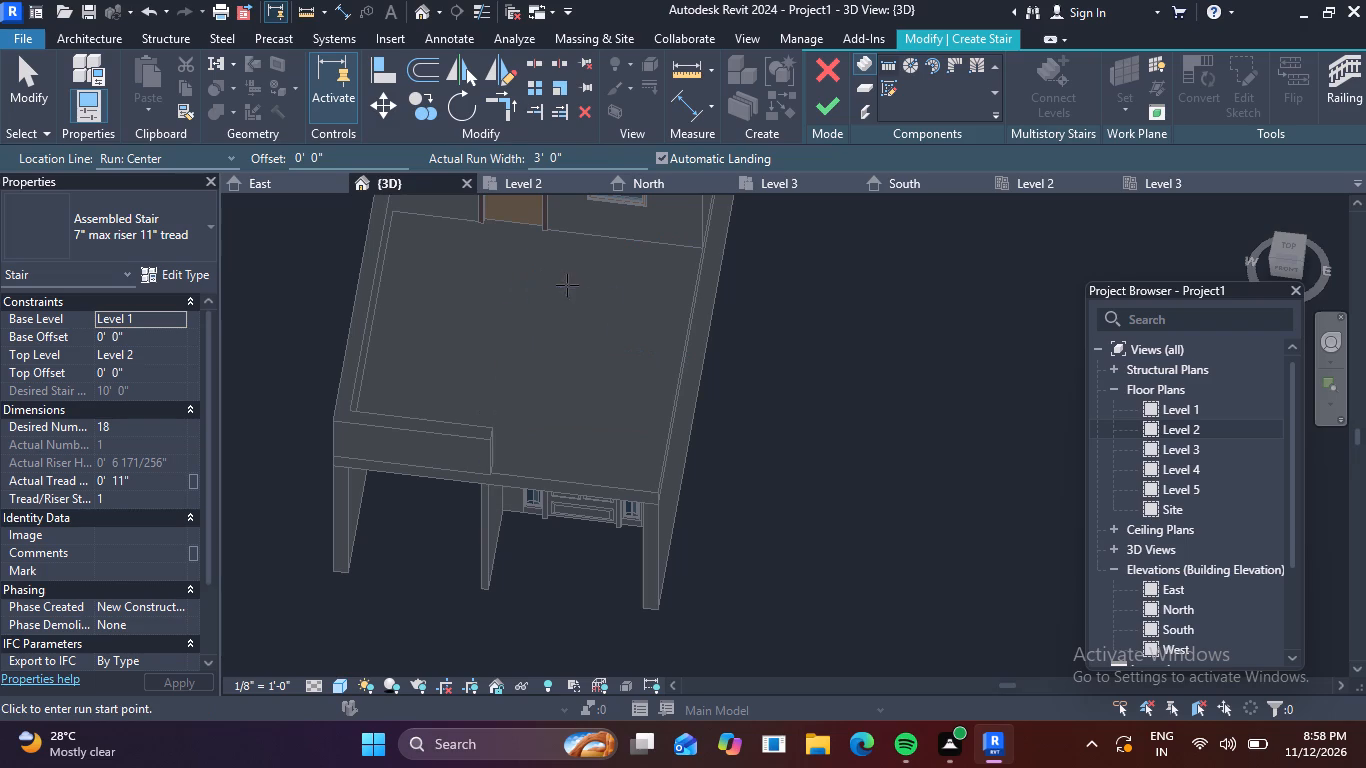
pyautogui.click(546, 188)
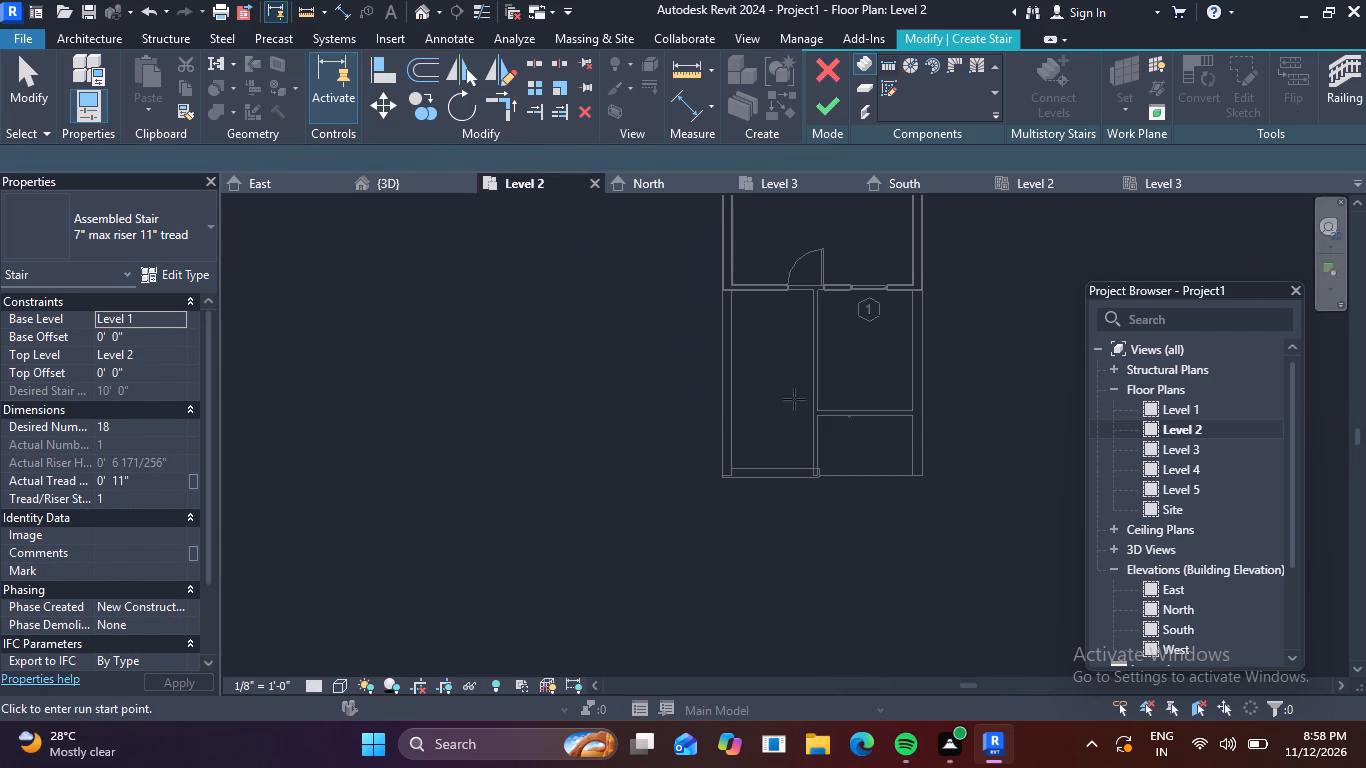
pyautogui.moveTo(837, 423); pyautogui.dragTo(595, 383, button='middle')
pyautogui.scroll(5, 583, 426)
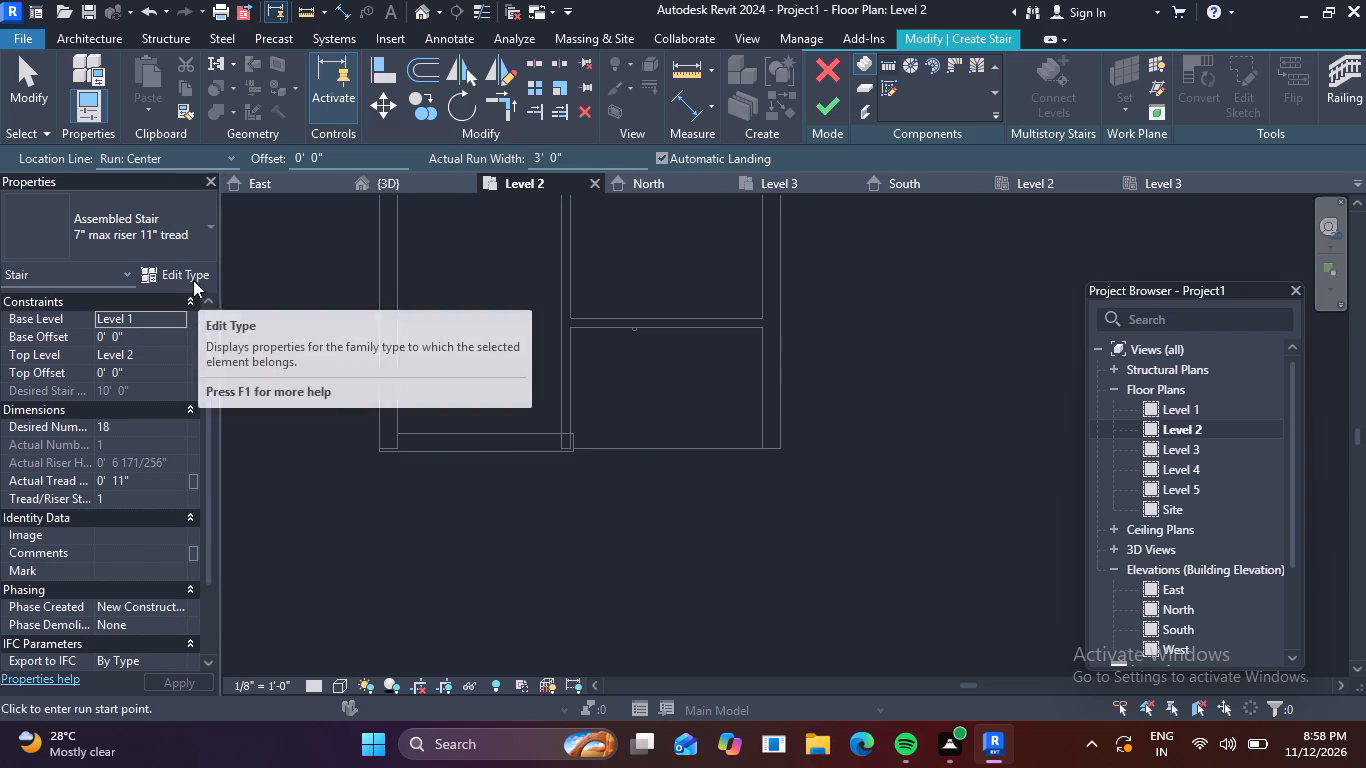
pyautogui.click(207, 235)
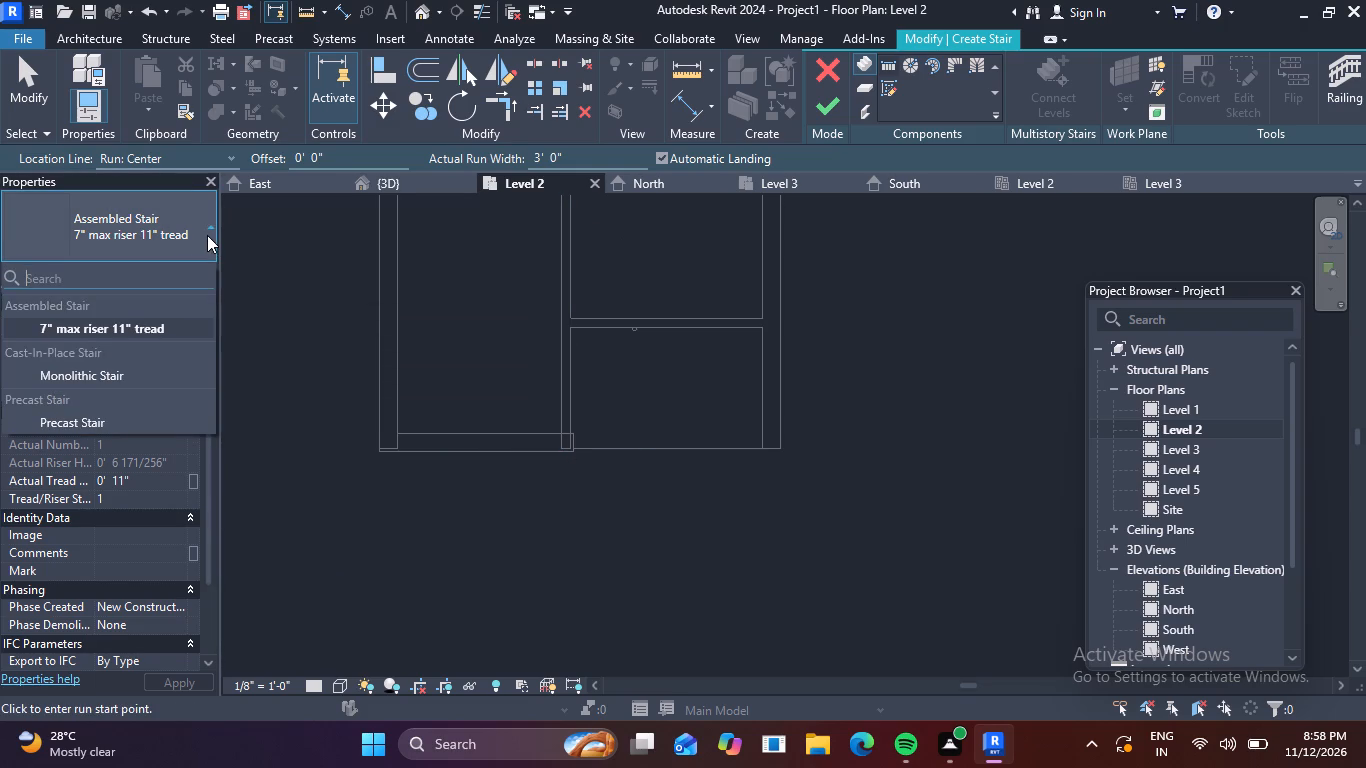
pyautogui.click(207, 235)
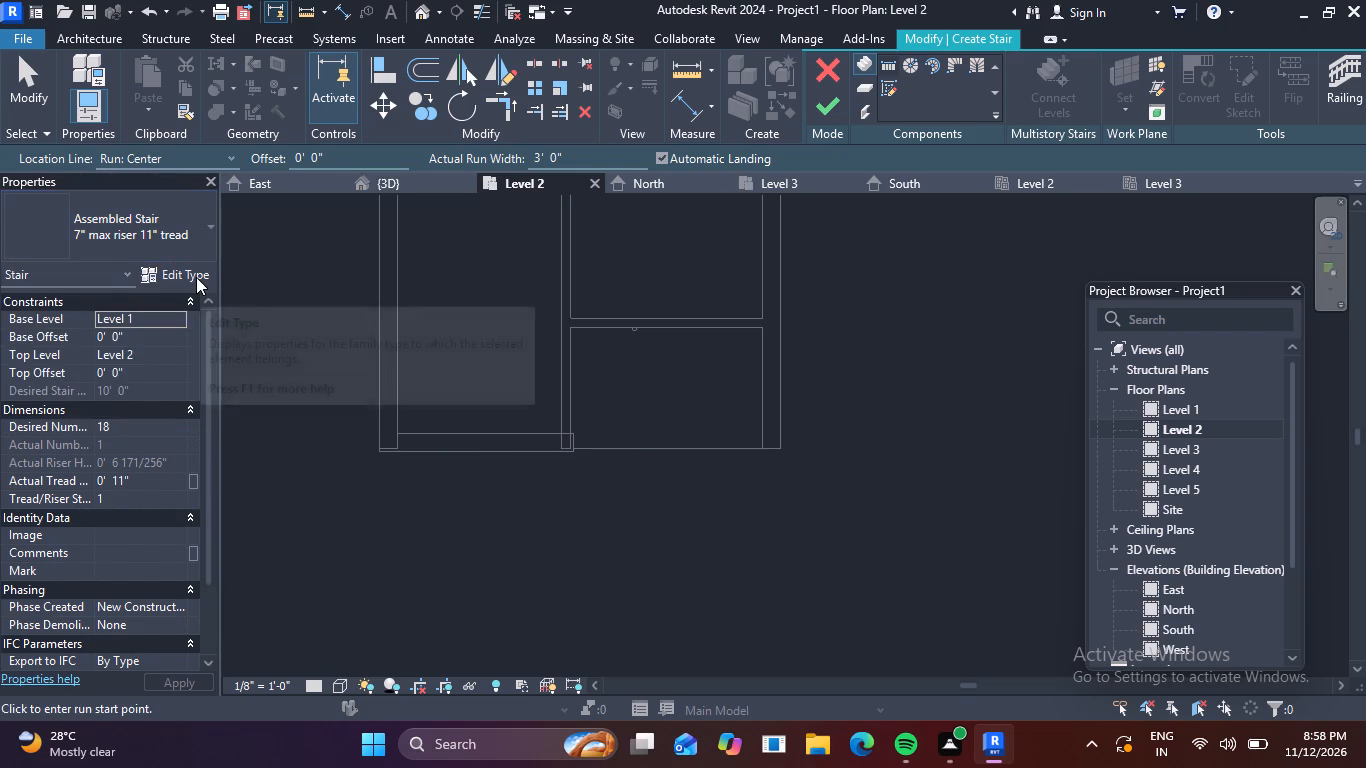
pyautogui.click(196, 277)
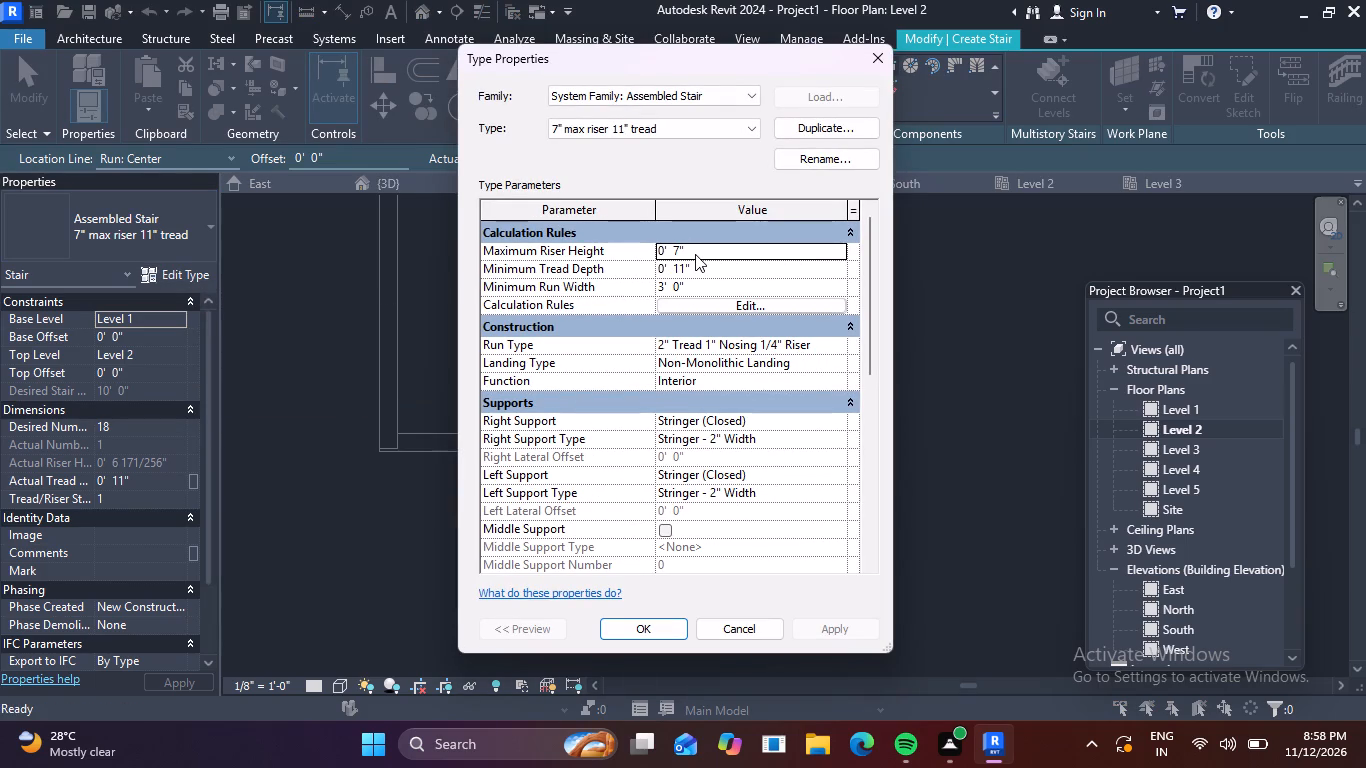
pyautogui.click(695, 254)
pyautogui.press('BackSpace')
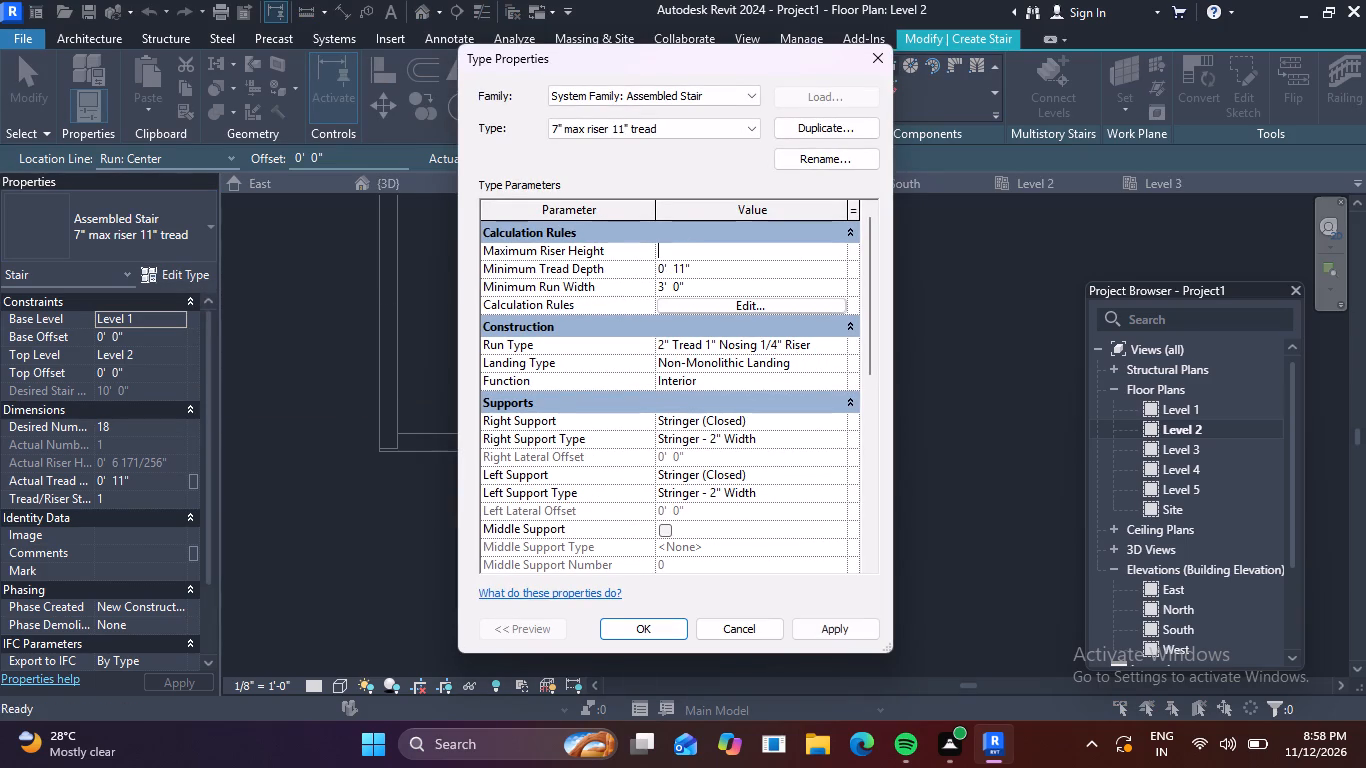
pyautogui.press('7')
pyautogui.press('BackSpace')
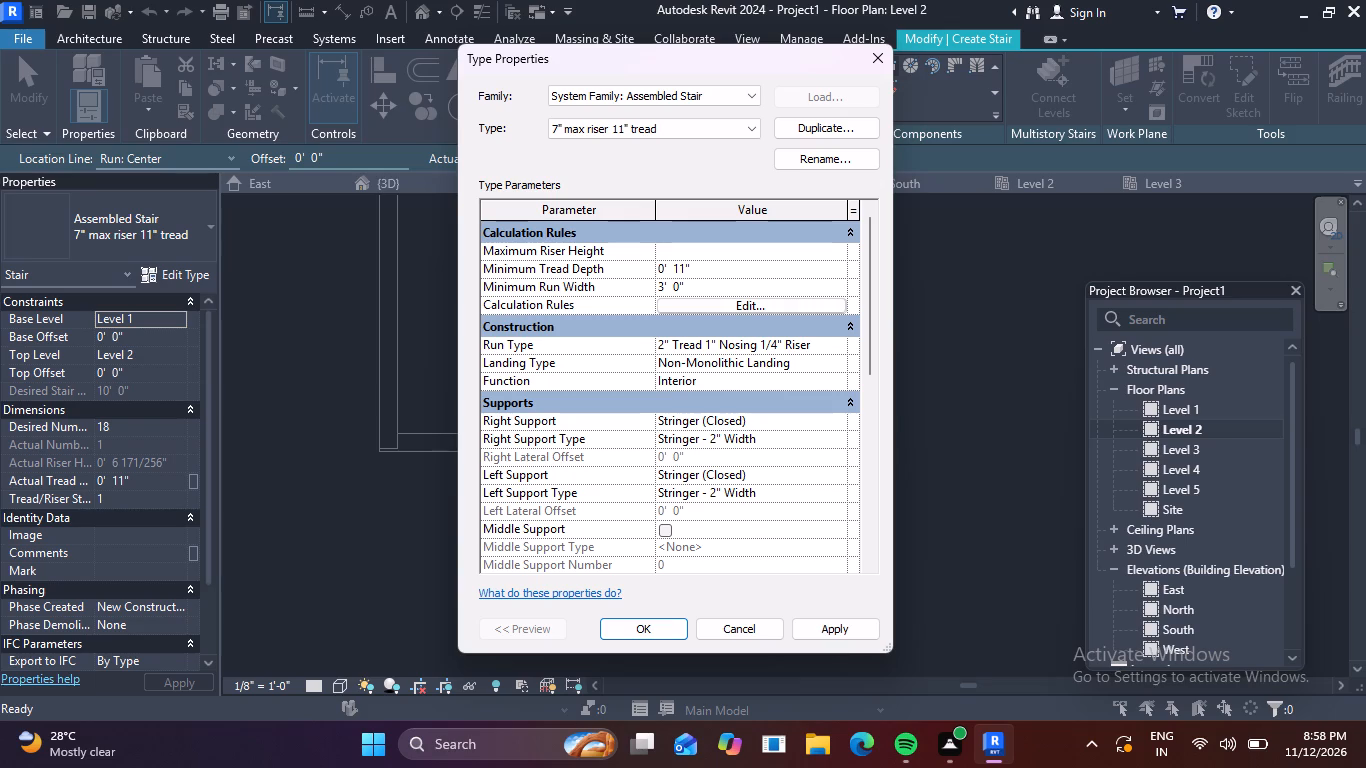
pyautogui.write('6"')
pyautogui.click(657, 626)
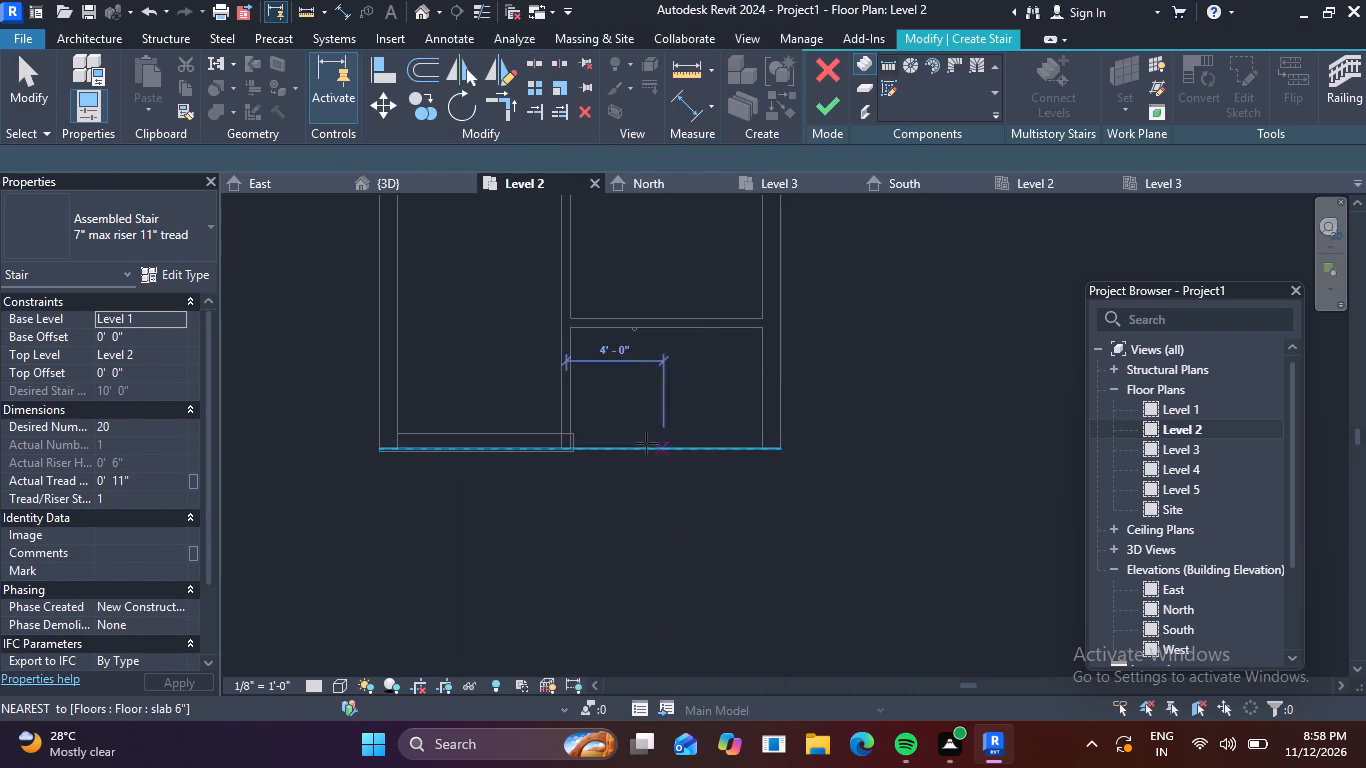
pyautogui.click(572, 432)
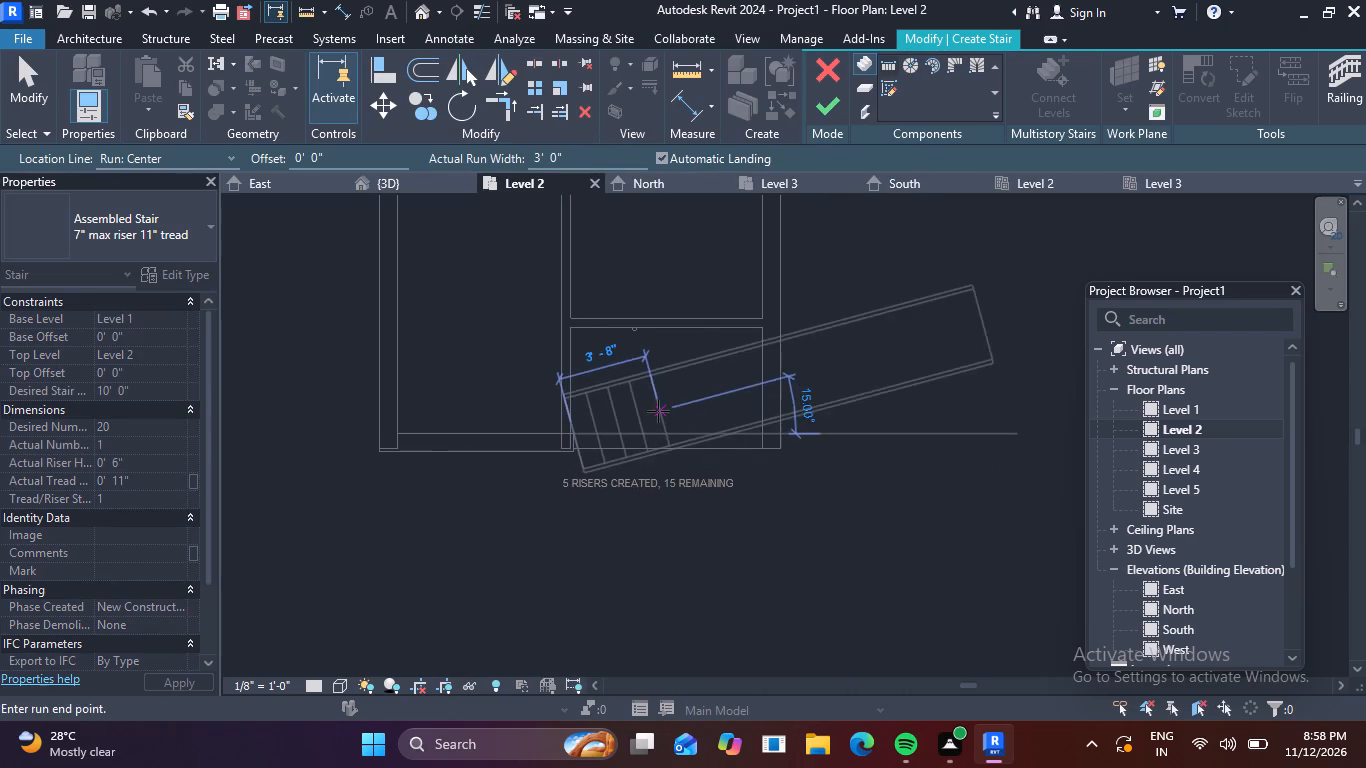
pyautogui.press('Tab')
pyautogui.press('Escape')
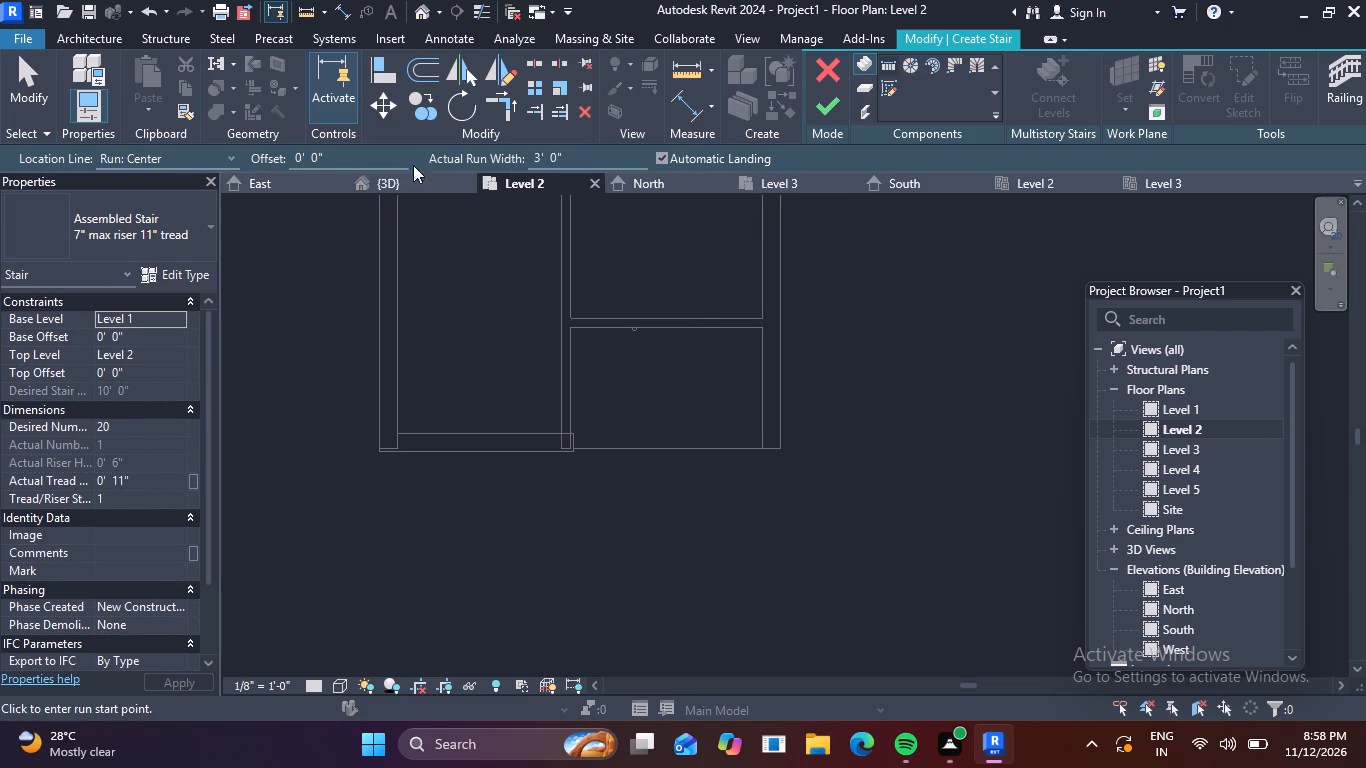
# With the location line at Run: Right, draw a 9-riser run about 7' 4" long eastward from the front terrace's south parapet end.
pyautogui.click(232, 159)
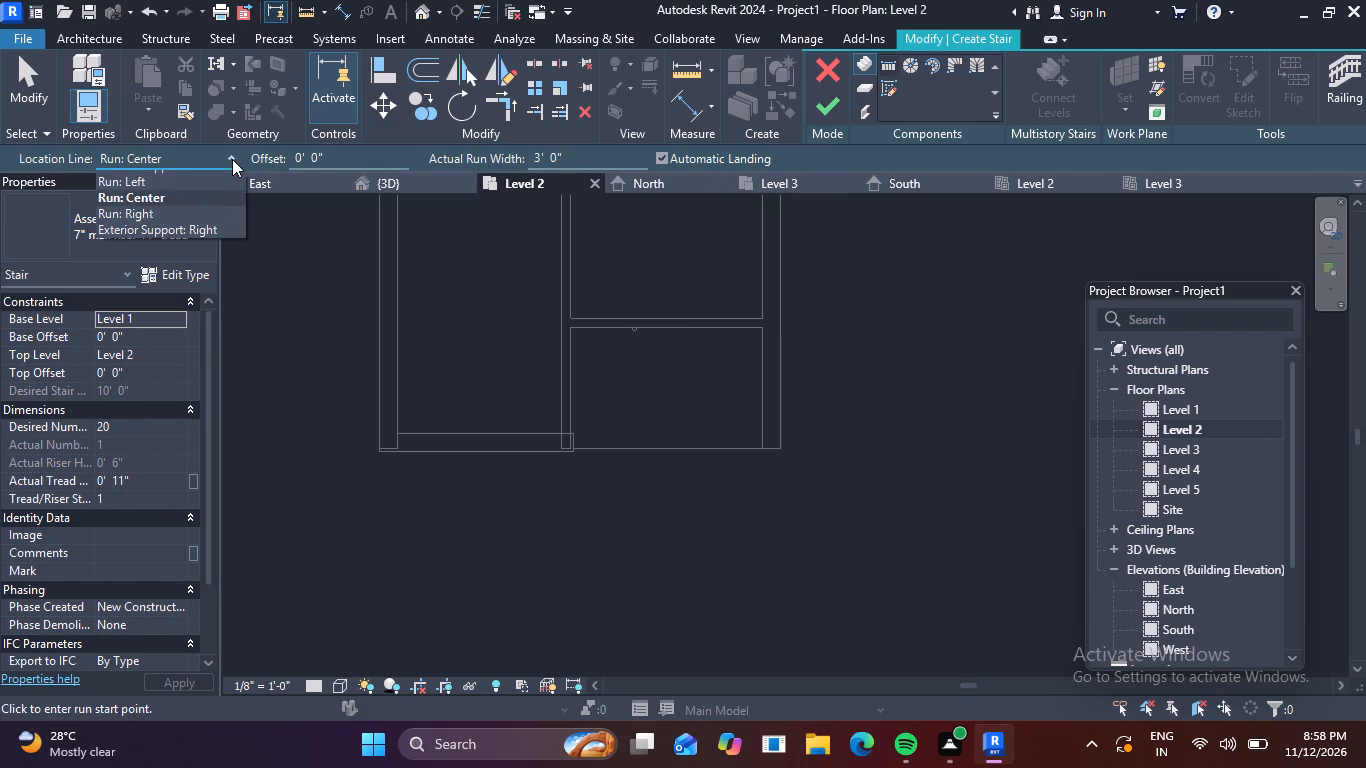
pyautogui.click(198, 225)
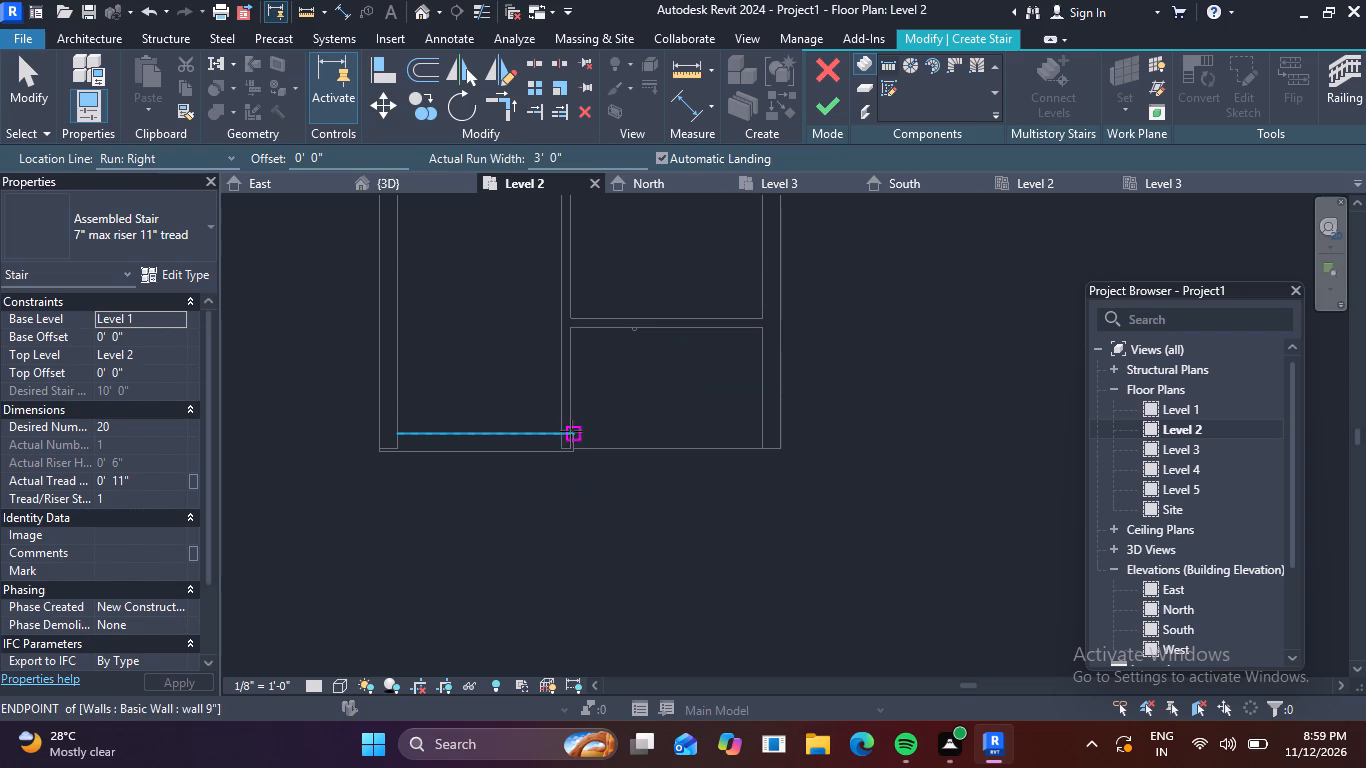
pyautogui.click(573, 435)
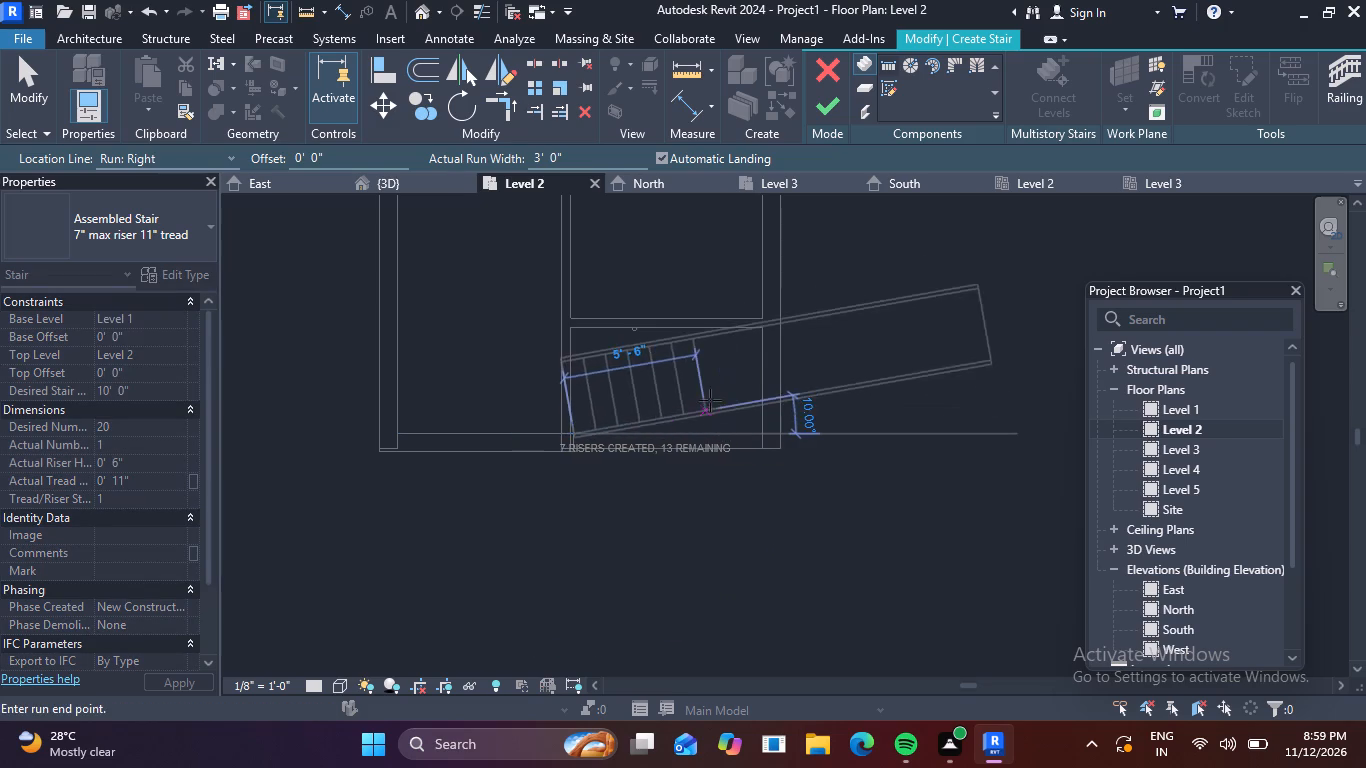
pyautogui.click(759, 431)
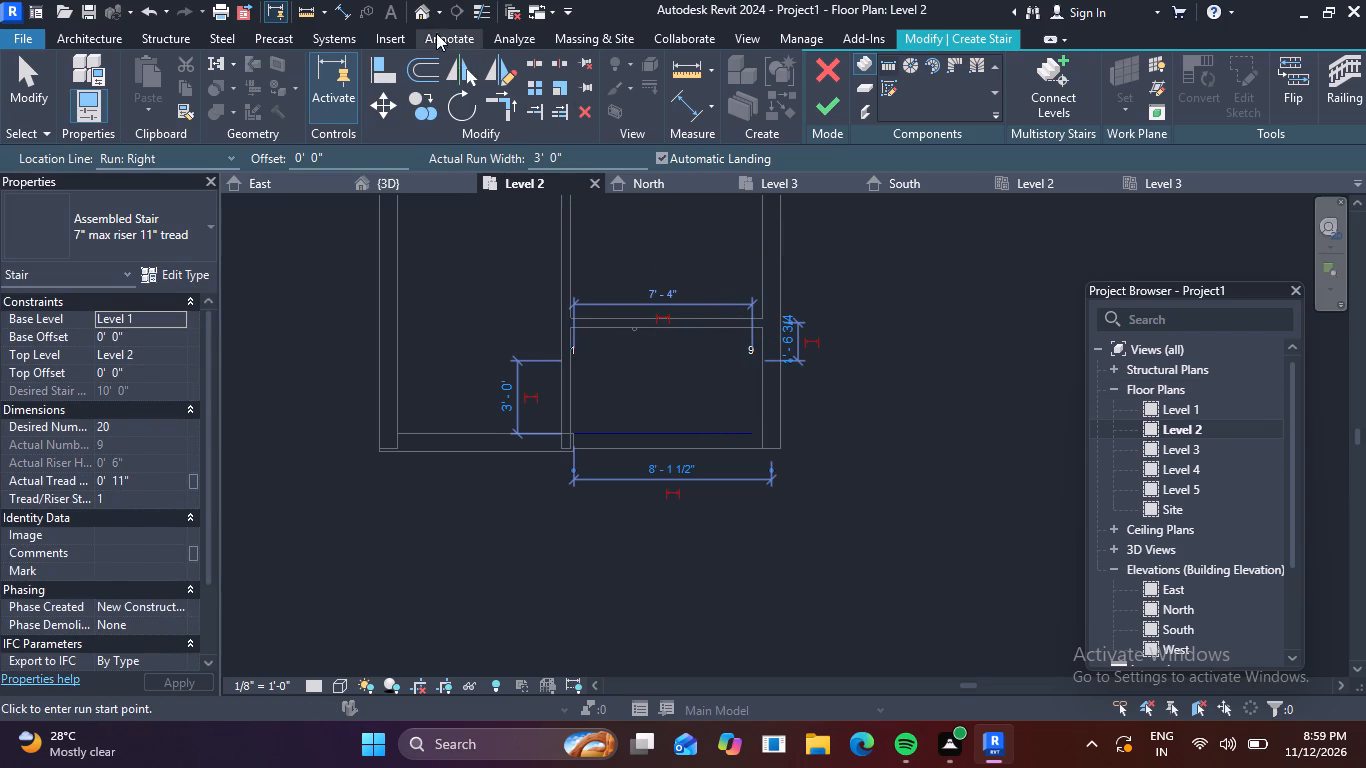
# Examine the new stair run's height and position in the 3D view and in the East, North and South elevations.
pyautogui.click(420, 12)
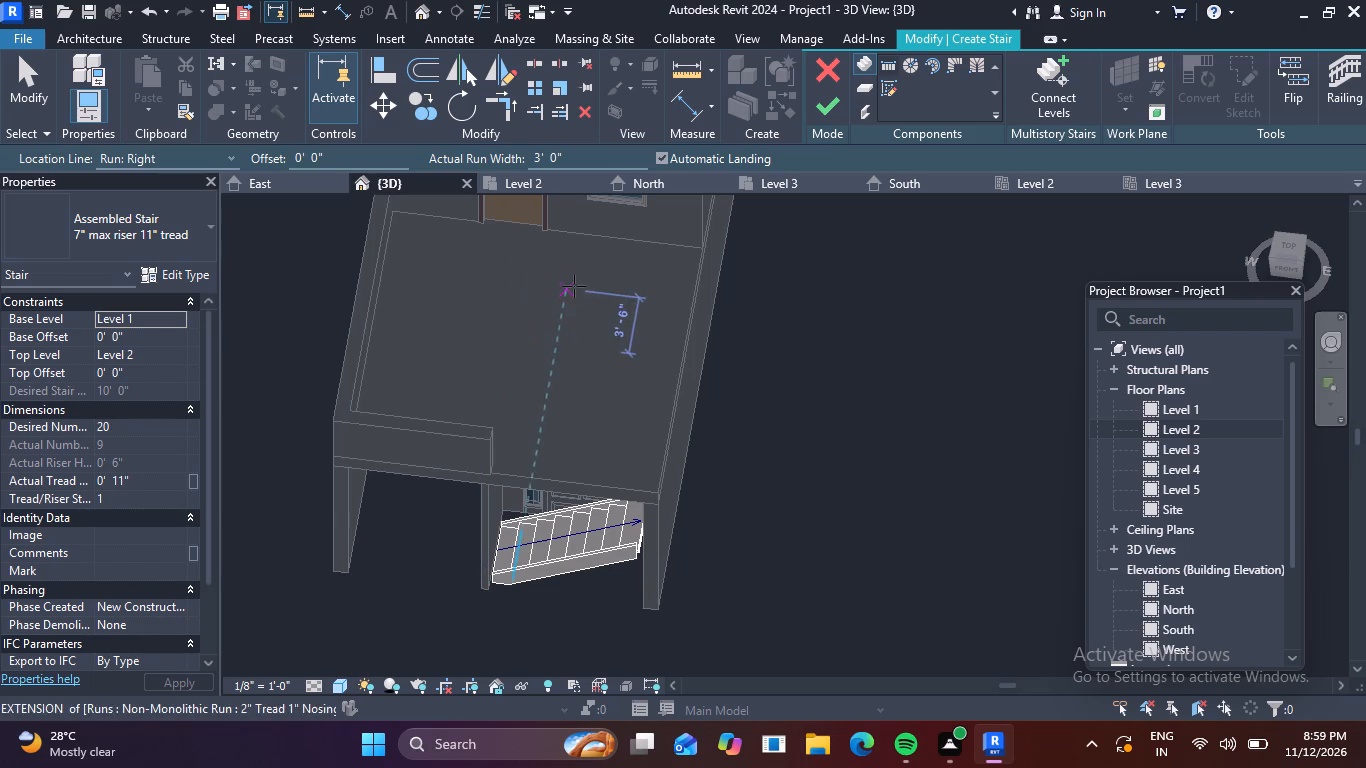
pyautogui.scroll(5, 565, 555)
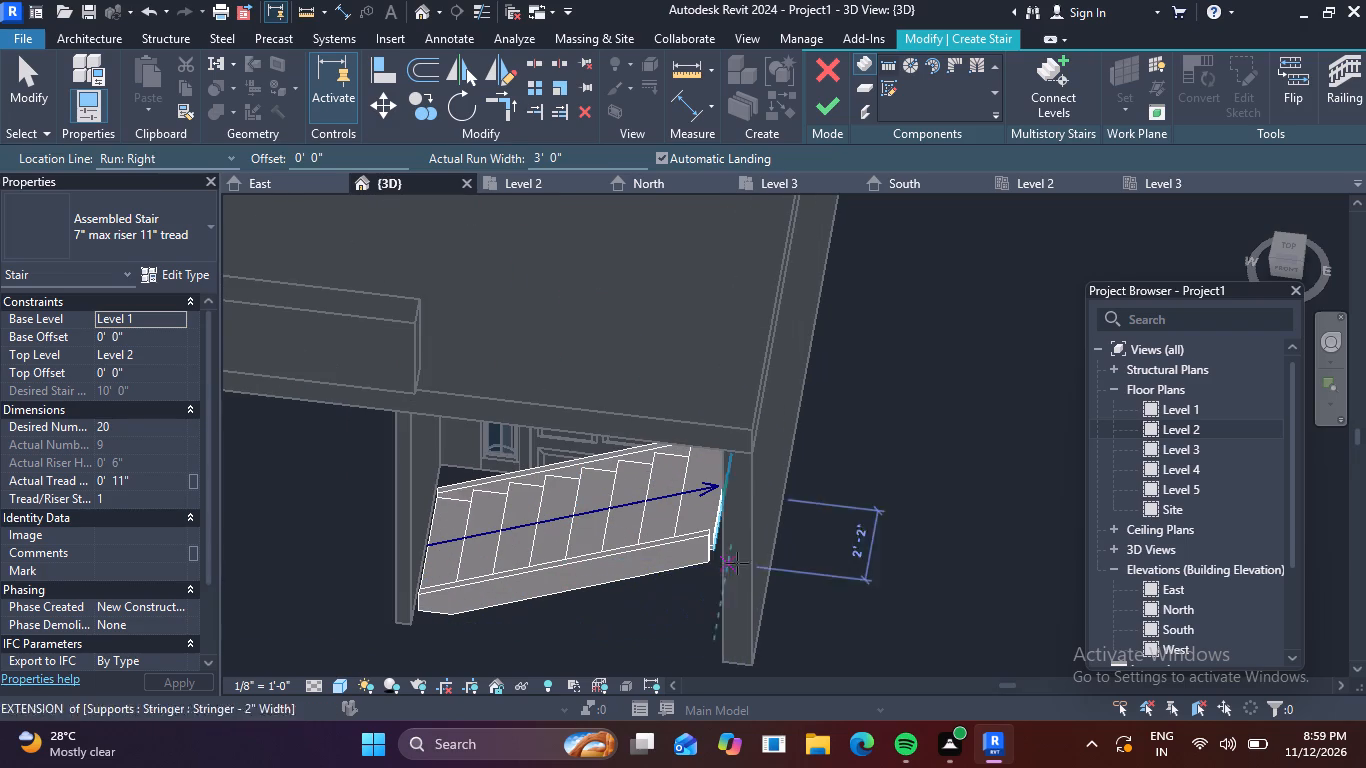
pyautogui.doubleClick(1161, 593)
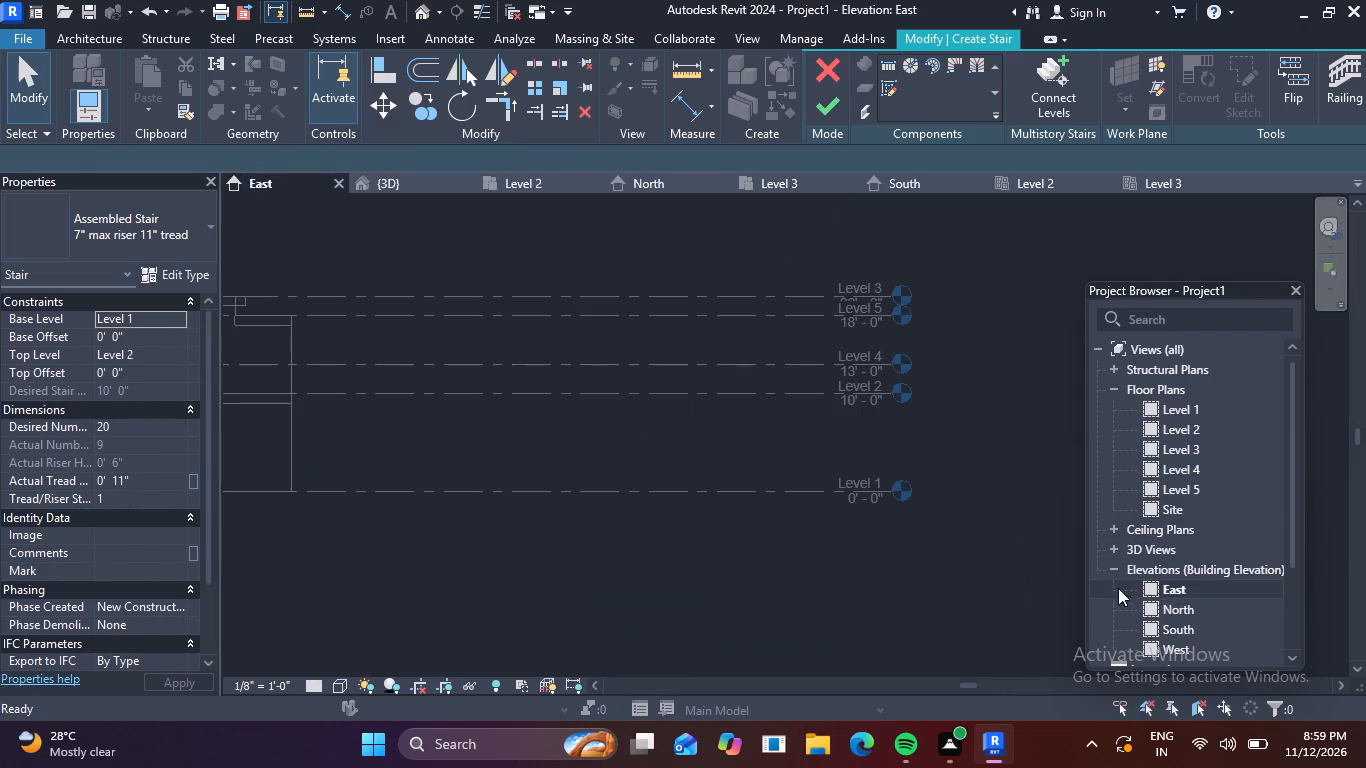
pyautogui.scroll(-5, 675, 447)
pyautogui.moveTo(685, 453); pyautogui.dragTo(773, 459, button='middle')
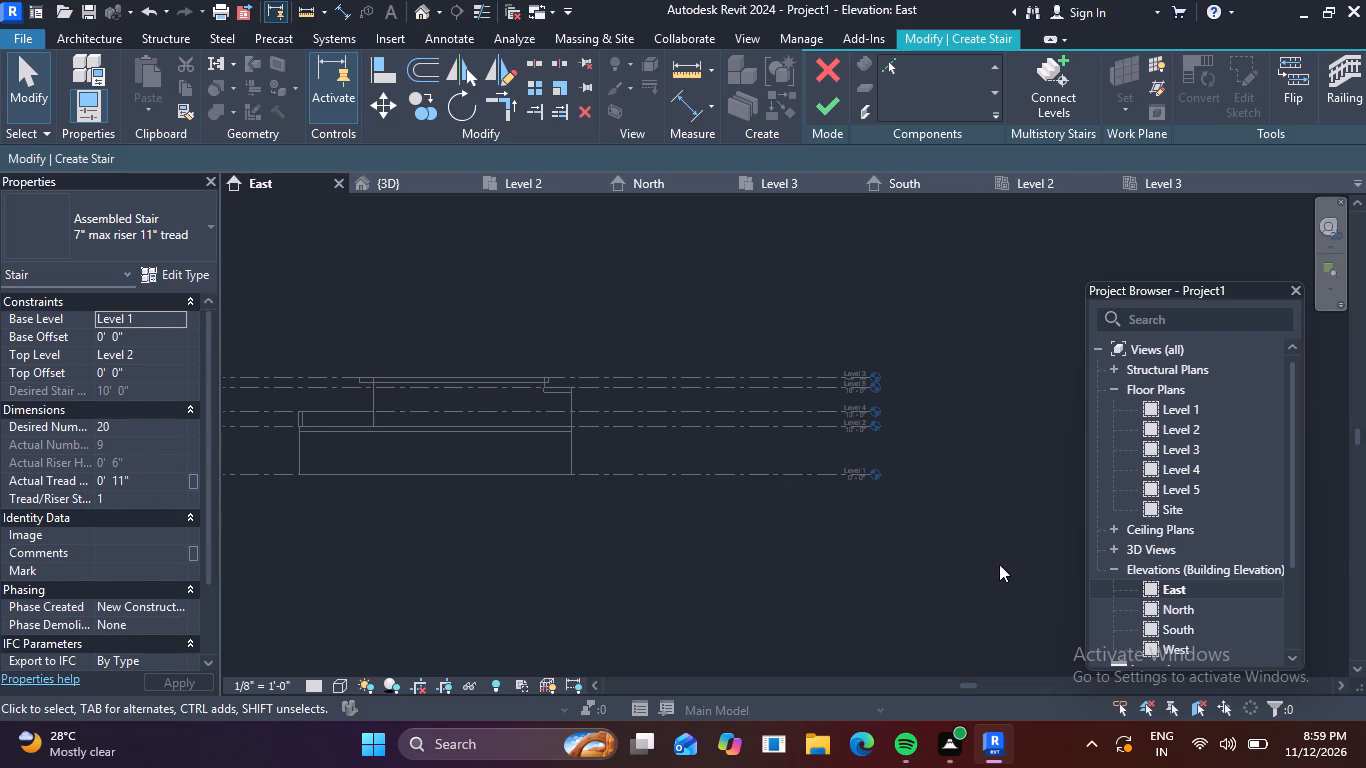
pyautogui.doubleClick(1183, 606)
pyautogui.scroll(-5, 853, 504)
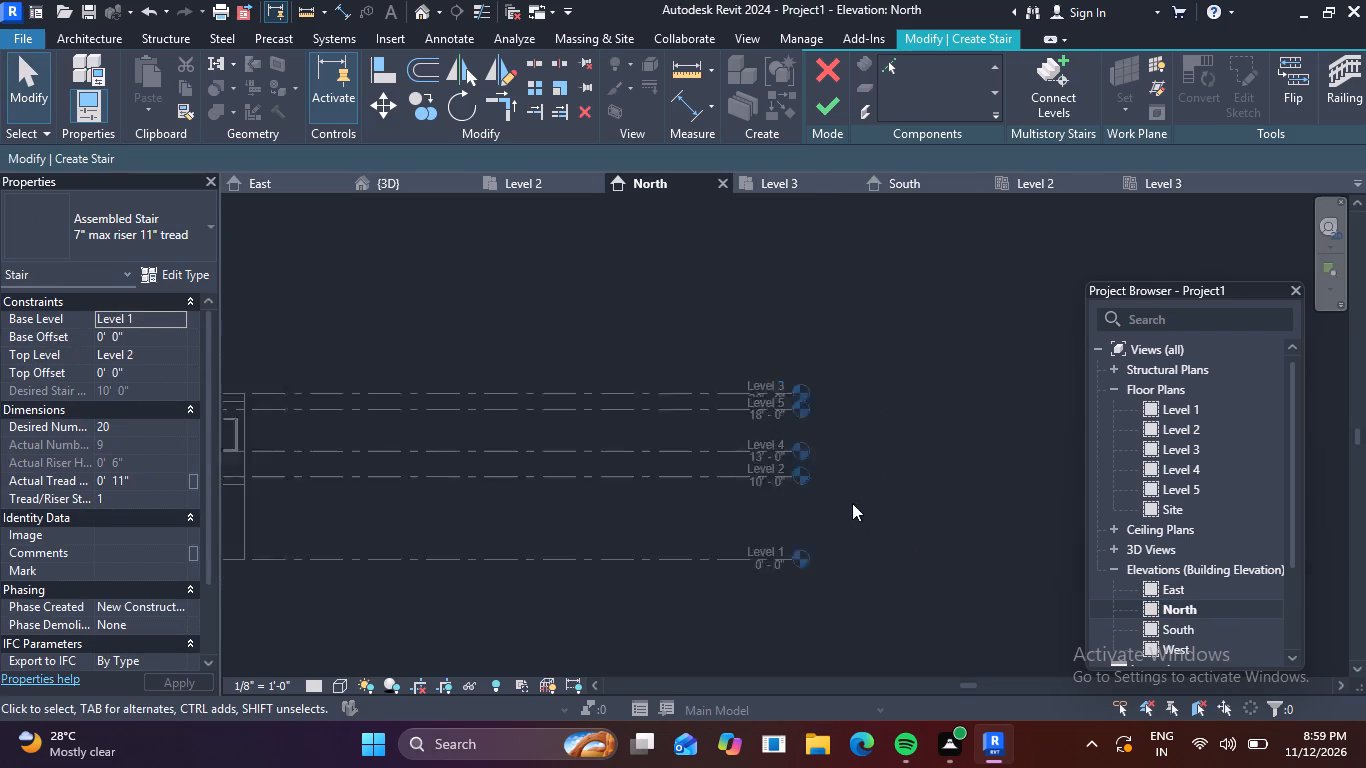
pyautogui.scroll(-3, 711, 494)
pyautogui.moveTo(708, 494); pyautogui.dragTo(727, 494, button='middle')
pyautogui.scroll(5, 453, 502)
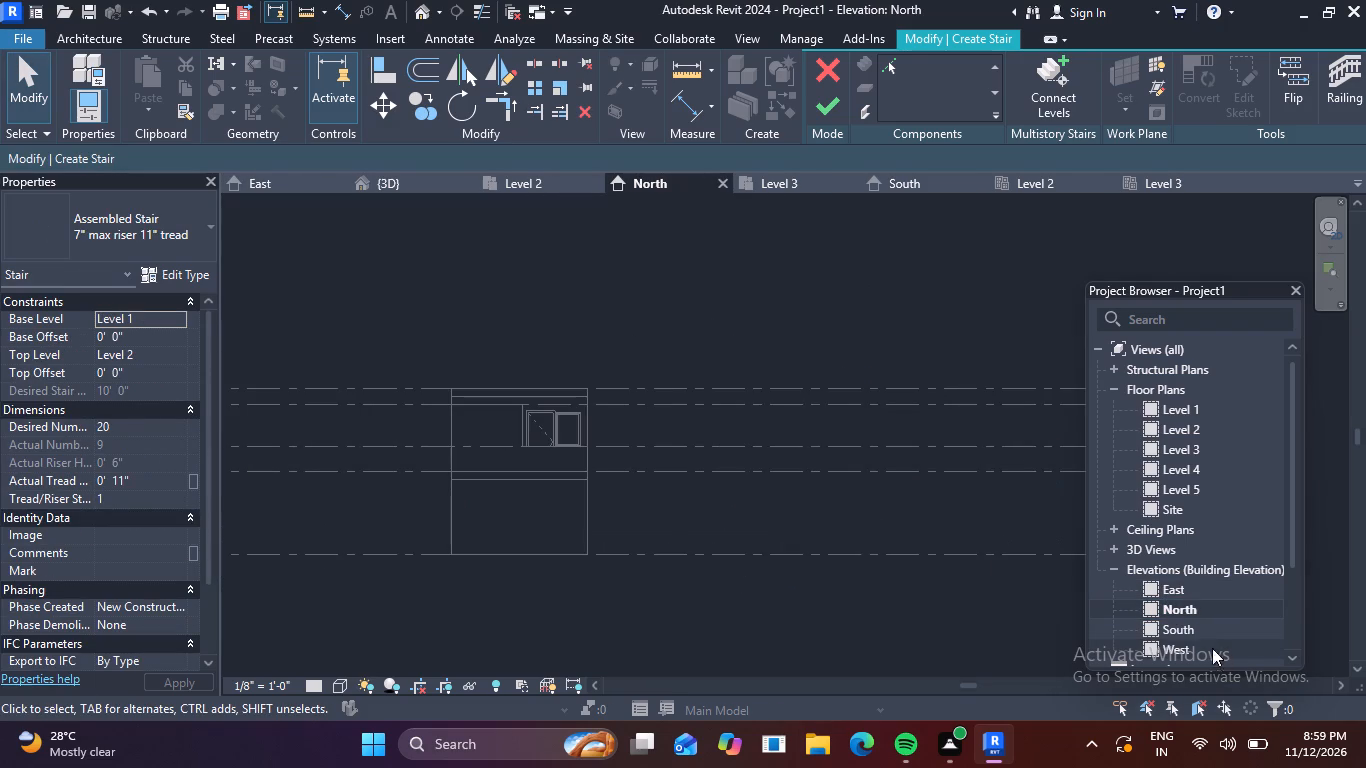
pyautogui.doubleClick(1176, 624)
pyautogui.scroll(-4, 723, 553)
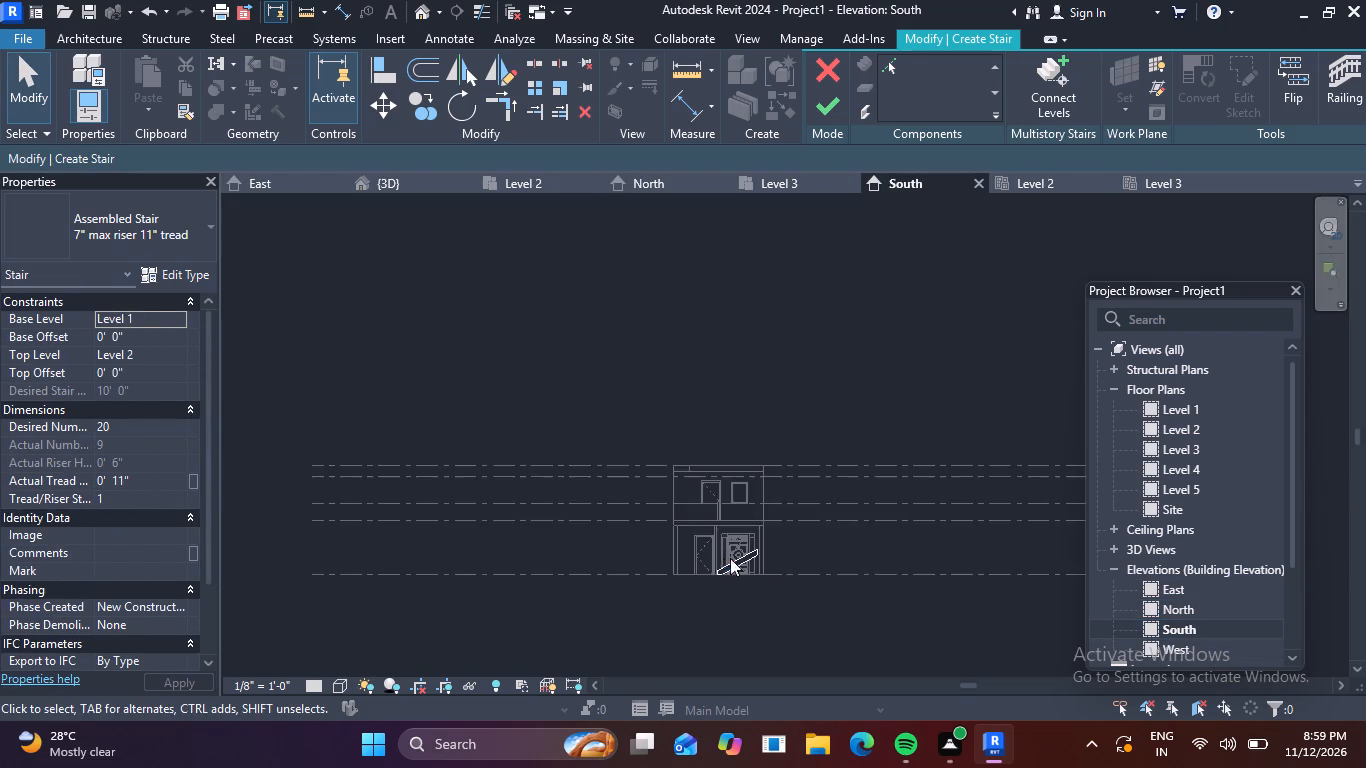
pyautogui.scroll(5, 748, 573)
# In the South elevation, try to nudge the stair run's near stringer upward and sideways, and delete that stringer.
pyautogui.click(723, 553)
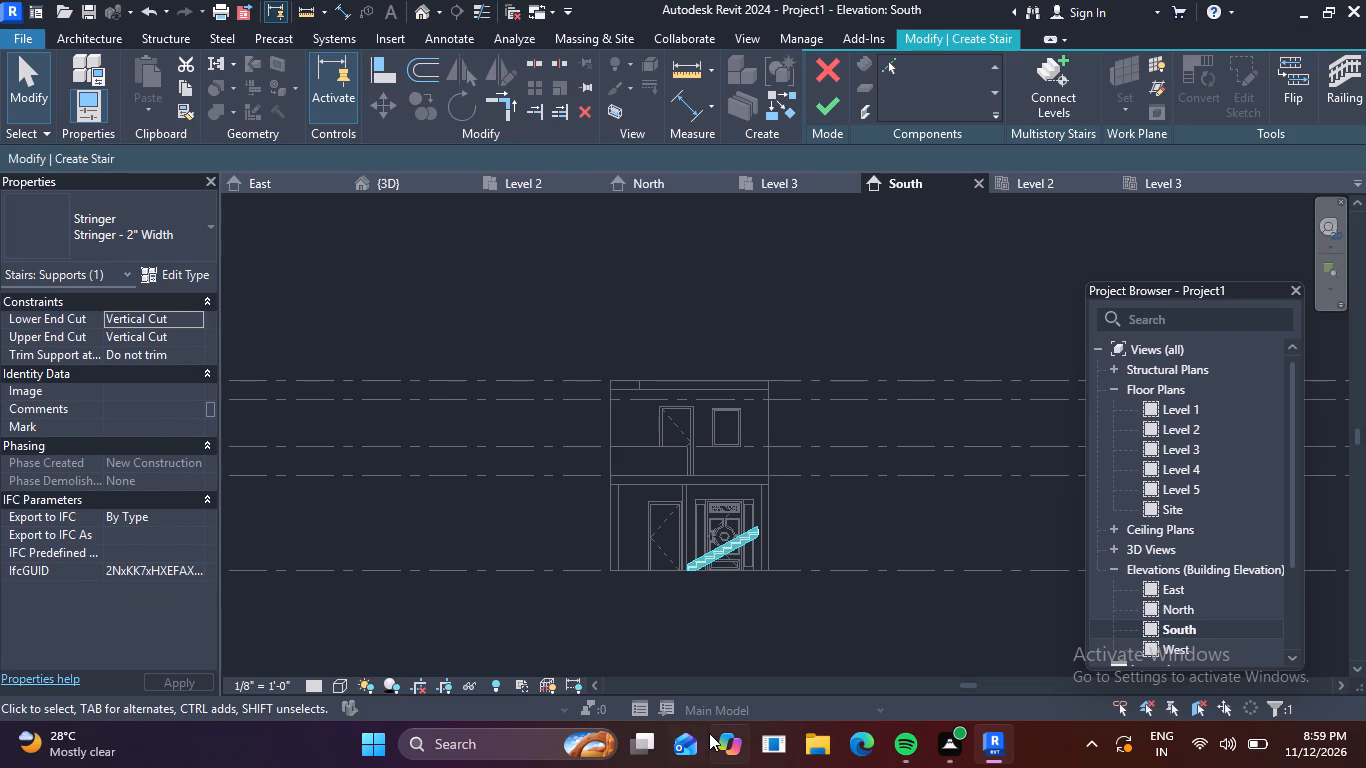
pyautogui.hotkey('ctrl', 'alt', 'Up')
pyautogui.hotkey('ctrl', 'alt', 'Up')
pyautogui.hotkey('ctrl', 'alt', 'Up')
pyautogui.hotkey('ctrl', 'alt', 'Up')
pyautogui.hotkey('ctrl', 'alt', 'Up')
pyautogui.hotkey('ctrl', 'alt', 'Up')
pyautogui.hotkey('ctrl', 'alt', 'Up')
pyautogui.hotkey('ctrl', 'alt', 'Right')
pyautogui.hotkey('ctrl', 'alt', 'Right')
pyautogui.hotkey('ctrl', 'alt', 'Right')
pyautogui.hotkey('ctrl', 'alt', 'Right')
pyautogui.hotkey('ctrl', 'alt', 'Right')
pyautogui.hotkey('ctrl', 'alt', 'Right')
pyautogui.hotkey('ctrl', 'alt', 'Right')
pyautogui.hotkey('ctrl', 'alt', 'Up')
pyautogui.hotkey('ctrl', 'alt', 'Up')
pyautogui.hotkey('ctrl', 'alt', 'Up')
pyautogui.hotkey('ctrl', 'alt', 'Up')
pyautogui.hotkey('ctrl', 'alt', 'Up')
pyautogui.press('Delete')
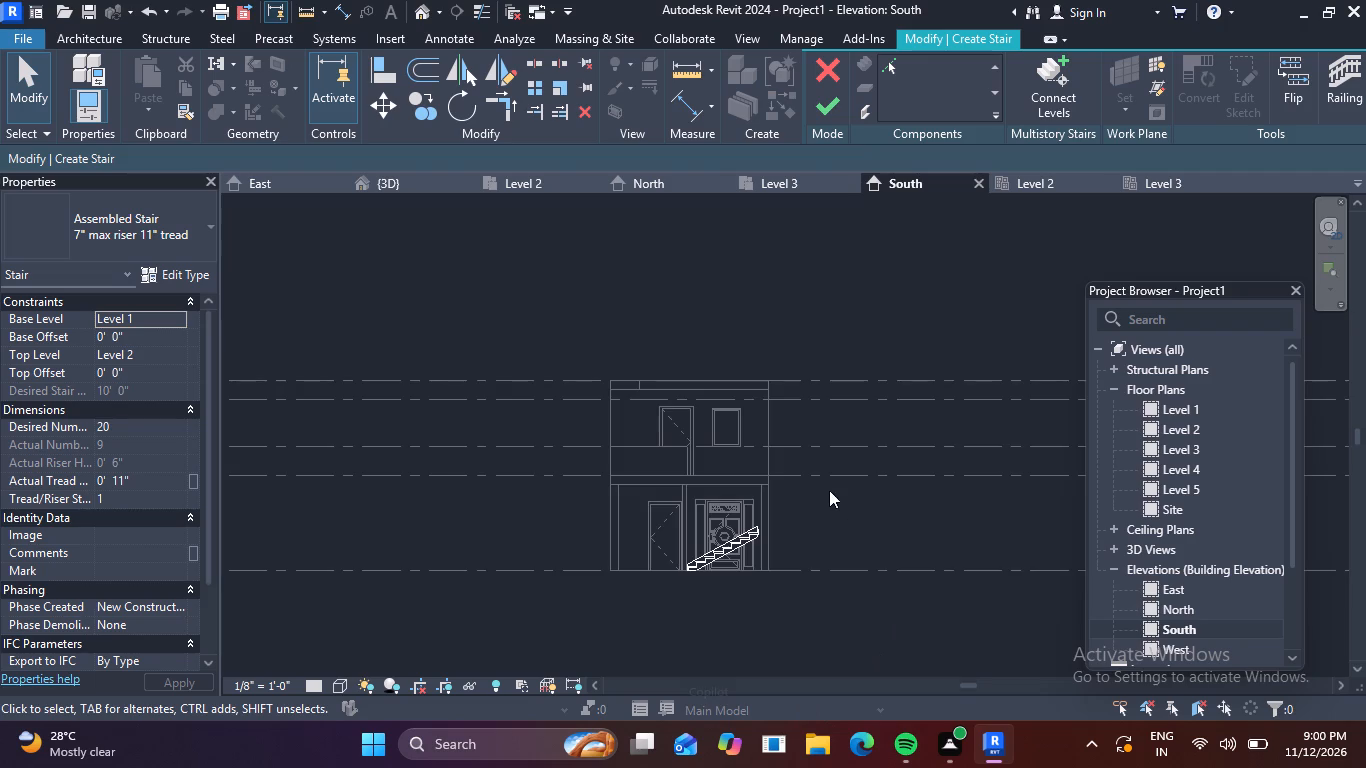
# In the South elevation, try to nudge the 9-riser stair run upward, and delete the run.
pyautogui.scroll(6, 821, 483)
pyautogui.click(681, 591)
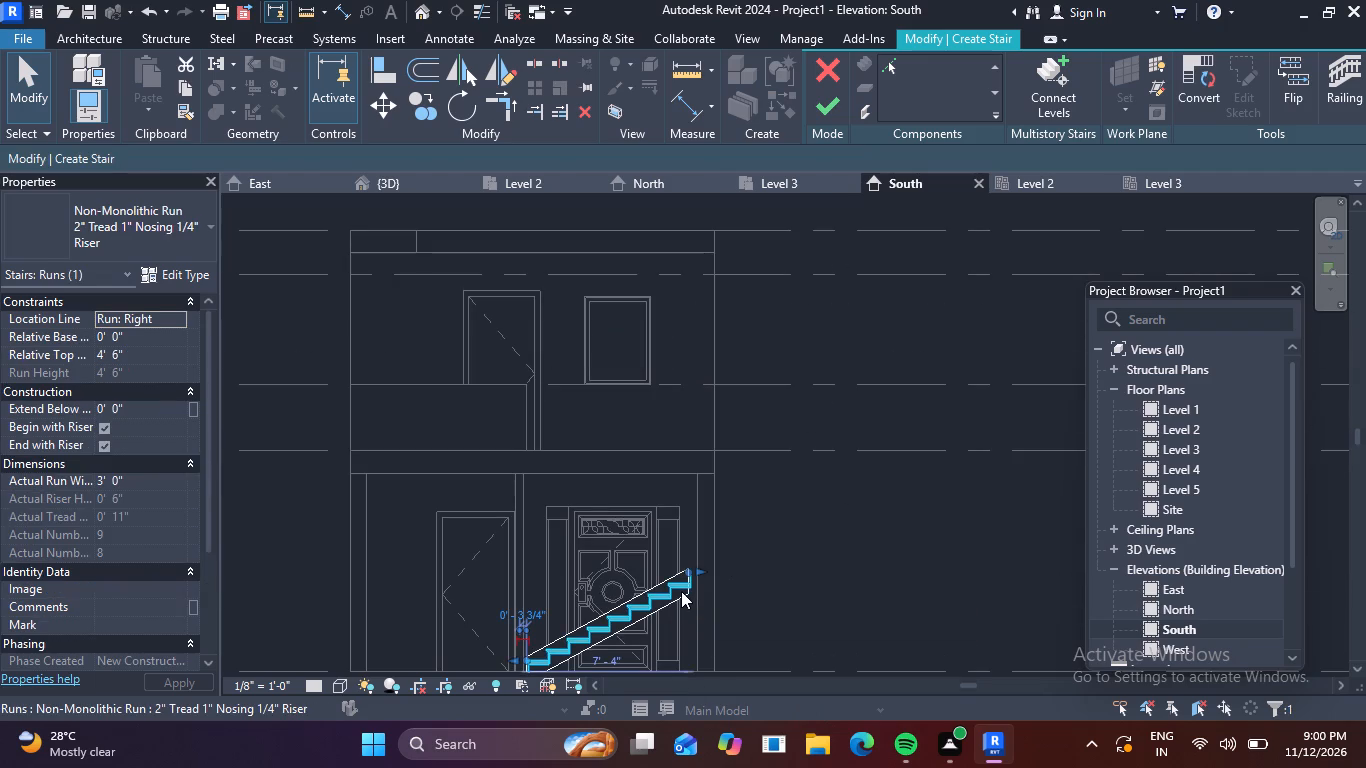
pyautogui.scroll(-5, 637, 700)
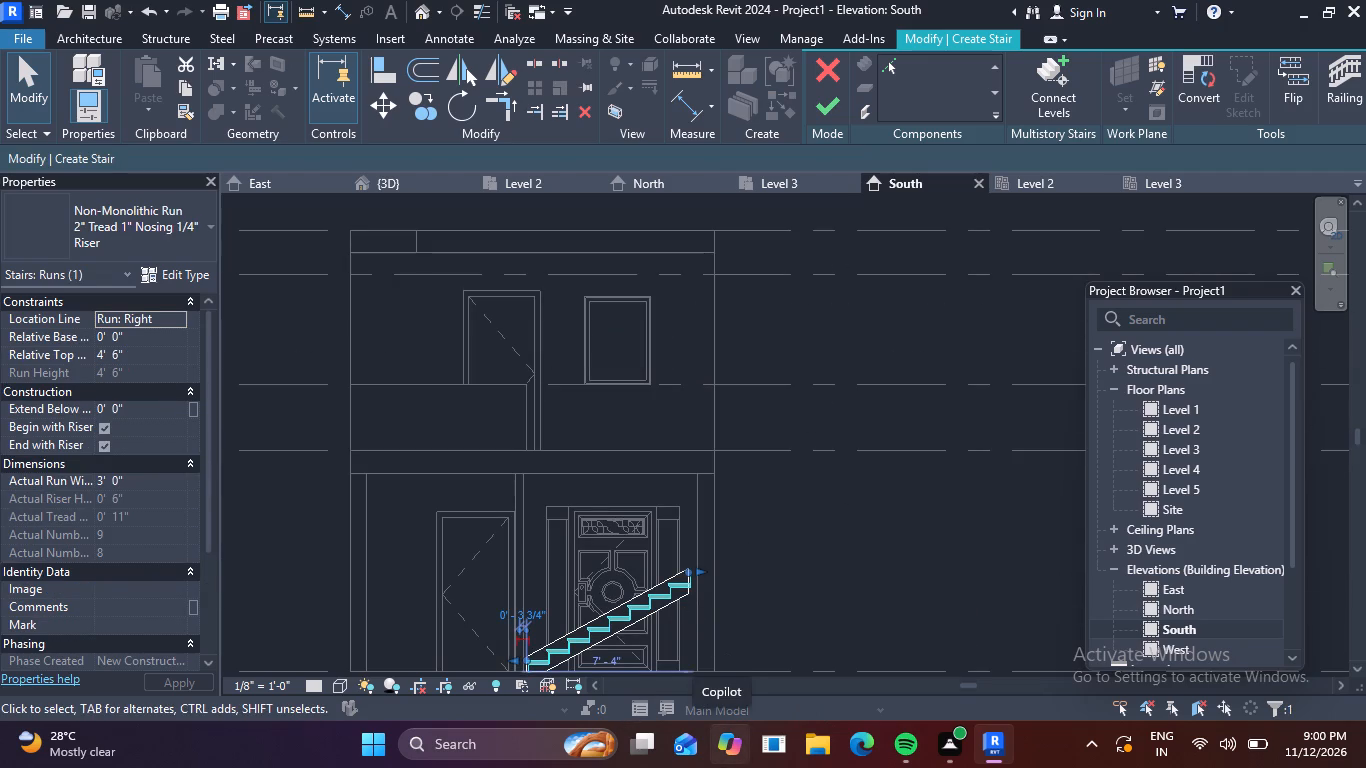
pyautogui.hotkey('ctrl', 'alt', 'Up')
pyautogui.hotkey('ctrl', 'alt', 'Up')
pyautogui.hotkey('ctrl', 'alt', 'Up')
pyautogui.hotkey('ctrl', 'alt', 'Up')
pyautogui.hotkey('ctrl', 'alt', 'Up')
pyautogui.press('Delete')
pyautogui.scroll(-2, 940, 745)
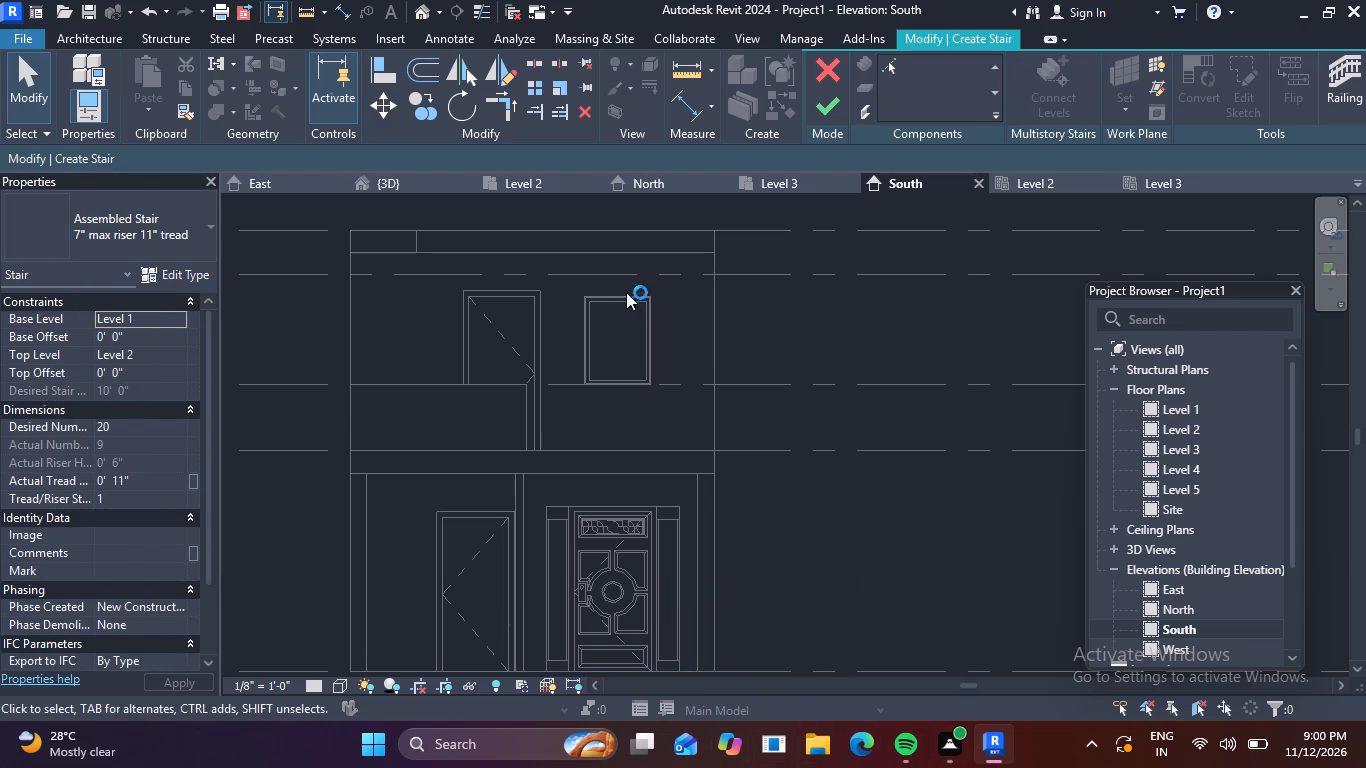
# Return to the Level 2 floor plan and cancel the stair edit, discarding the stair.
pyautogui.click(400, 173)
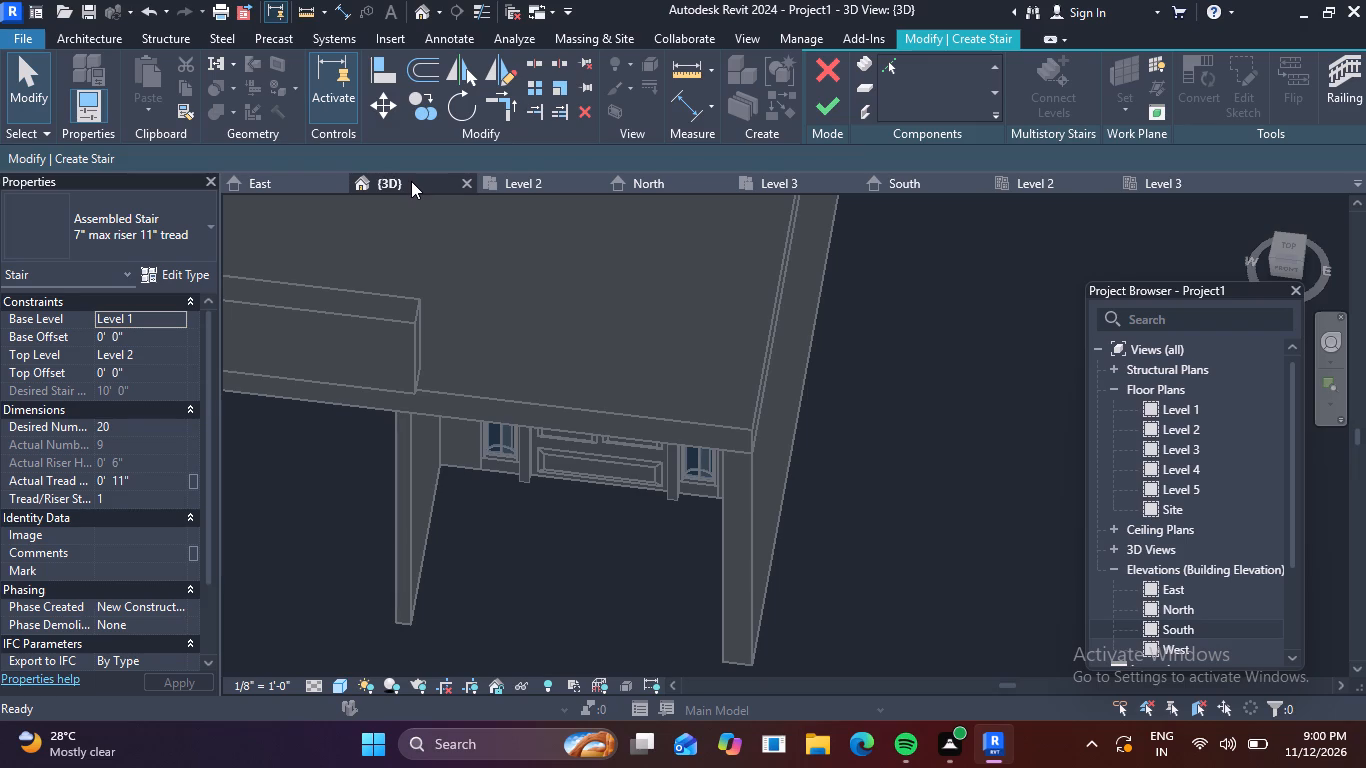
pyautogui.scroll(-2, 504, 385)
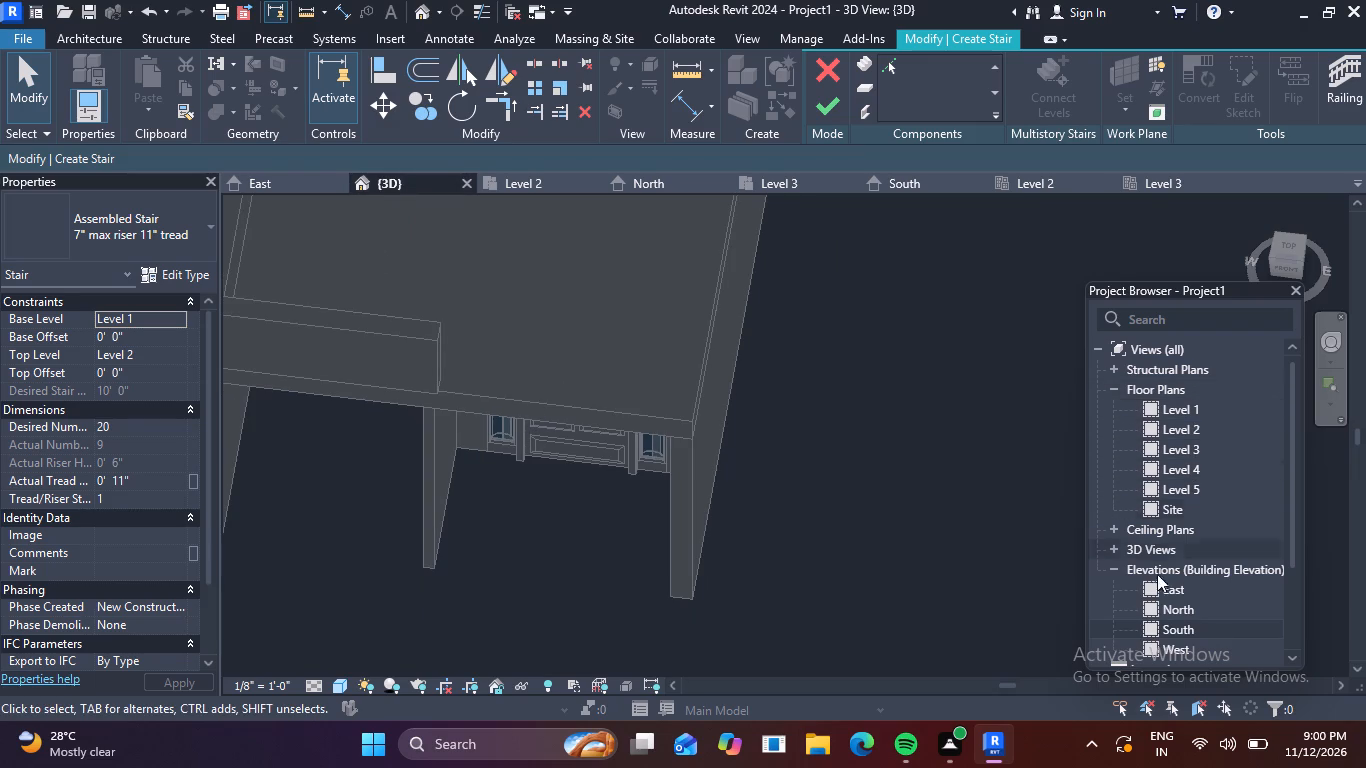
pyautogui.doubleClick(1151, 431)
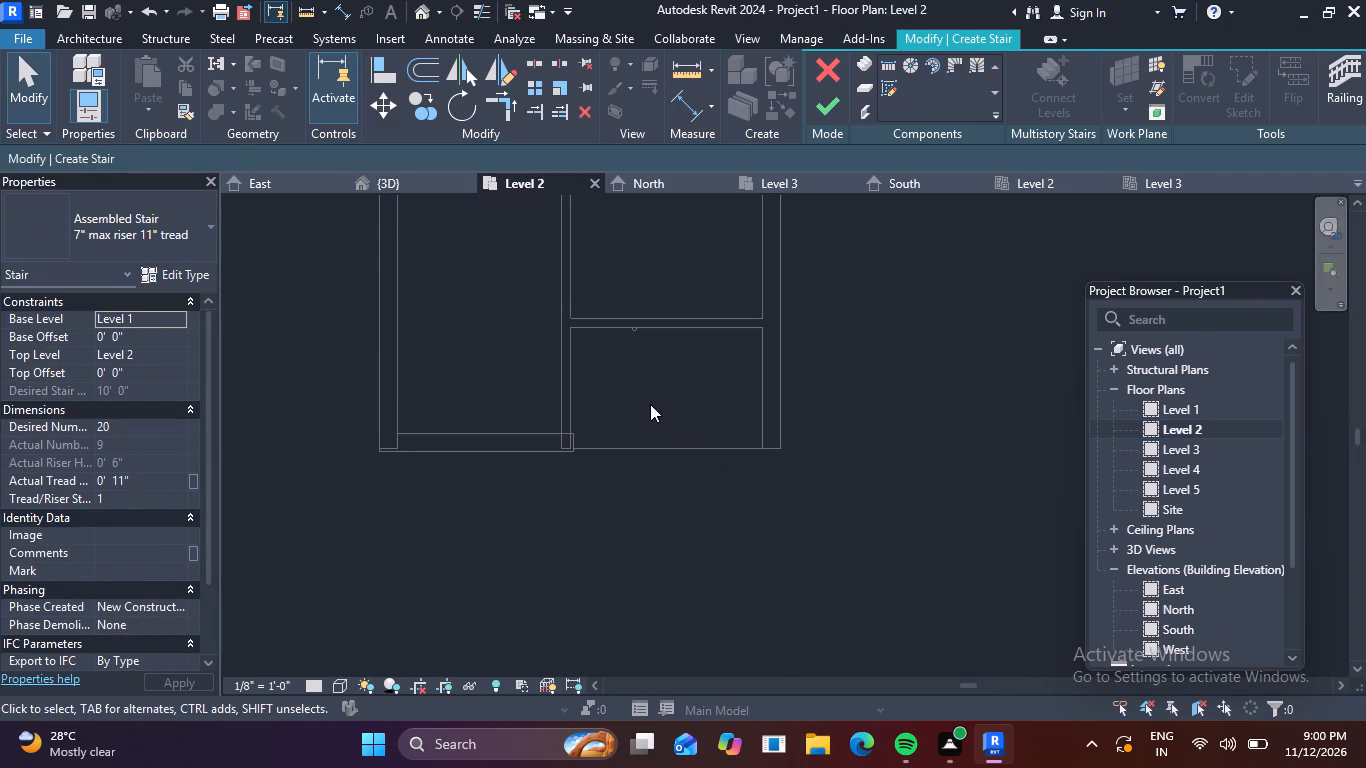
pyautogui.click(116, 36)
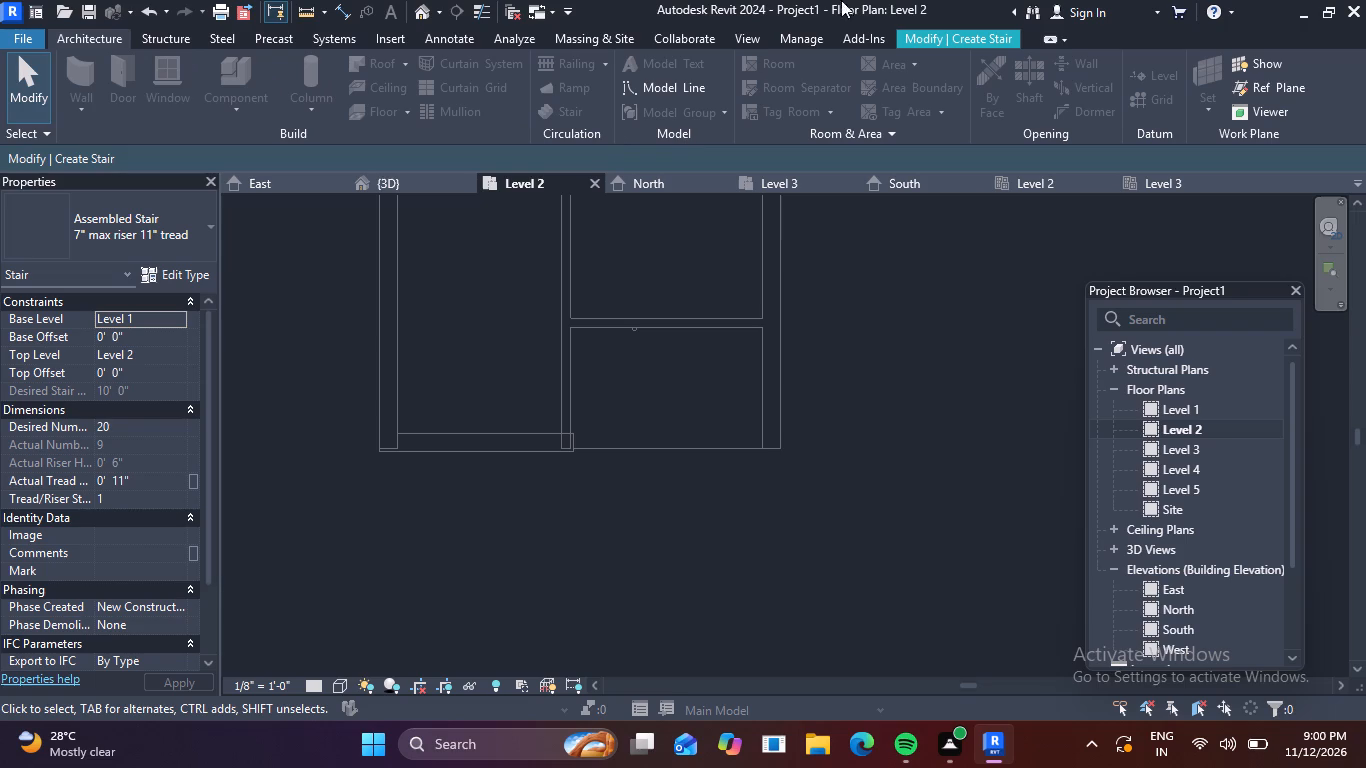
pyautogui.click(927, 35)
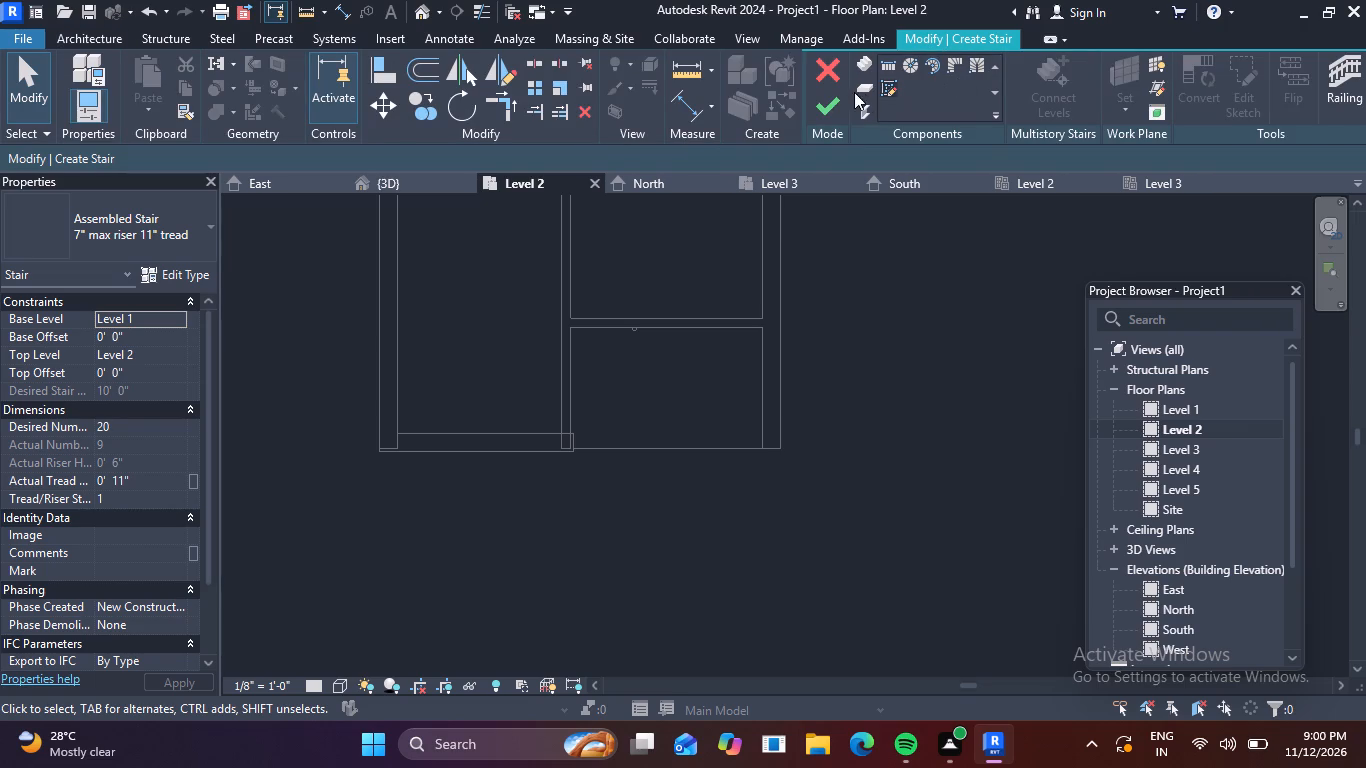
pyautogui.click(835, 73)
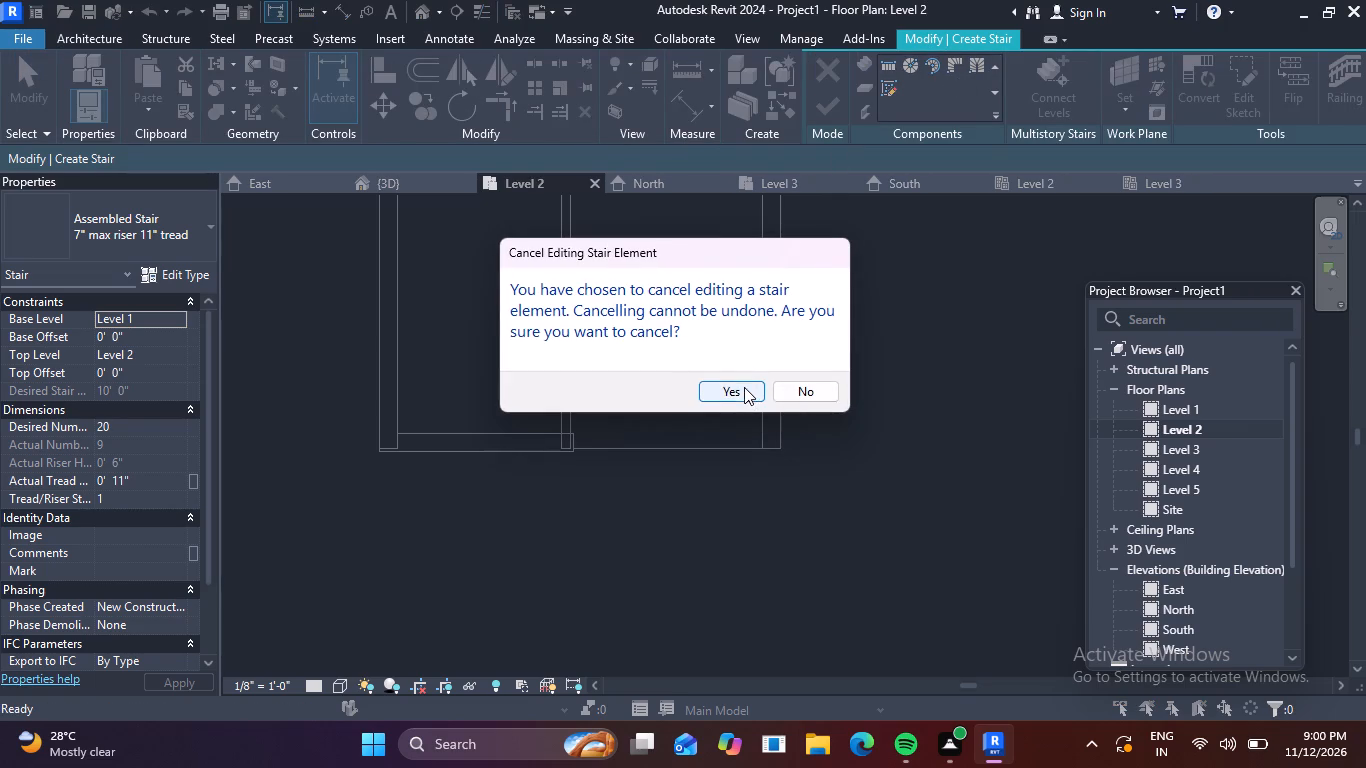
pyautogui.click(743, 387)
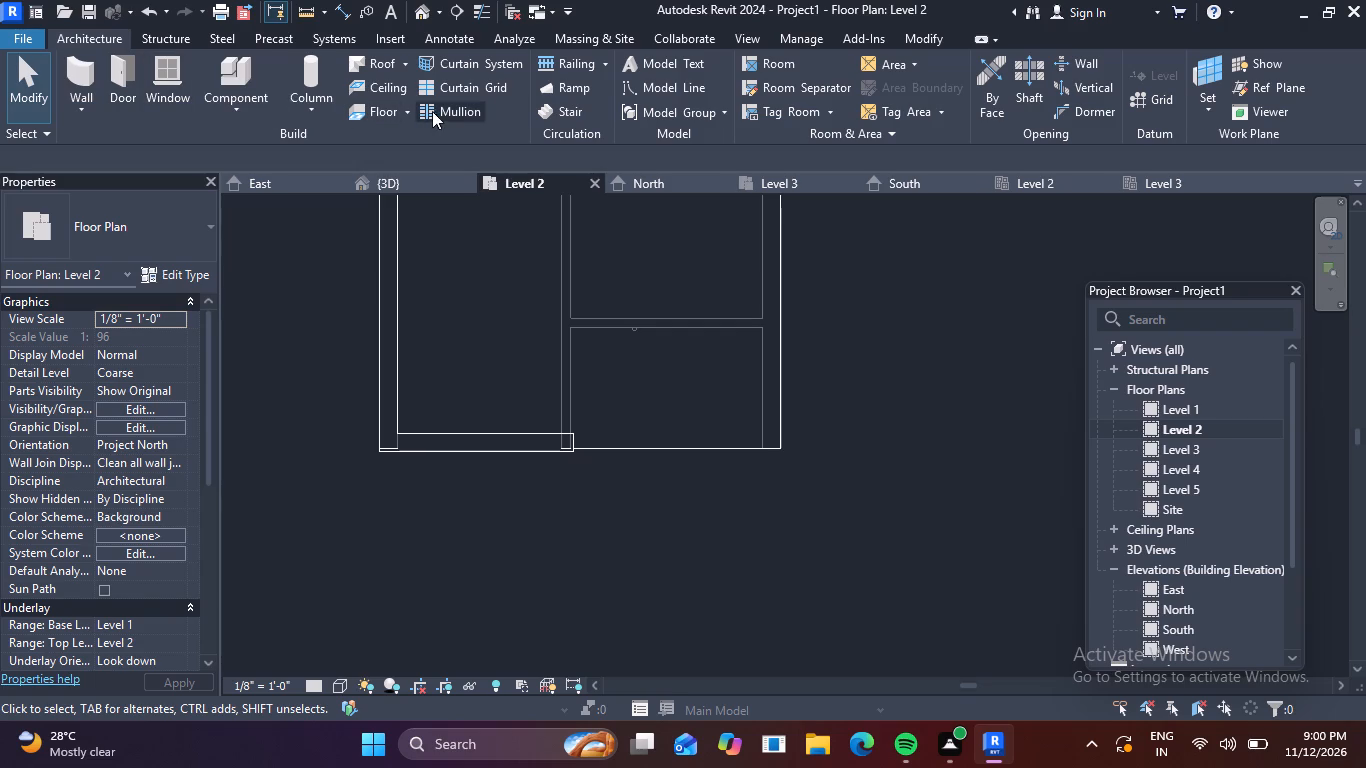
# Start a new Level 2 stair with location line Run: Right and draw a 6-riser run eastward from the front terrace's south parapet end.
pyautogui.click(562, 116)
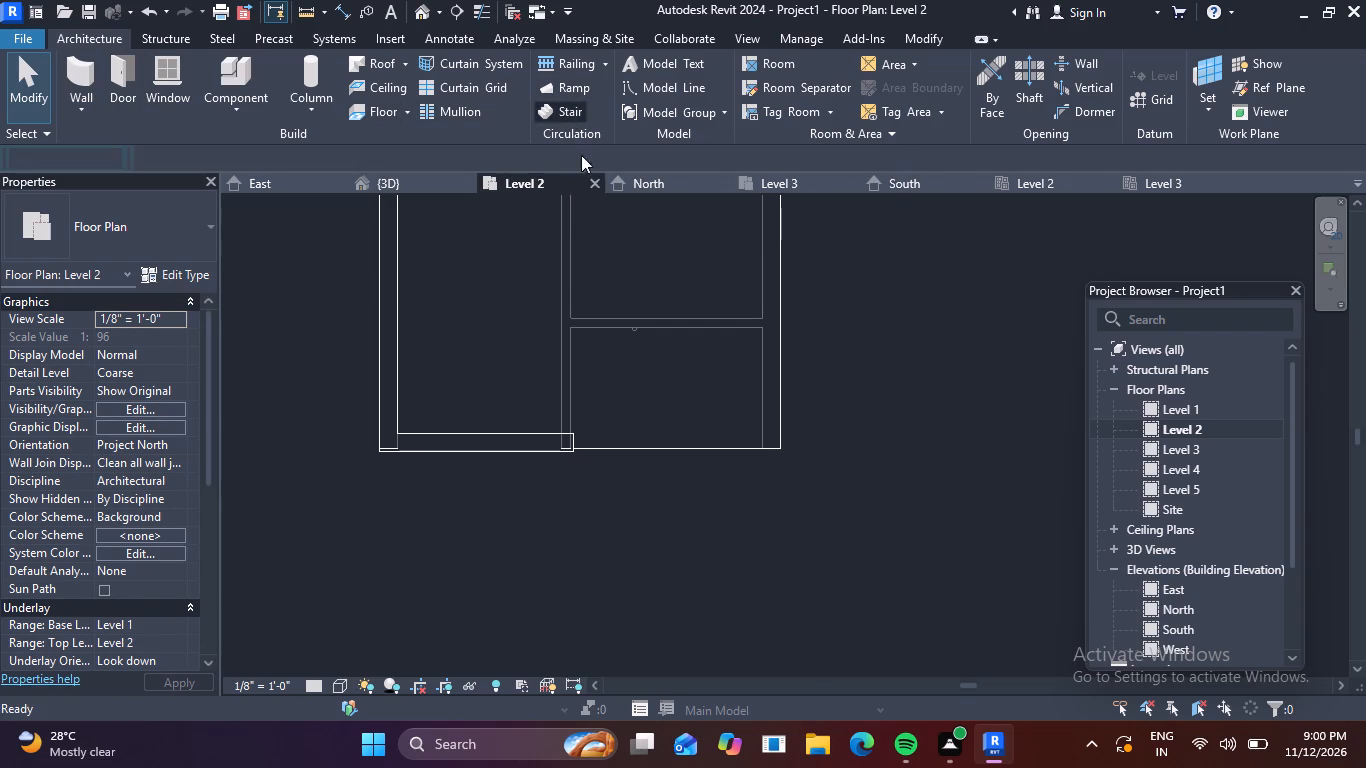
pyautogui.scroll(4, 573, 419)
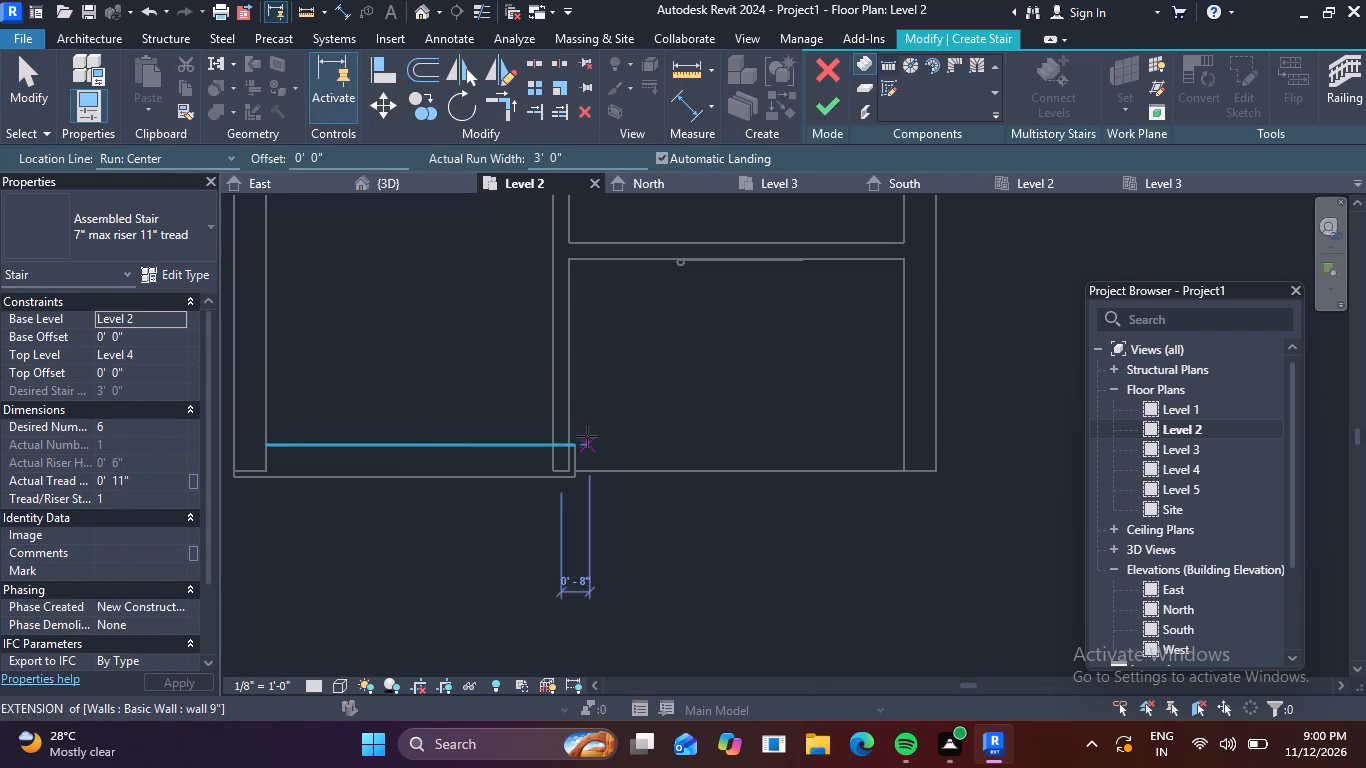
pyautogui.click(225, 157)
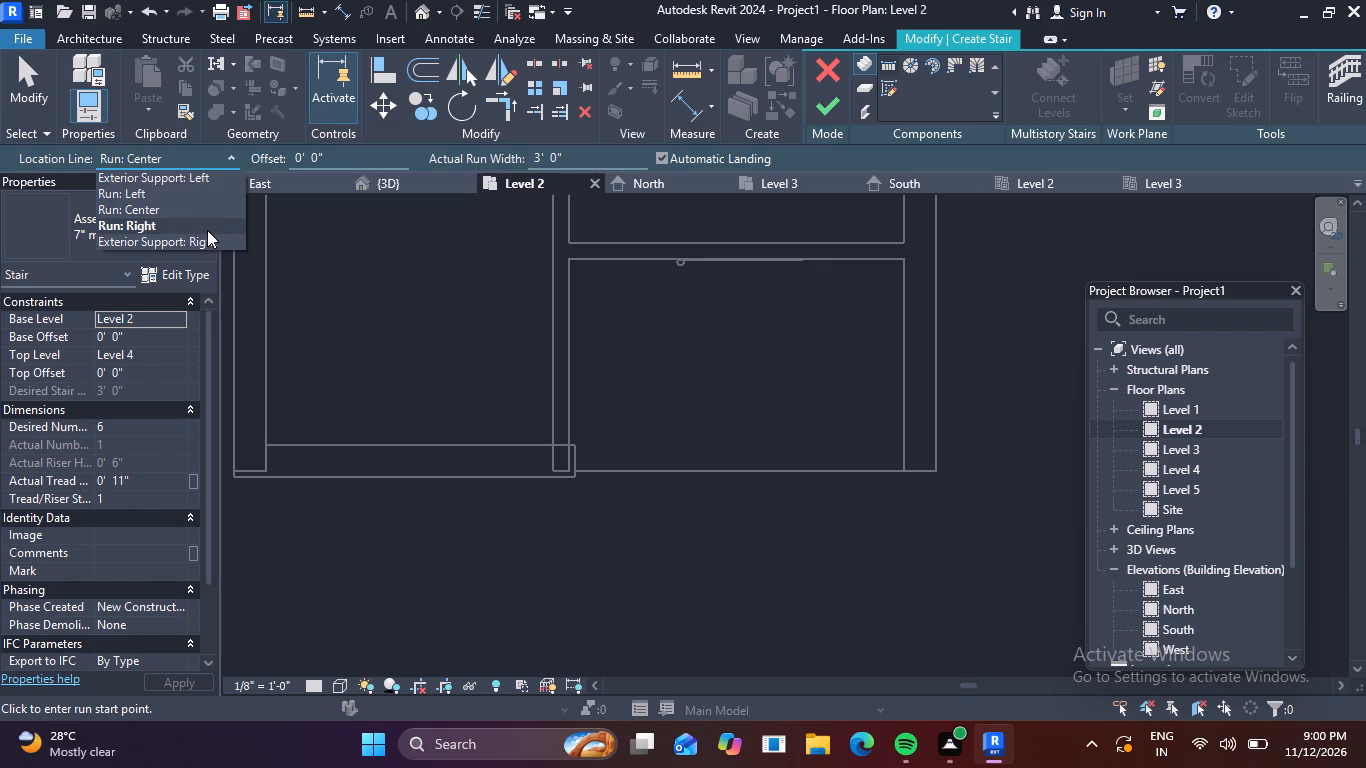
pyautogui.click(207, 230)
pyautogui.click(576, 440)
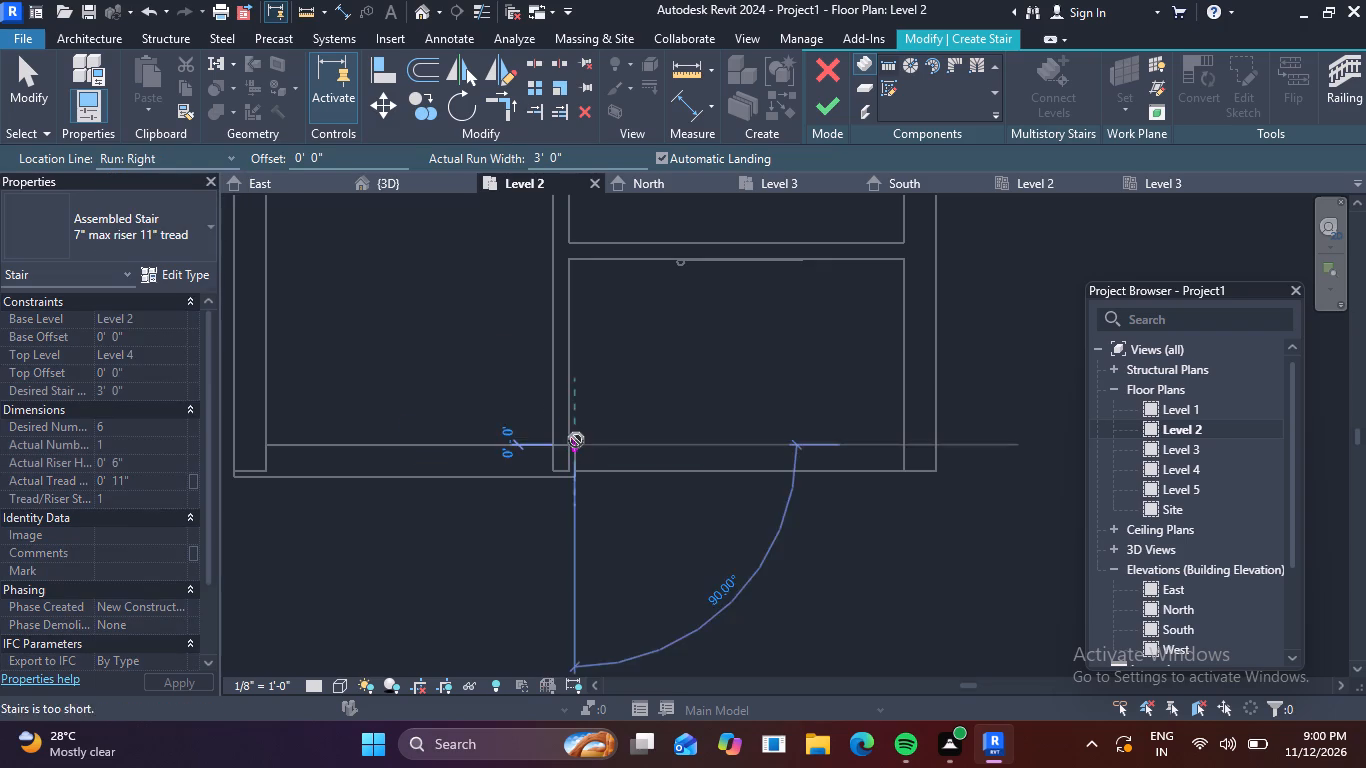
pyautogui.click(899, 438)
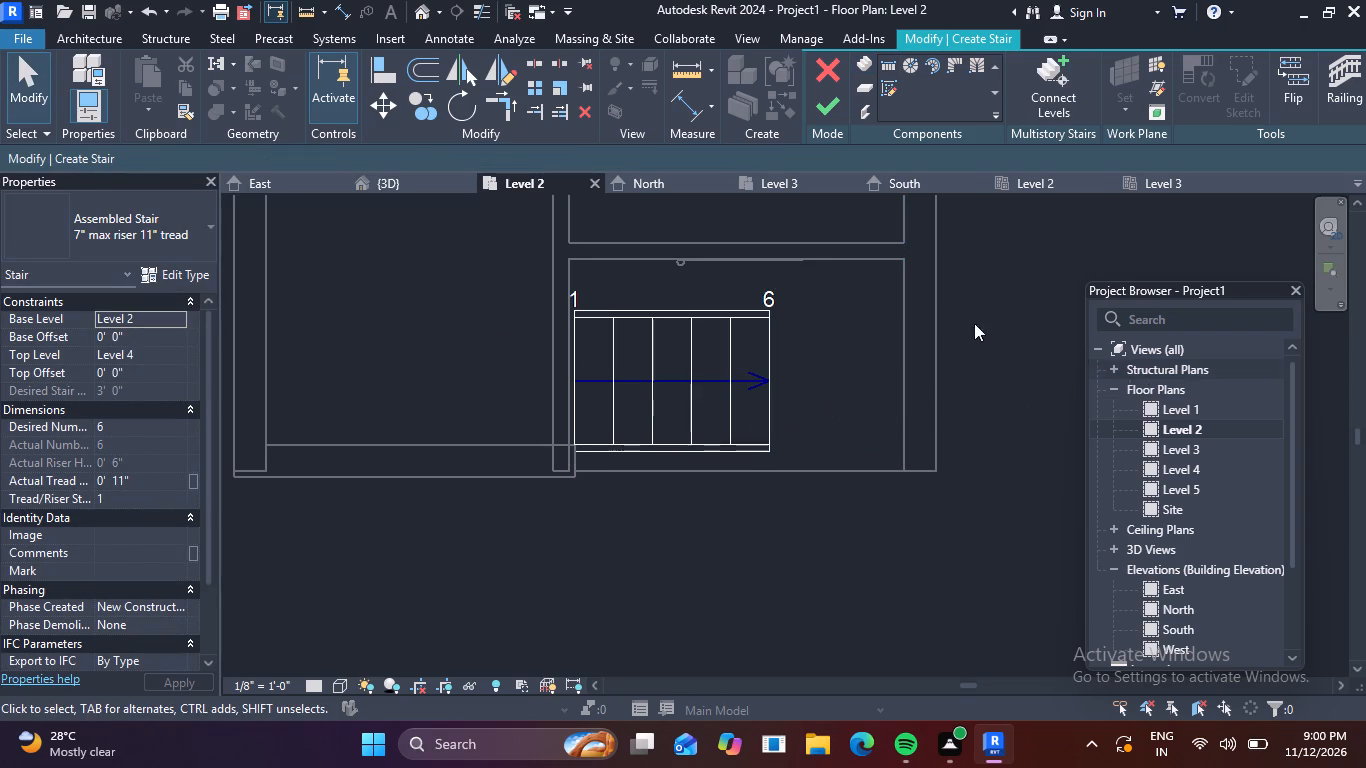
# Examine the new 6-riser run's height and position on the terrace slab in the 3D view.
pyautogui.click(360, 187)
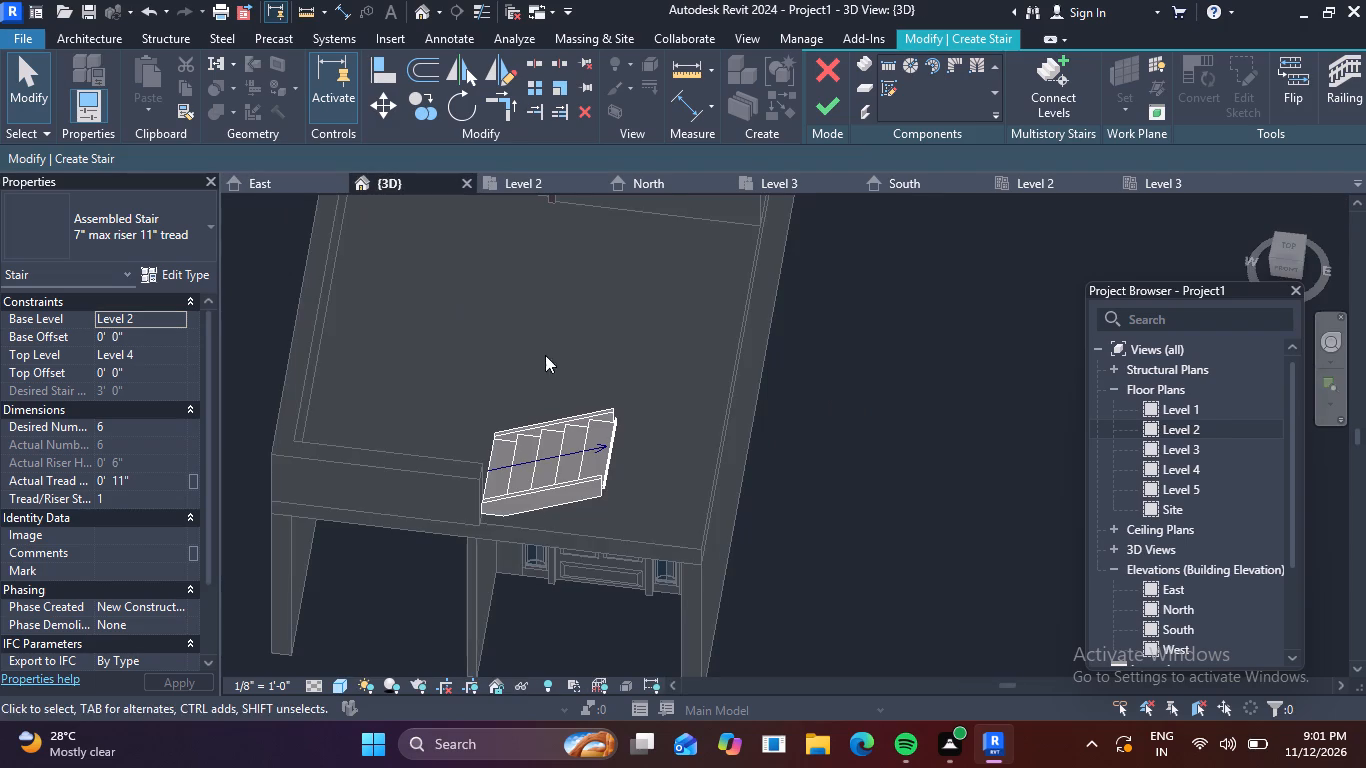
pyautogui.scroll(-2, 567, 391)
pyautogui.scroll(5, 622, 471)
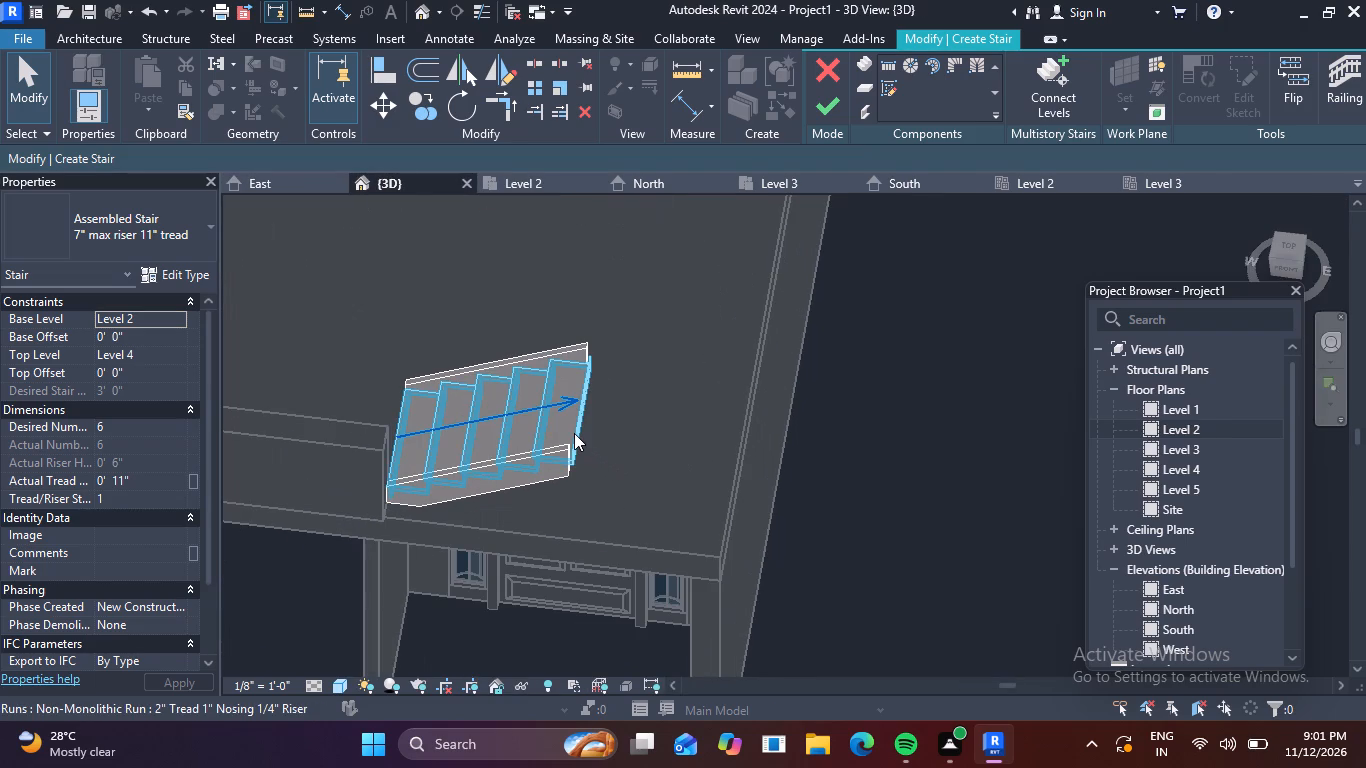
pyautogui.scroll(4, 601, 442)
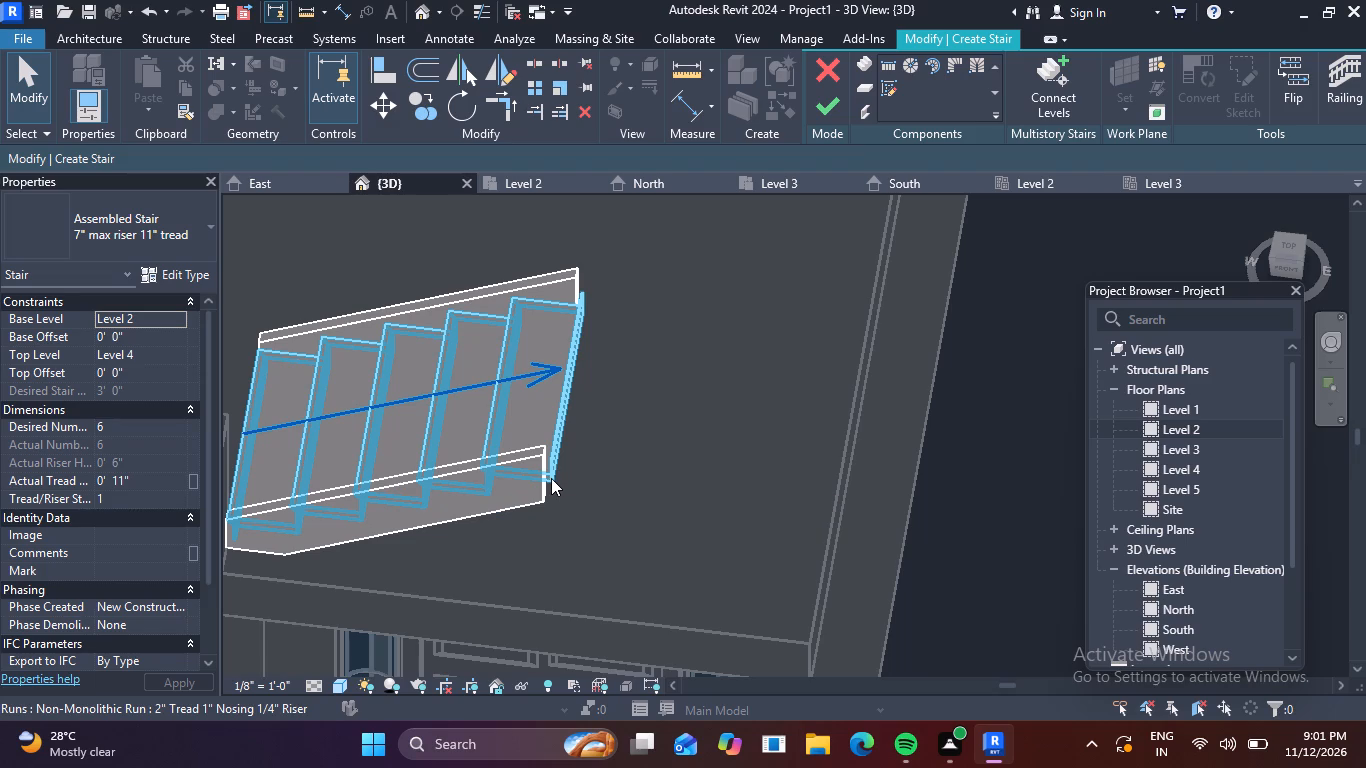
pyautogui.scroll(-5, 581, 430)
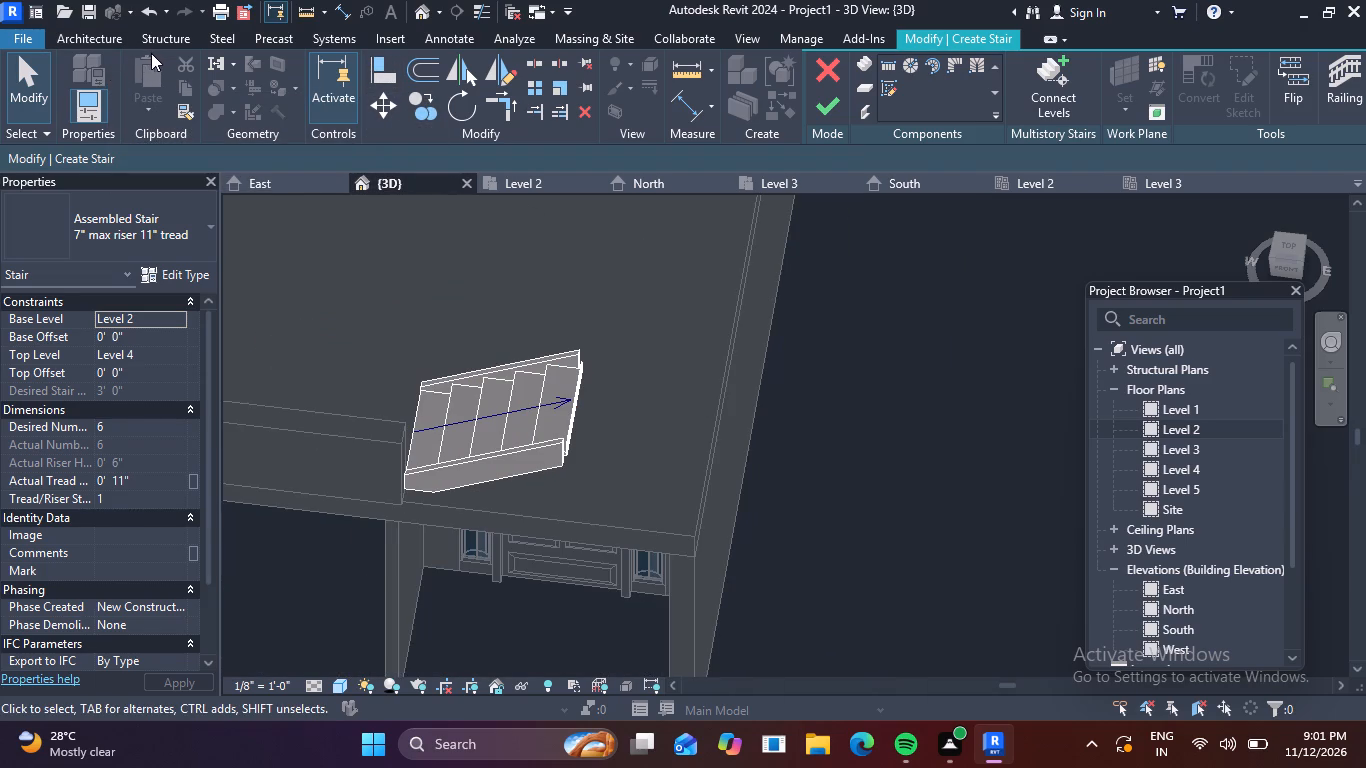
pyautogui.scroll(-2, 153, 58)
pyautogui.moveTo(177, 89); pyautogui.dragTo(242, 214, button='middle')
pyautogui.scroll(4, 591, 421)
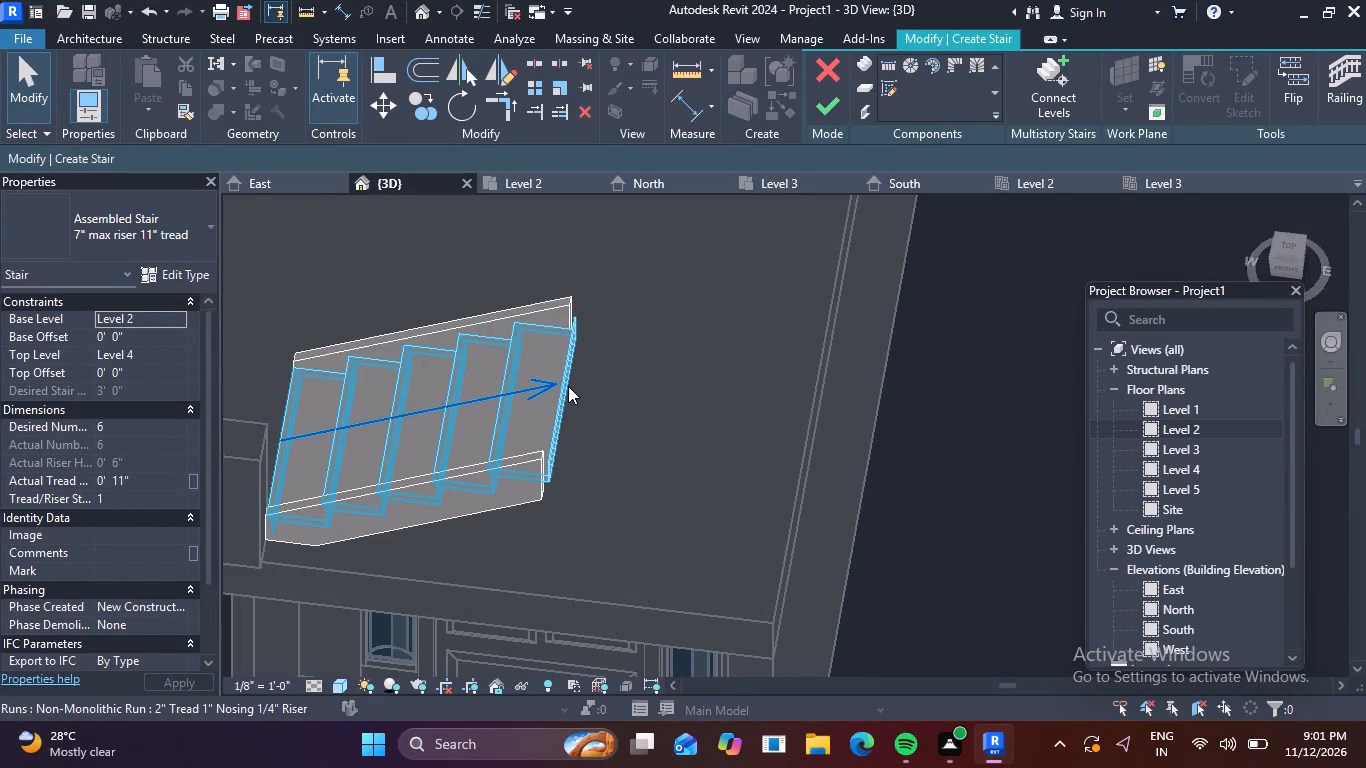
# Finish the stair edit for the 6-riser terrace stair.
pyautogui.click(94, 34)
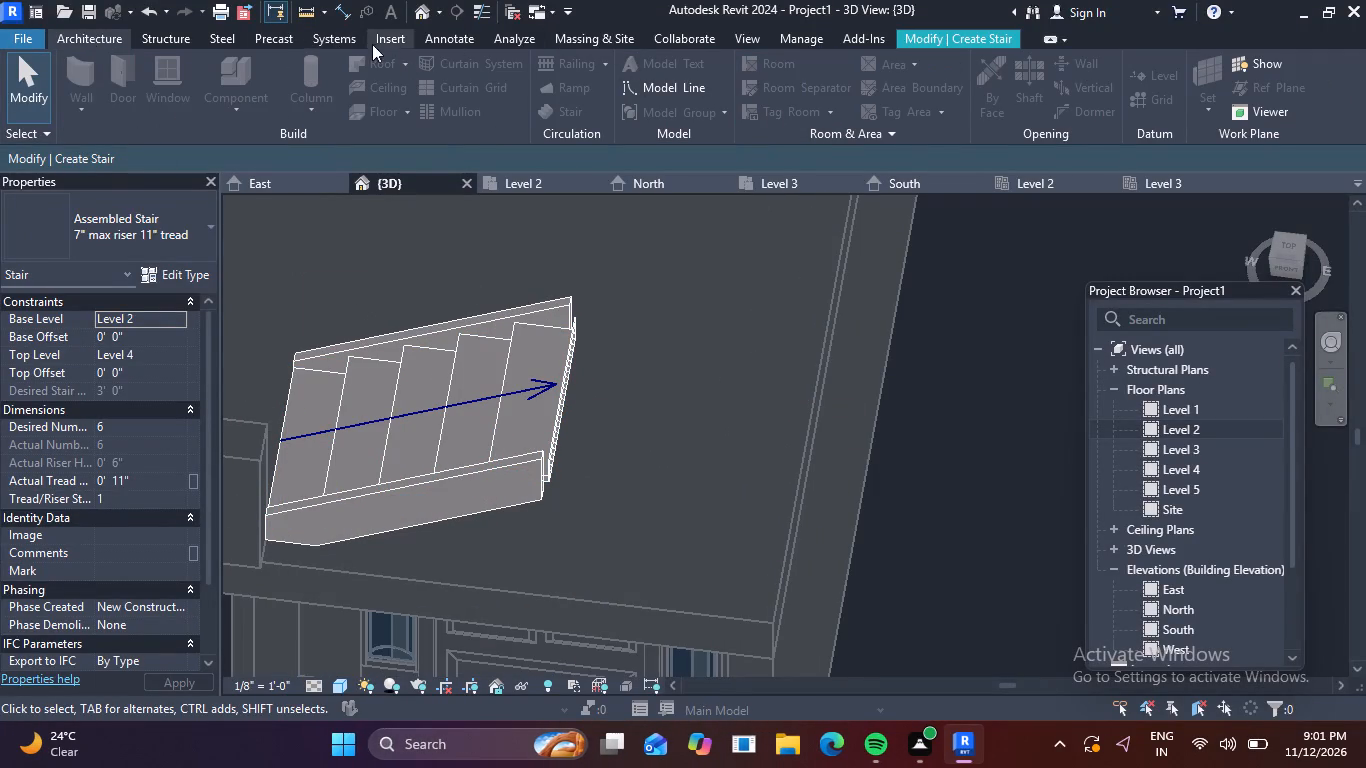
pyautogui.click(903, 35)
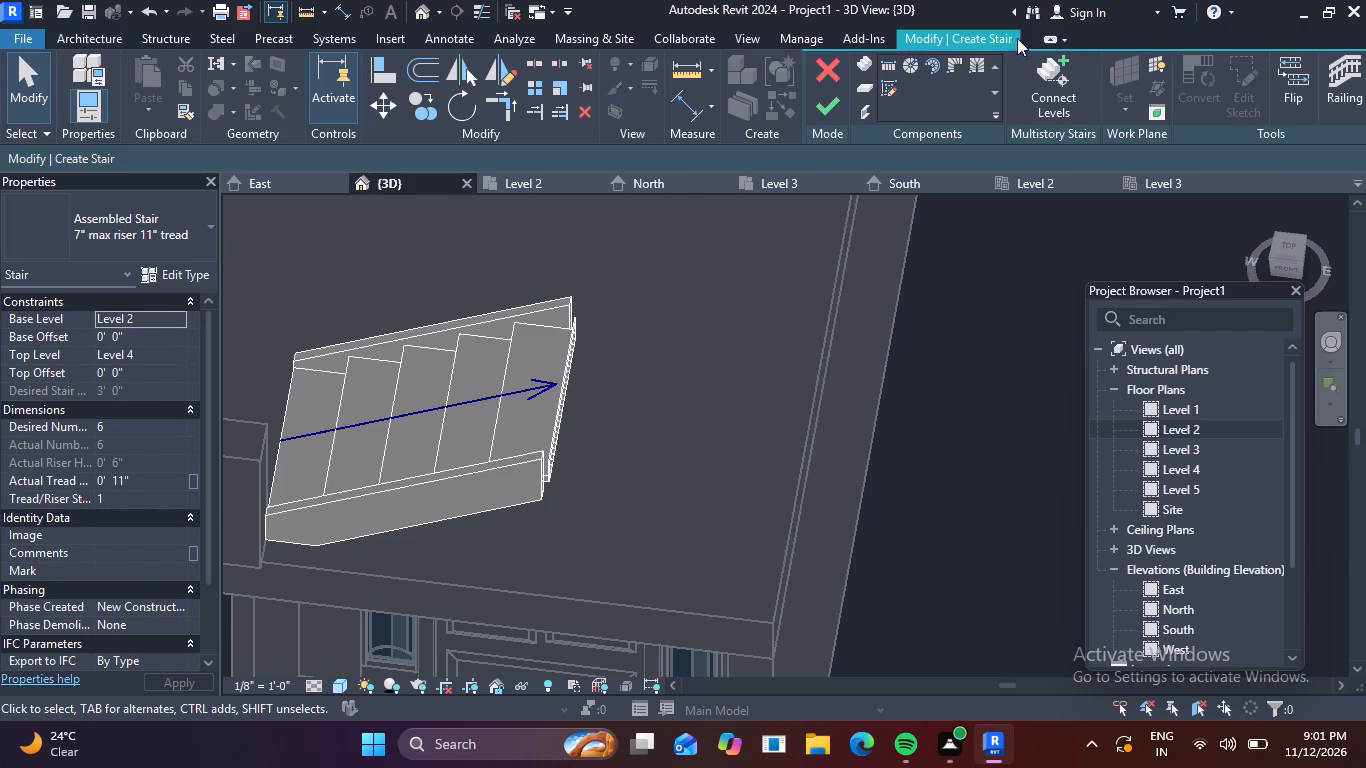
pyautogui.click(842, 102)
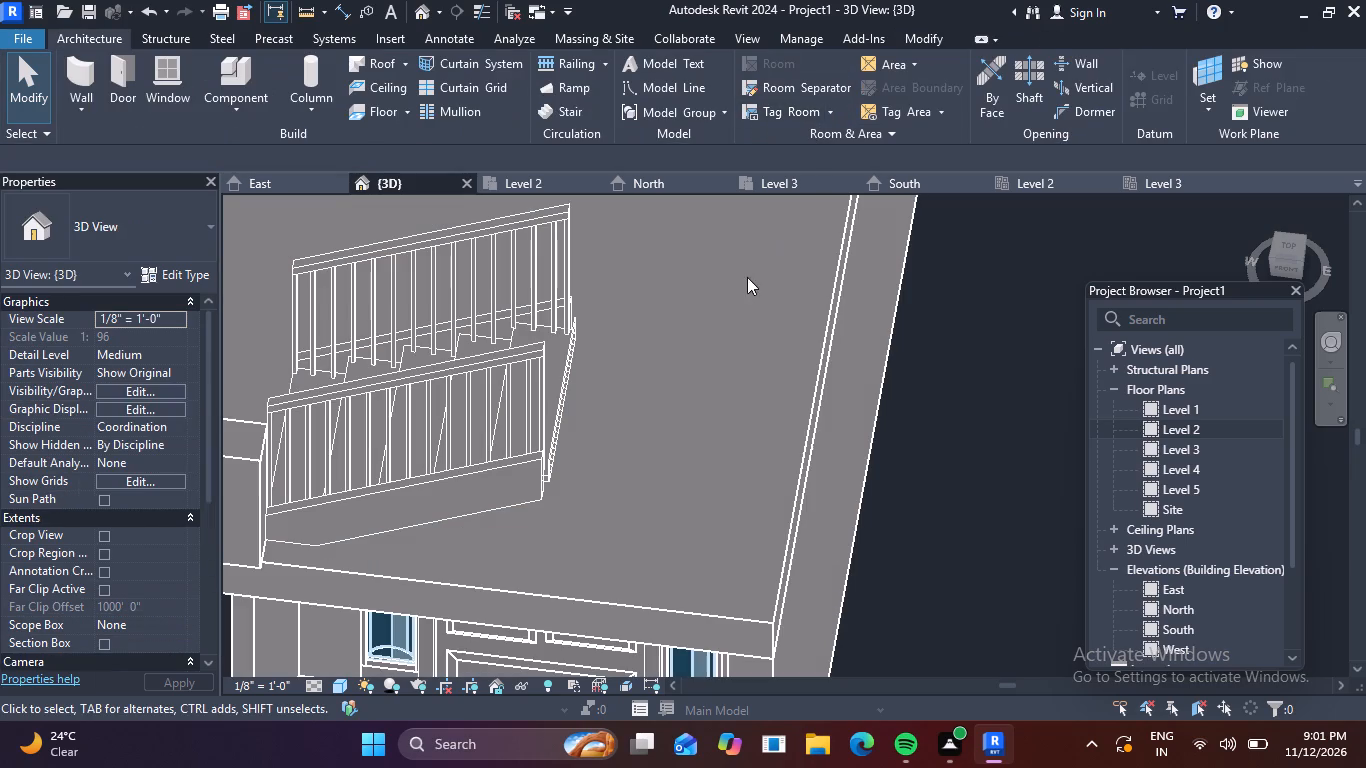
# Examine the finished stair and its railings on the terrace from other angles in the 3D view.
pyautogui.scroll(-5, 730, 303)
pyautogui.keyDown('shift'); pyautogui.moveTo(704, 418); pyautogui.dragTo(797, 432, button='middle'); pyautogui.keyUp('shift')
pyautogui.moveTo(620, 380); pyautogui.dragTo(390, 592, button='middle')
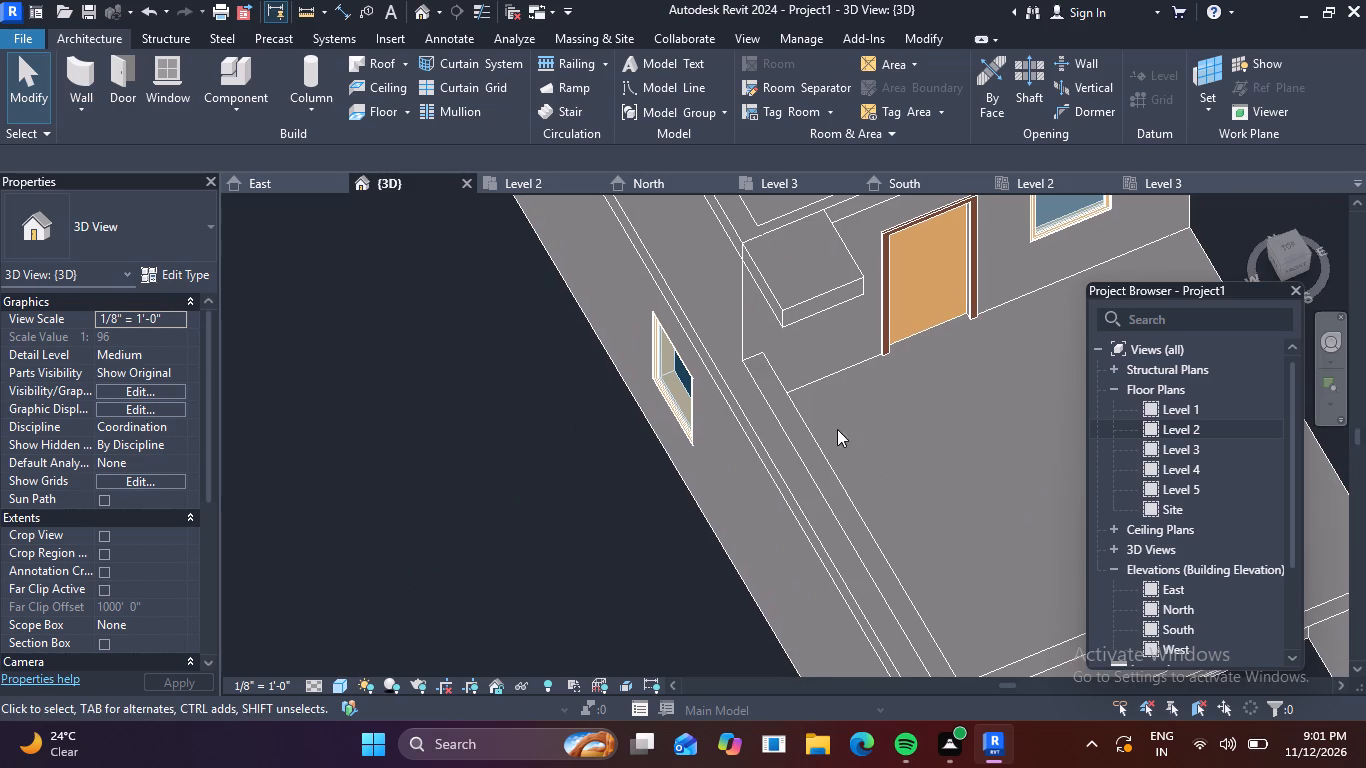
pyautogui.keyDown('shift'); pyautogui.moveTo(819, 415); pyautogui.dragTo(872, 424, button='middle'); pyautogui.keyUp('shift')
pyautogui.moveTo(816, 372); pyautogui.dragTo(202, 475, button='middle')
pyautogui.moveTo(686, 425); pyautogui.dragTo(469, 489, button='middle')
pyautogui.scroll(3, 893, 463)
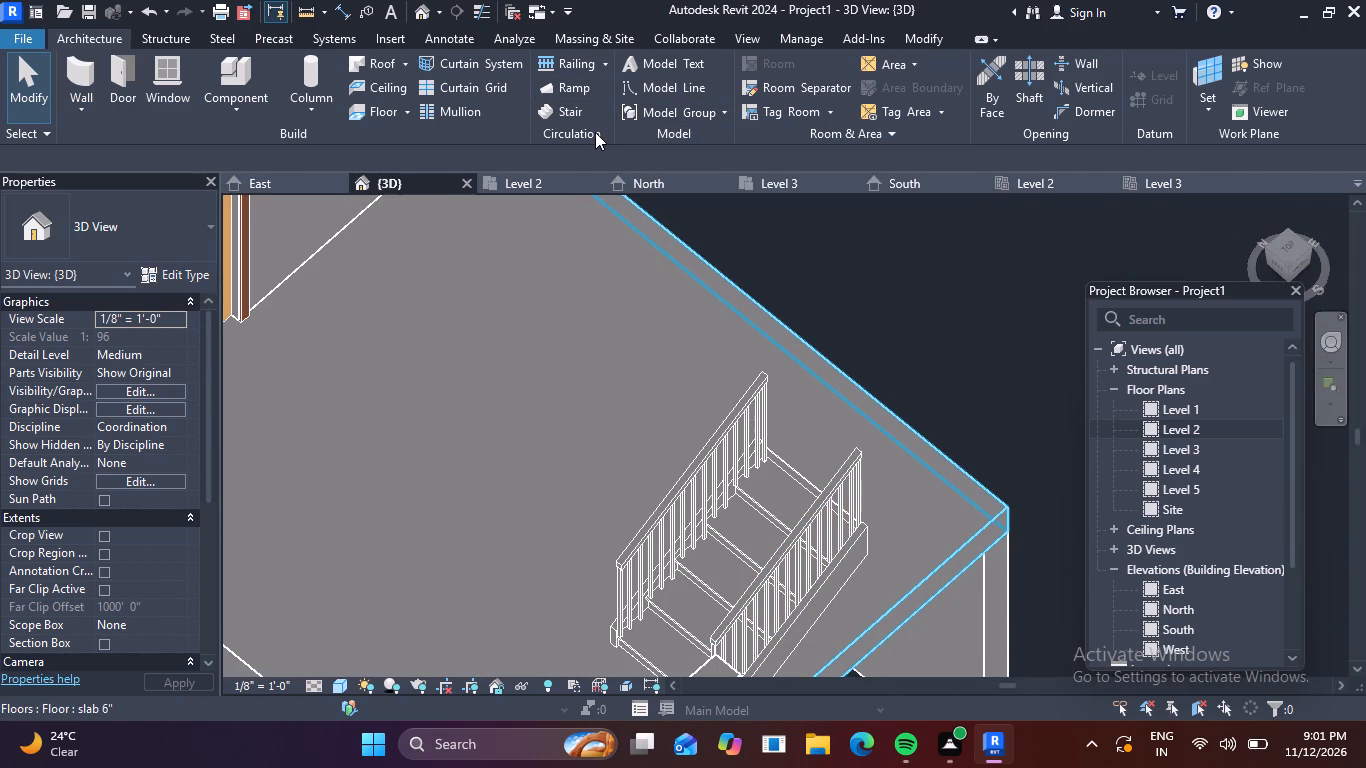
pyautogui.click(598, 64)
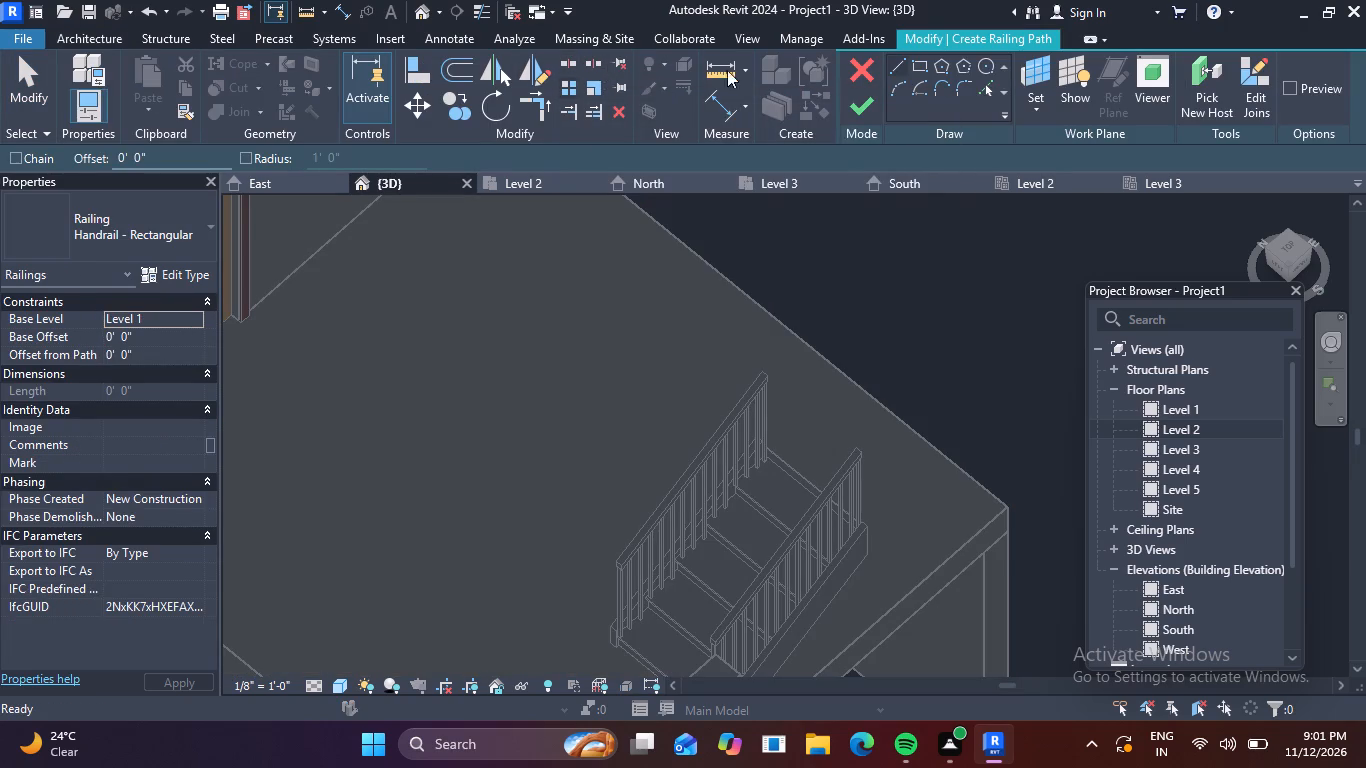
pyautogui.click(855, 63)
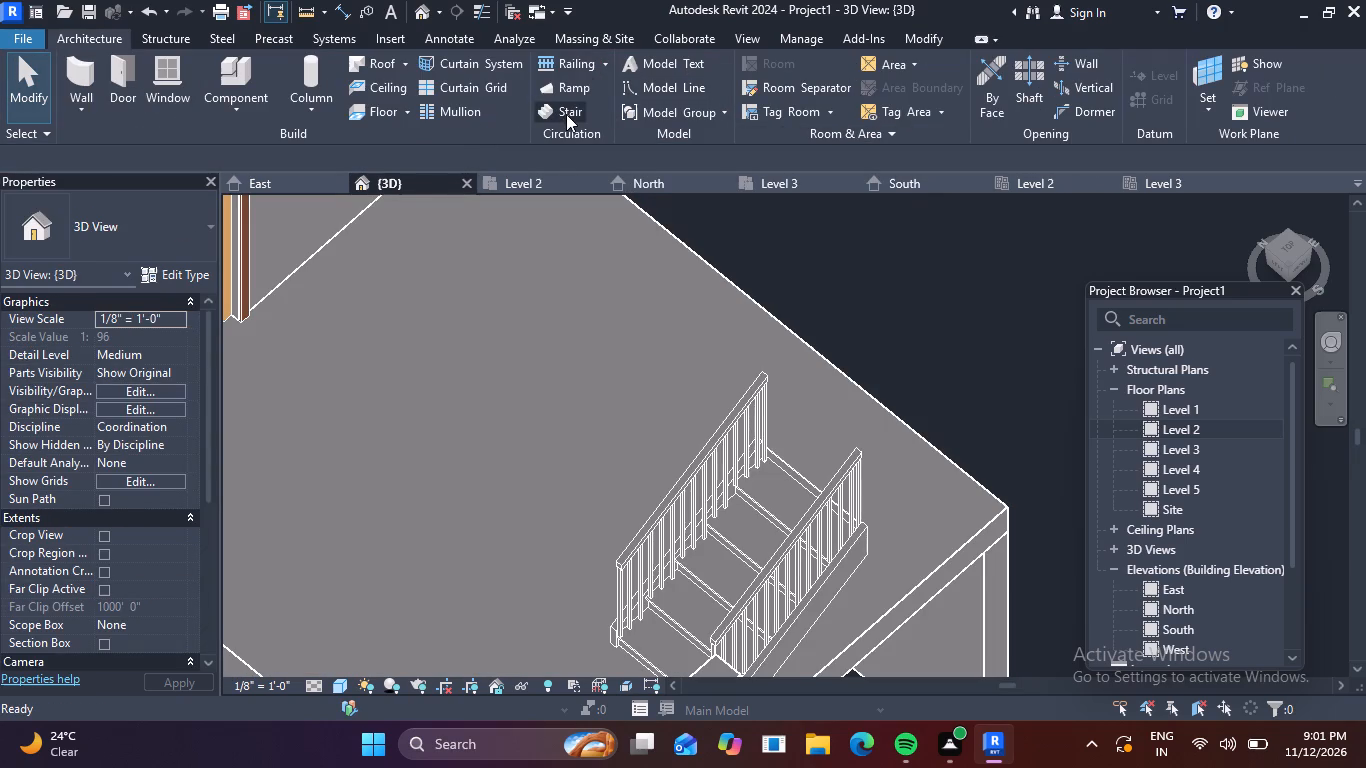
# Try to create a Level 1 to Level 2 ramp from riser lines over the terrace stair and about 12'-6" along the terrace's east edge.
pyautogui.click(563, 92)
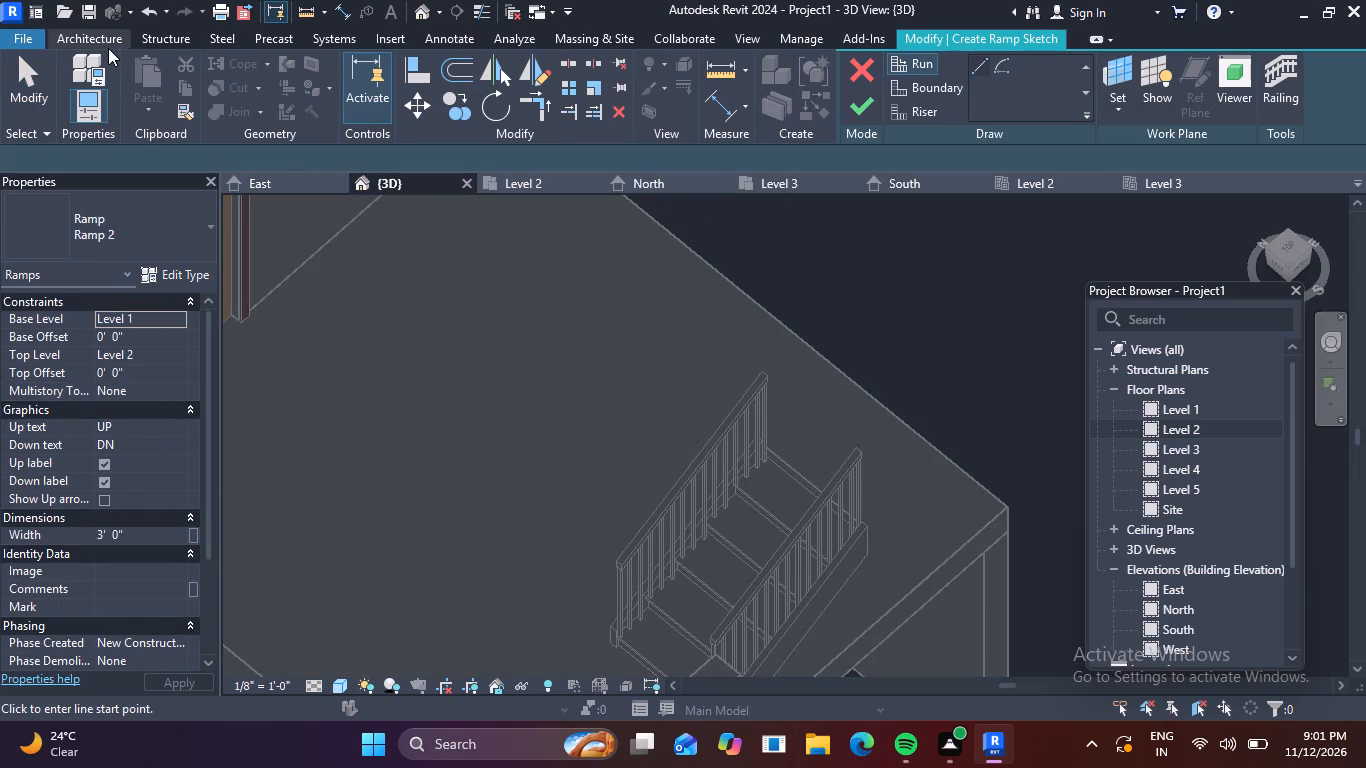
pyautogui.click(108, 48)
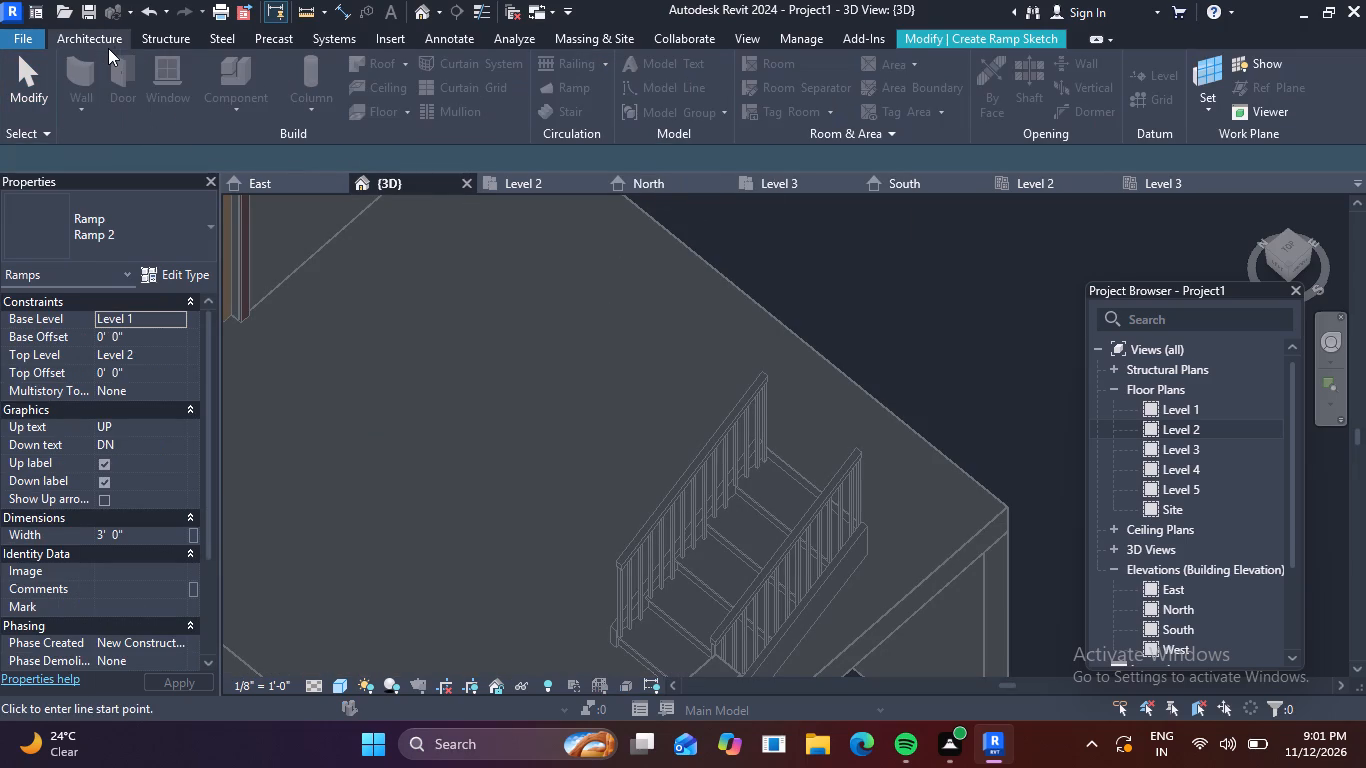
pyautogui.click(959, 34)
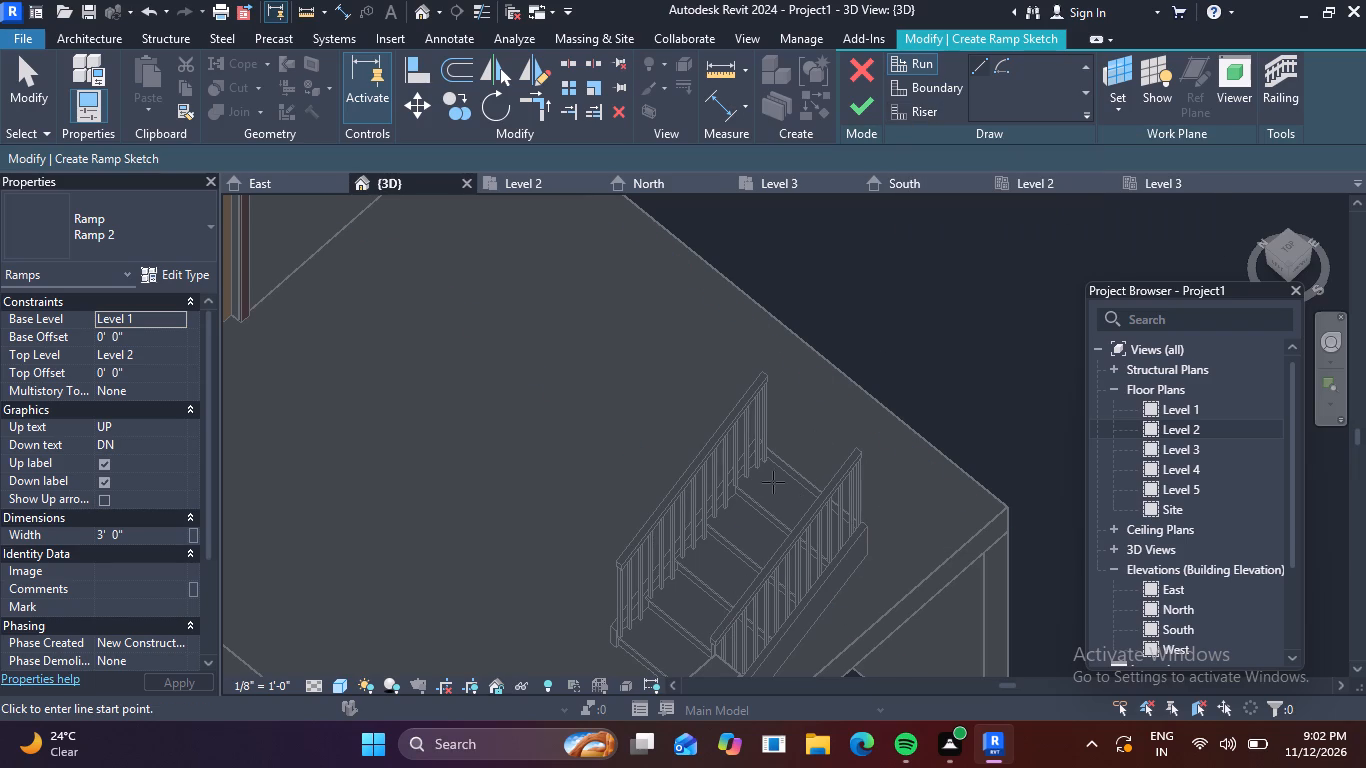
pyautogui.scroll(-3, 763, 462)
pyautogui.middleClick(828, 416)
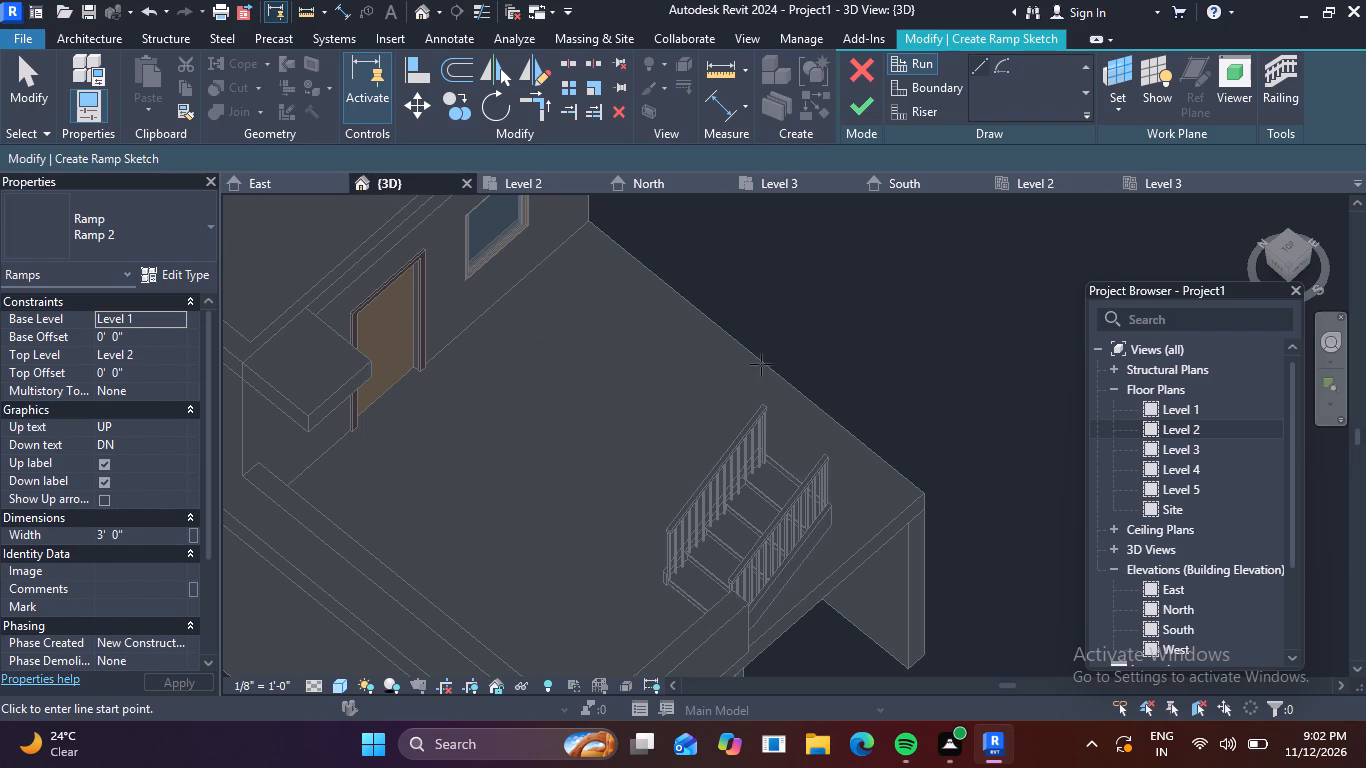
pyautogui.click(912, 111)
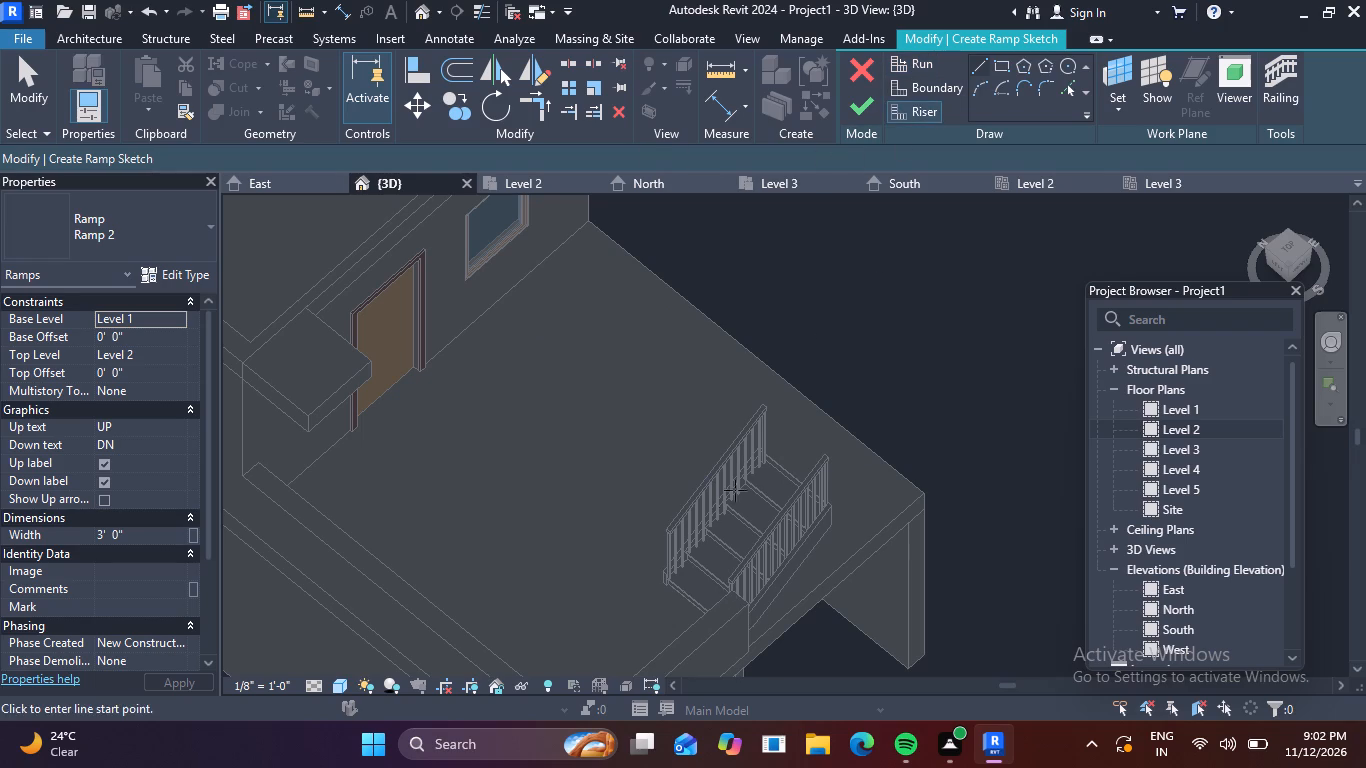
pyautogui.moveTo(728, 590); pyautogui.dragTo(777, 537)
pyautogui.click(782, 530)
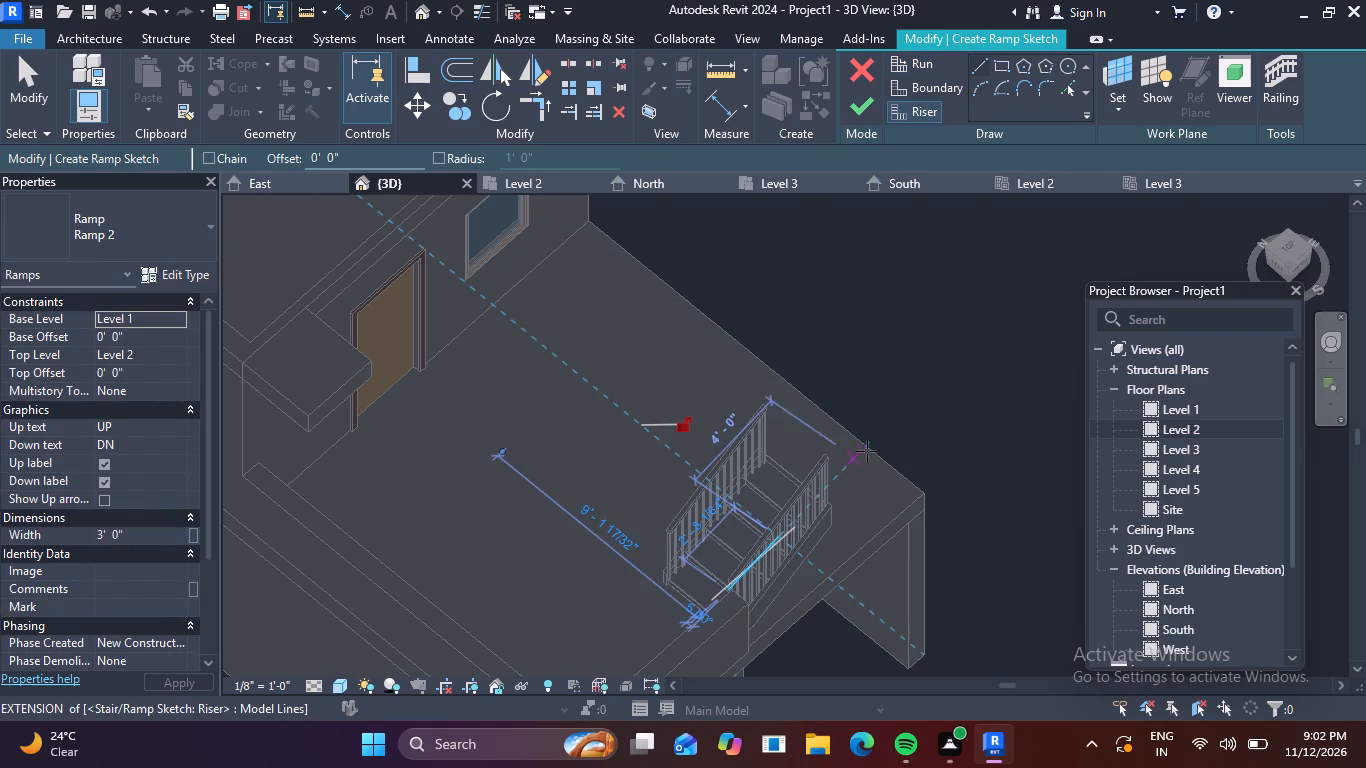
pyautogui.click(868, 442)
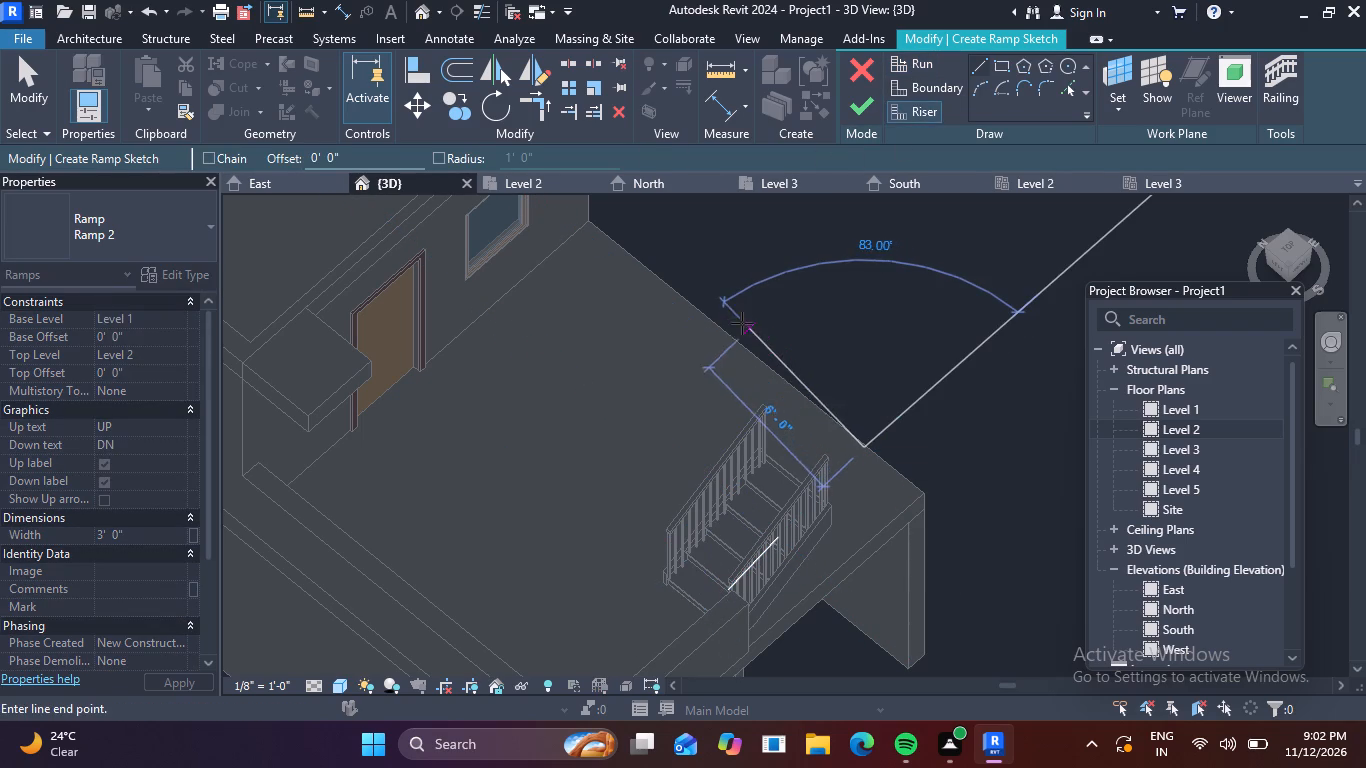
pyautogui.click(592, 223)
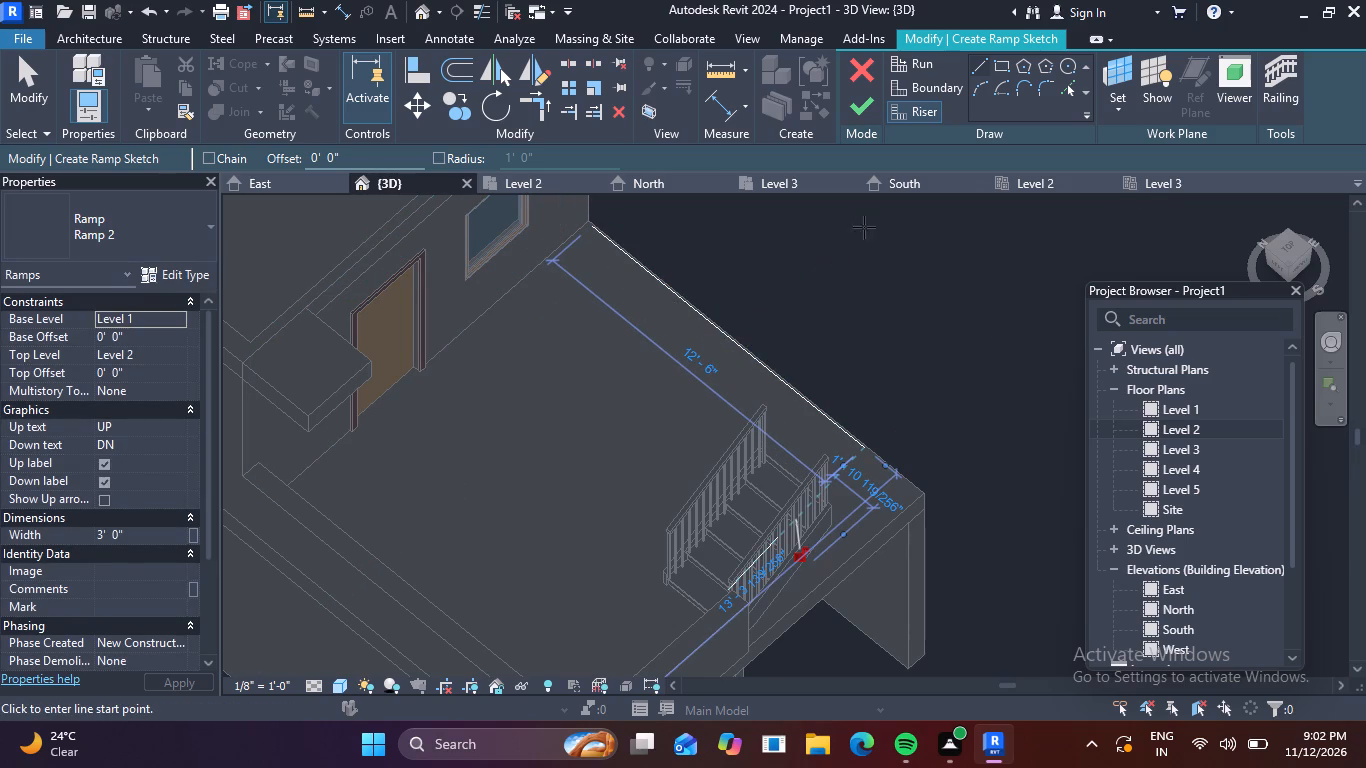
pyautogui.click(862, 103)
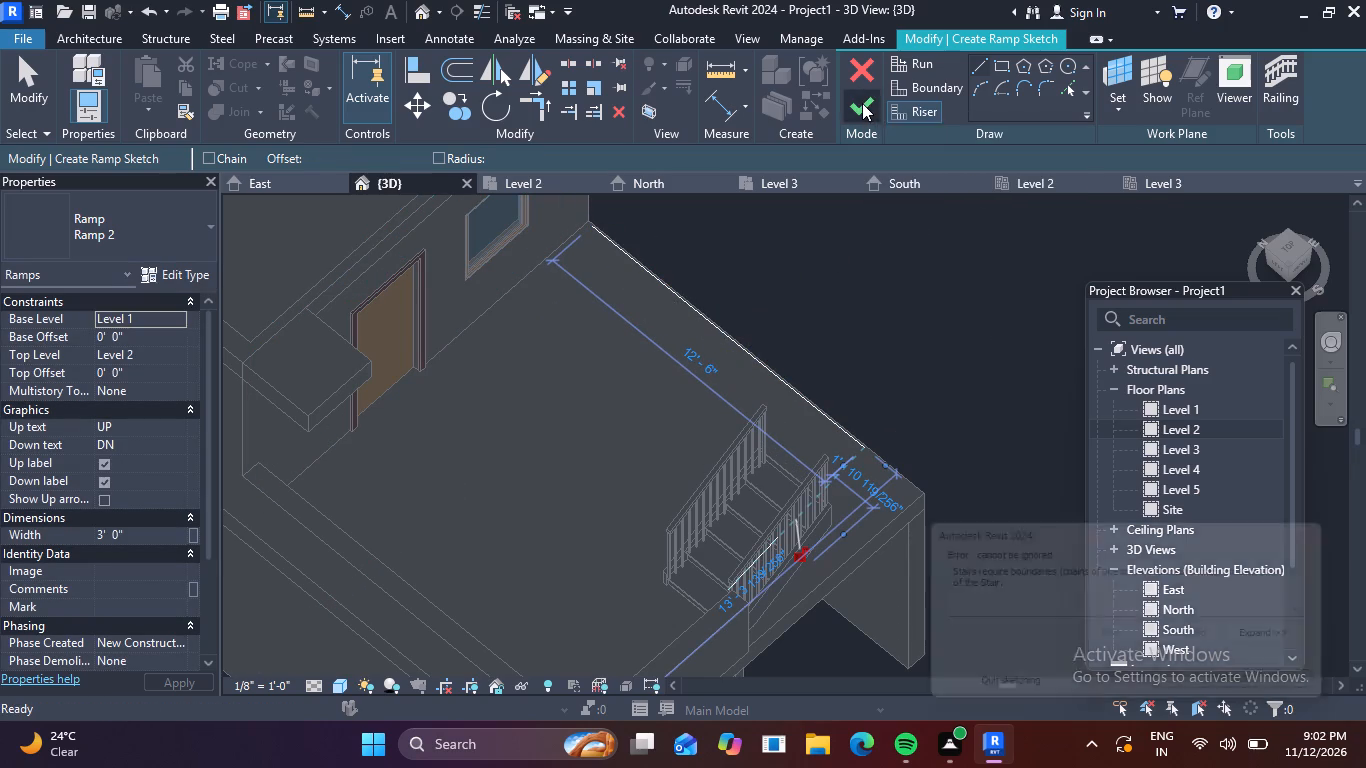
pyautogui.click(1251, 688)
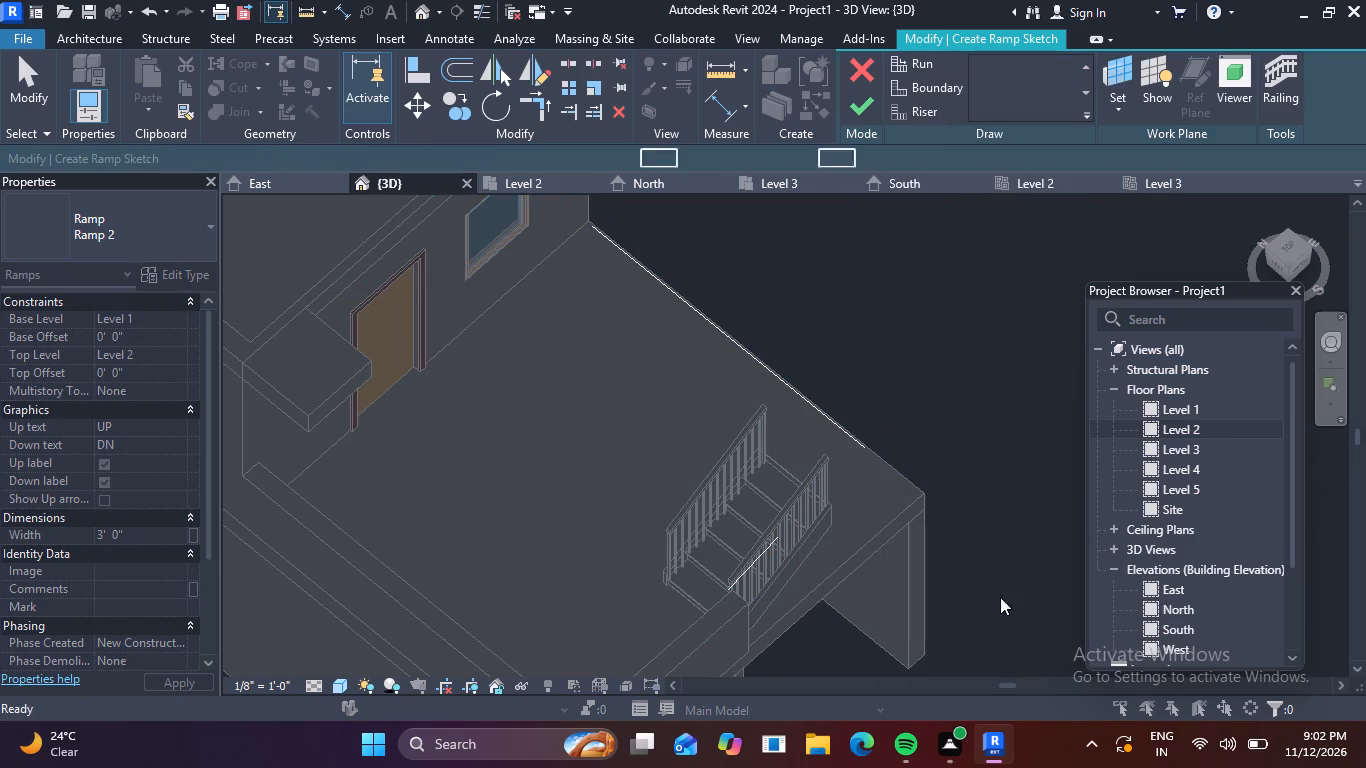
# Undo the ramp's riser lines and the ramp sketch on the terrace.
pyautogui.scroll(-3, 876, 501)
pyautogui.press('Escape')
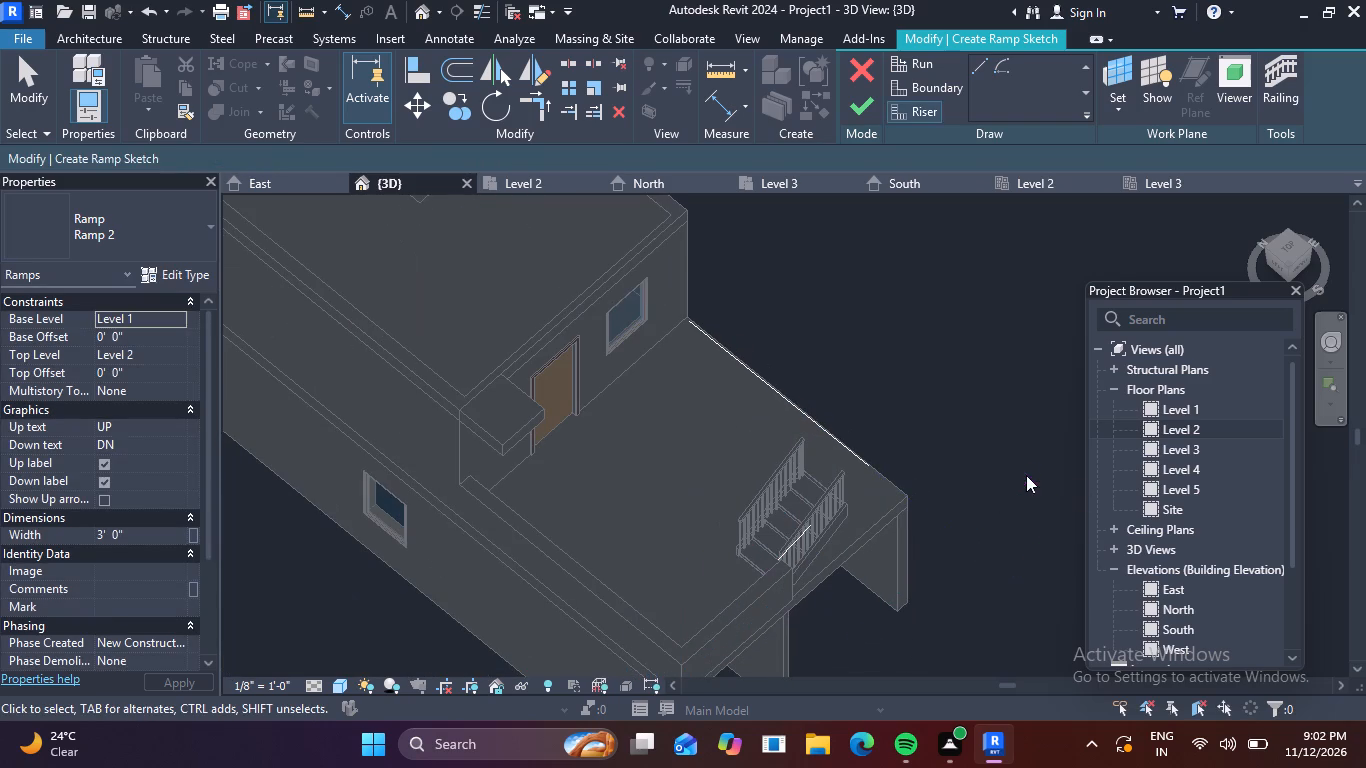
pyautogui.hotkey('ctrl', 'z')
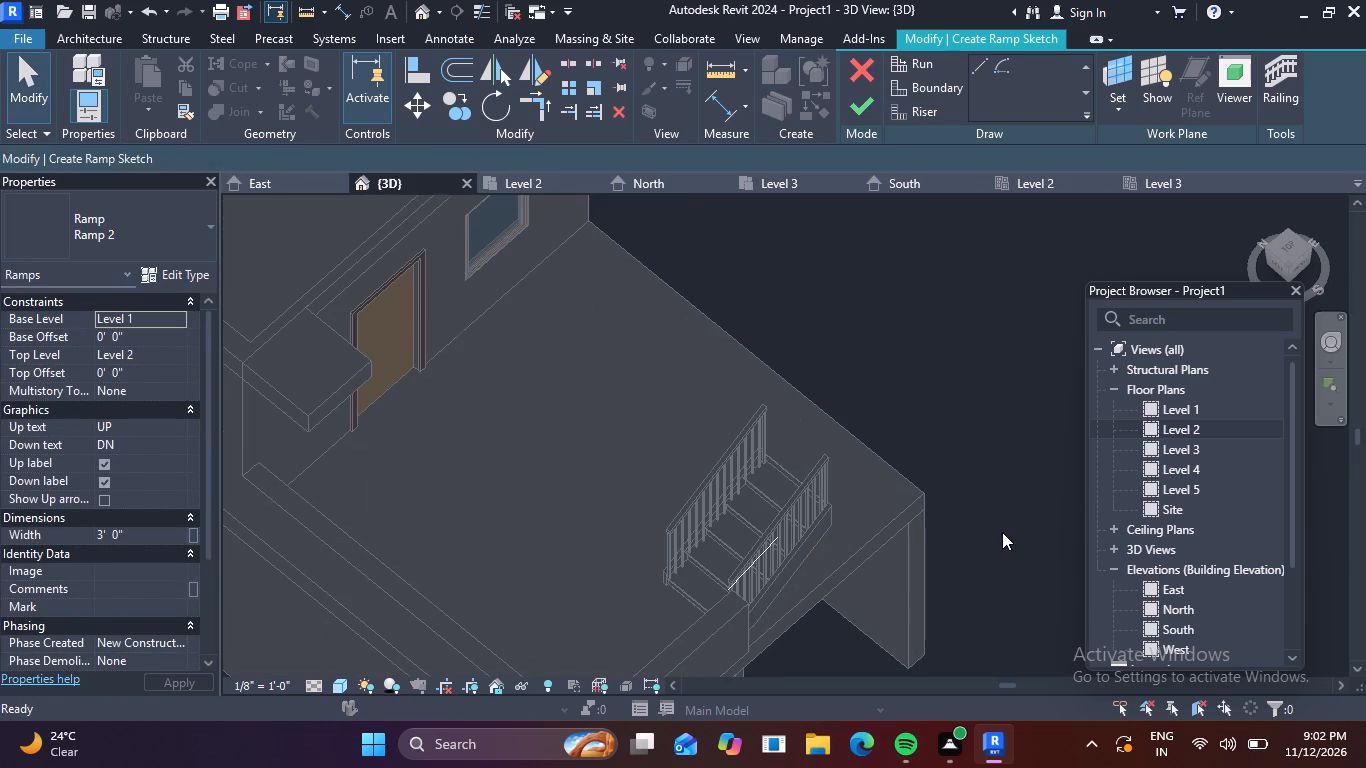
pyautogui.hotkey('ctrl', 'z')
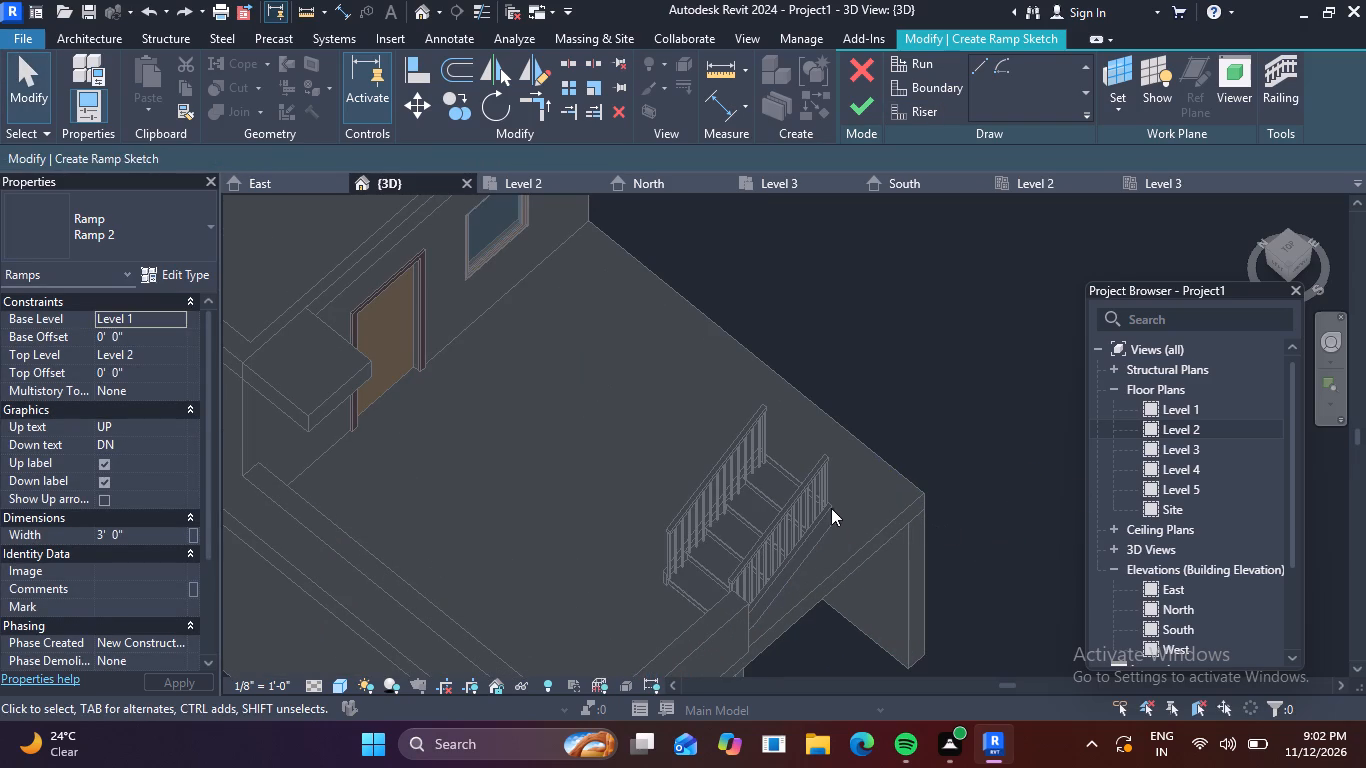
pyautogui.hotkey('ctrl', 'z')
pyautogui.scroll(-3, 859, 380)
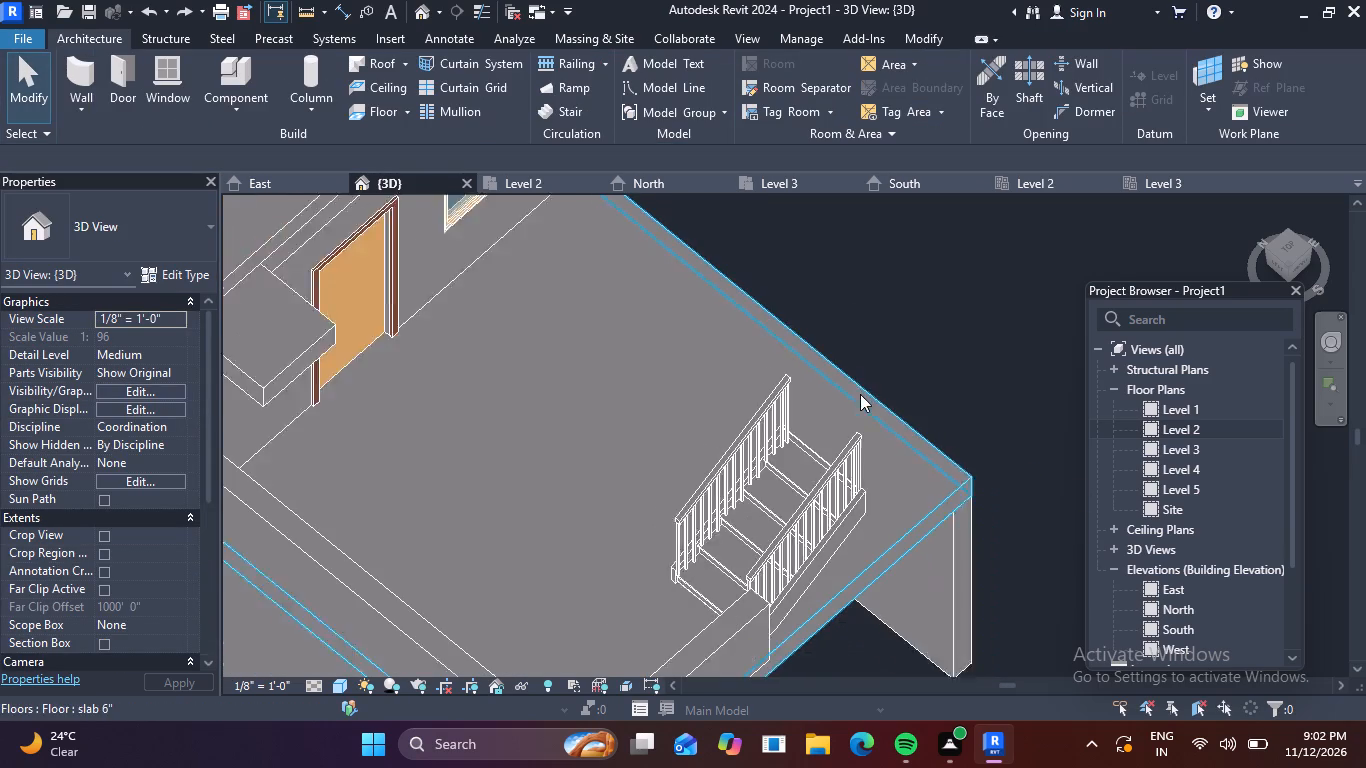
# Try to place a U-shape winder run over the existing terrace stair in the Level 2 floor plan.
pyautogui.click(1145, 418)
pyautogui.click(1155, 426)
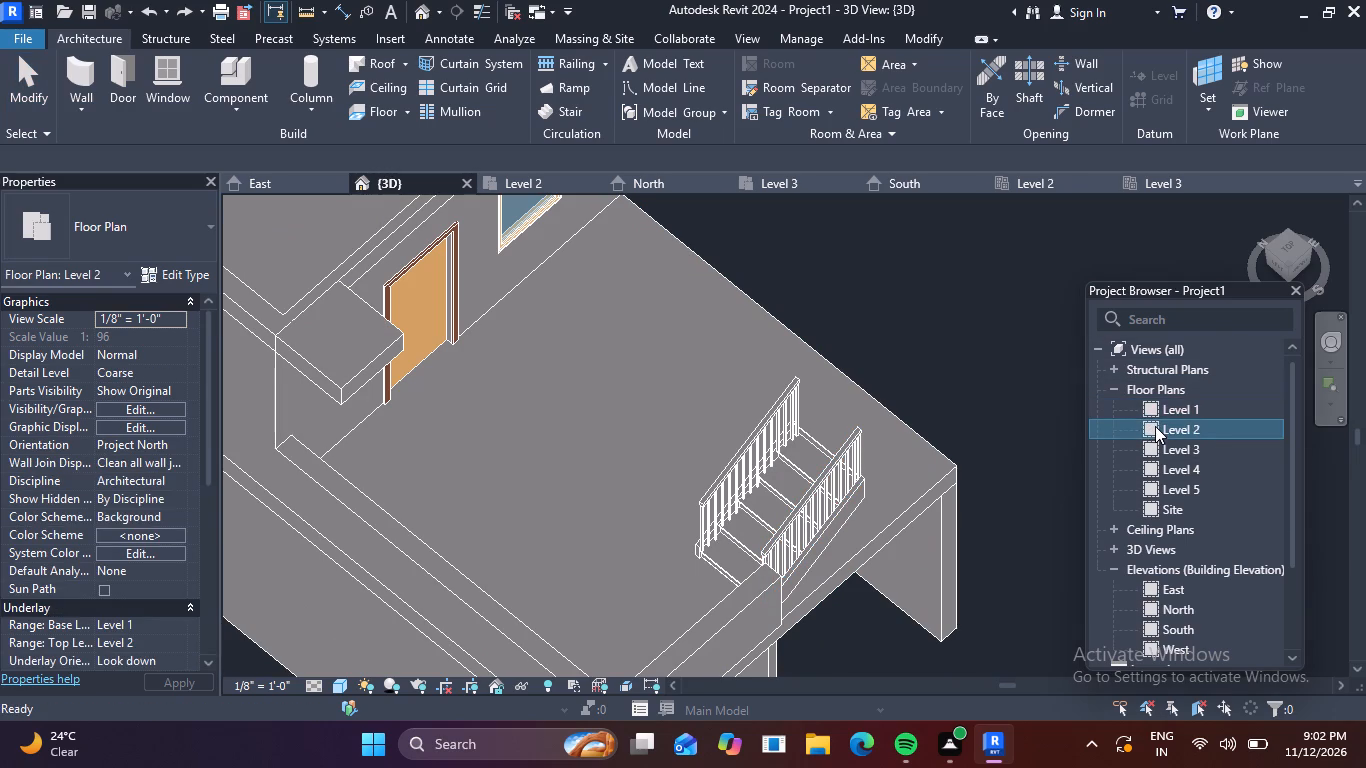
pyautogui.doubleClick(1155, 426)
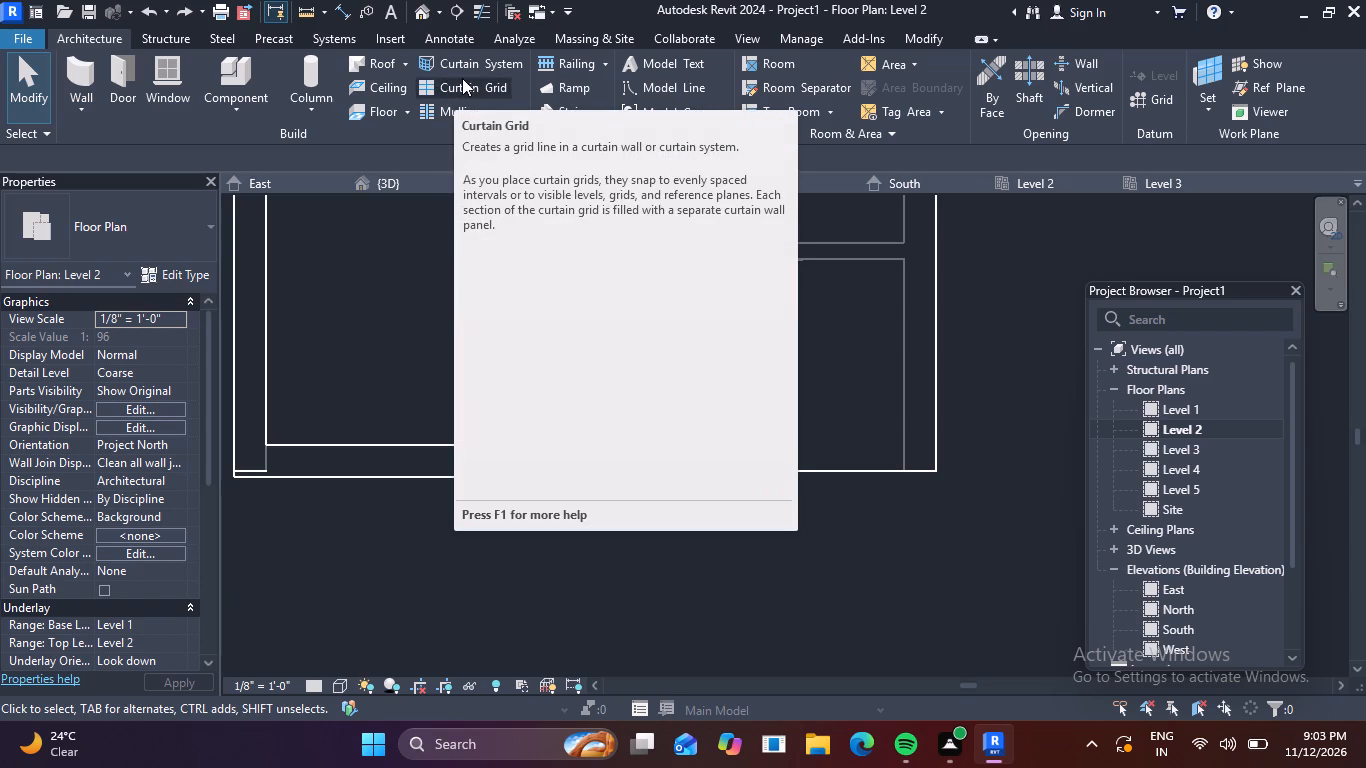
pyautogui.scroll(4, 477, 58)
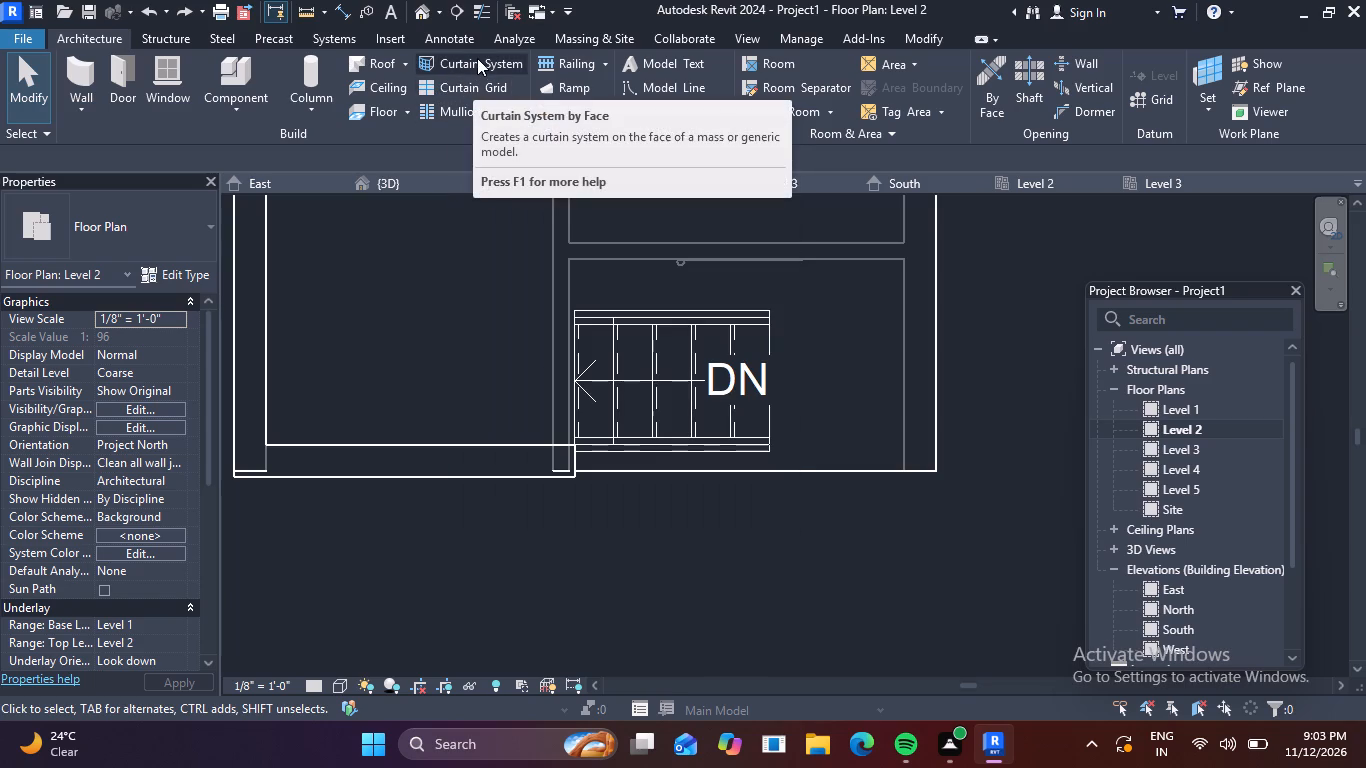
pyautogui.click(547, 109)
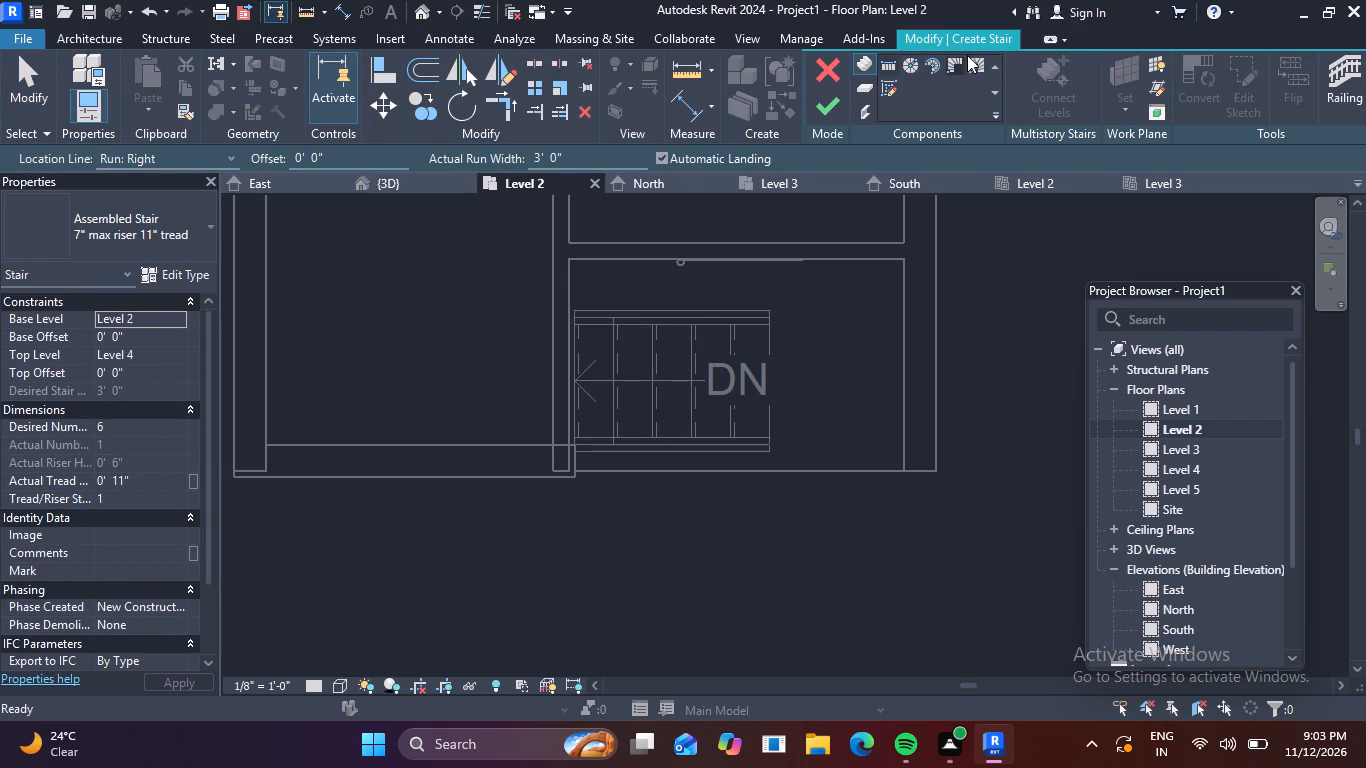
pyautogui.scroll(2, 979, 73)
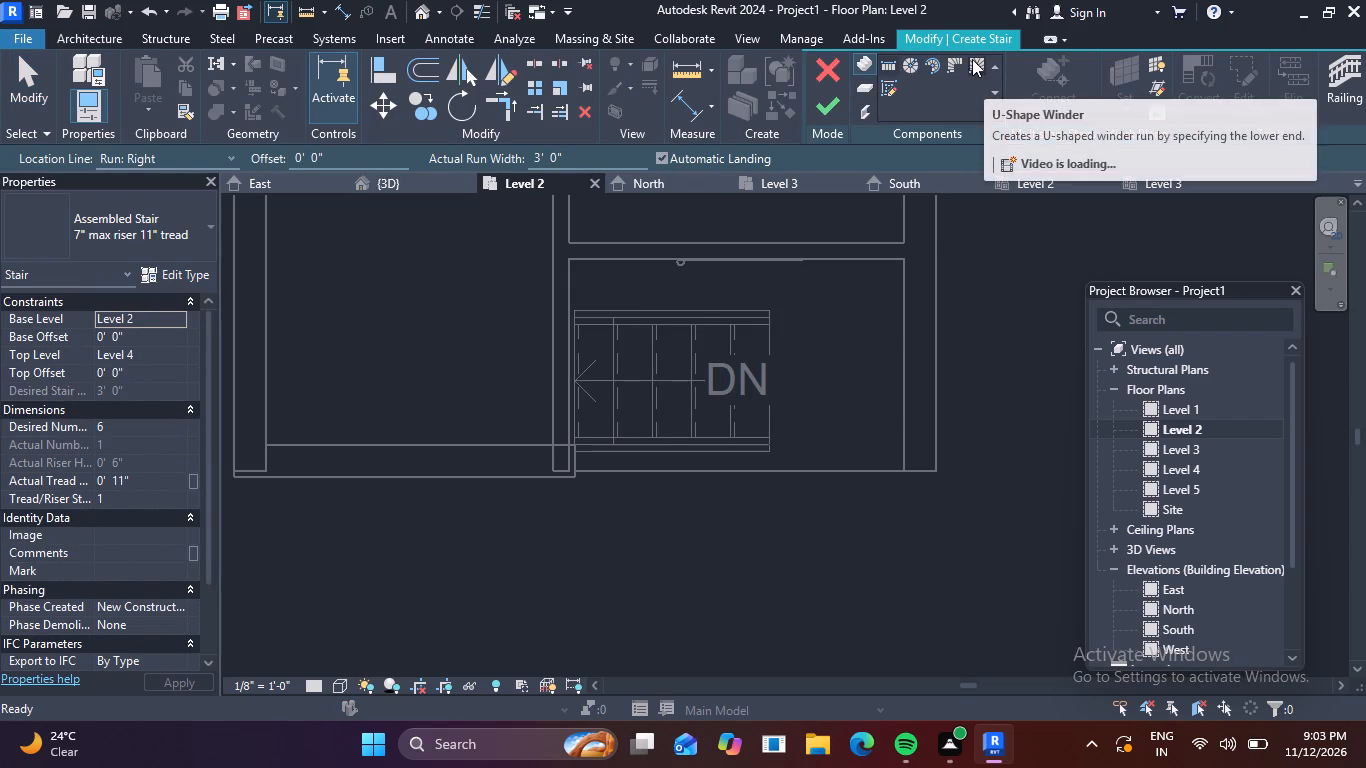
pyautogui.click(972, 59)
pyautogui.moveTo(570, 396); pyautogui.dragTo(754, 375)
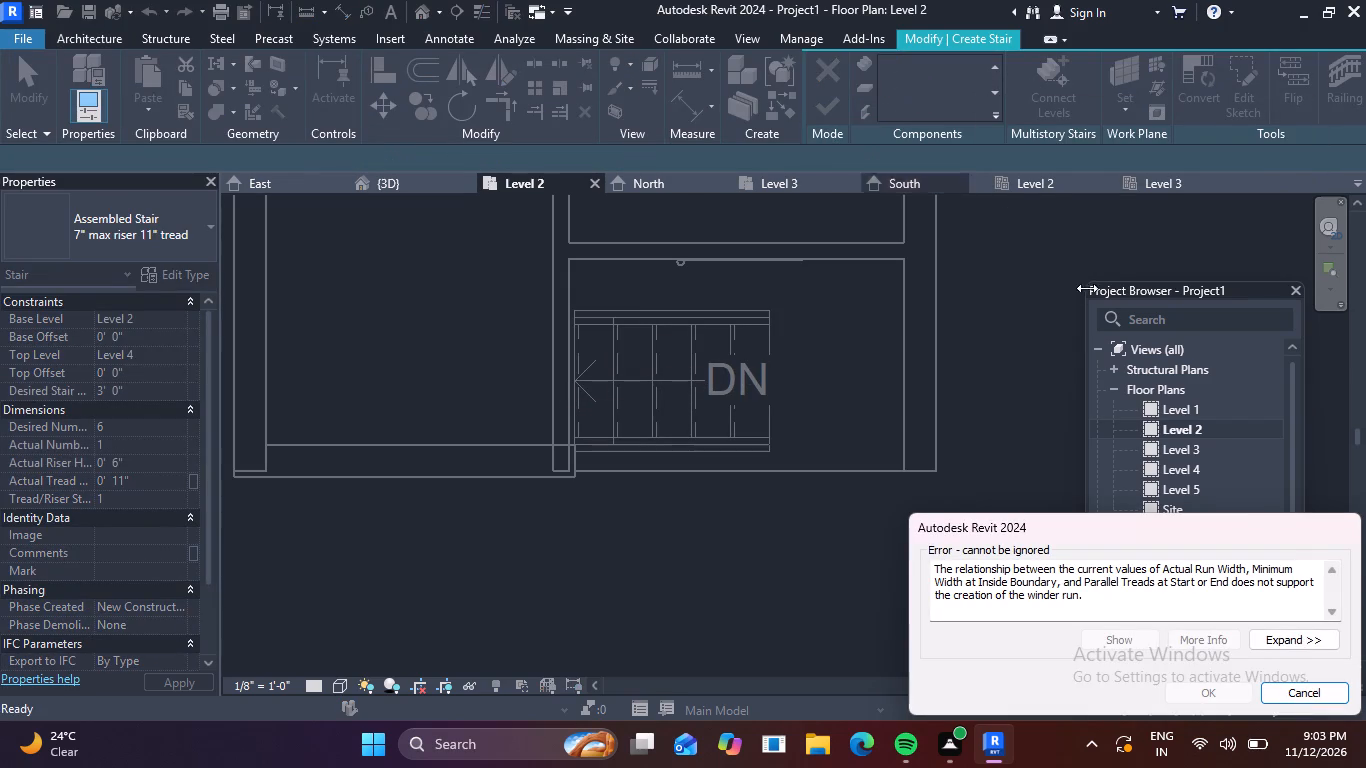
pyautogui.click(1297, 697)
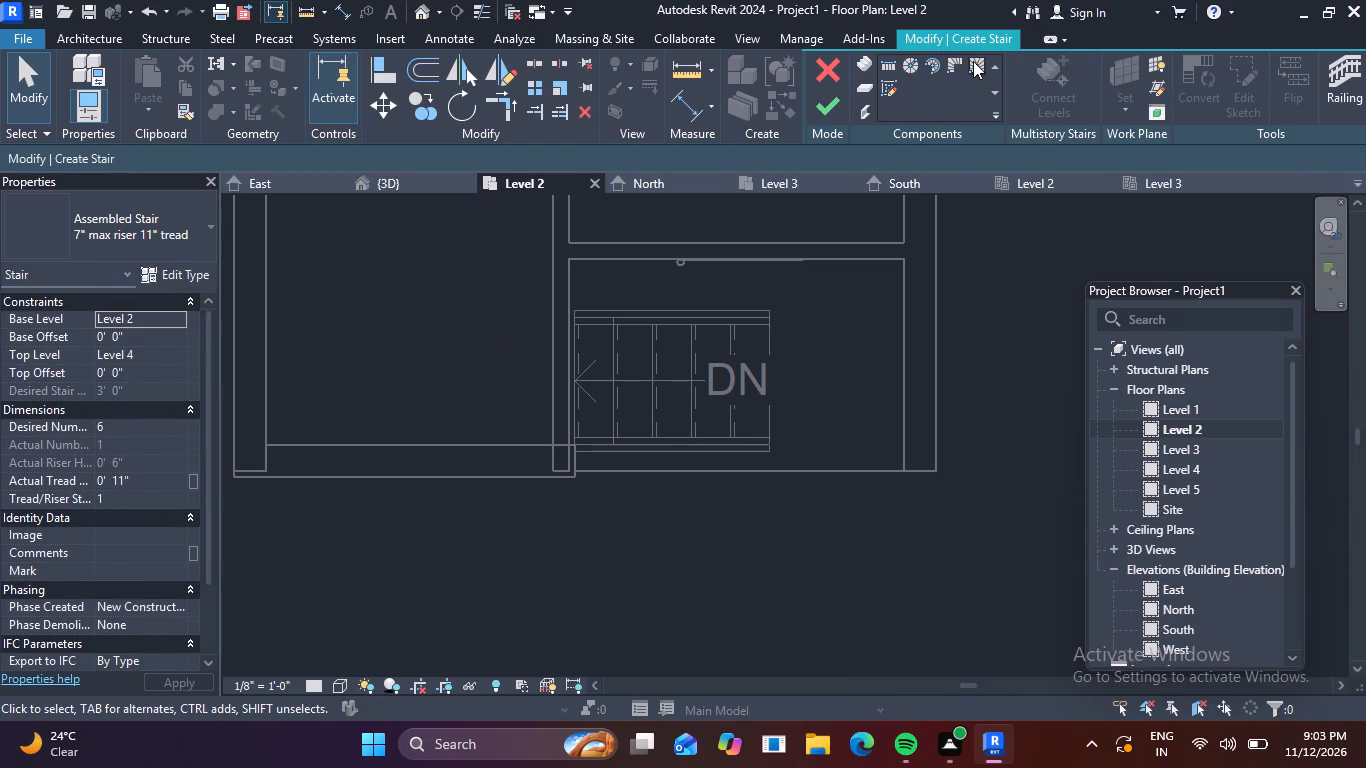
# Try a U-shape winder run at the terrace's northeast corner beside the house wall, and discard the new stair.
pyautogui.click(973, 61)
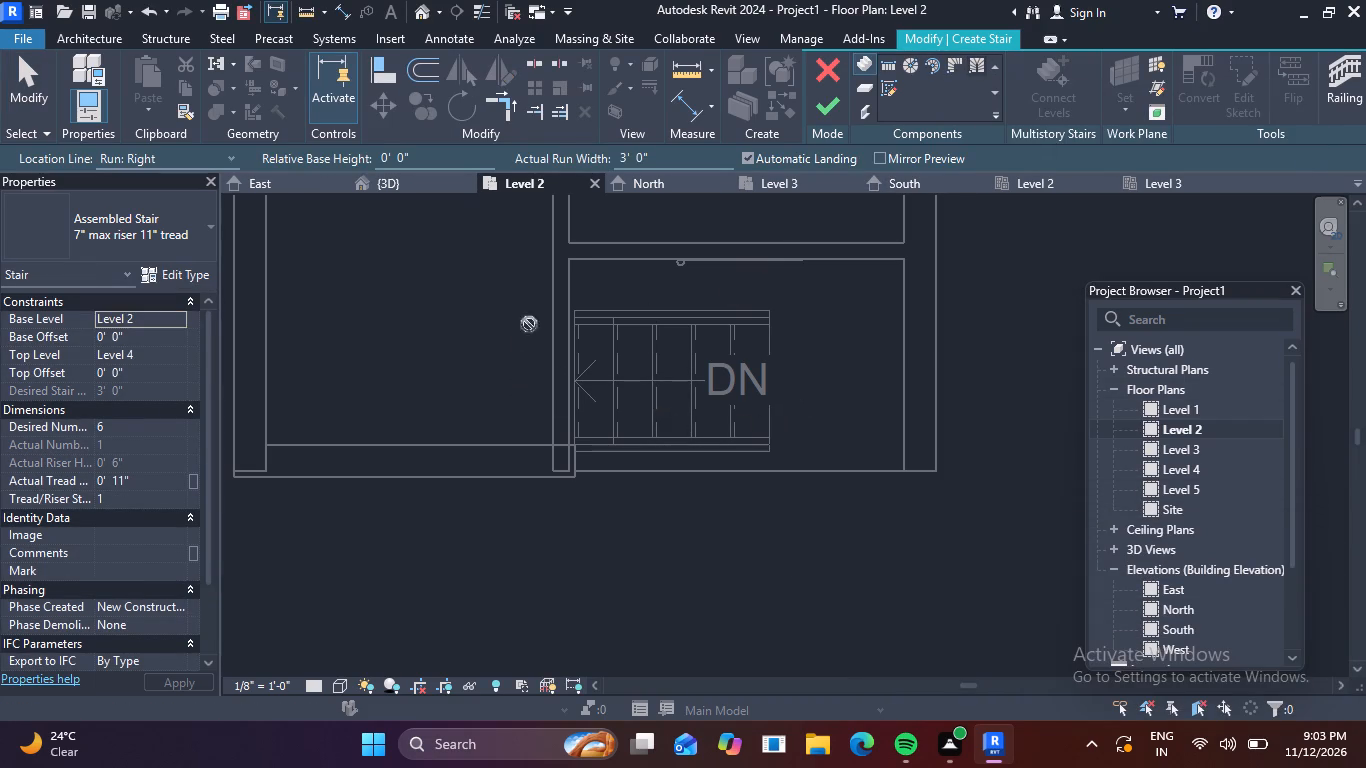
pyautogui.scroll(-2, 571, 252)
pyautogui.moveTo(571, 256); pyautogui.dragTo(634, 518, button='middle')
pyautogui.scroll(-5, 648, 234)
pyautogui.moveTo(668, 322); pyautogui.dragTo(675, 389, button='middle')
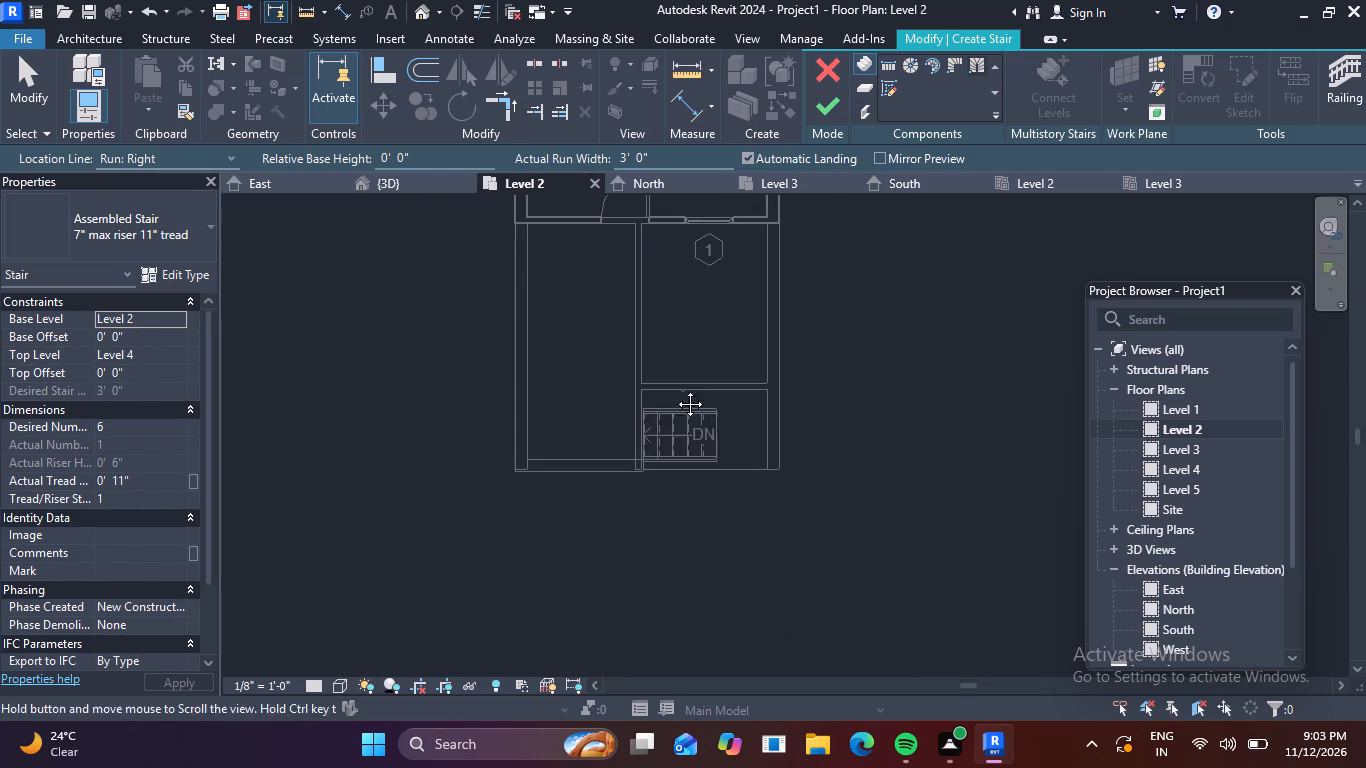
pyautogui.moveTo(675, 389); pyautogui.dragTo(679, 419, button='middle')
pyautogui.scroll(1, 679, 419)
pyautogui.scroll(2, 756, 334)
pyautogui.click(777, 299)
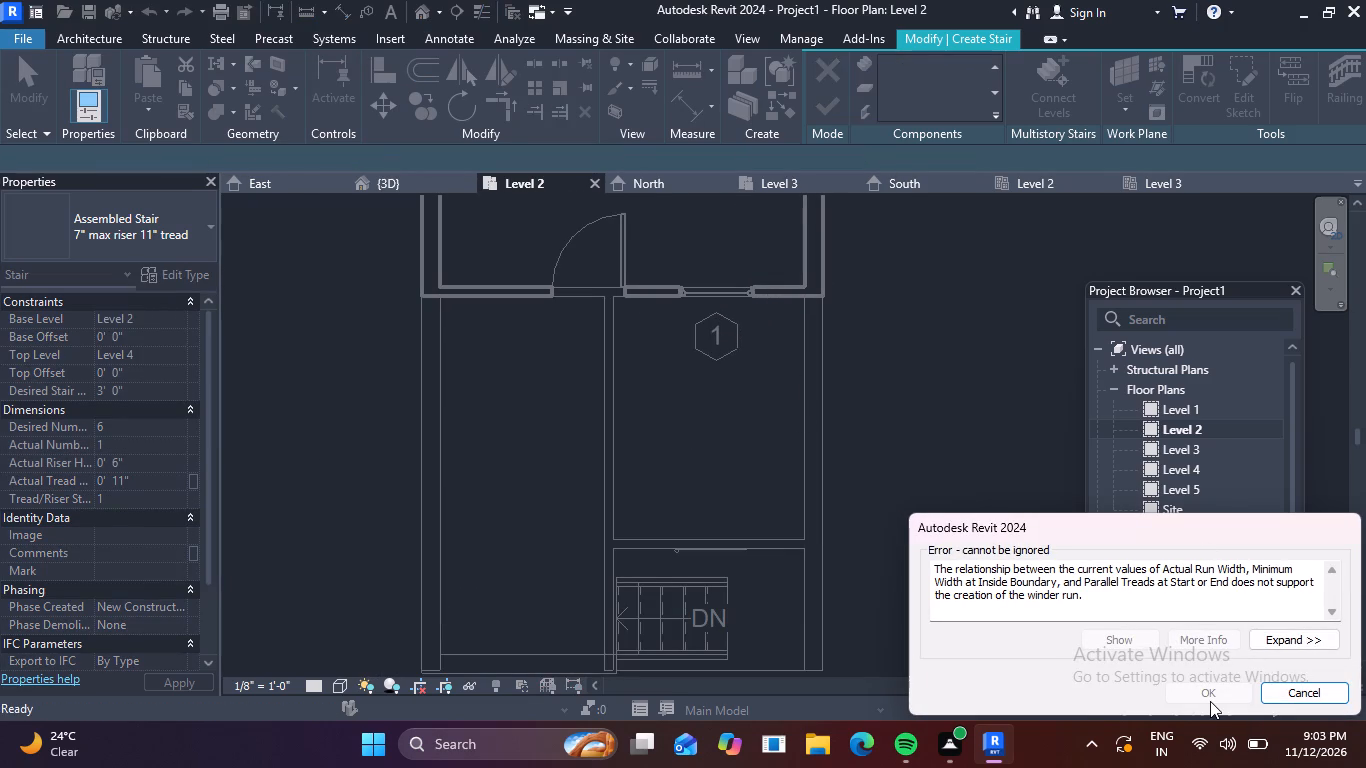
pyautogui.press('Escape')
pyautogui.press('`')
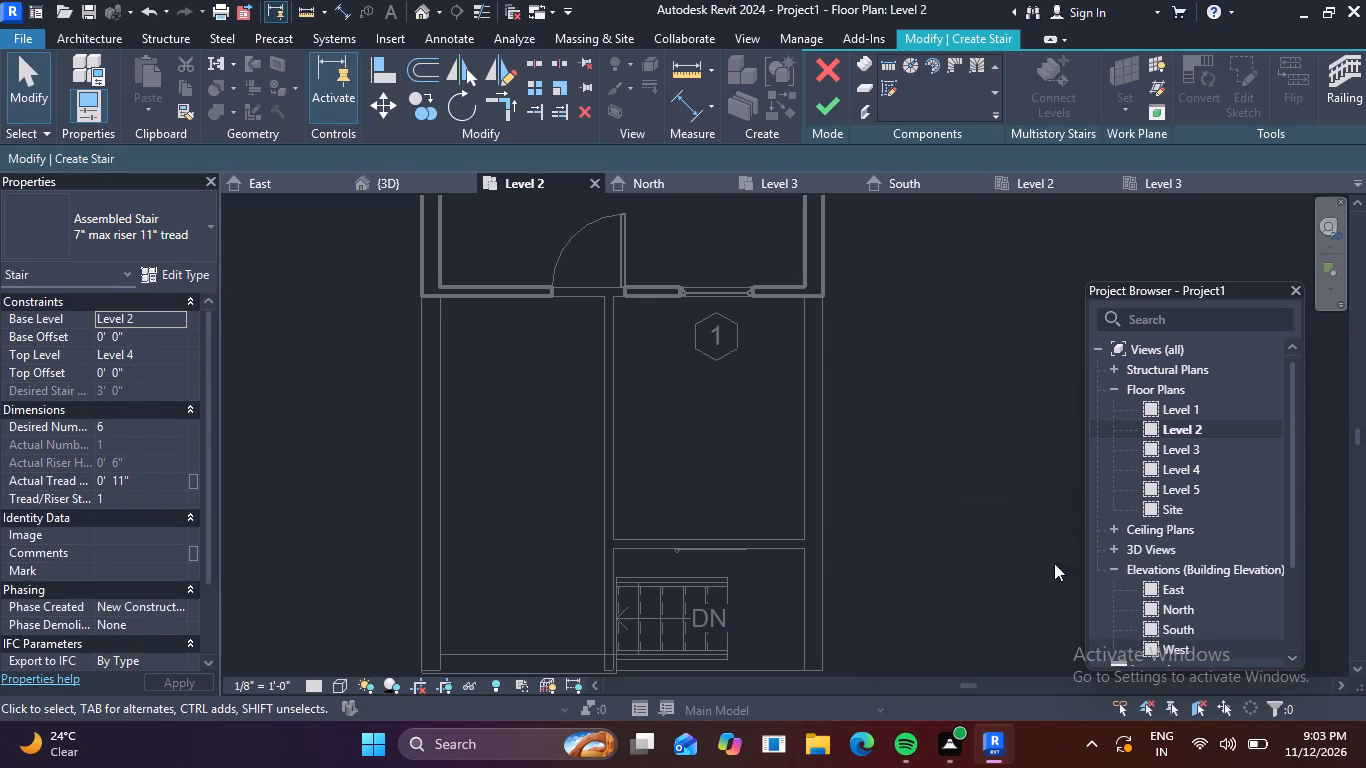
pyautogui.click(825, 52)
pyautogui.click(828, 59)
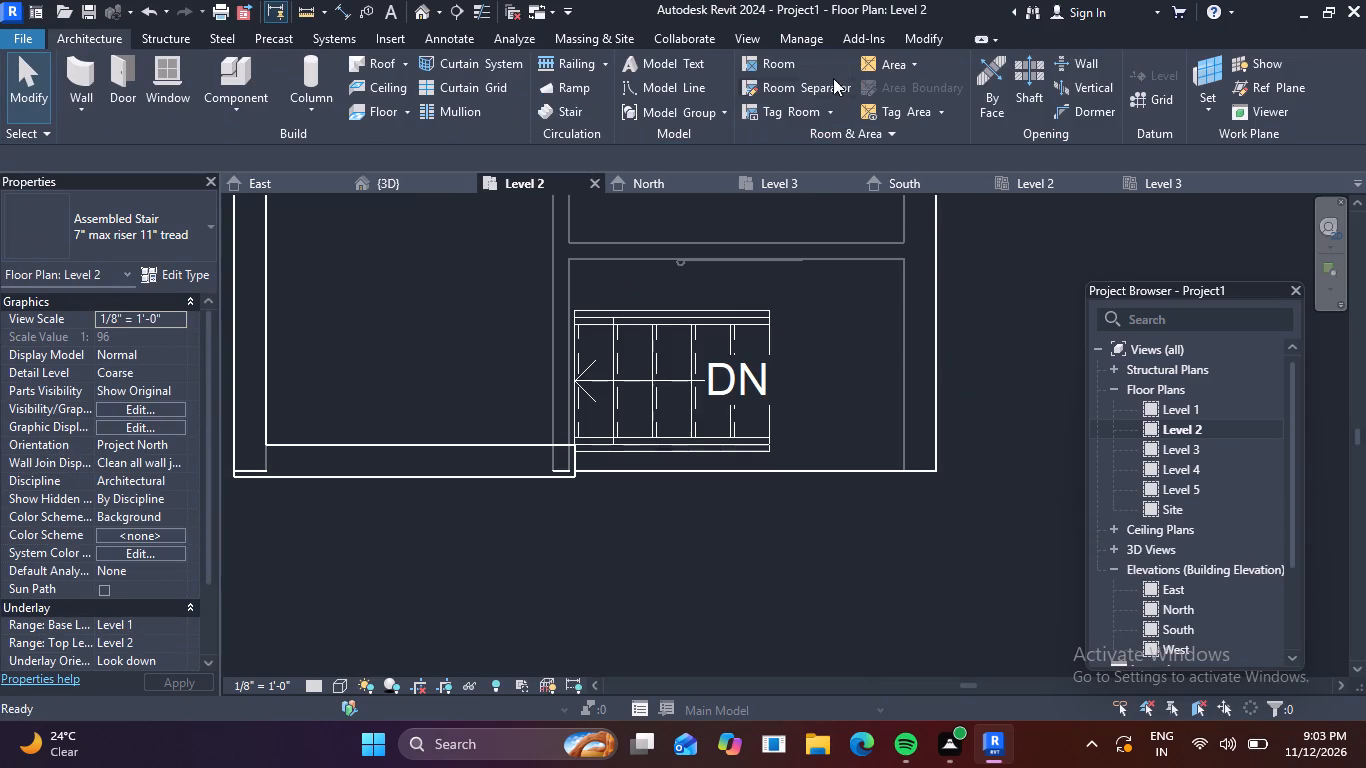
# Delete the 6-riser terrace stair together with its railings in the East elevation.
pyautogui.doubleClick(1159, 590)
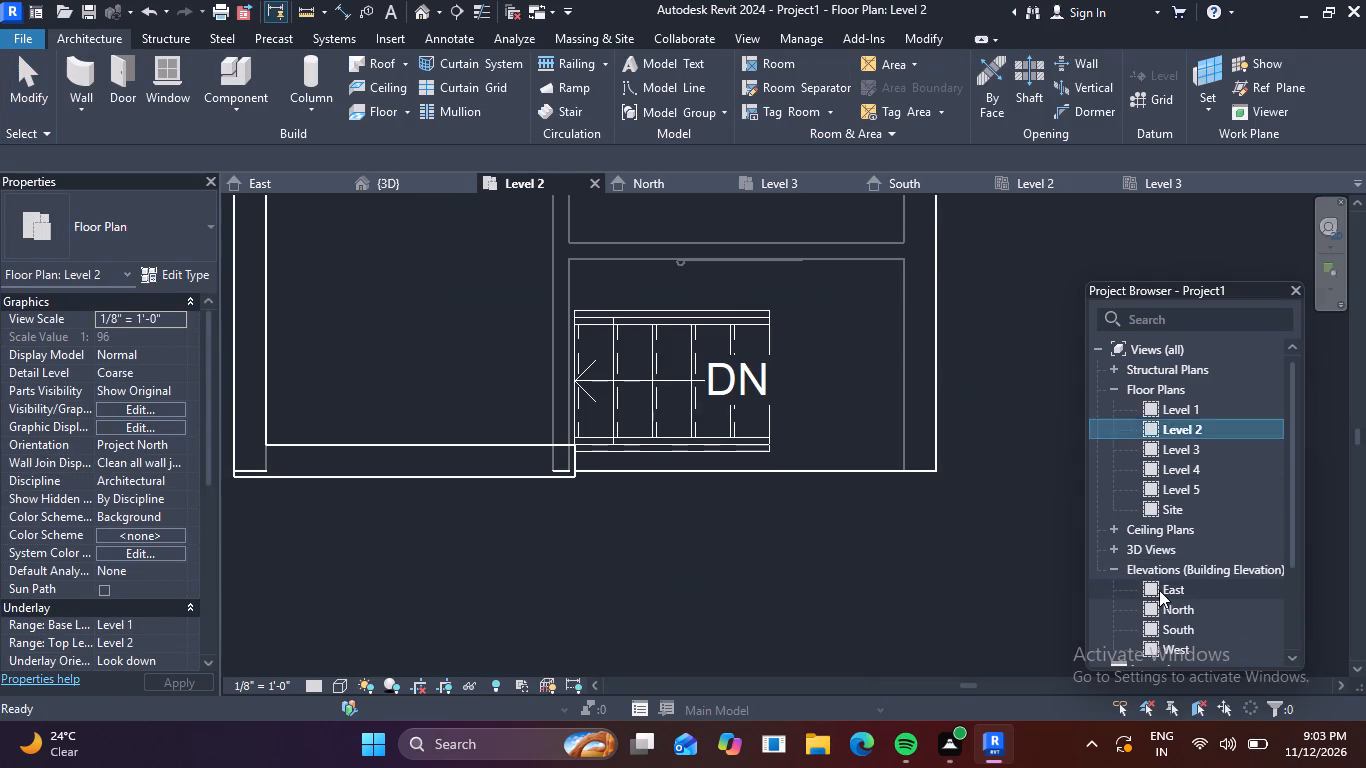
pyautogui.scroll(6, 283, 400)
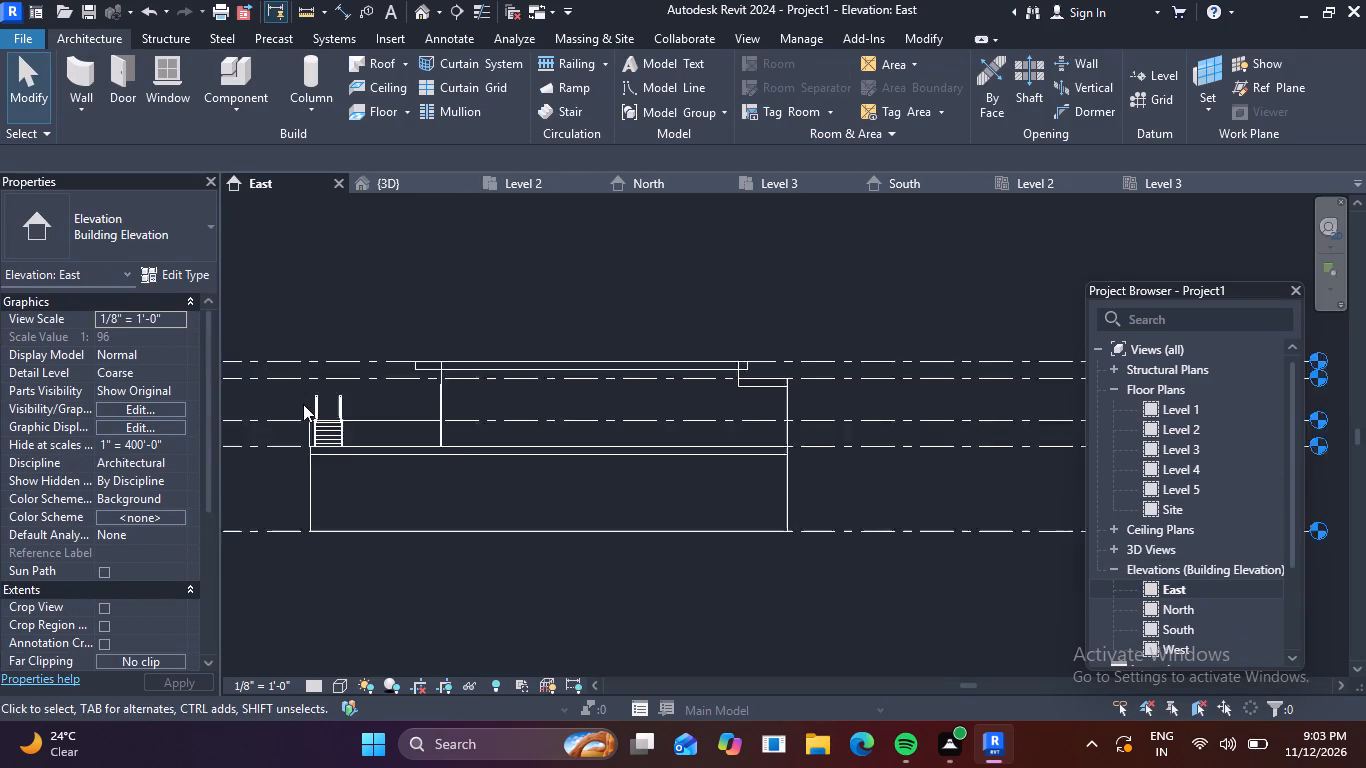
pyautogui.scroll(6, 410, 446)
pyautogui.scroll(-4, 412, 425)
pyautogui.moveTo(427, 438); pyautogui.dragTo(590, 484, button='middle')
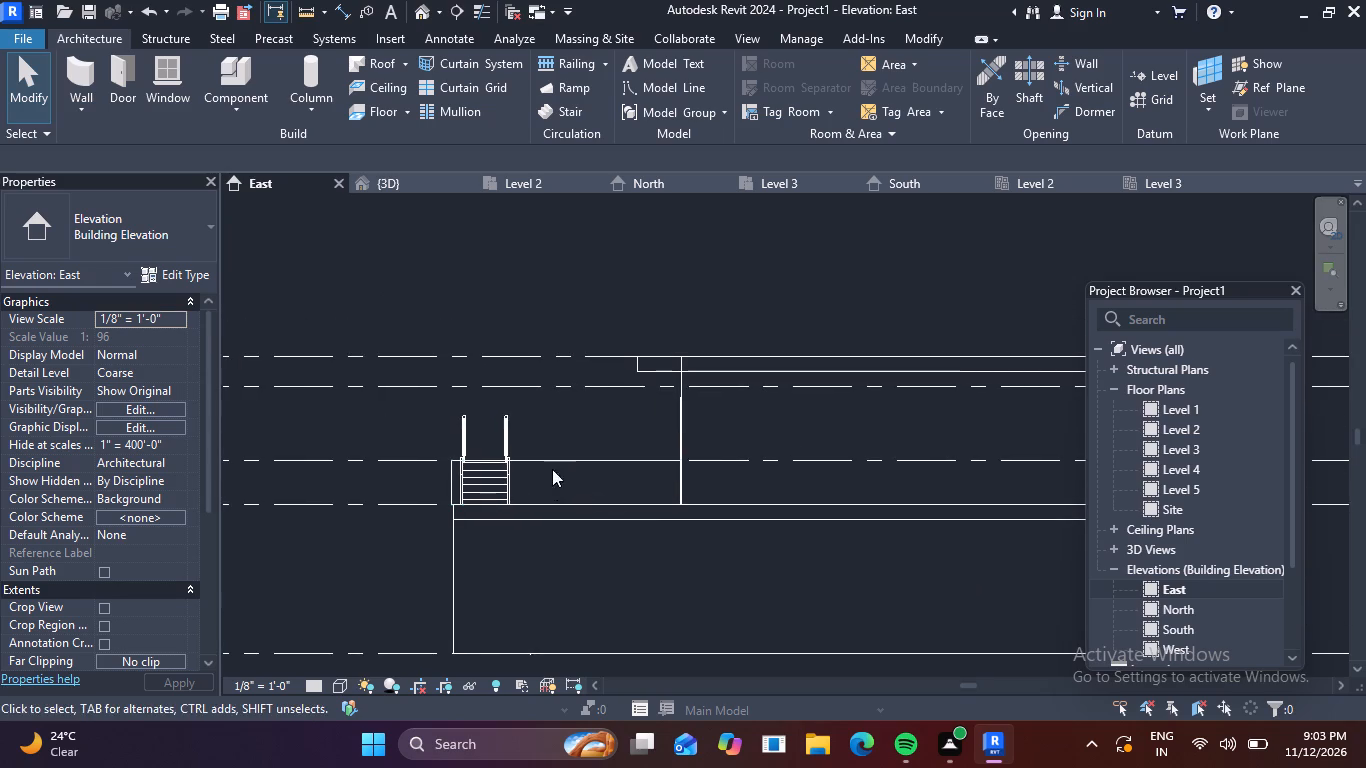
pyautogui.click(493, 470)
pyautogui.press('Delete')
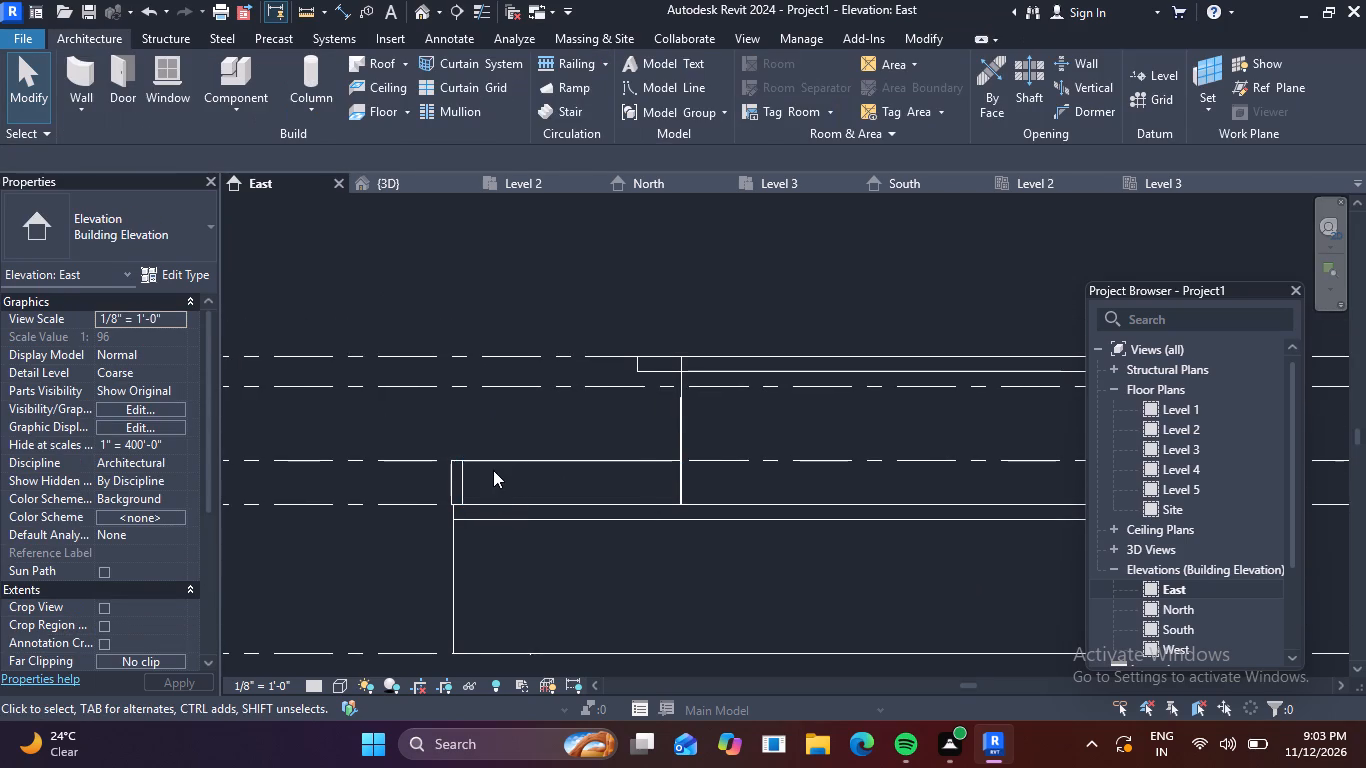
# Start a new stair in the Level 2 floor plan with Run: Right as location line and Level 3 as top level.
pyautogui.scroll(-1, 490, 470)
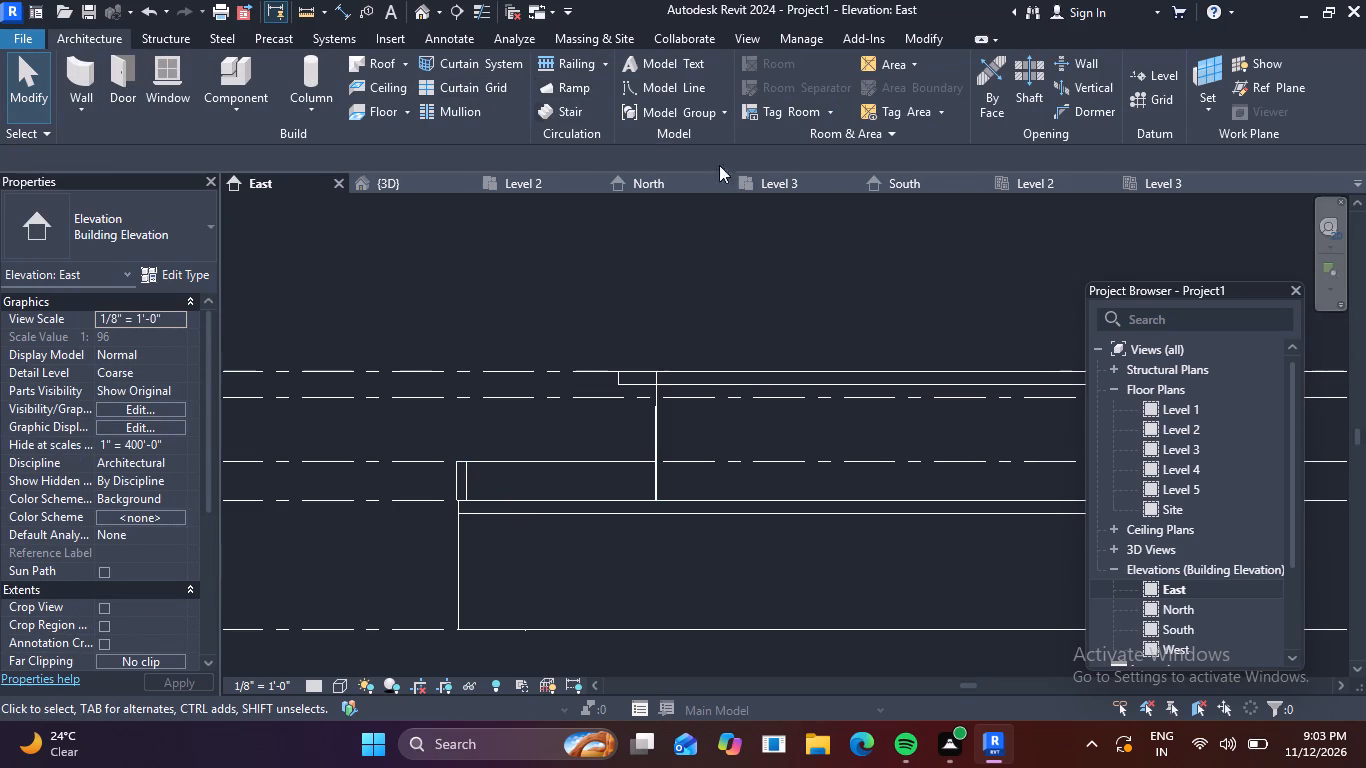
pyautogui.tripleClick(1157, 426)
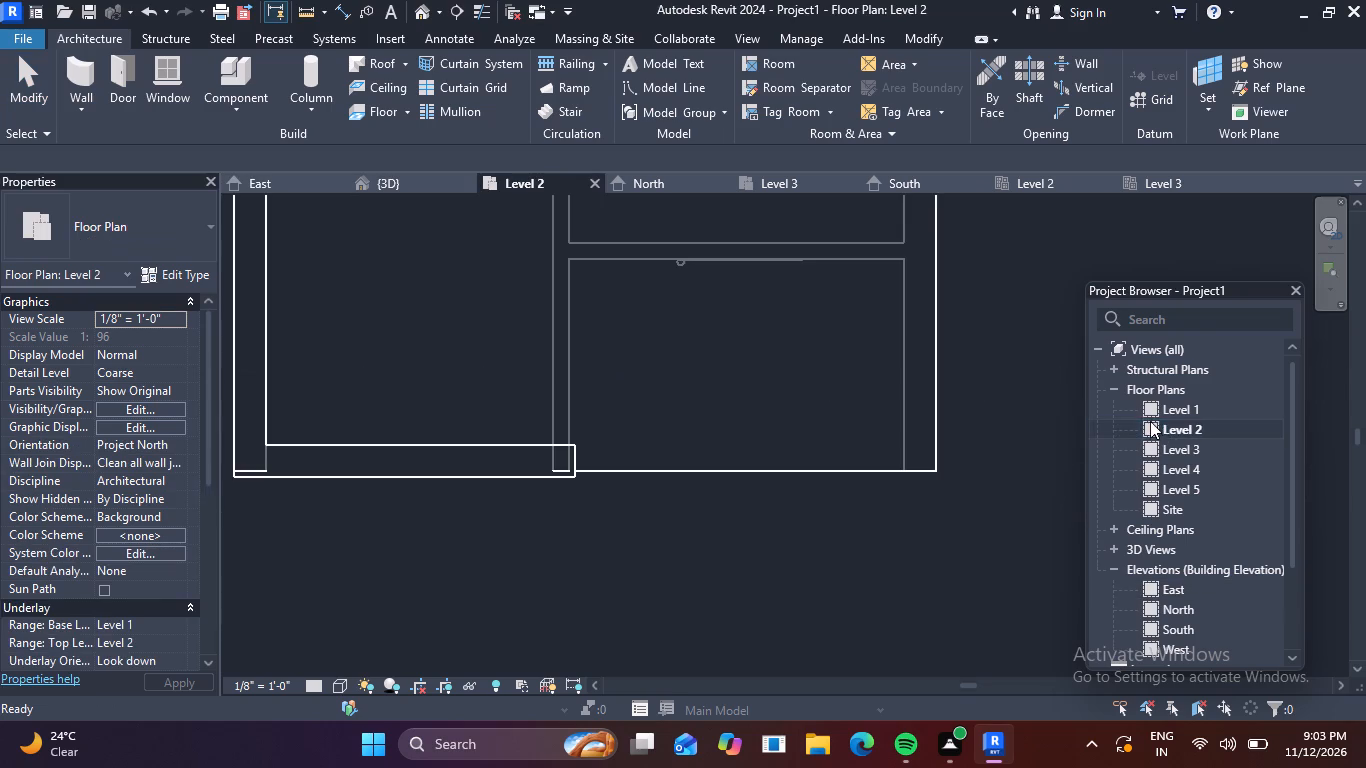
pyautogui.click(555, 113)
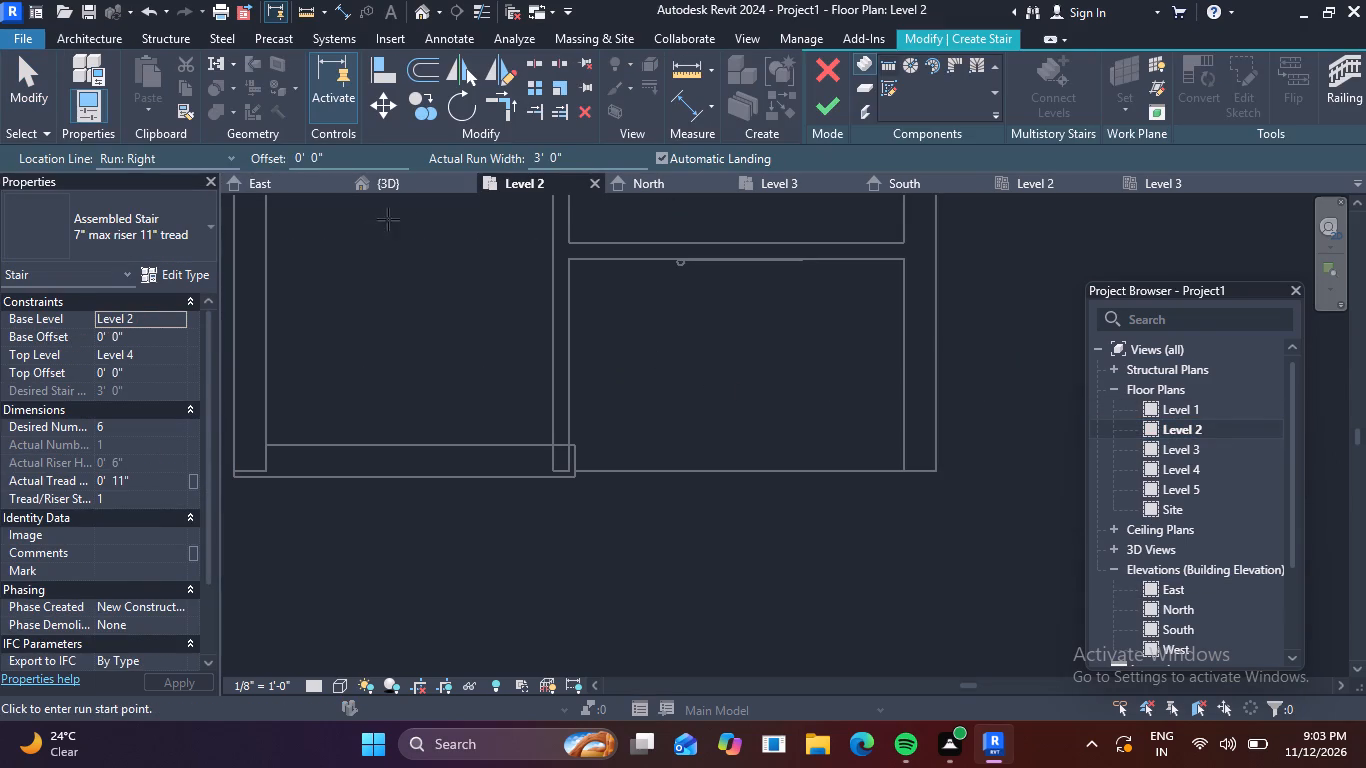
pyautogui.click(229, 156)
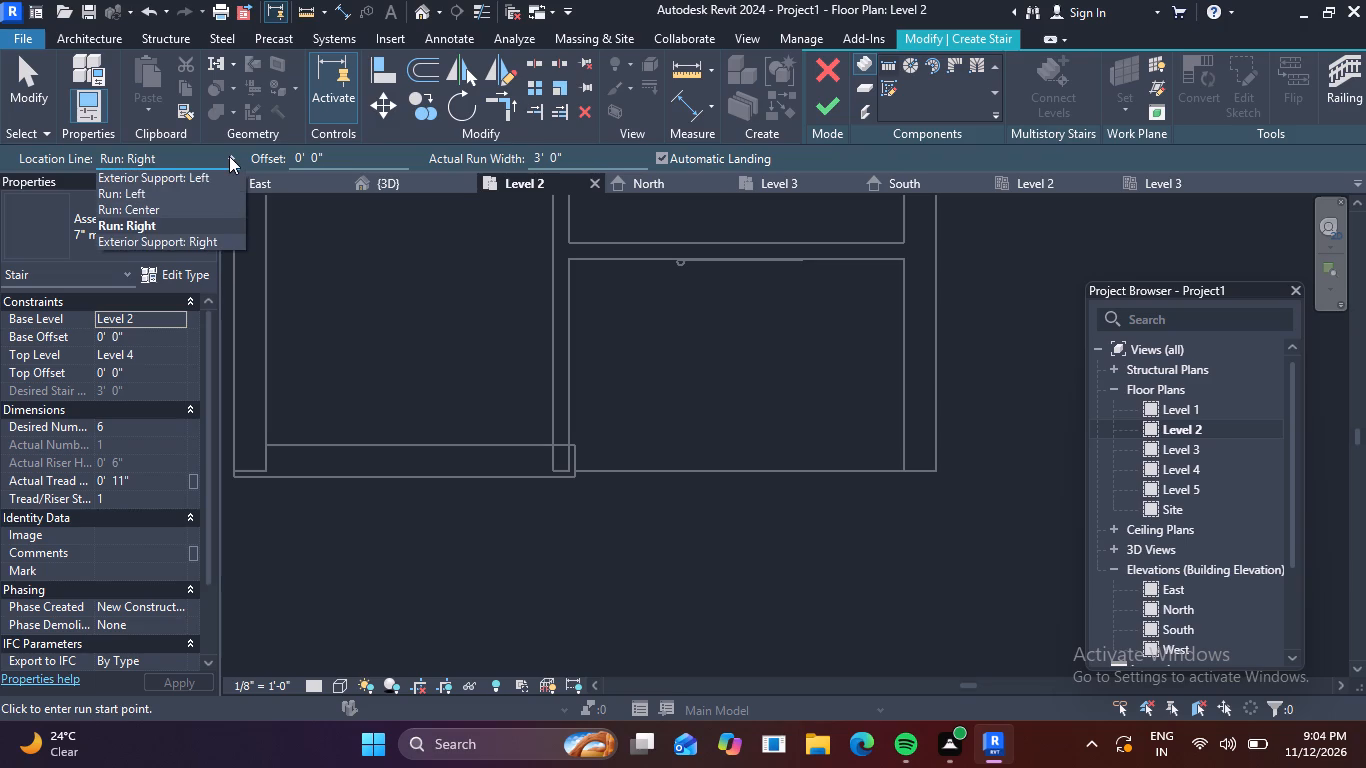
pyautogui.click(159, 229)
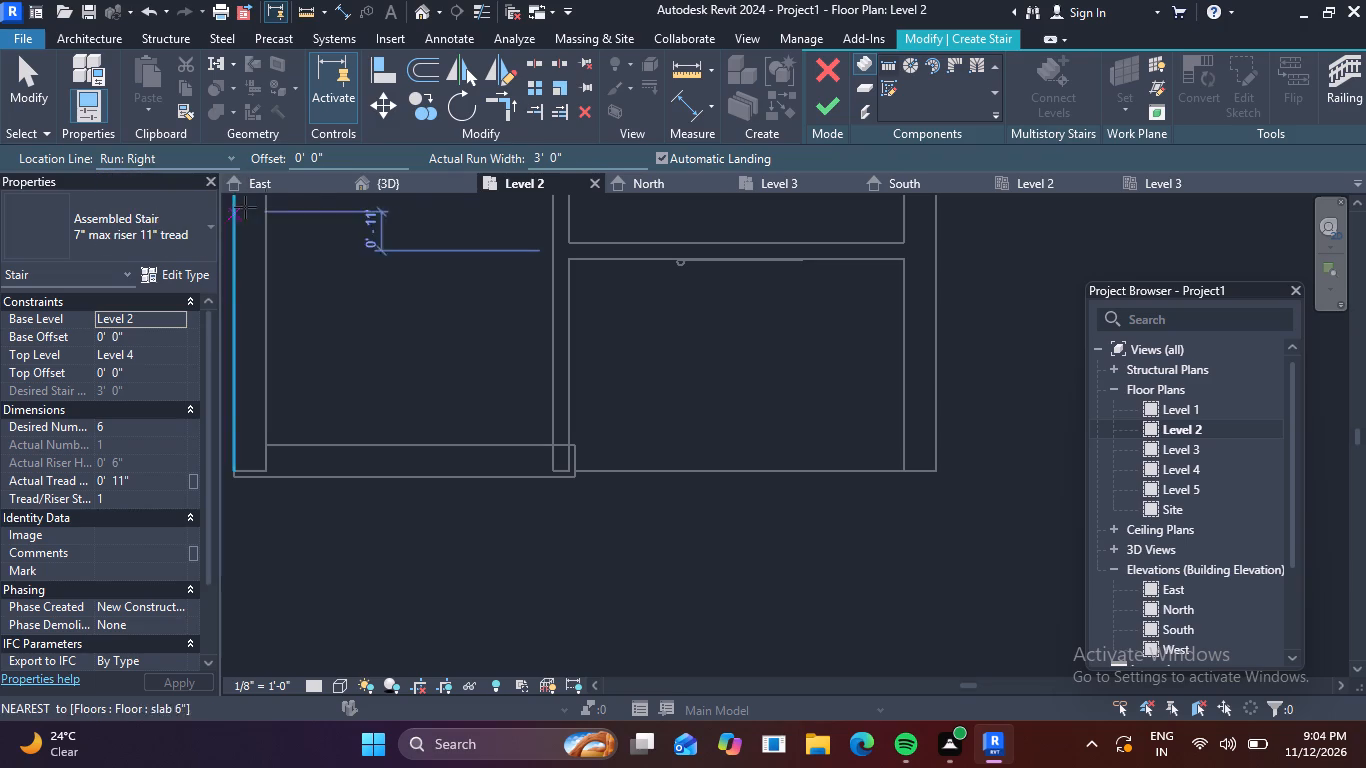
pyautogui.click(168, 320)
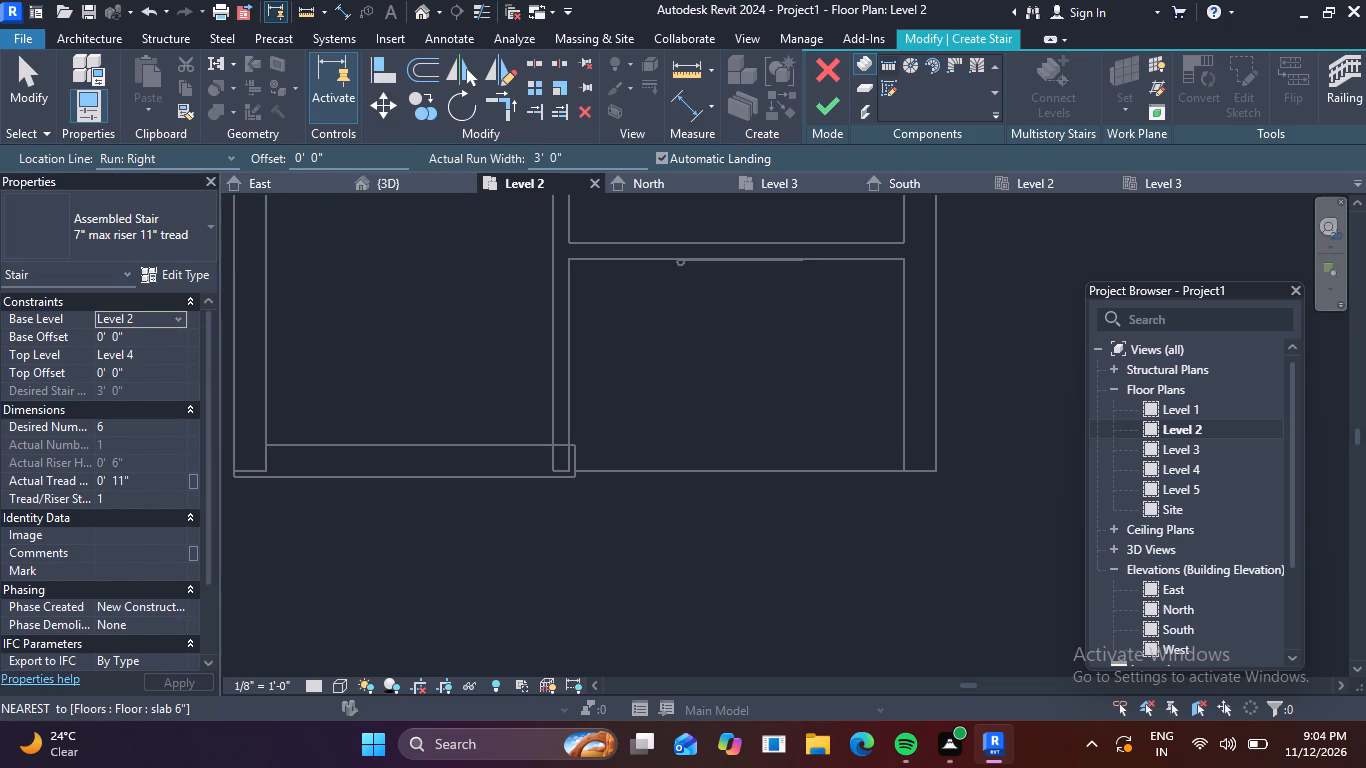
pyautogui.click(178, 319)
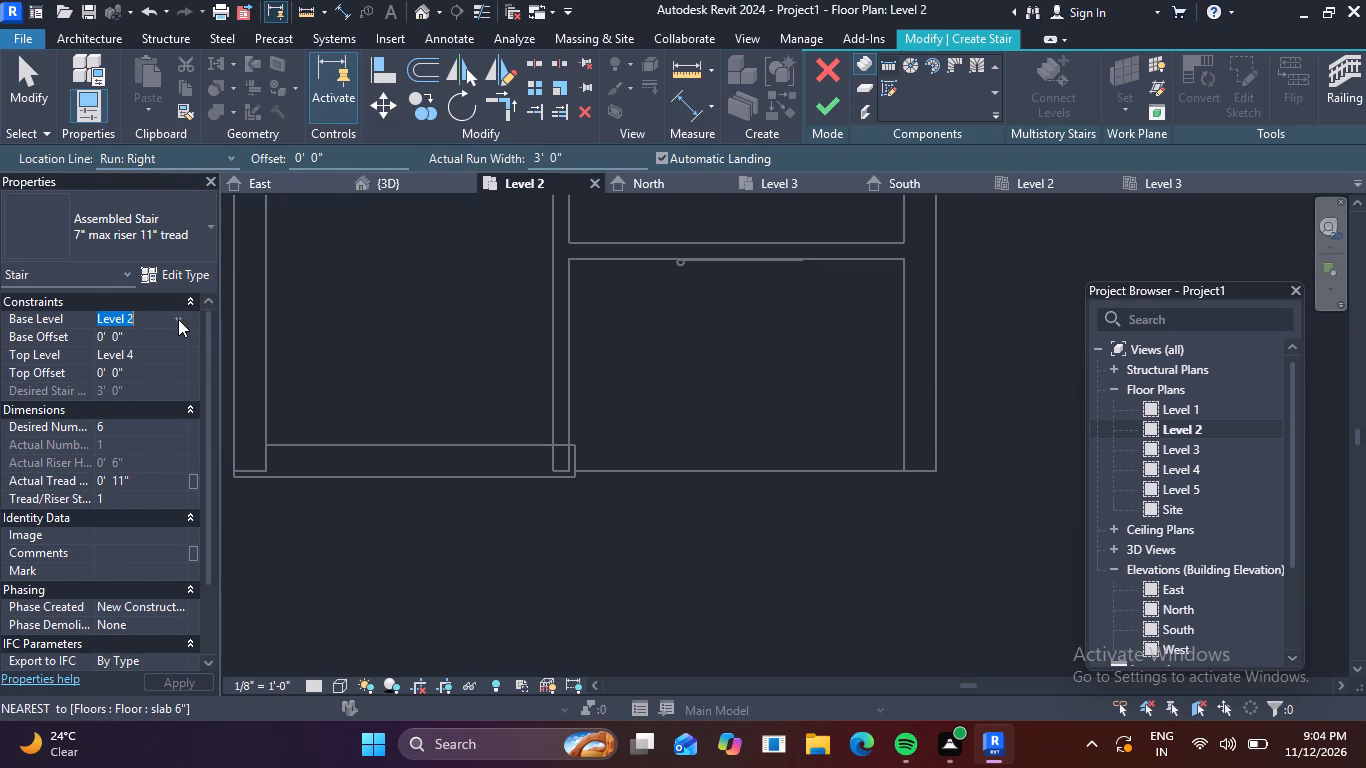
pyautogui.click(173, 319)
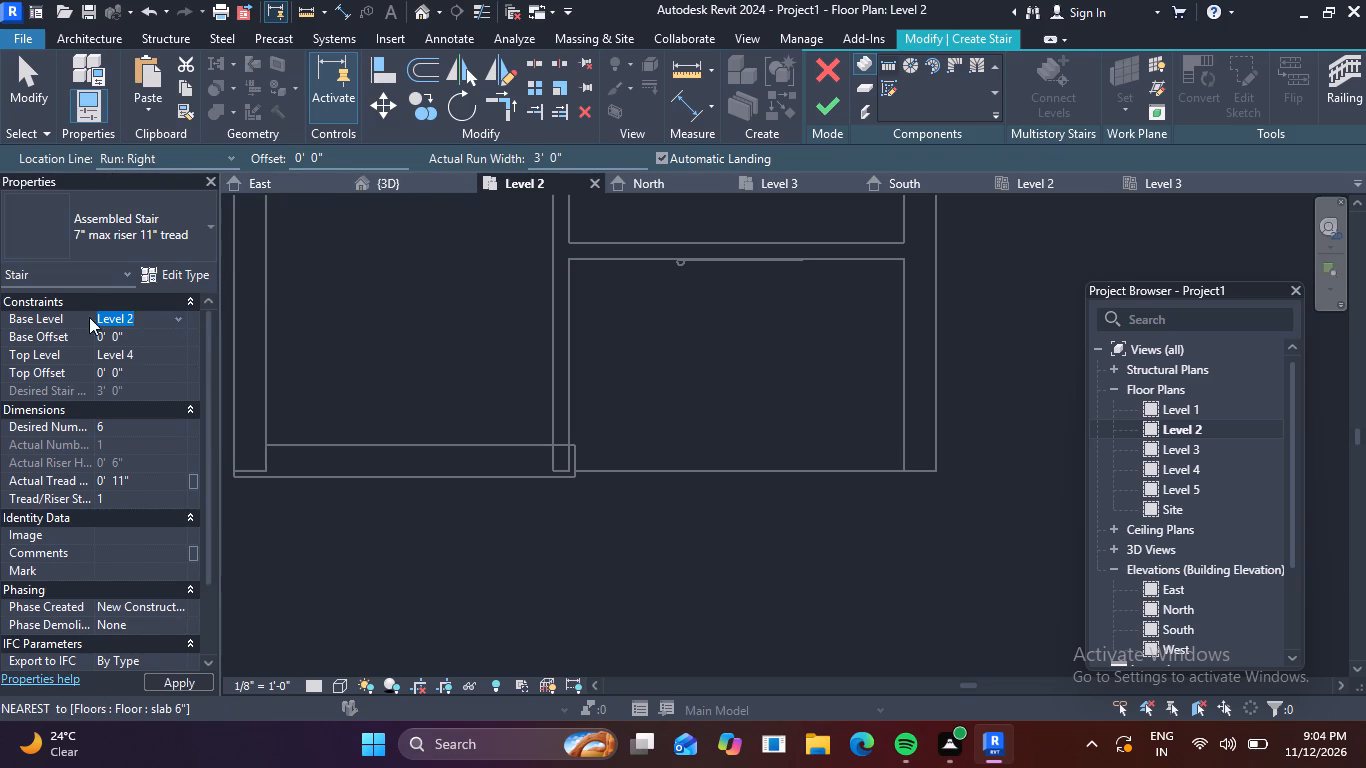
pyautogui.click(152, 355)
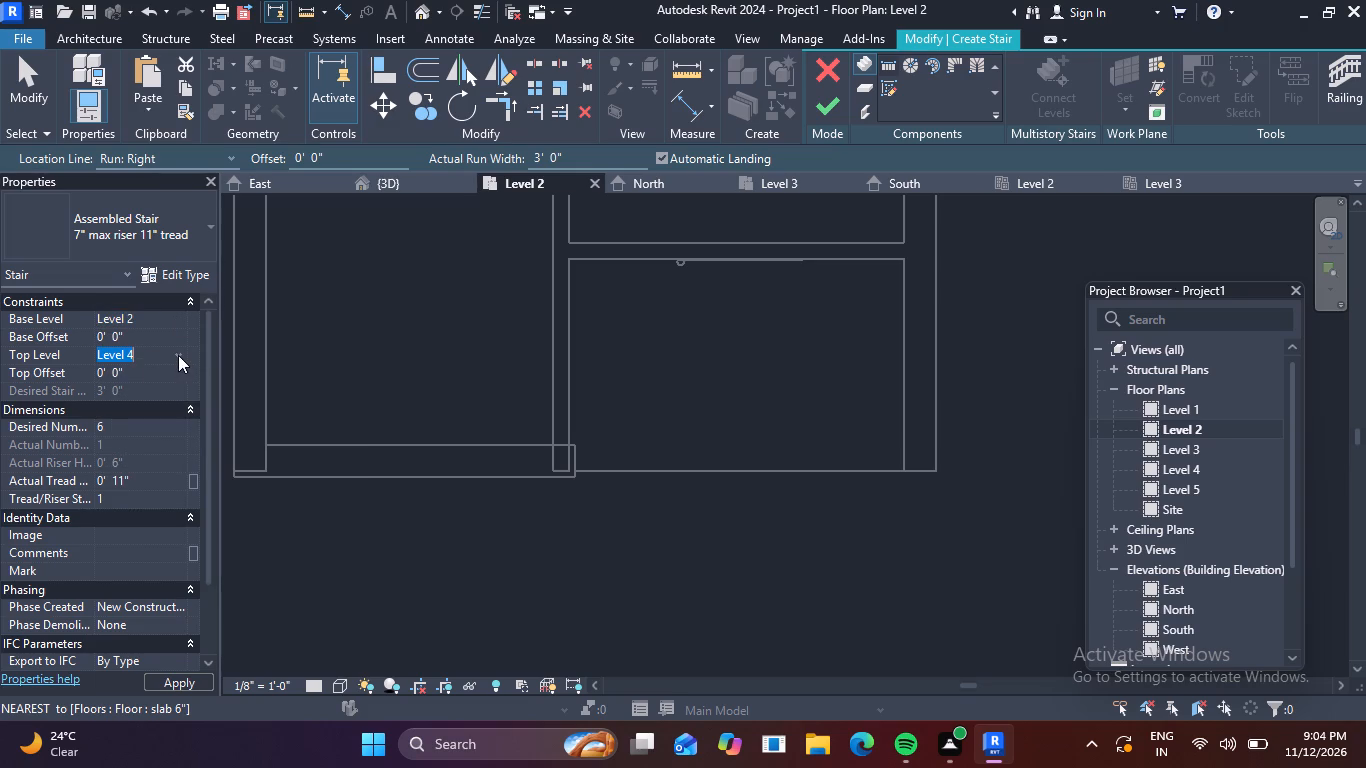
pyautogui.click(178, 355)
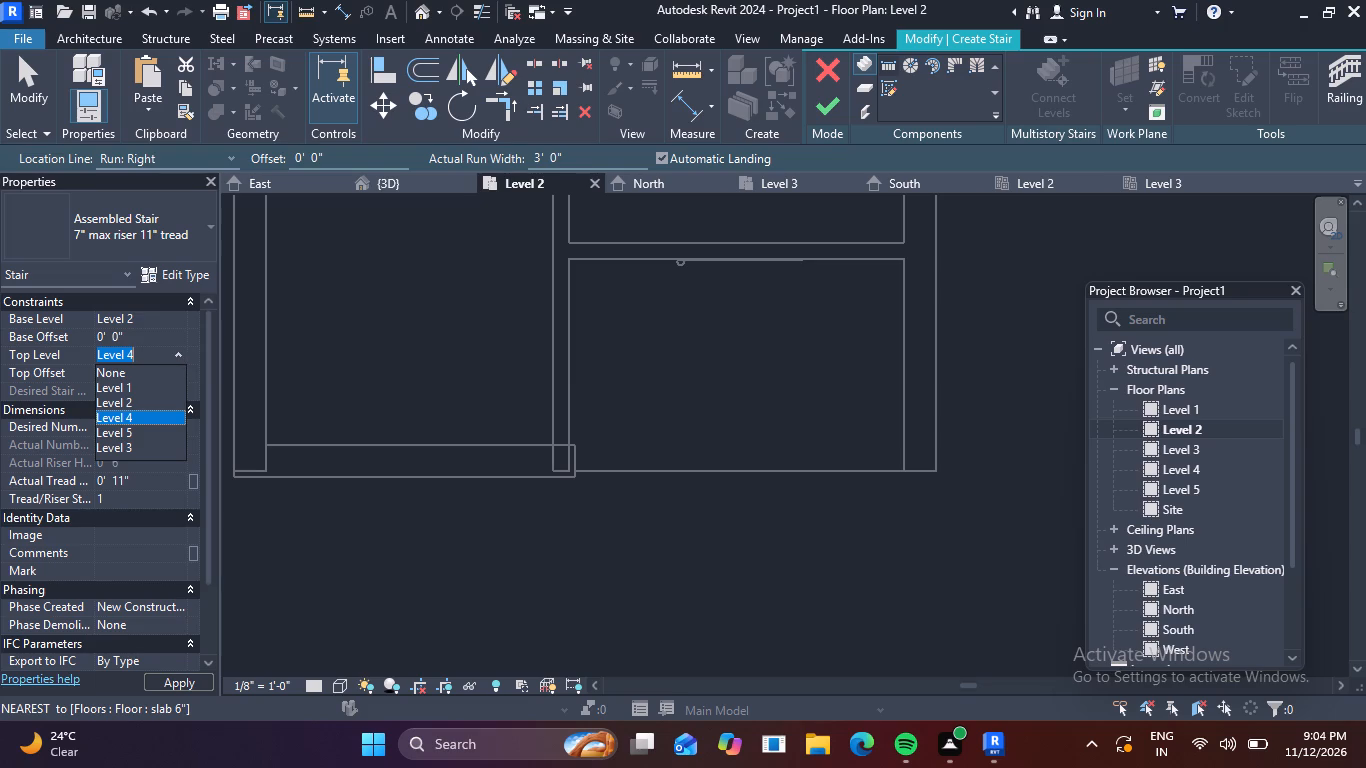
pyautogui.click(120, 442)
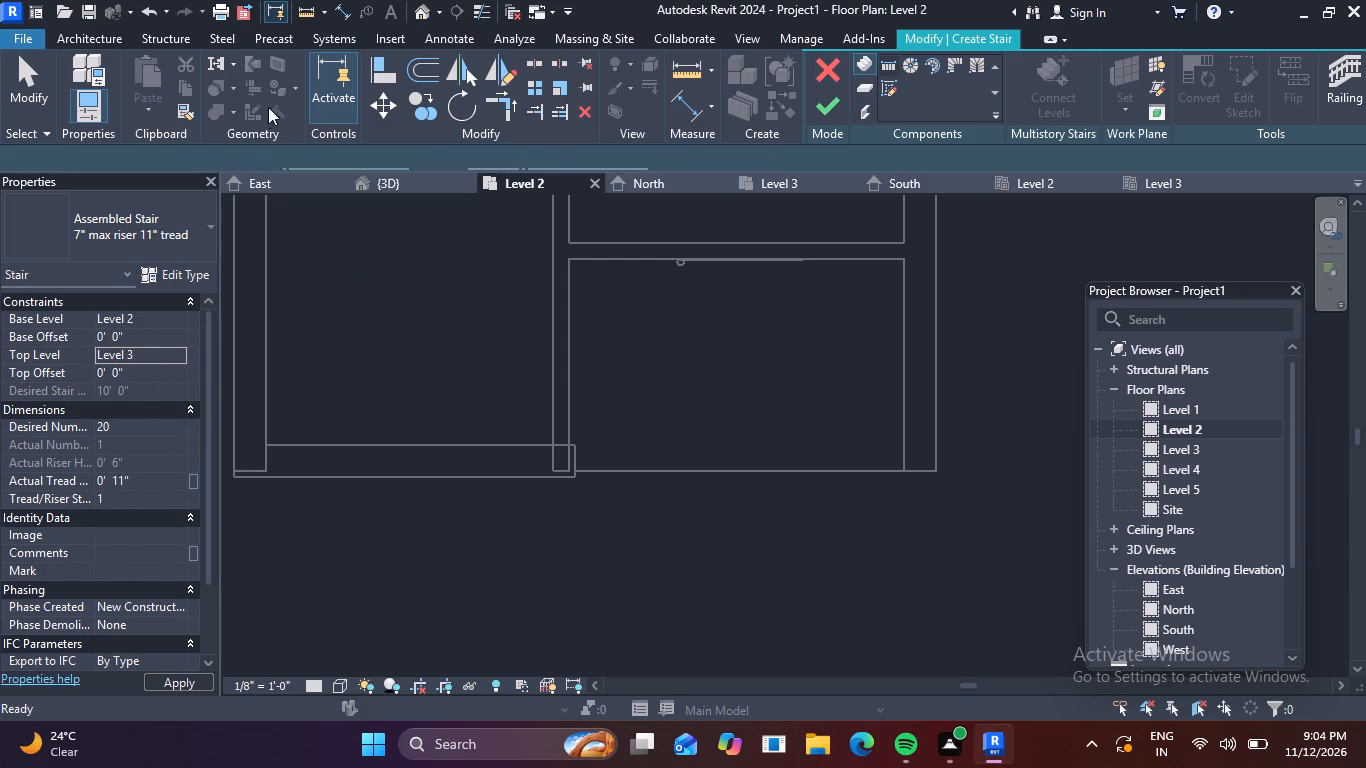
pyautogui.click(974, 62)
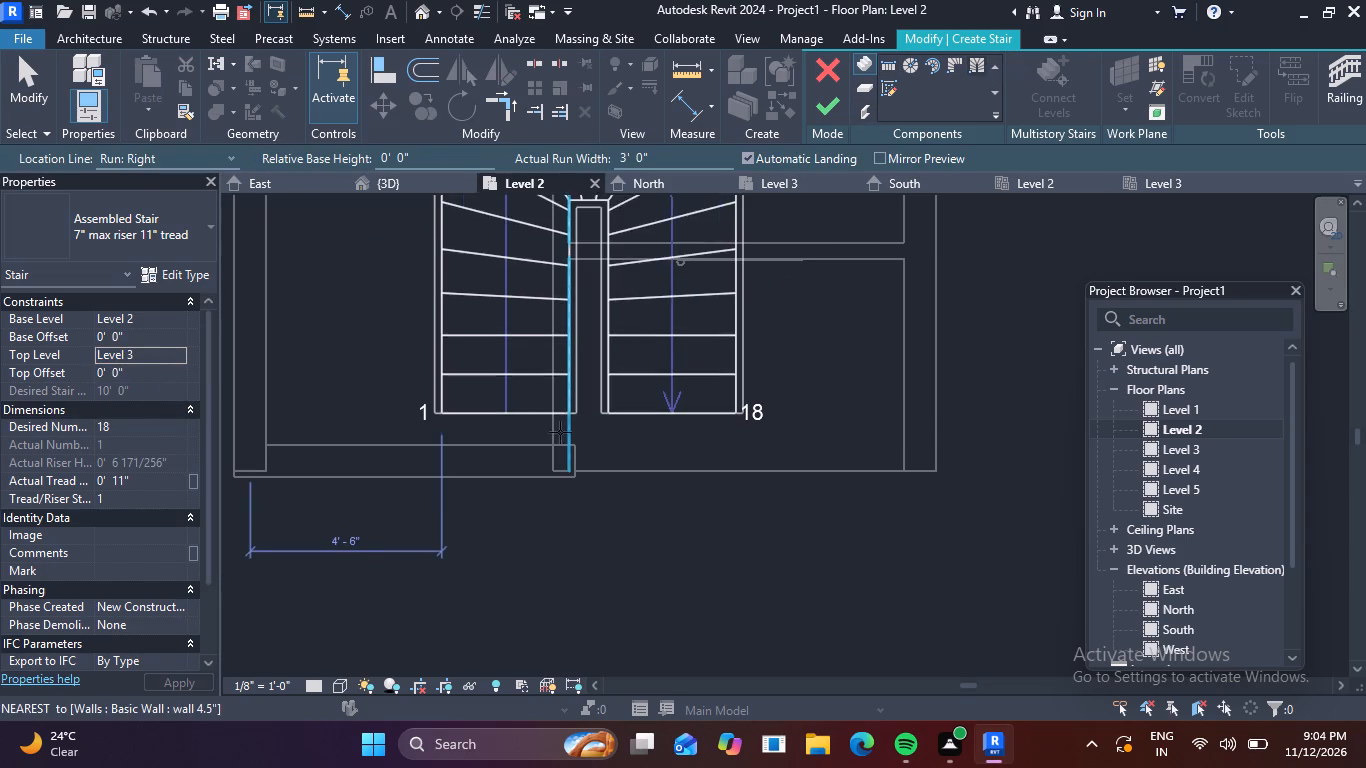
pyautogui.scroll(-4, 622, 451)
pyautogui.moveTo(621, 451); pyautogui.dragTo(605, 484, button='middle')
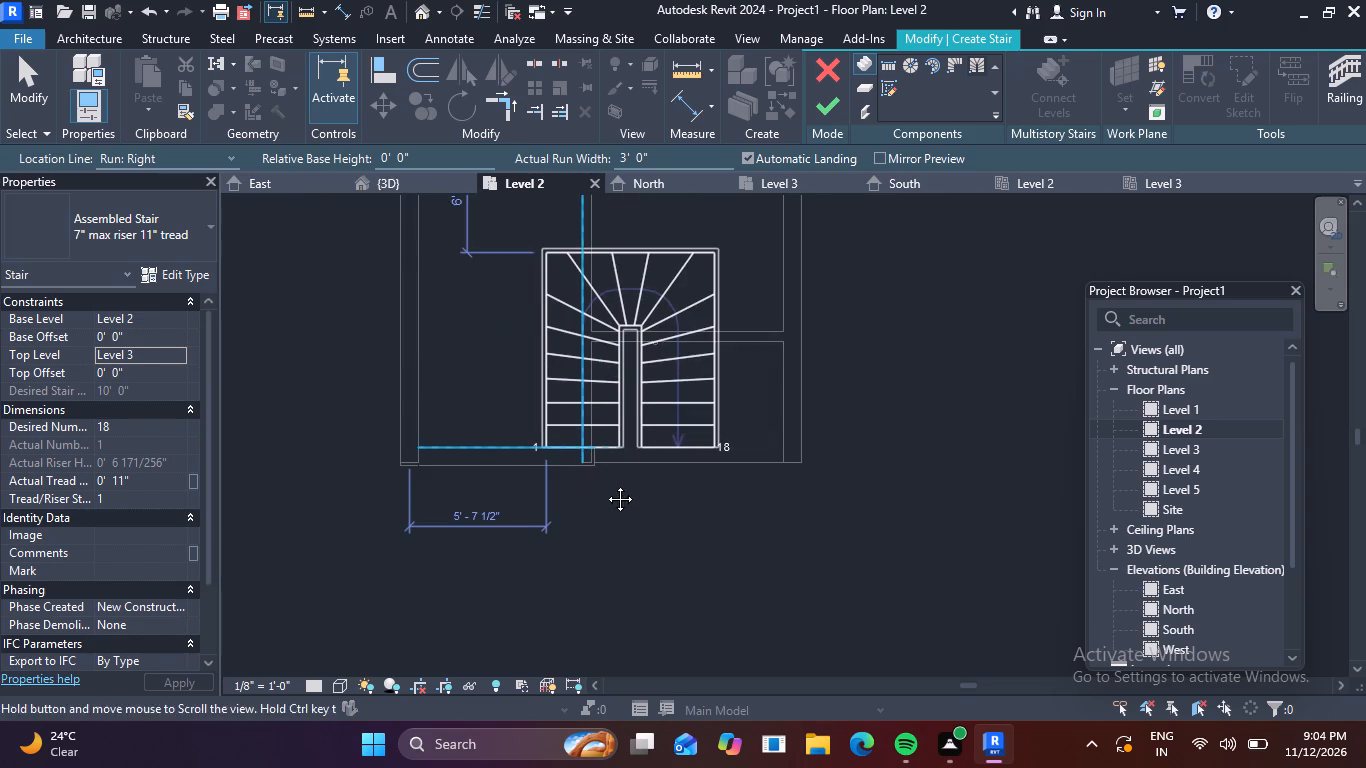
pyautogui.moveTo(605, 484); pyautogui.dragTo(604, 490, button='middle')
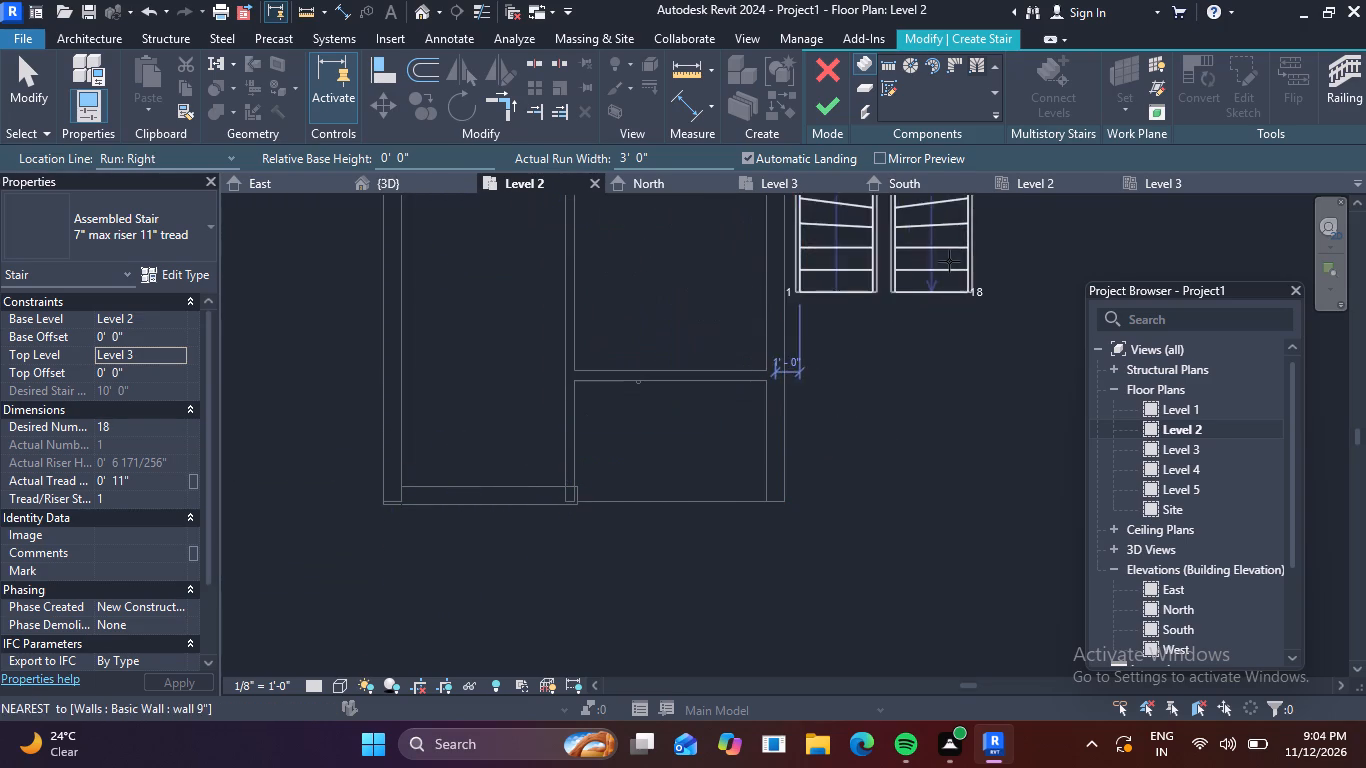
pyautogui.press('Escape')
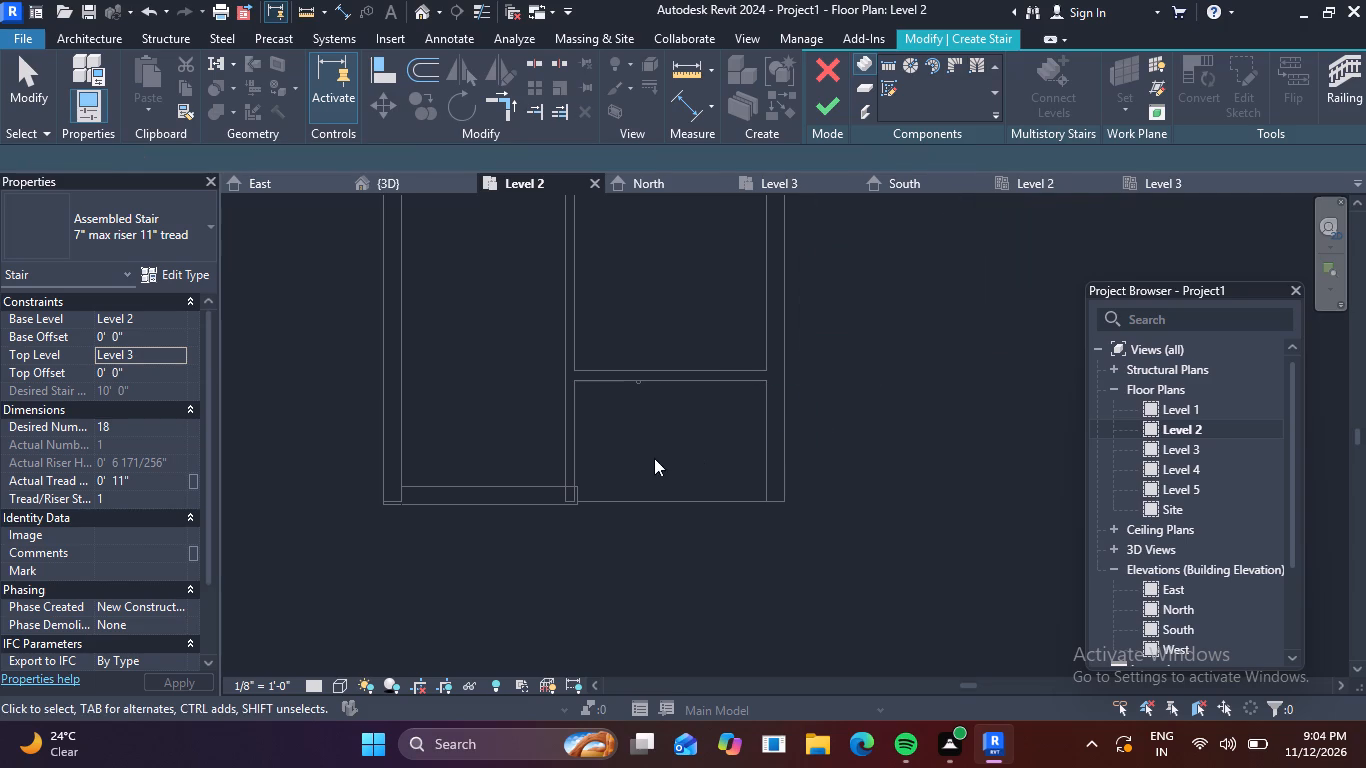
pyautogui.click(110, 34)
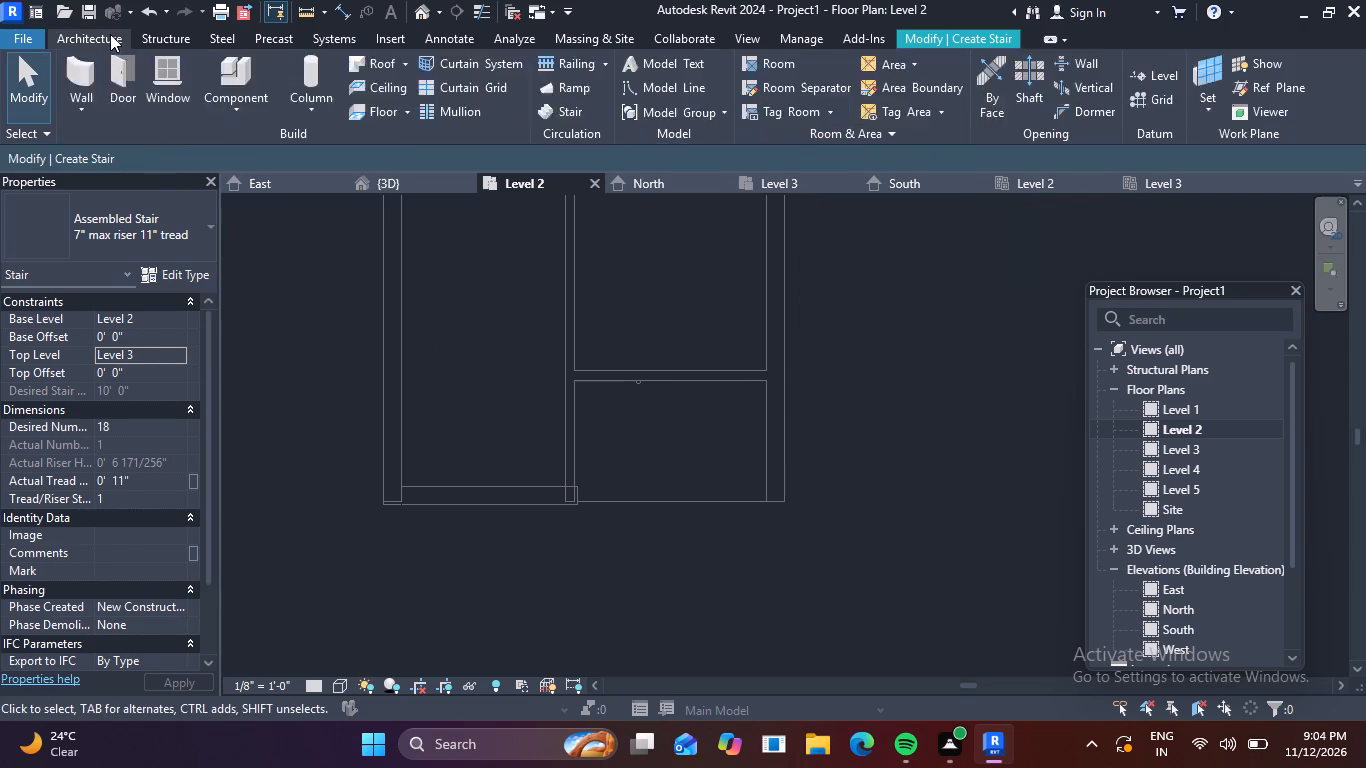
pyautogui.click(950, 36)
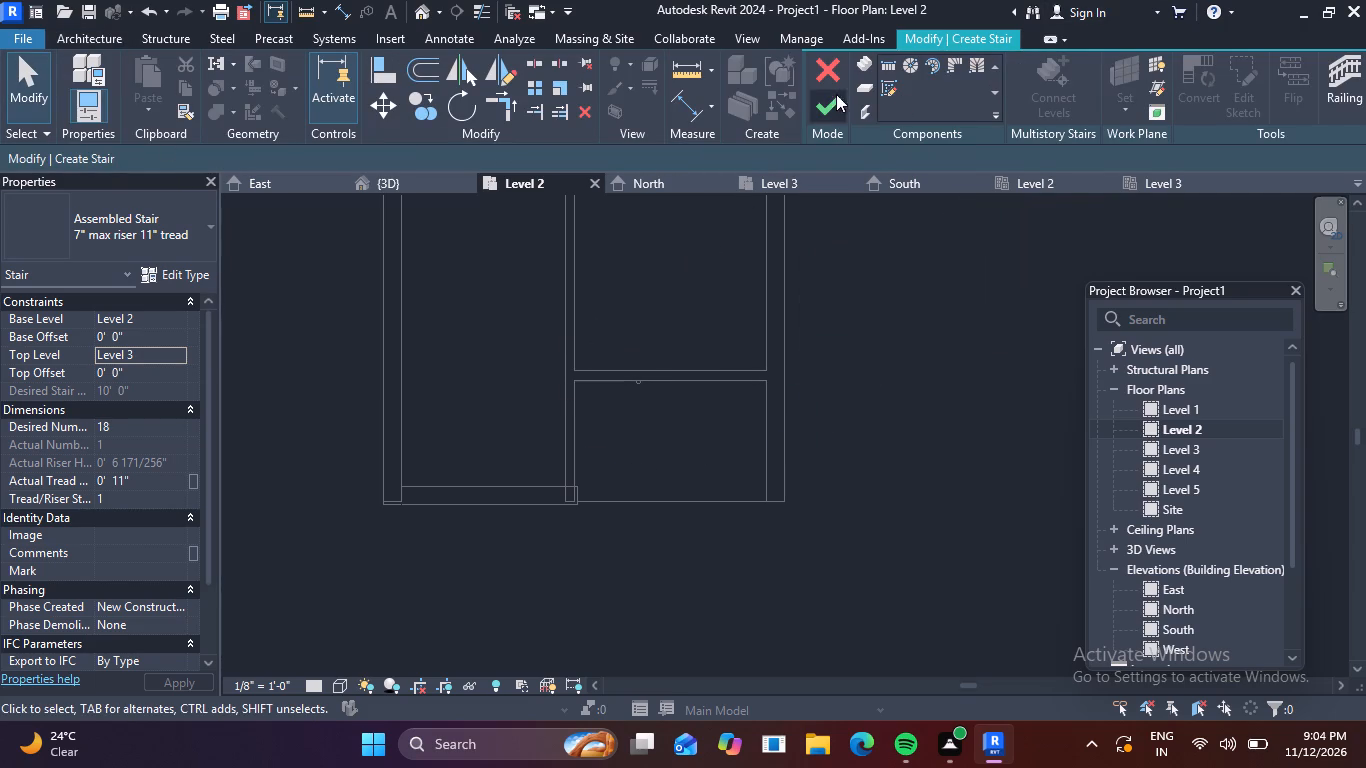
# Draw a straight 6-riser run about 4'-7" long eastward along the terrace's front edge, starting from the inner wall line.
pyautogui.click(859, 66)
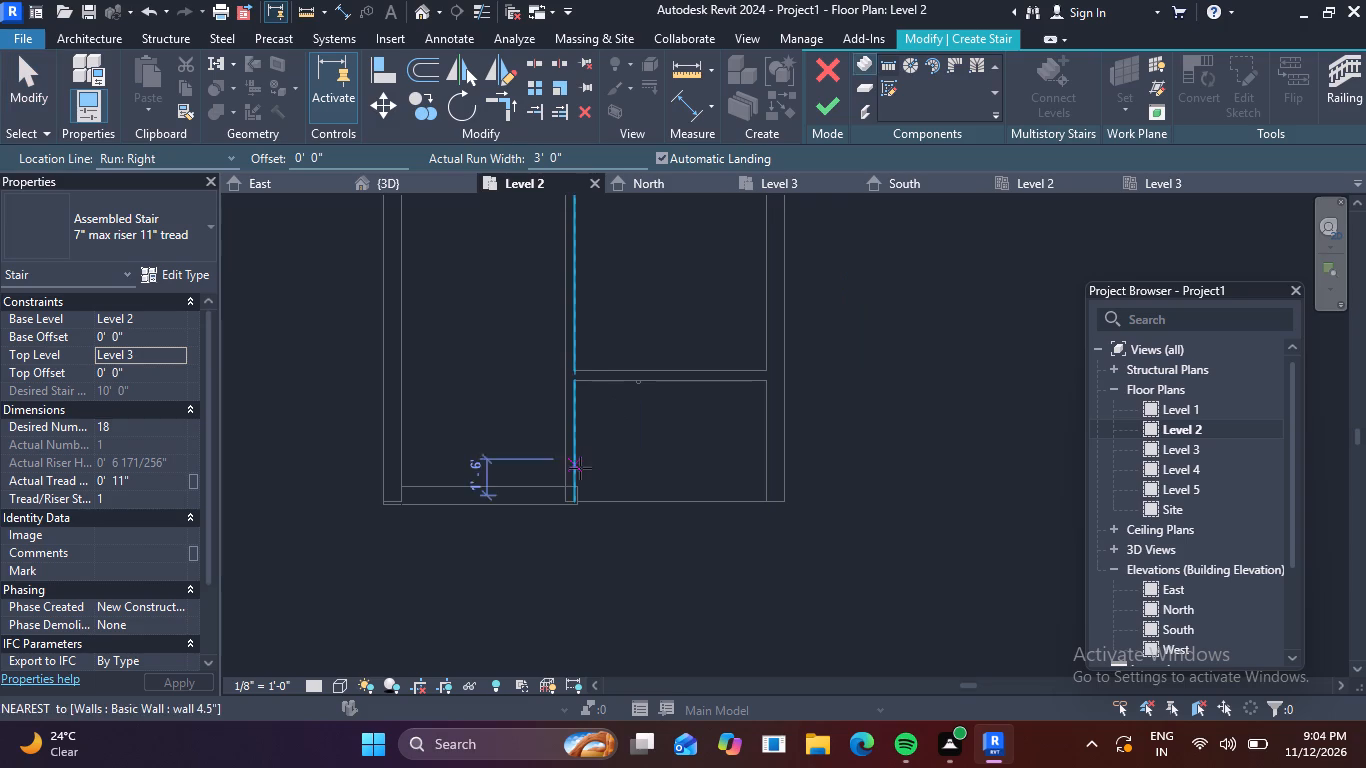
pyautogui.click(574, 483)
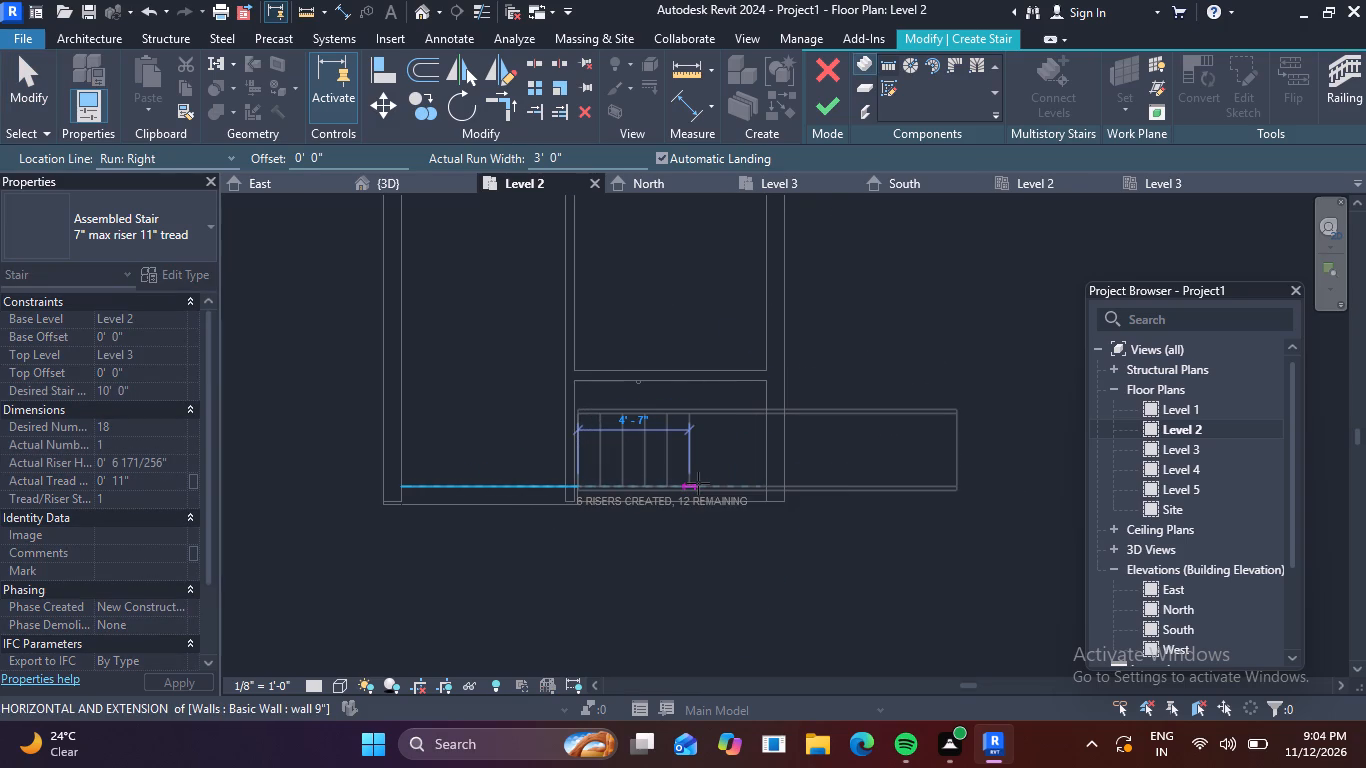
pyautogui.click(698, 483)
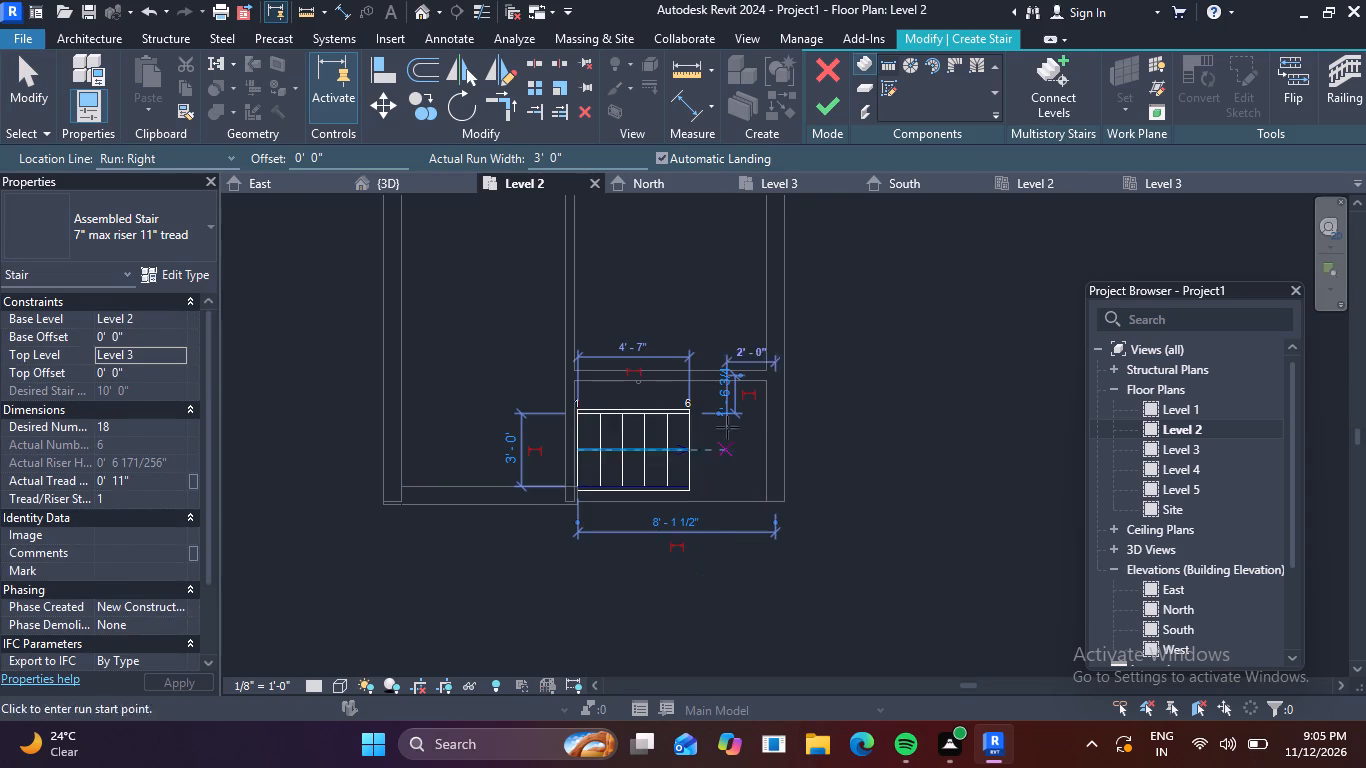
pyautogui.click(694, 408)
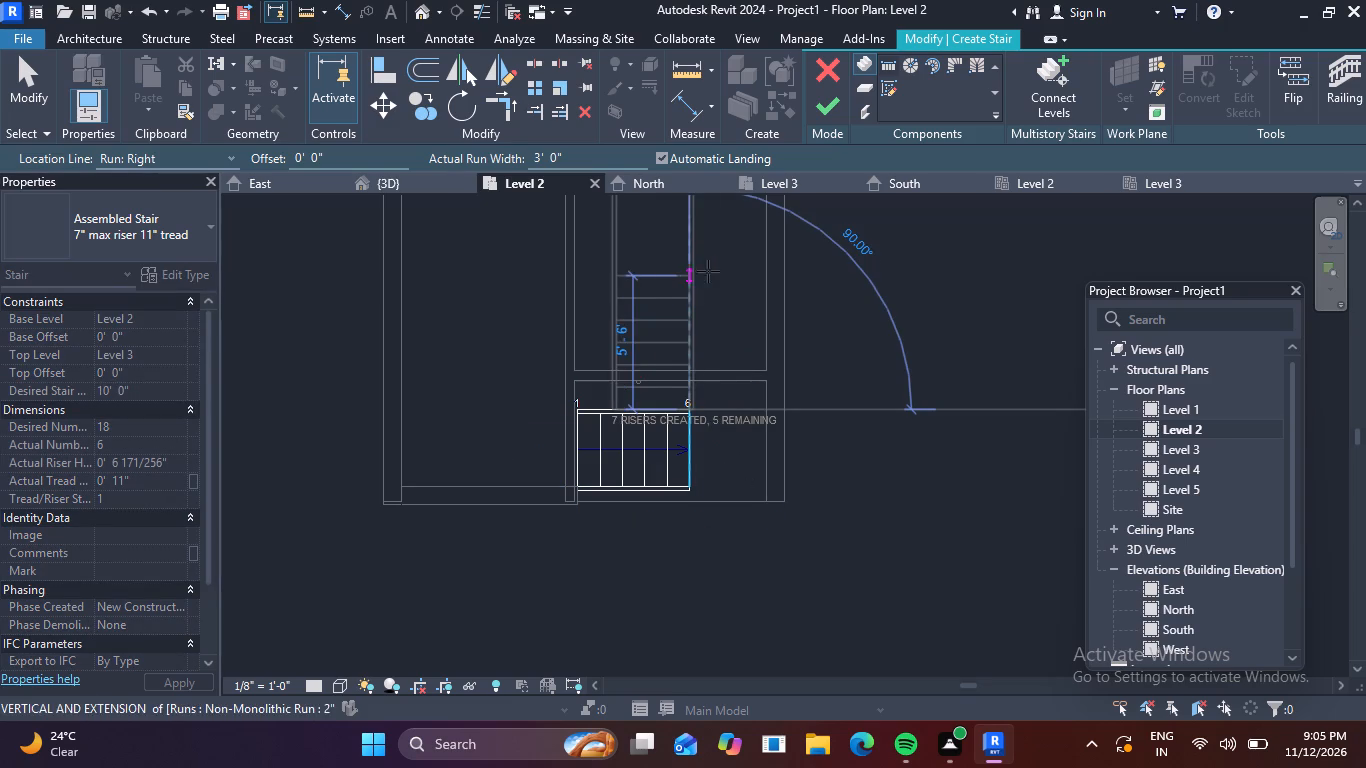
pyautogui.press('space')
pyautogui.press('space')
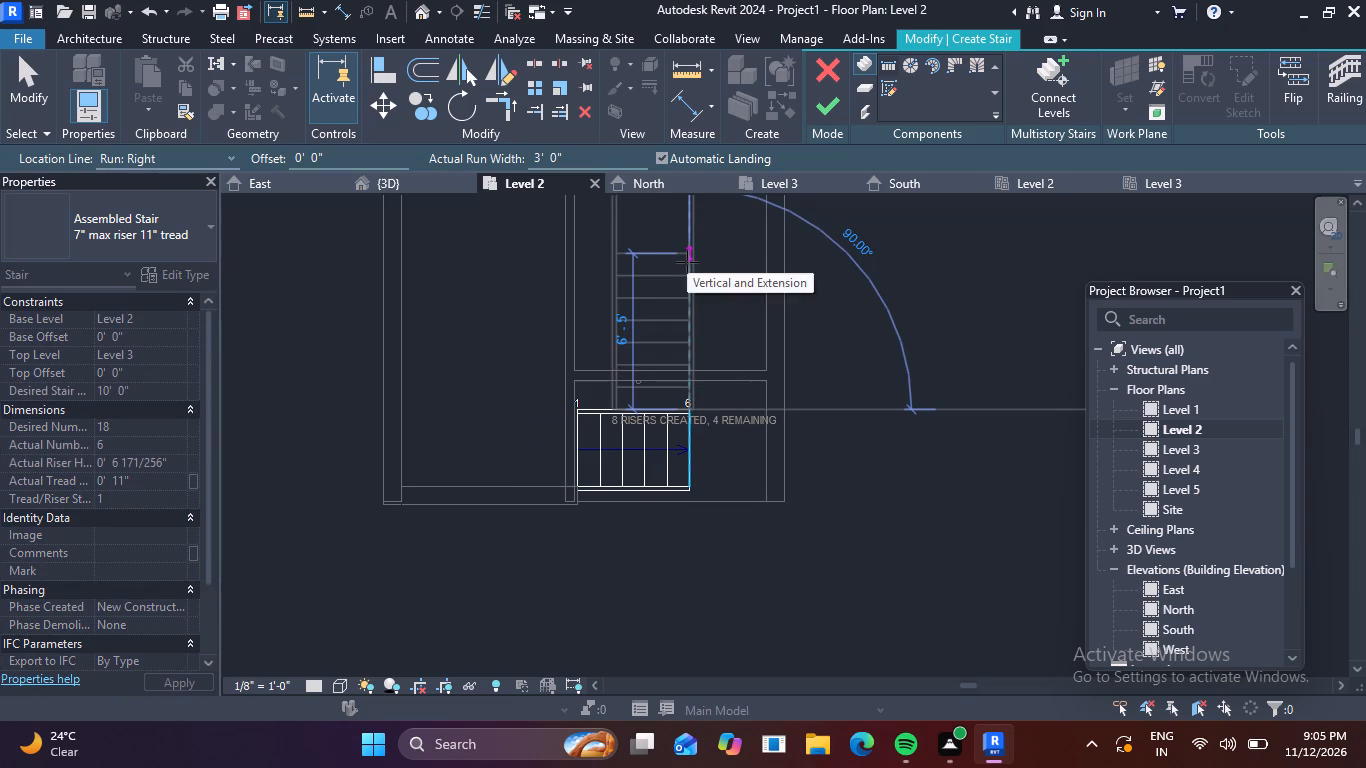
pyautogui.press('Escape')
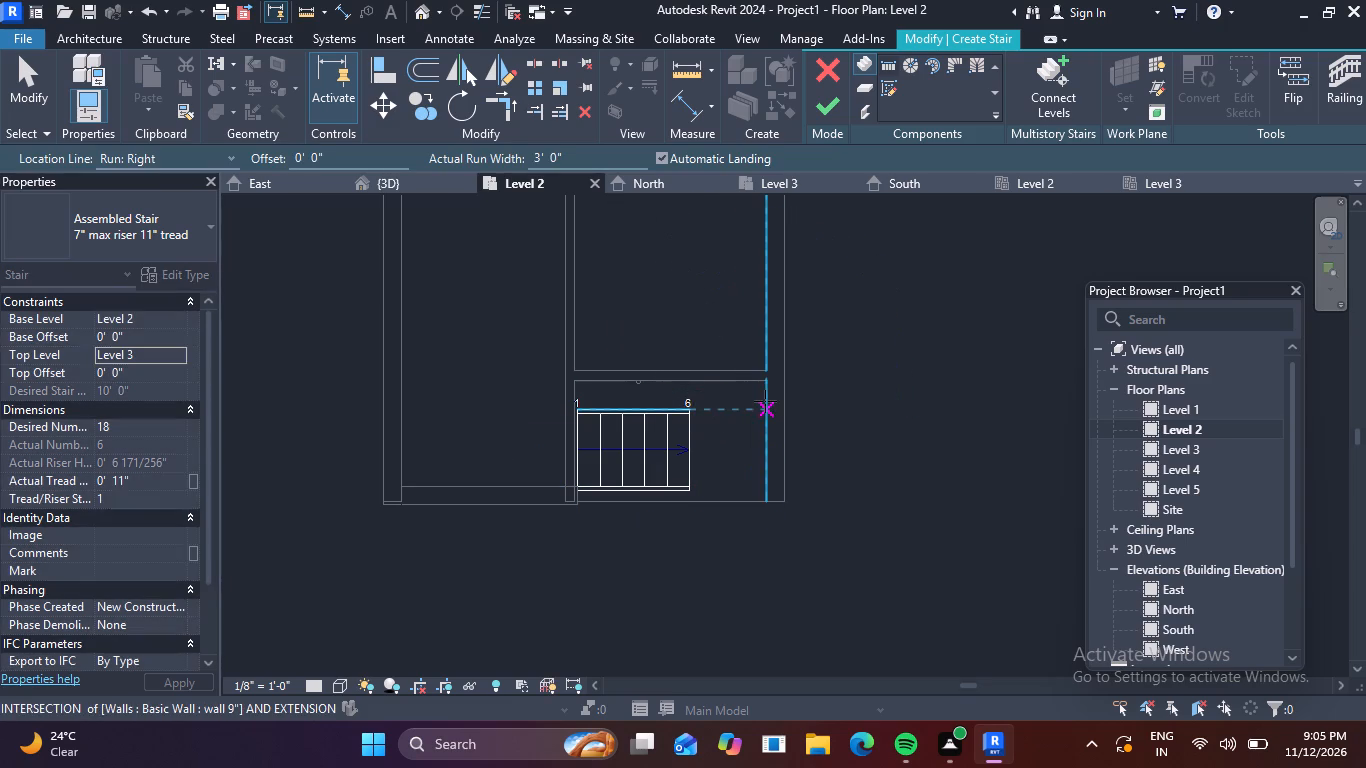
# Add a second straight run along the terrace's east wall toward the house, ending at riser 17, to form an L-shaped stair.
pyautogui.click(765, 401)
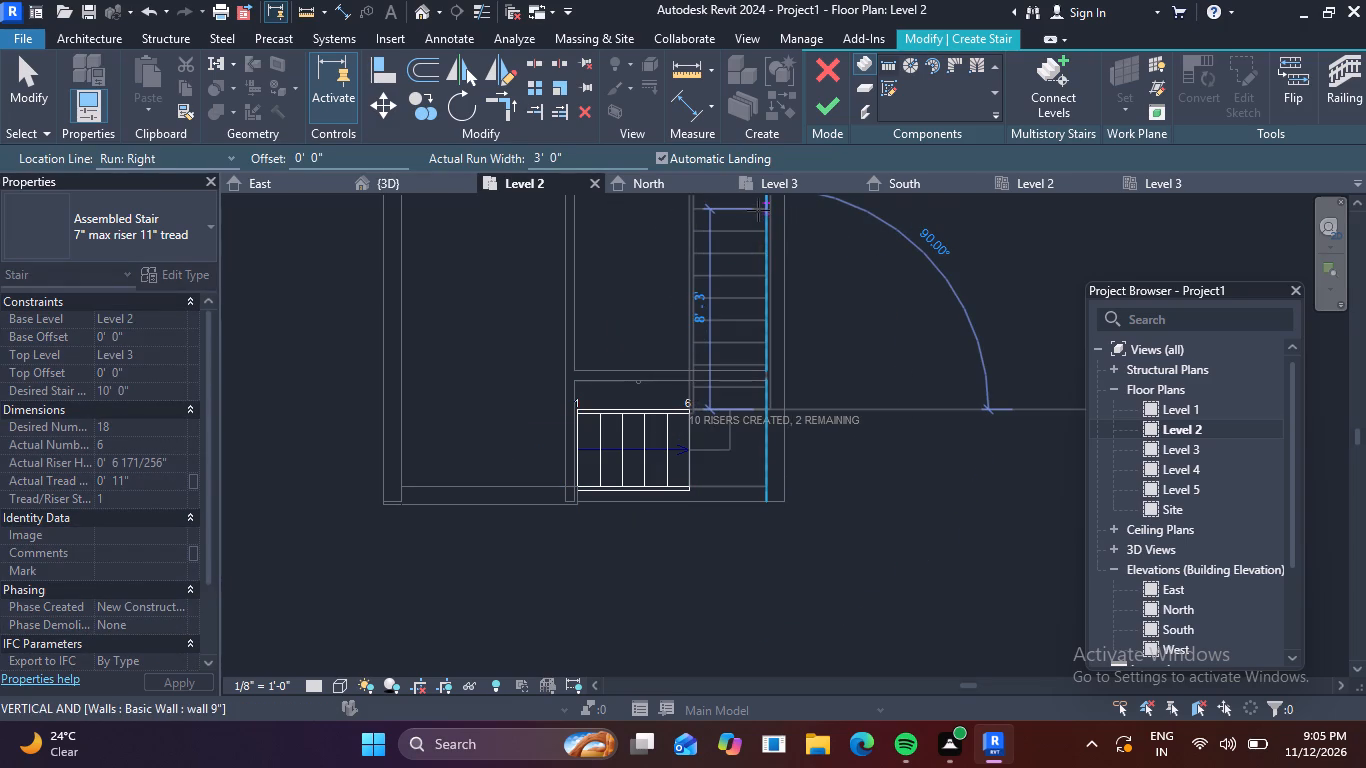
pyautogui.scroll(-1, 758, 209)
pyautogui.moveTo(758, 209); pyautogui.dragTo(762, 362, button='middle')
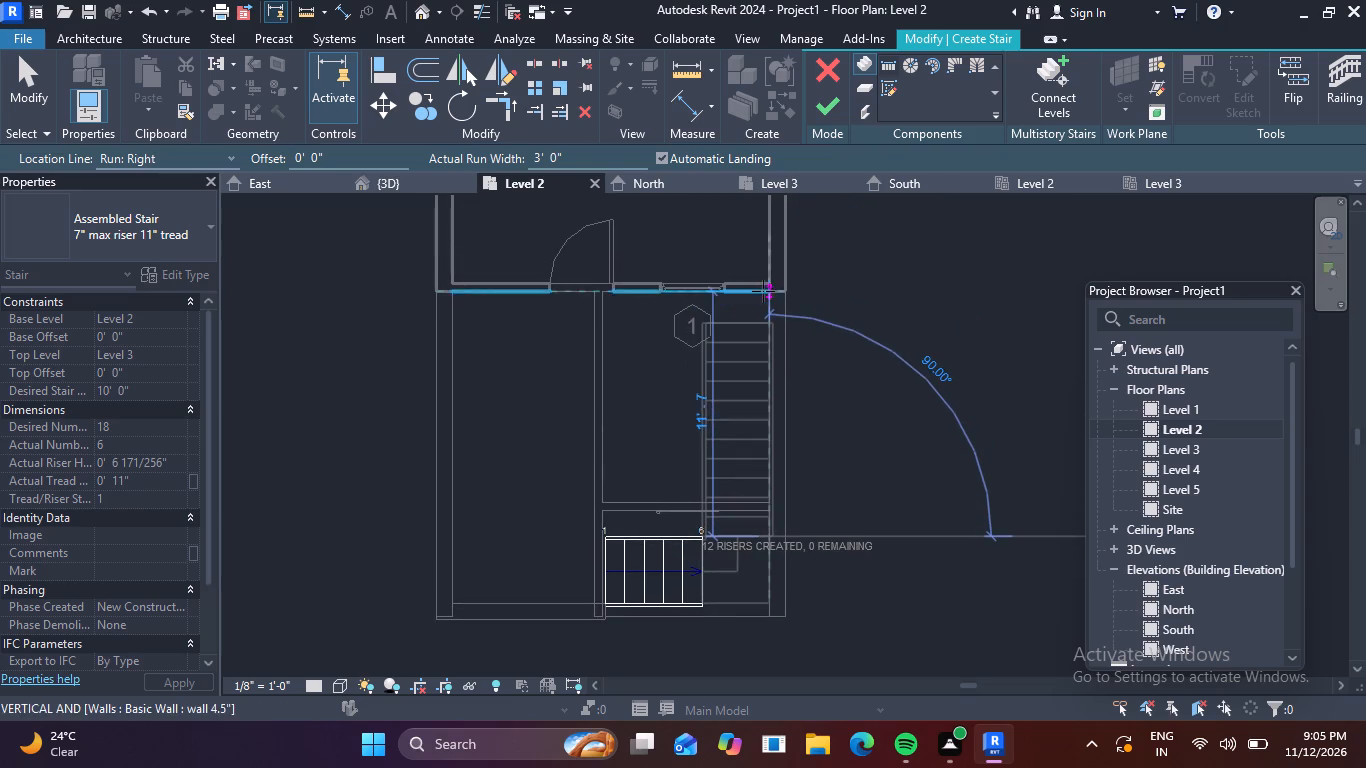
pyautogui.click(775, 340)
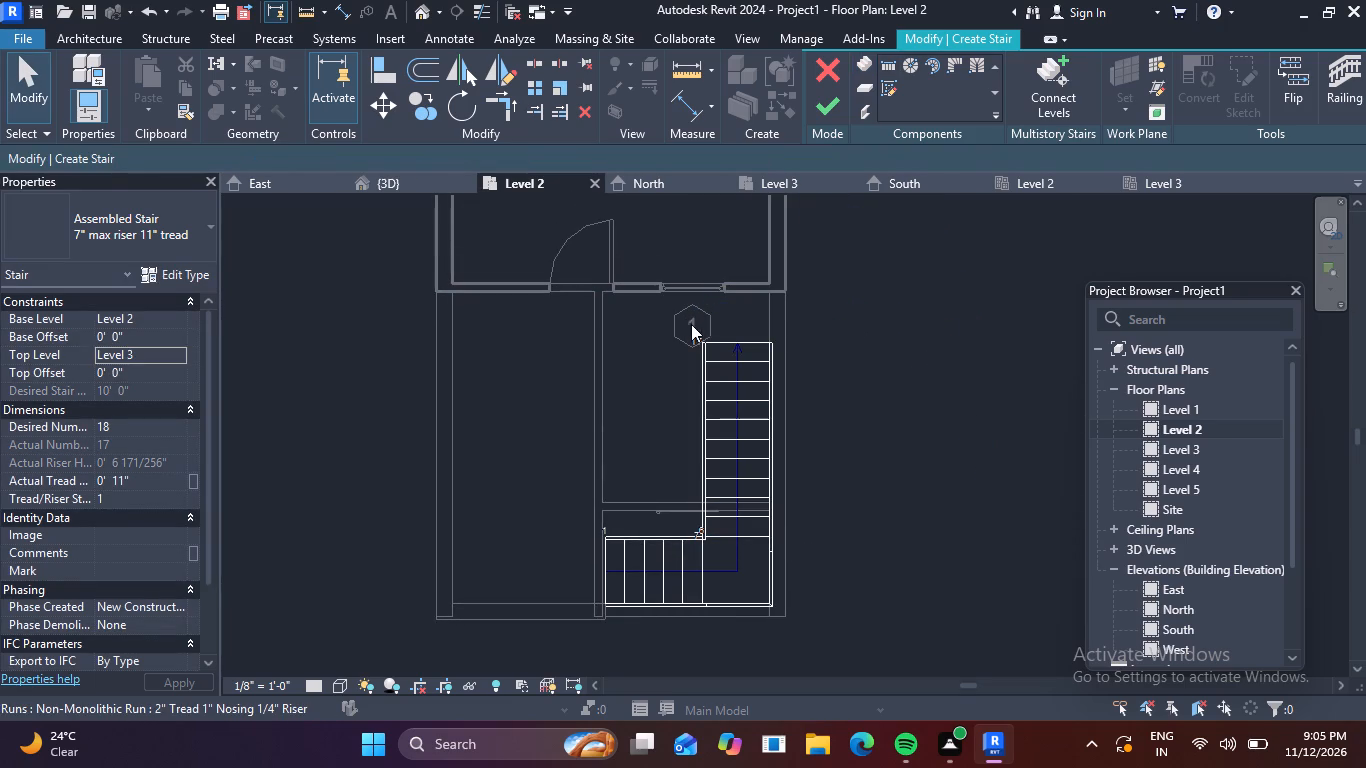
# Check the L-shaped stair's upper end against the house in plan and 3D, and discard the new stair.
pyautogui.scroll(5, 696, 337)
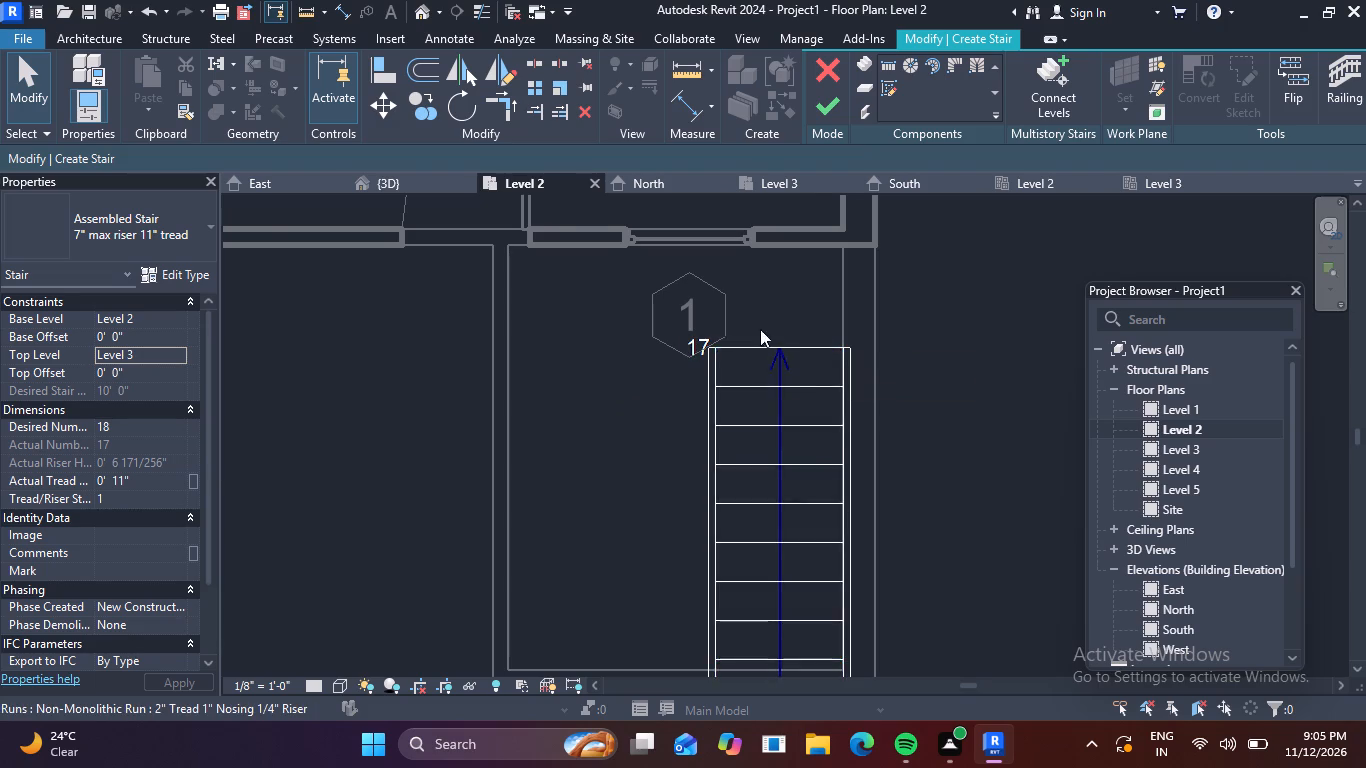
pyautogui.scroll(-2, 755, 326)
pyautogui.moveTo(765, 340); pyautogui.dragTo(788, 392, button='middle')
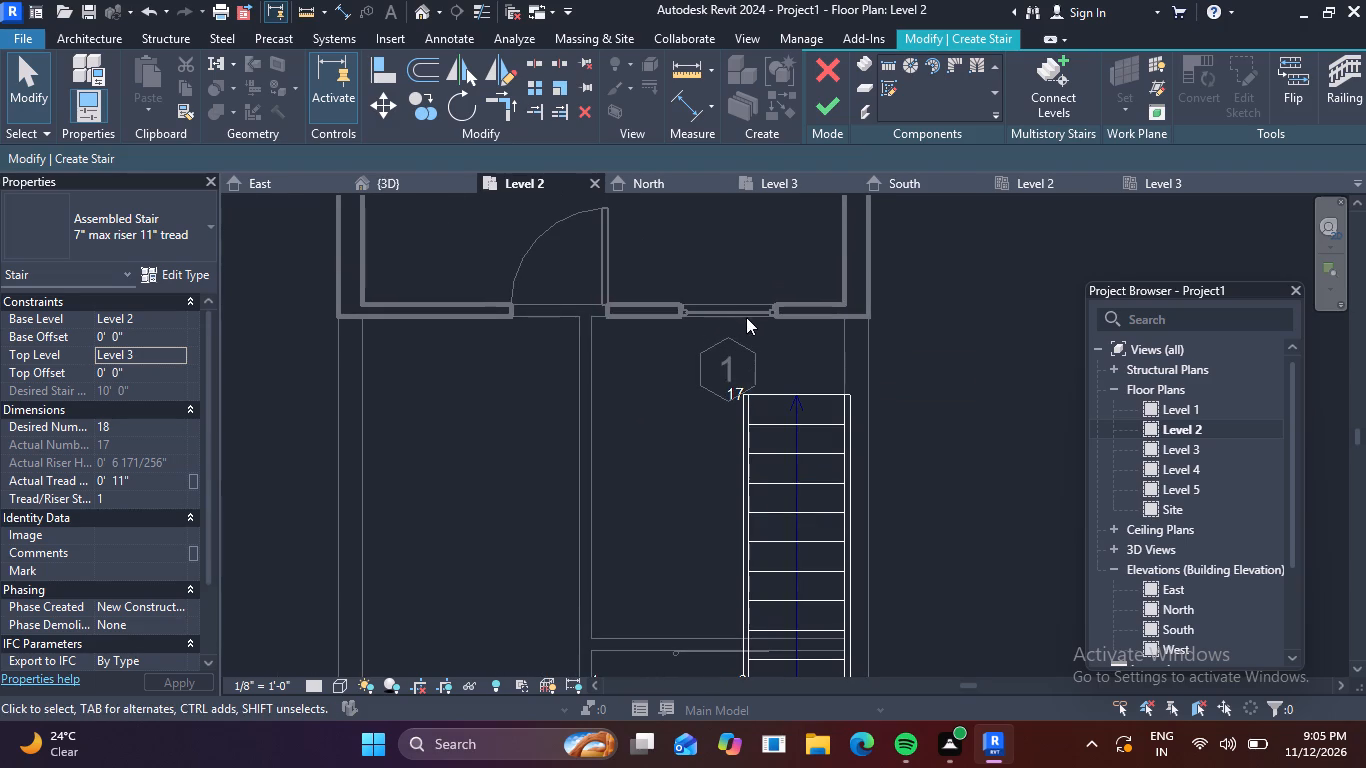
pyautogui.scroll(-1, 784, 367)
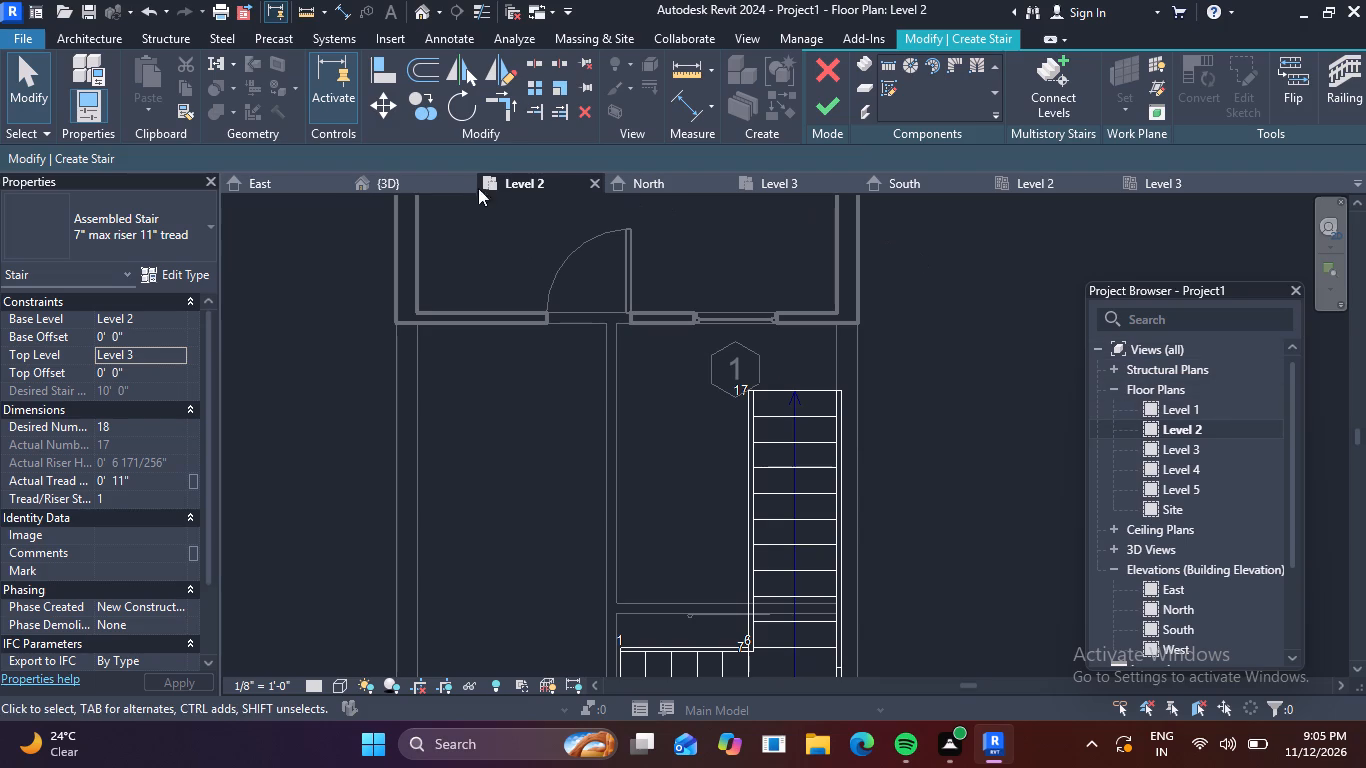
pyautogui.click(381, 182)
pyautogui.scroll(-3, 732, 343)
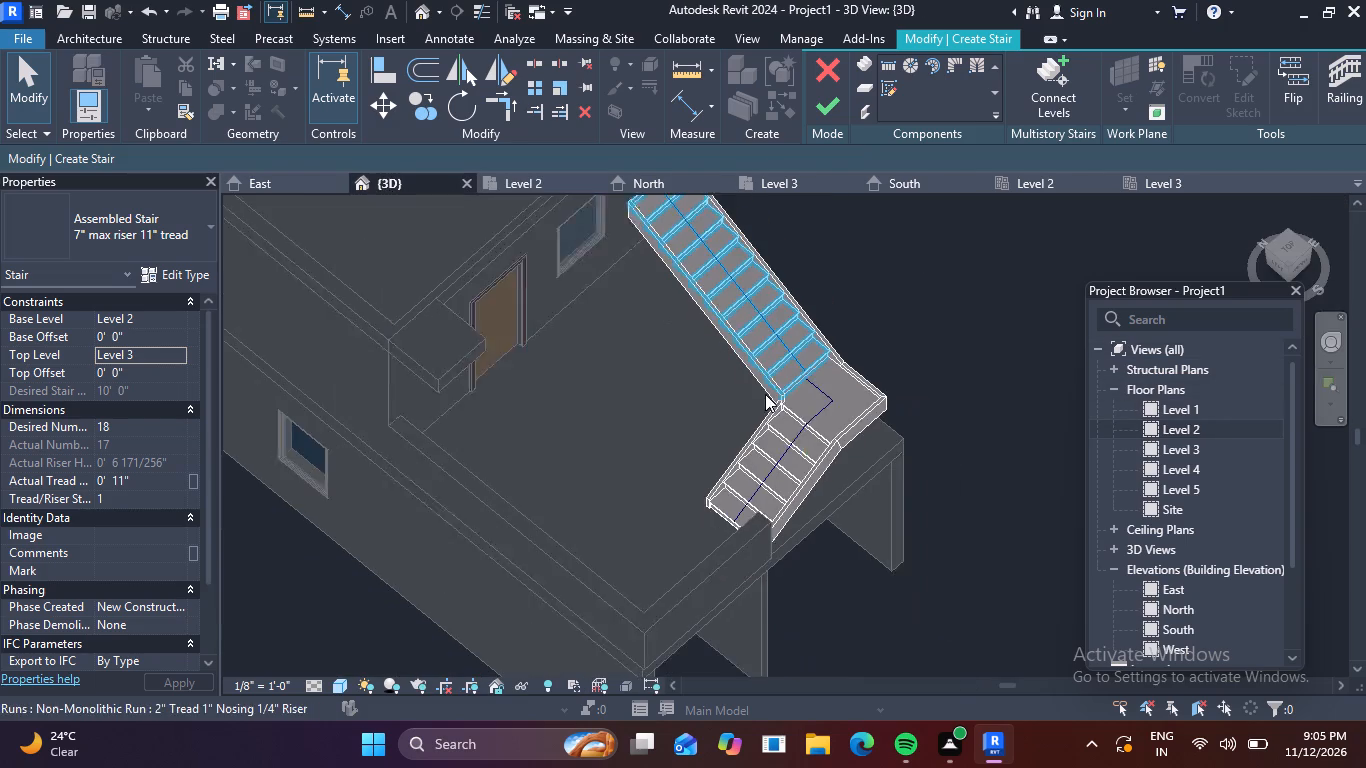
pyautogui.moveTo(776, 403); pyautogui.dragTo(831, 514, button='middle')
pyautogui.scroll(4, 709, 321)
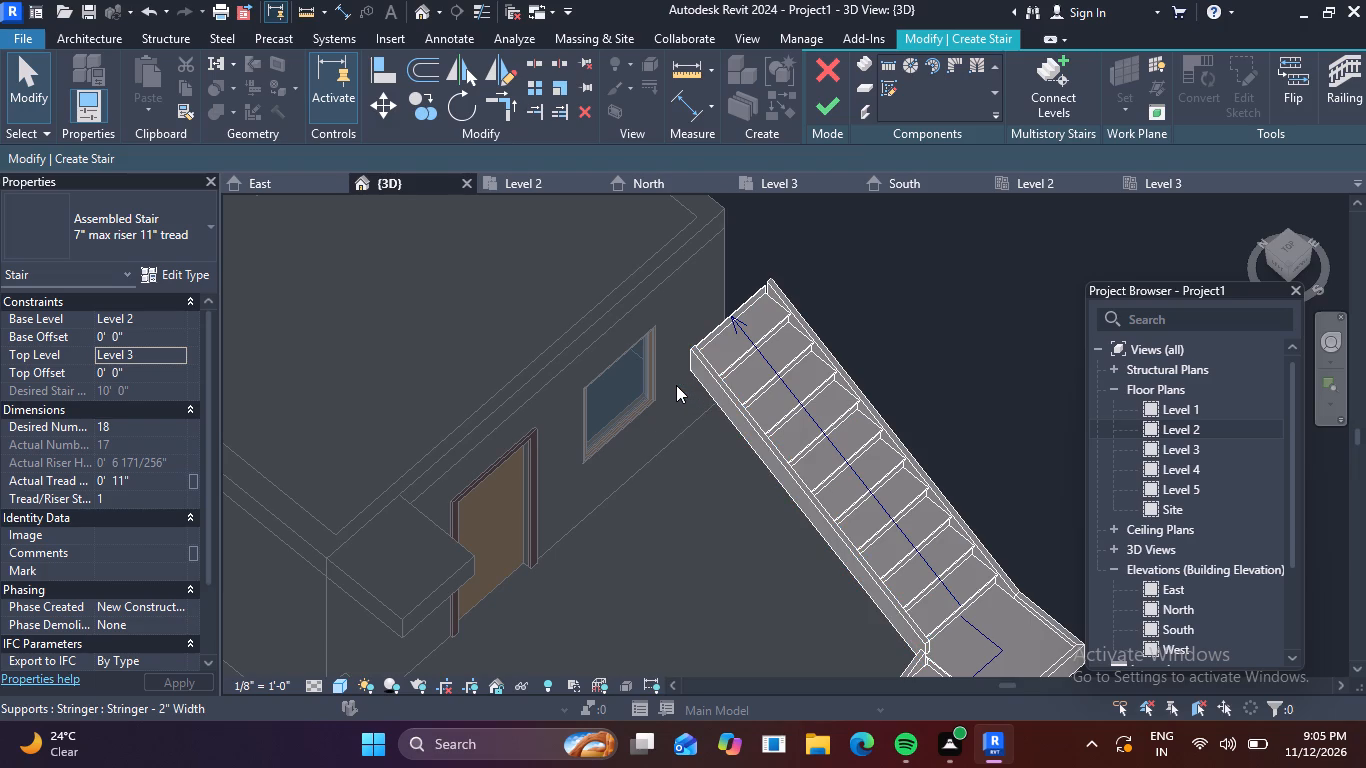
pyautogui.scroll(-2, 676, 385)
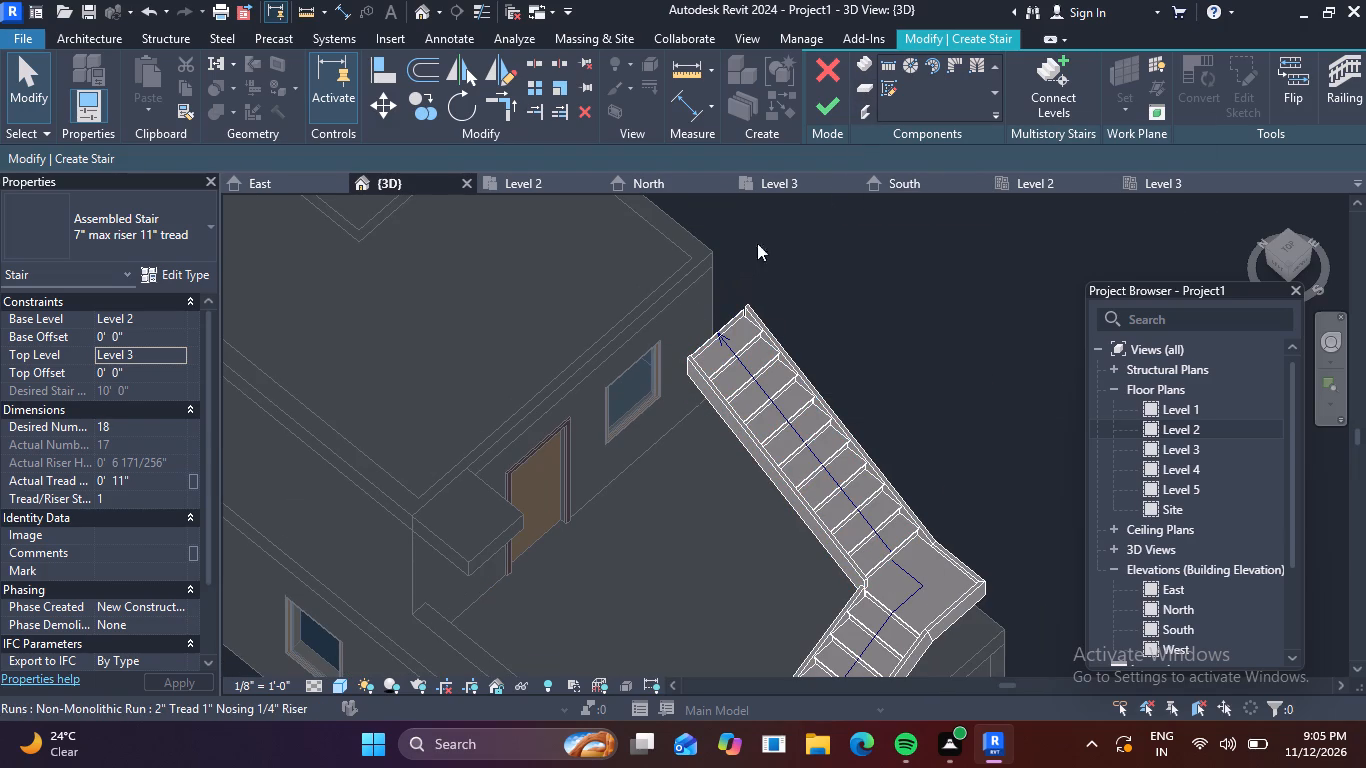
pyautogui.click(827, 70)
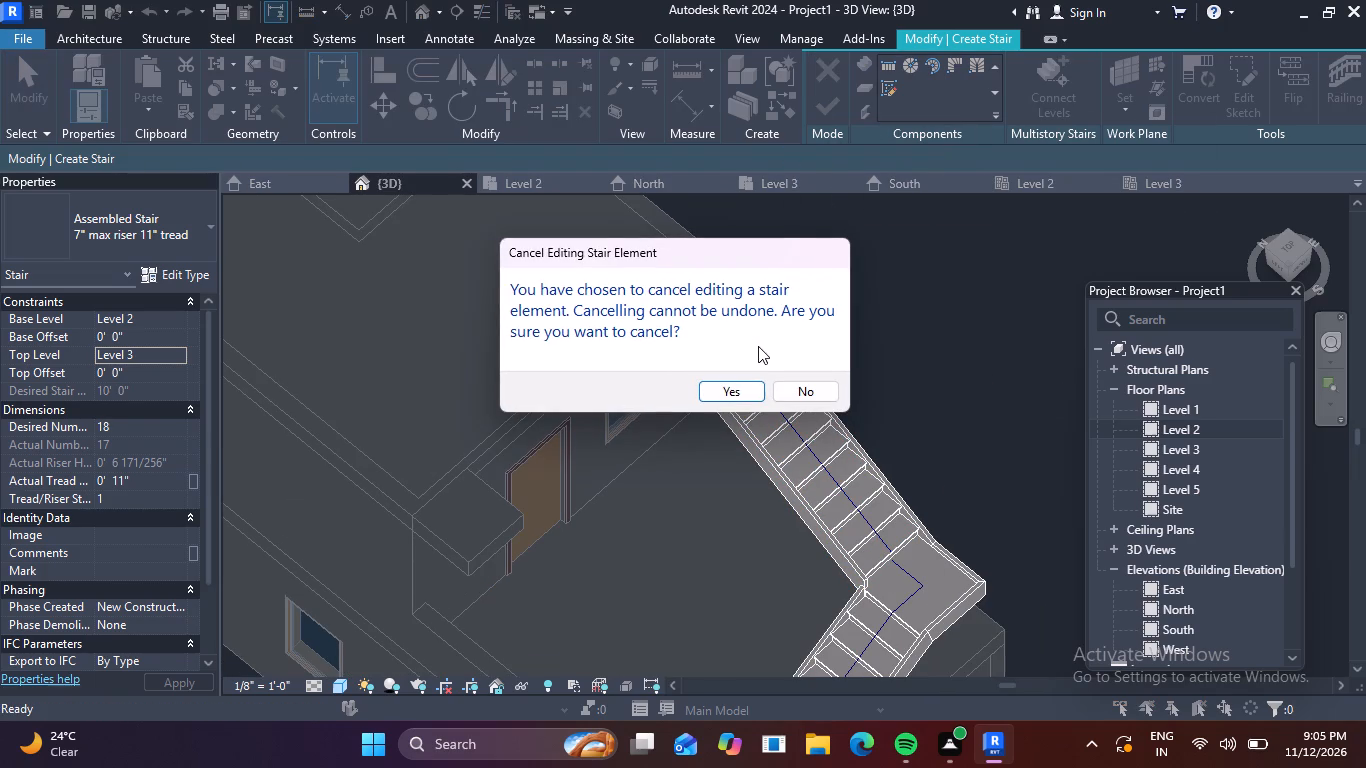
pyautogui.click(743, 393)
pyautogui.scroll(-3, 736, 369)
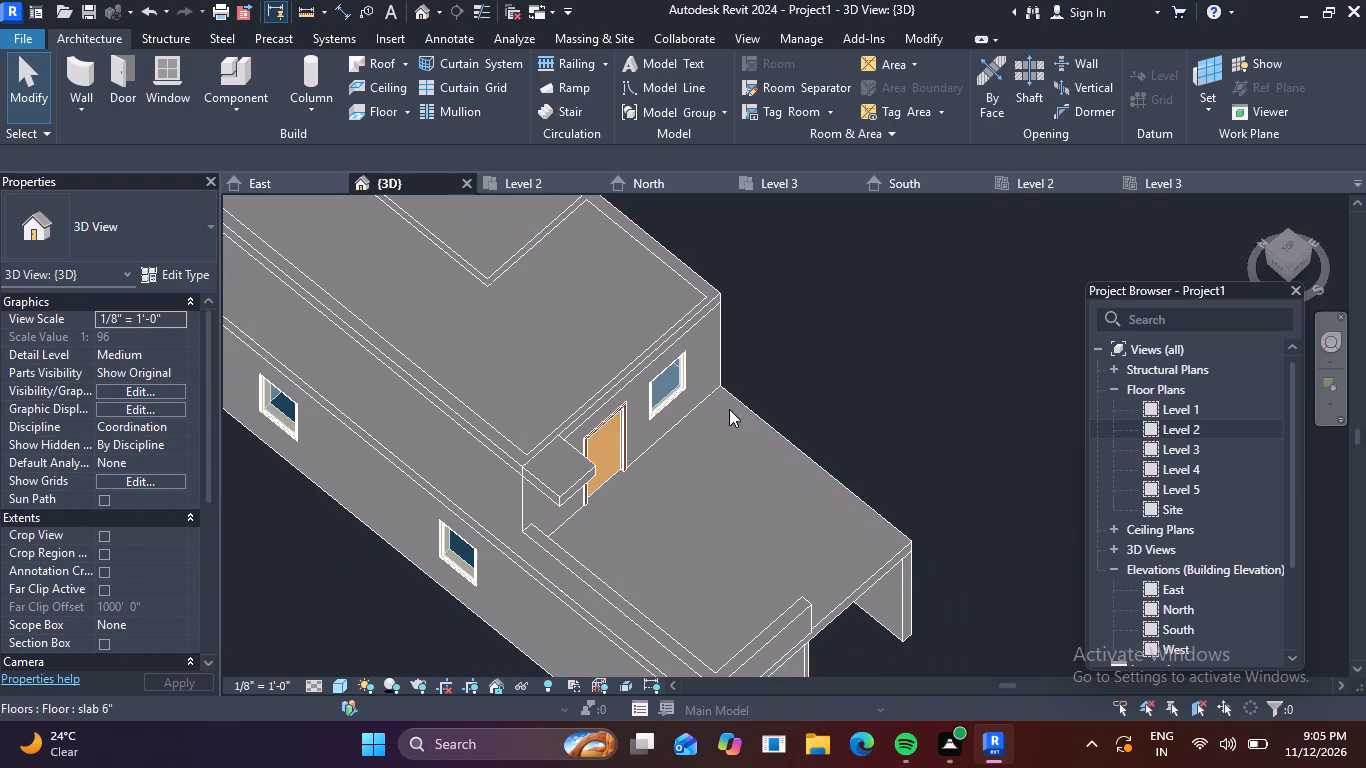
# Open the Level 2 floor plan.
pyautogui.doubleClick(1148, 433)
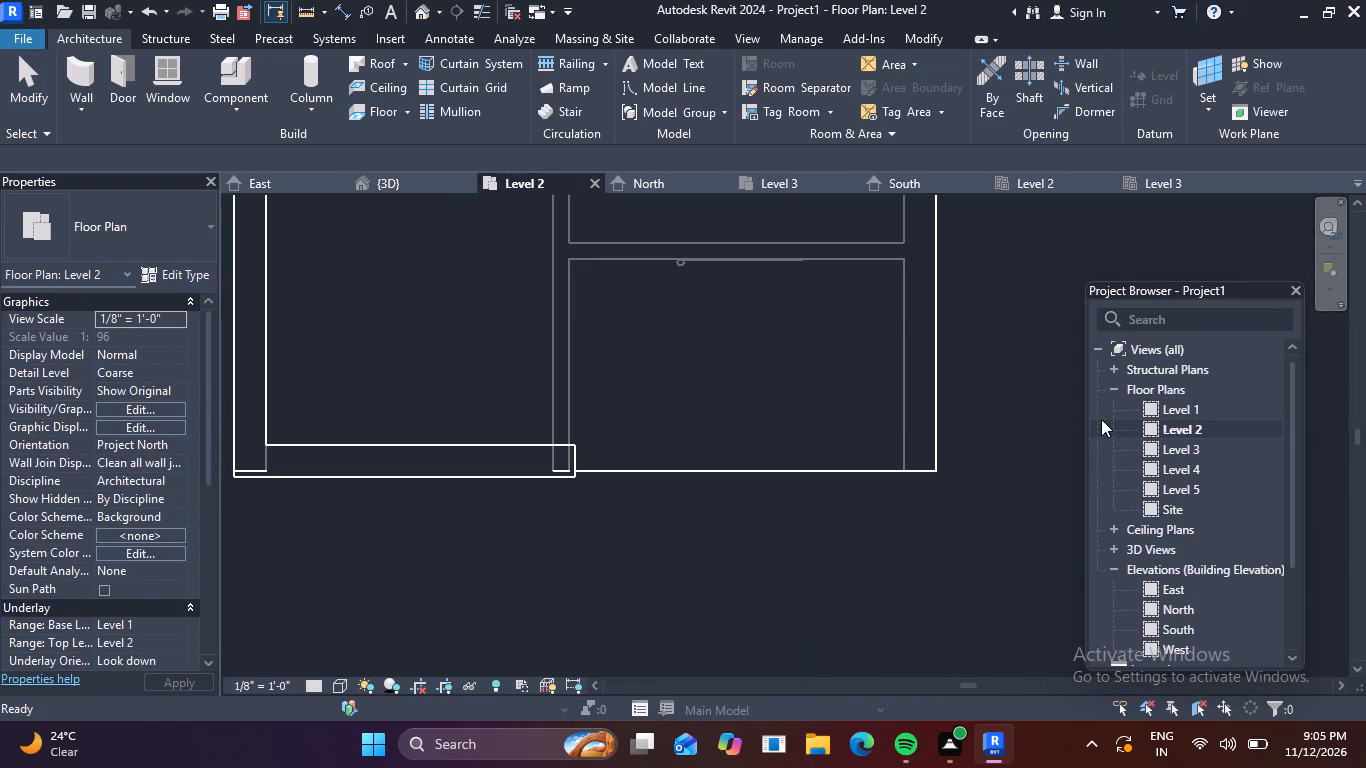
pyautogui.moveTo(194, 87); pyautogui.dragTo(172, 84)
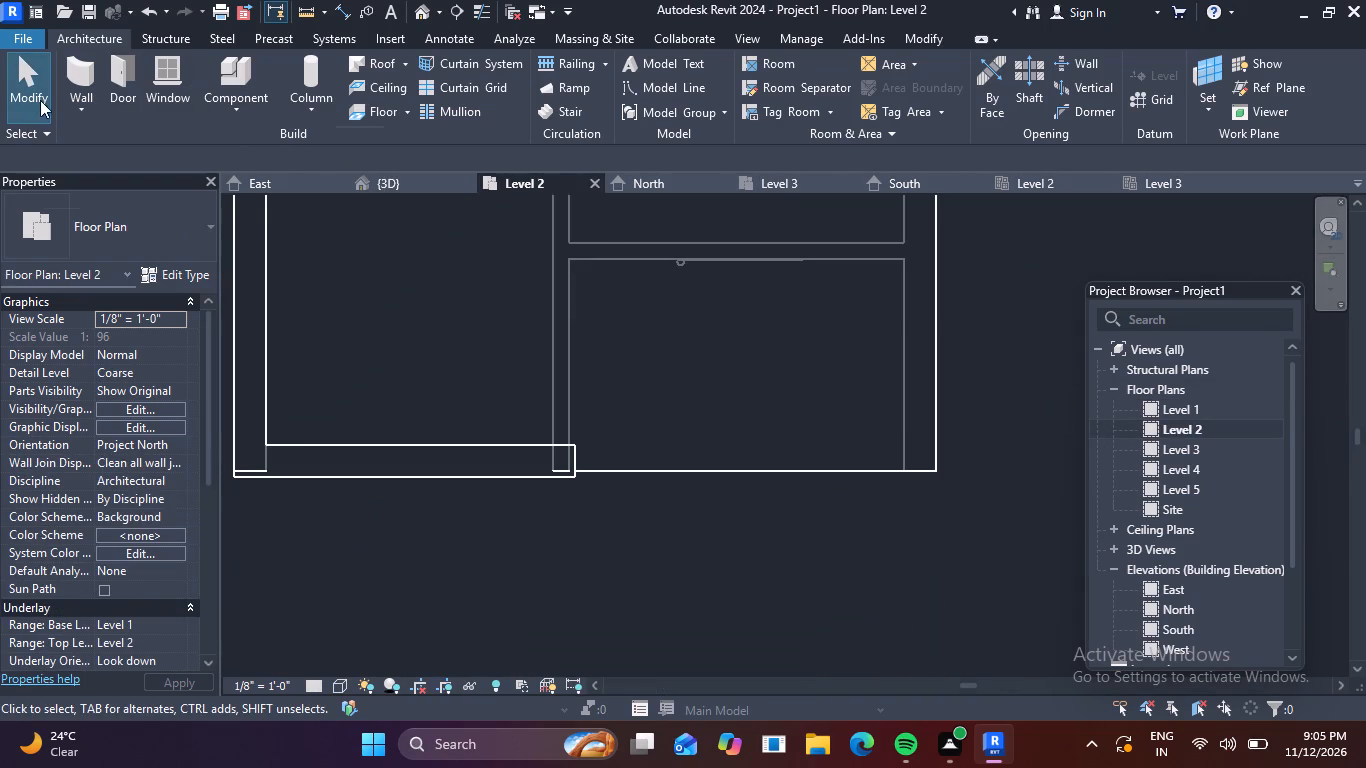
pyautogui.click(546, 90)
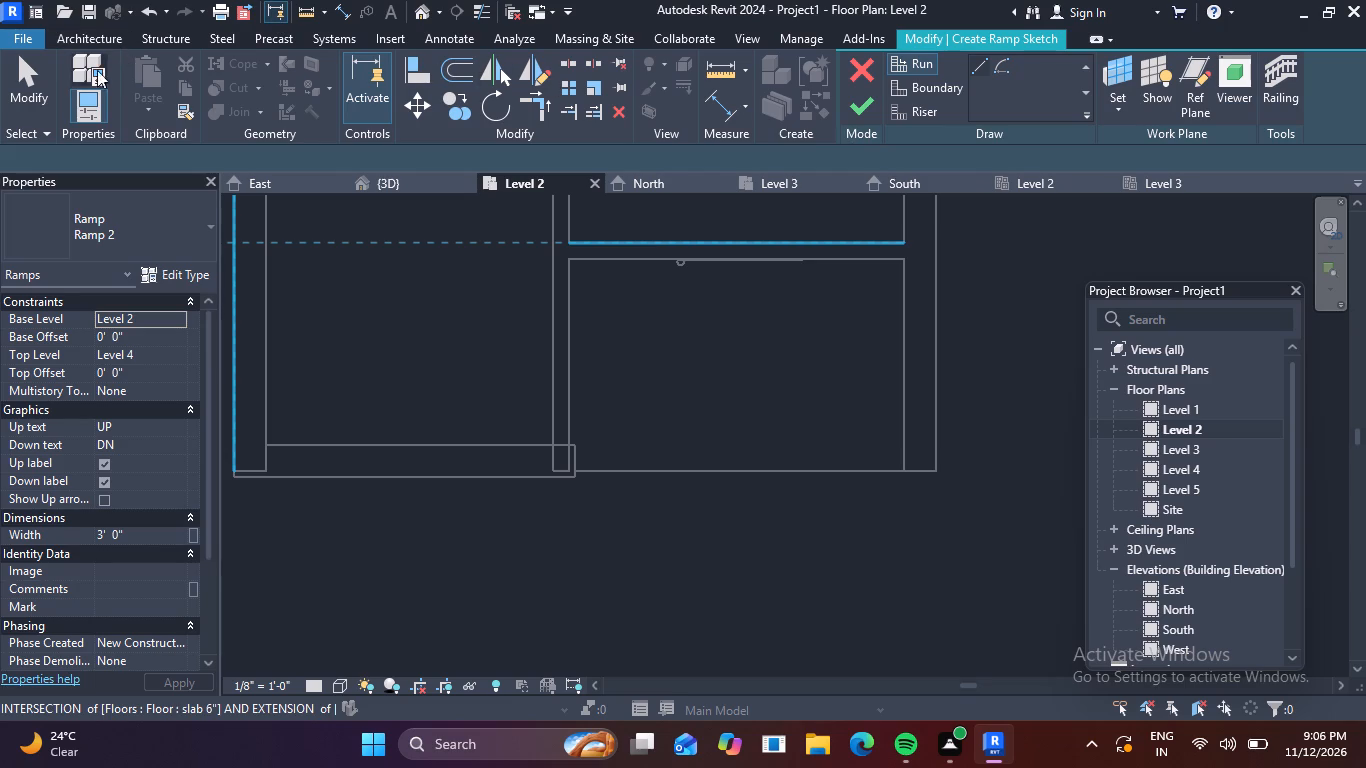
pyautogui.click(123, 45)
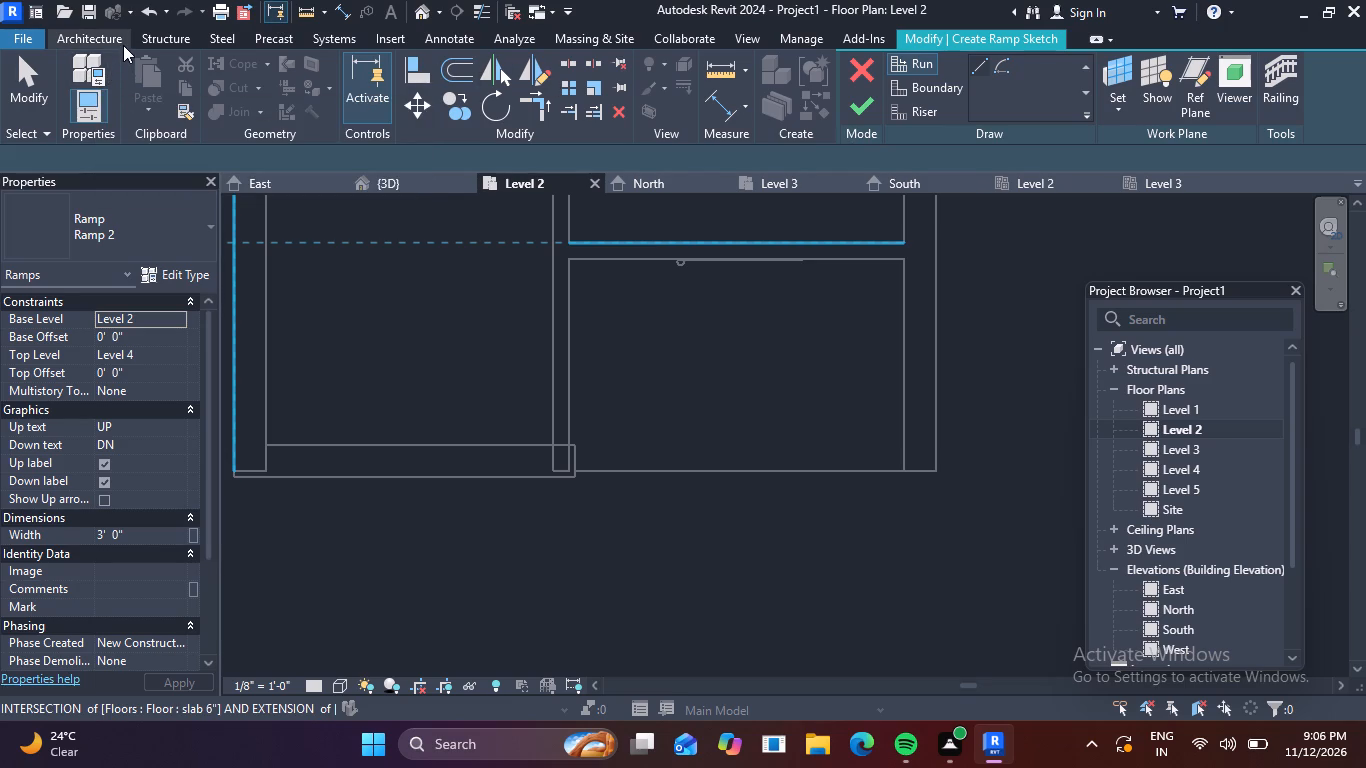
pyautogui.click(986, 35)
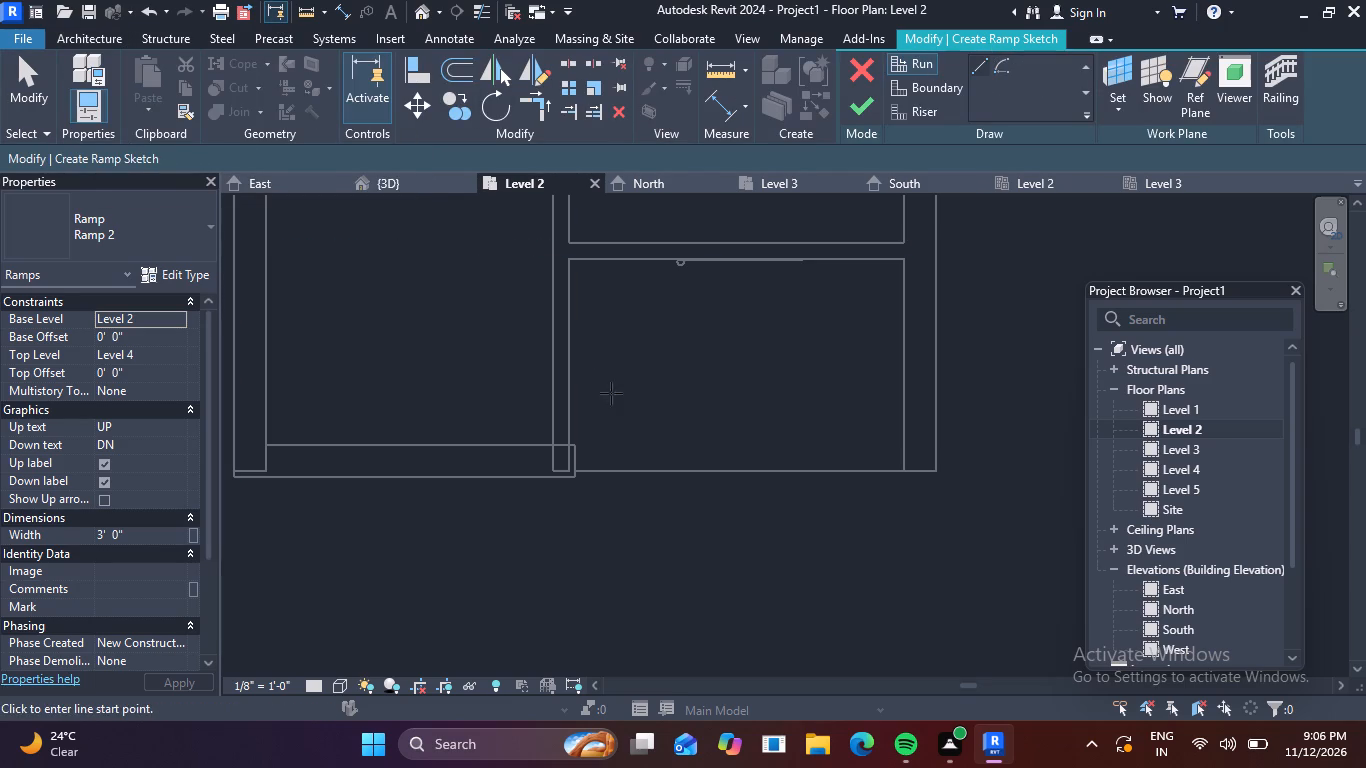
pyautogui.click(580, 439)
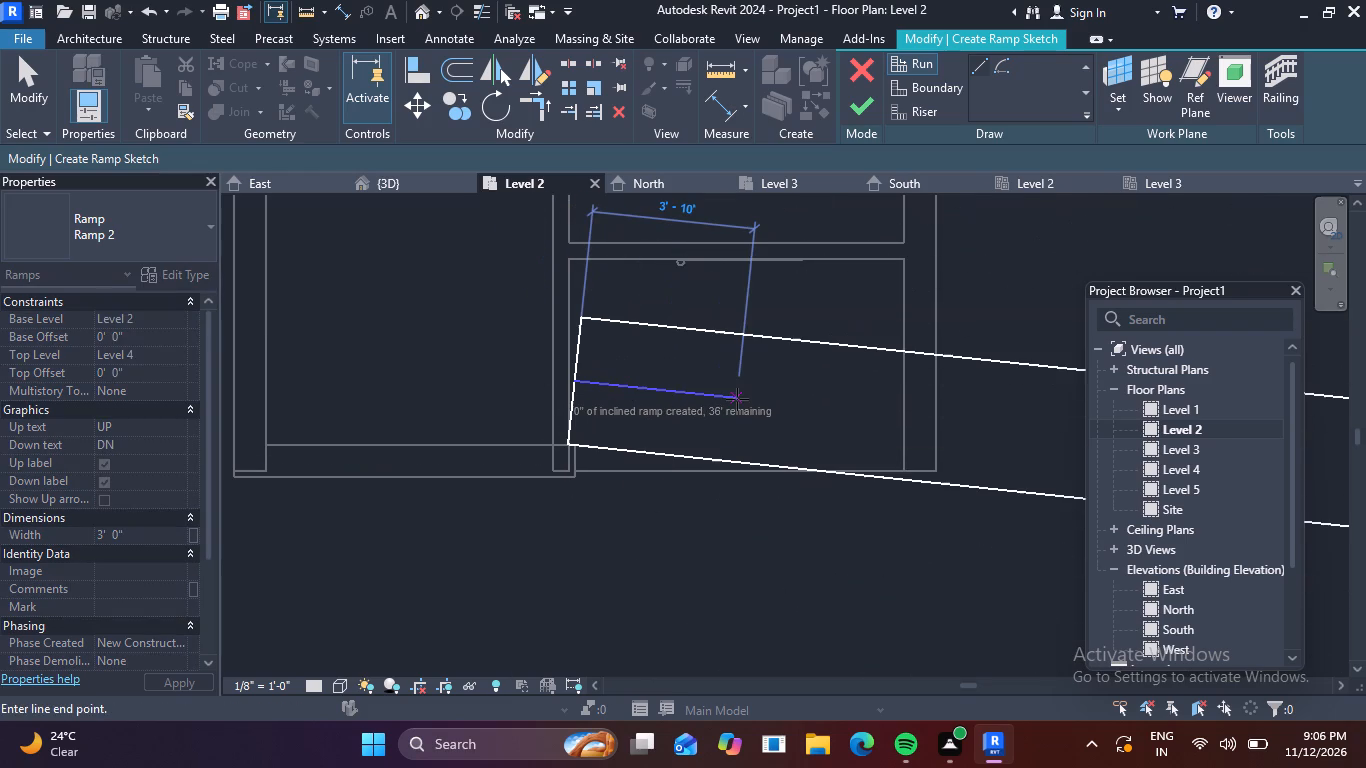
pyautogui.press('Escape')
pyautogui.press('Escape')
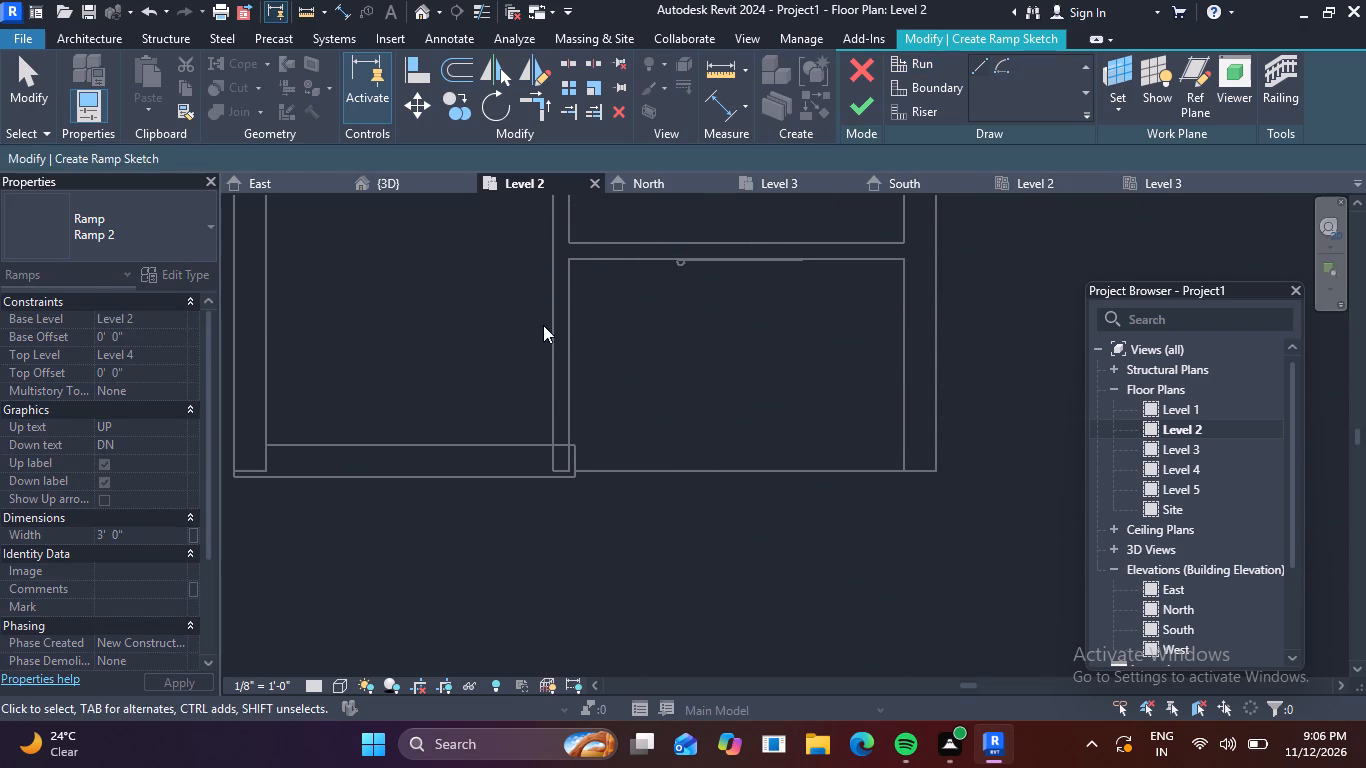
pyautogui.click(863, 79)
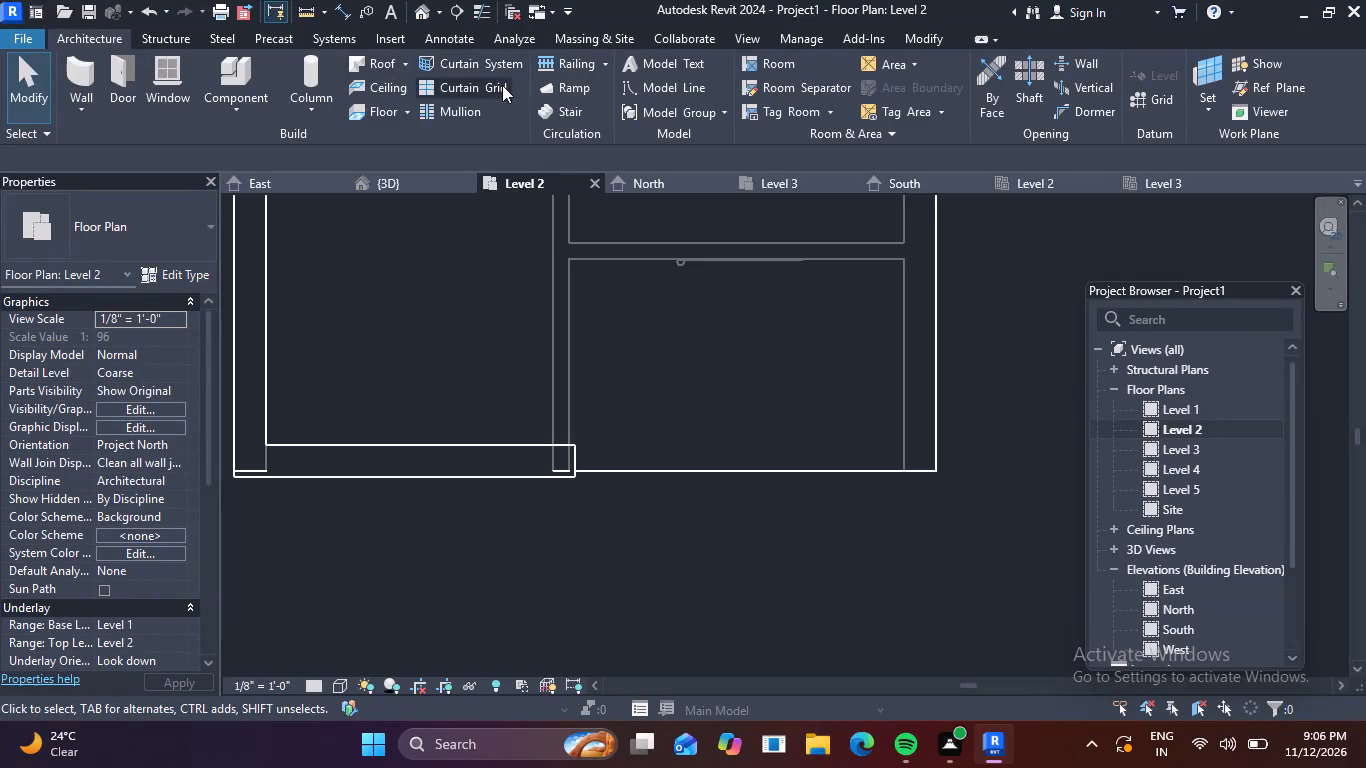
# Start a new stair on Level 2 with Run: Right as location line and Level 3 as top level.
pyautogui.click(571, 110)
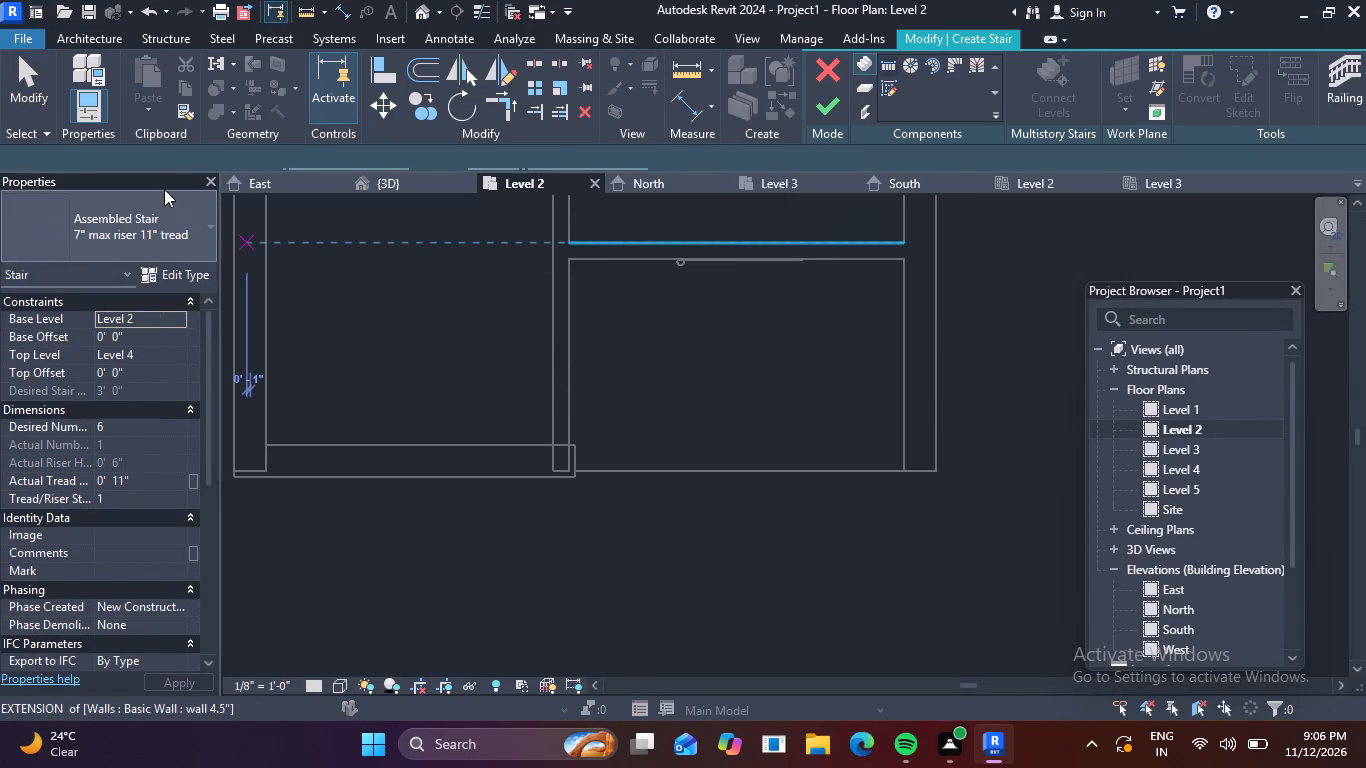
pyautogui.click(237, 156)
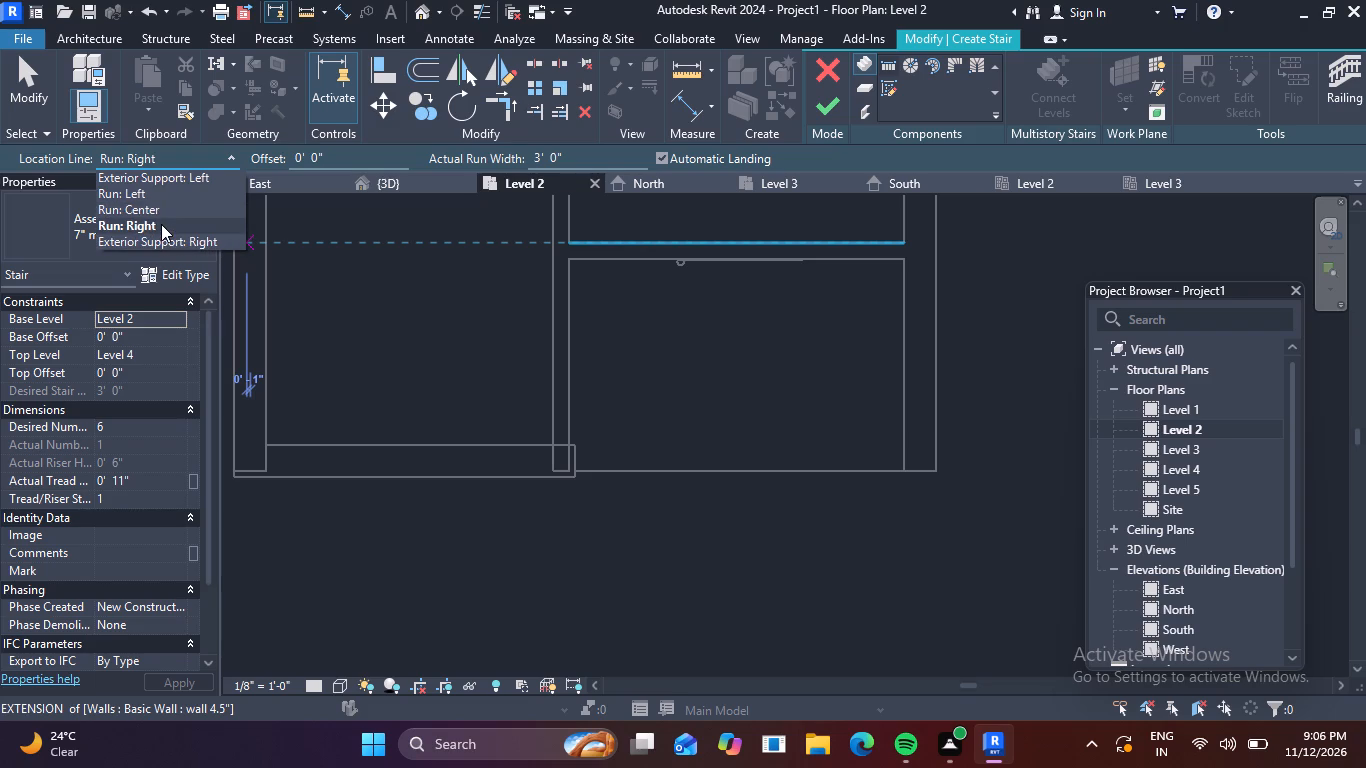
pyautogui.click(161, 224)
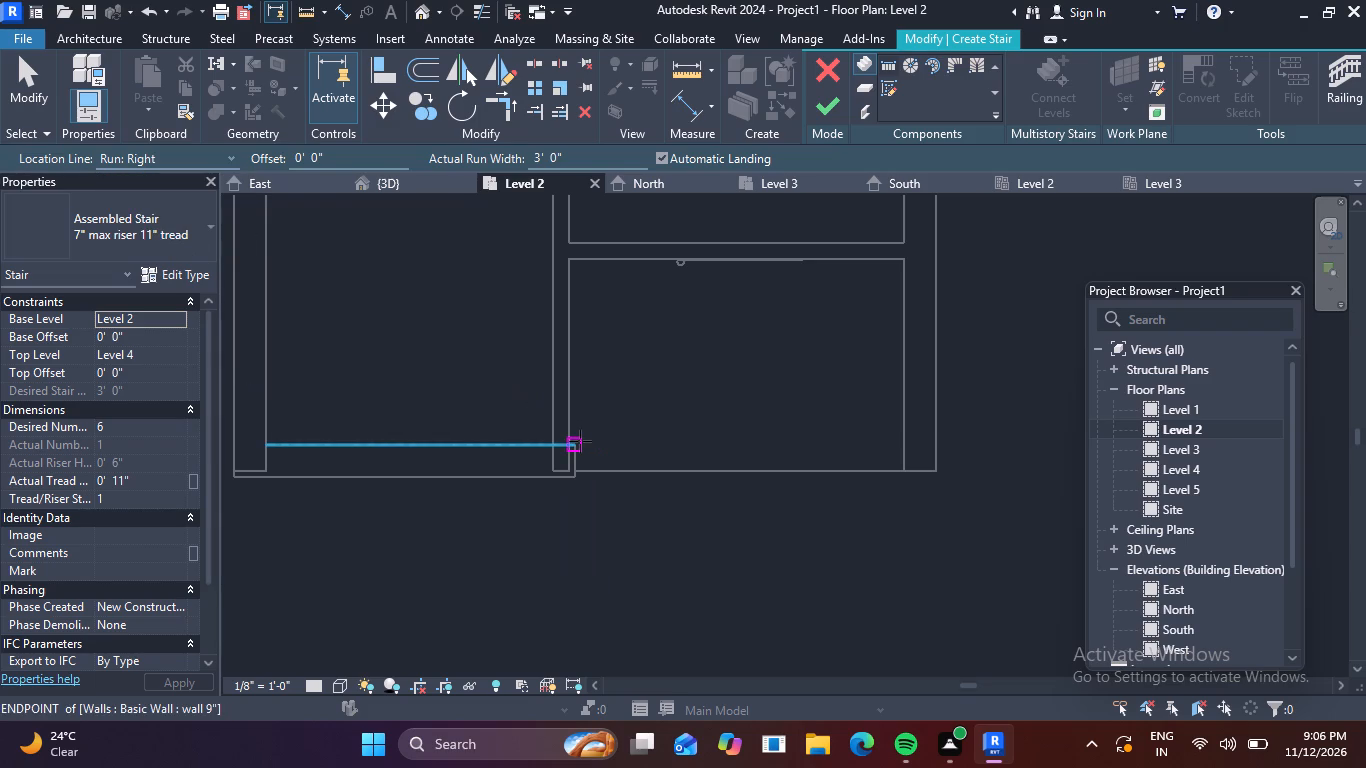
pyautogui.click(580, 441)
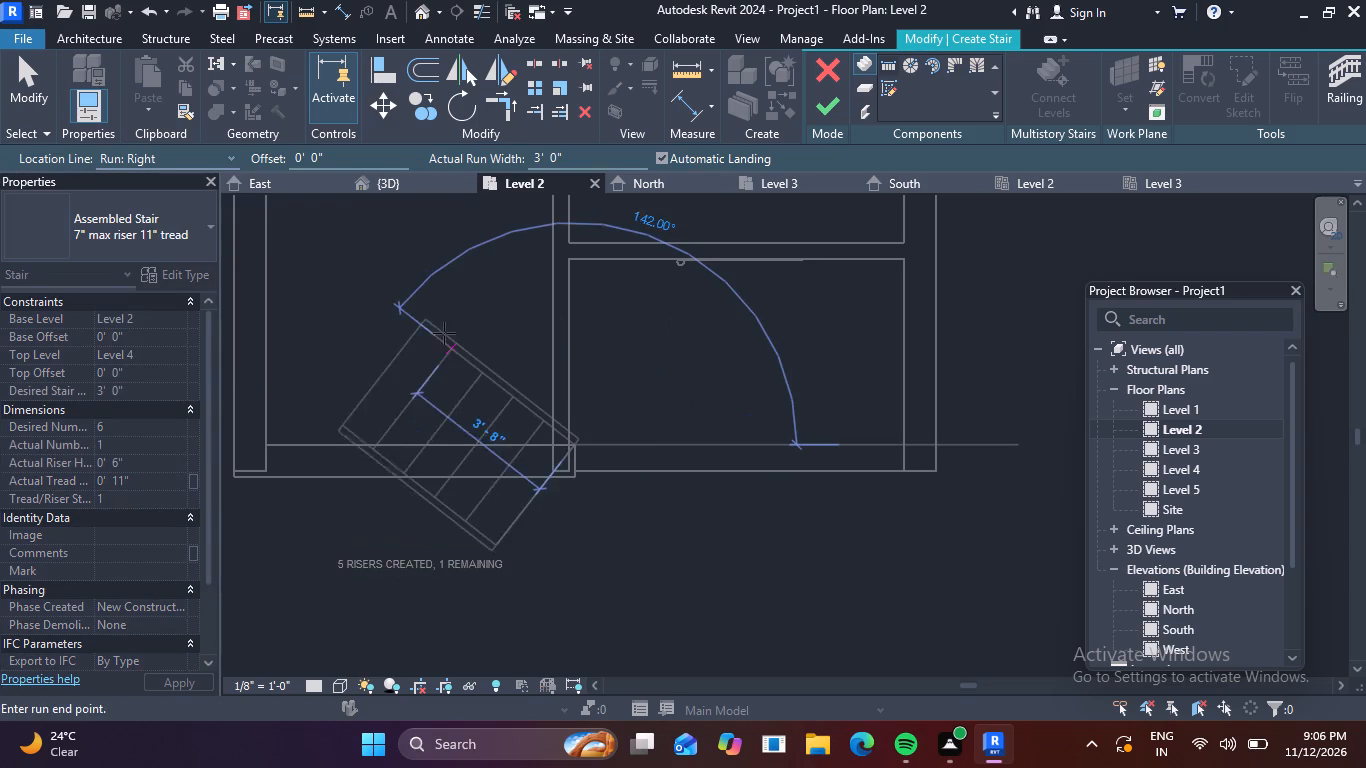
pyautogui.press('Escape')
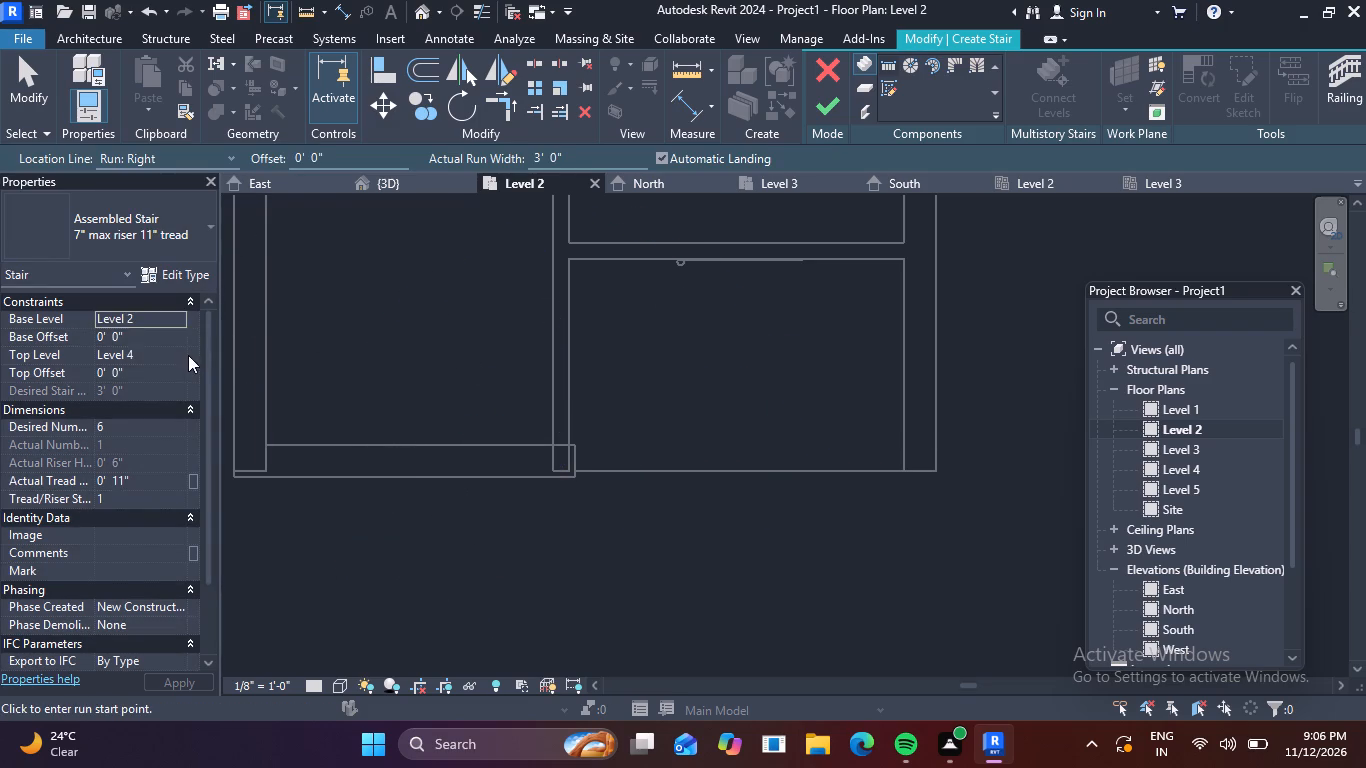
pyautogui.click(177, 354)
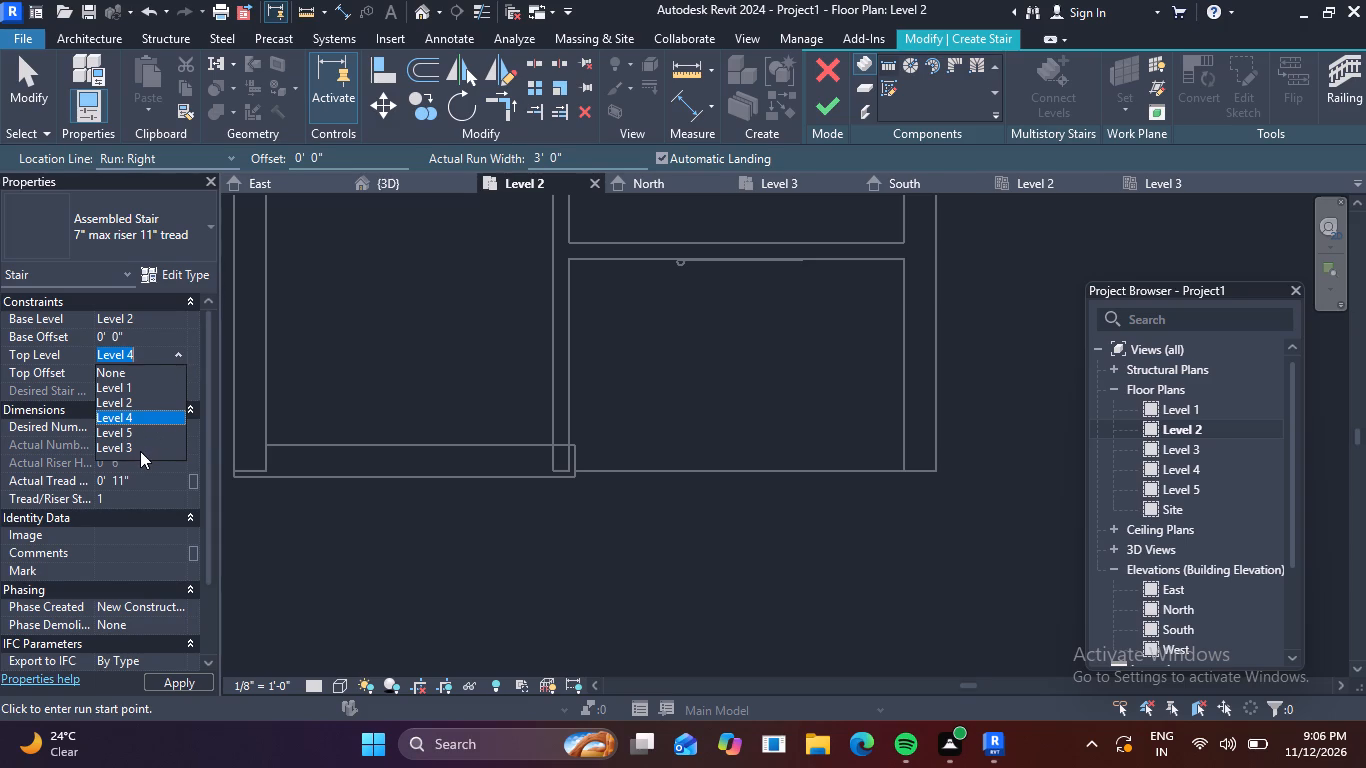
pyautogui.click(140, 451)
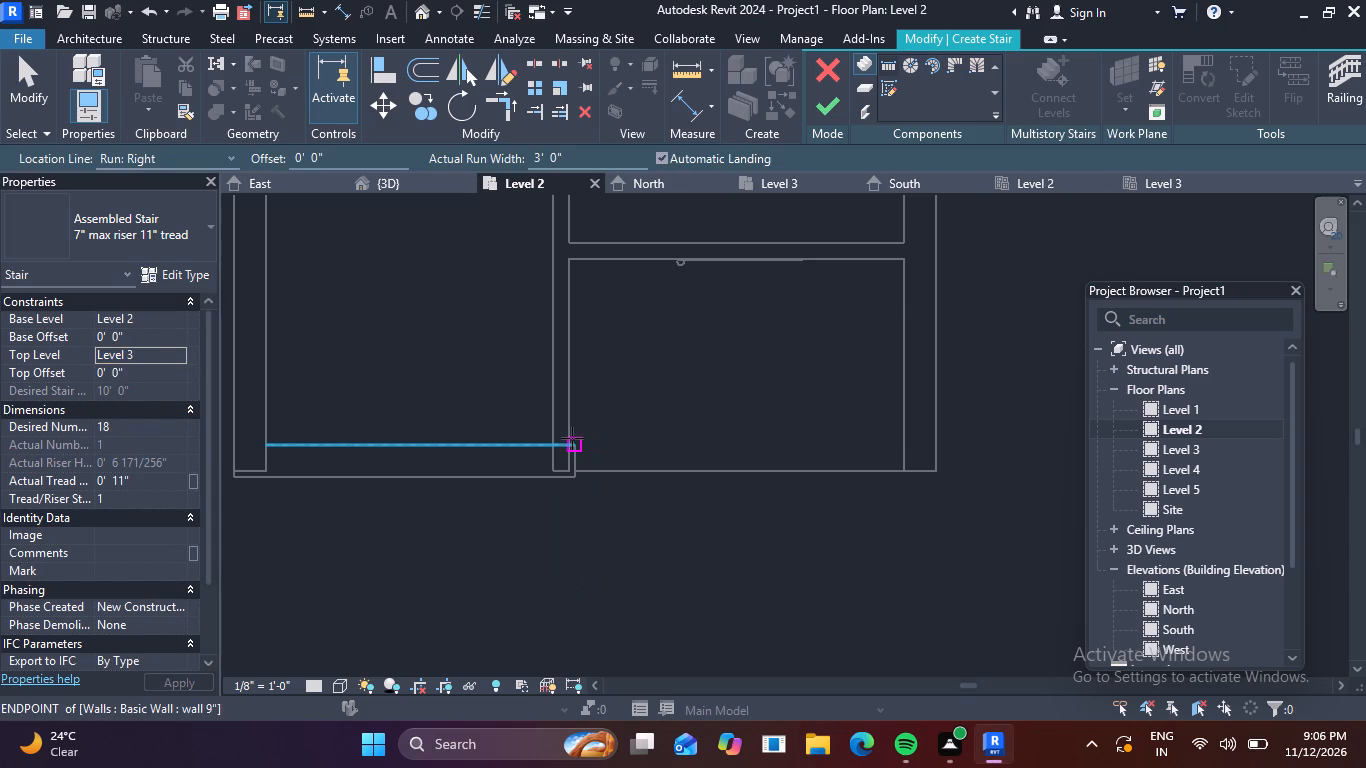
# Draw a straight 6-riser run about 4'-7" long eastward along the terrace's front edge, starting at the front parapet wall's inner end corner.
pyautogui.click(572, 439)
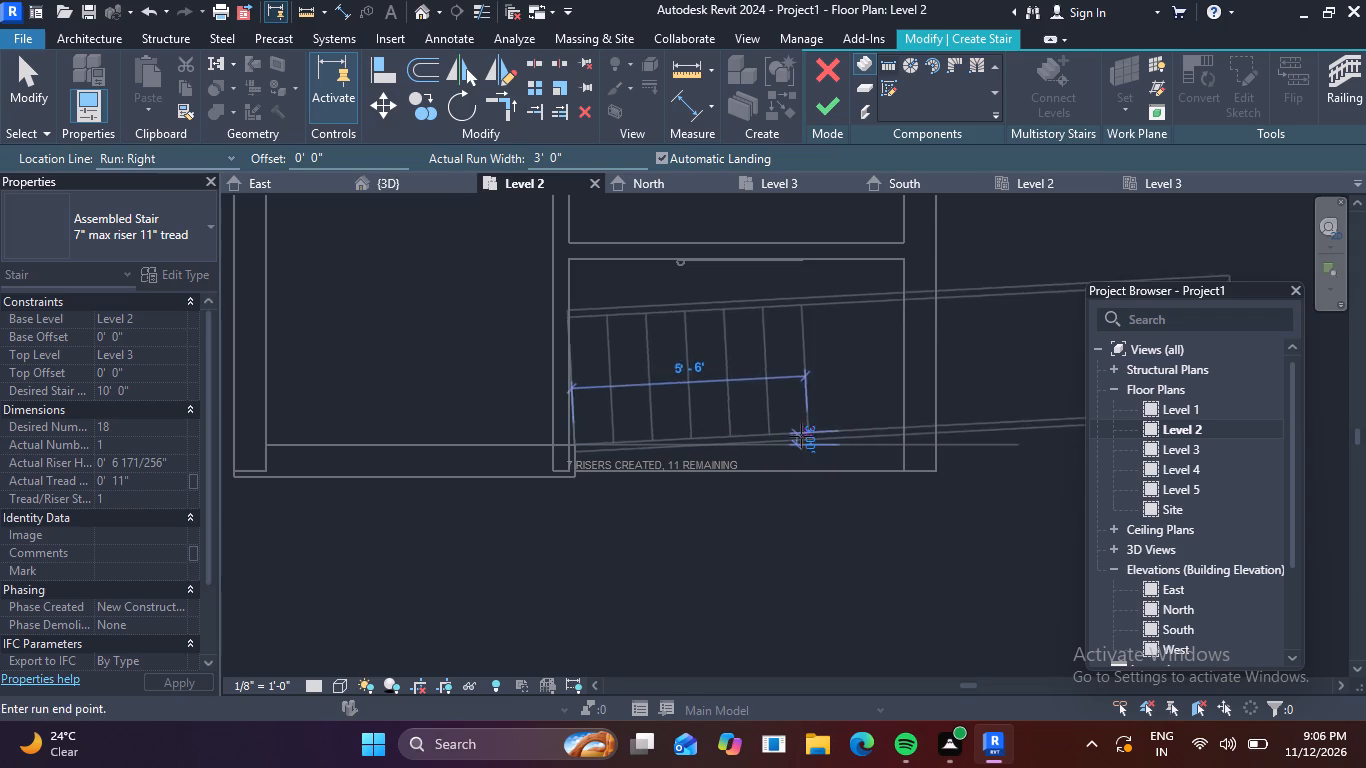
pyautogui.click(771, 447)
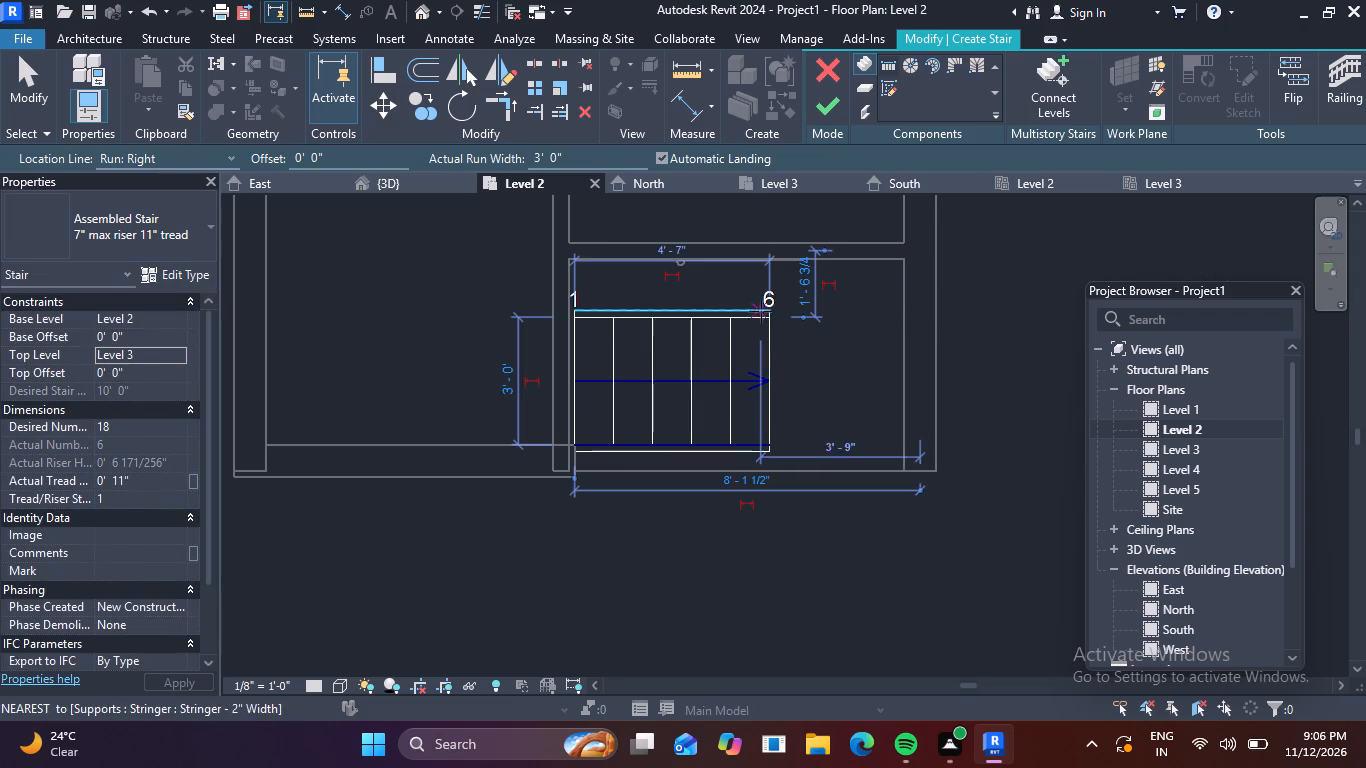
# Add a second straight run along the inner face of the terrace's east wall toward the house, ending at riser 18.
pyautogui.click(901, 309)
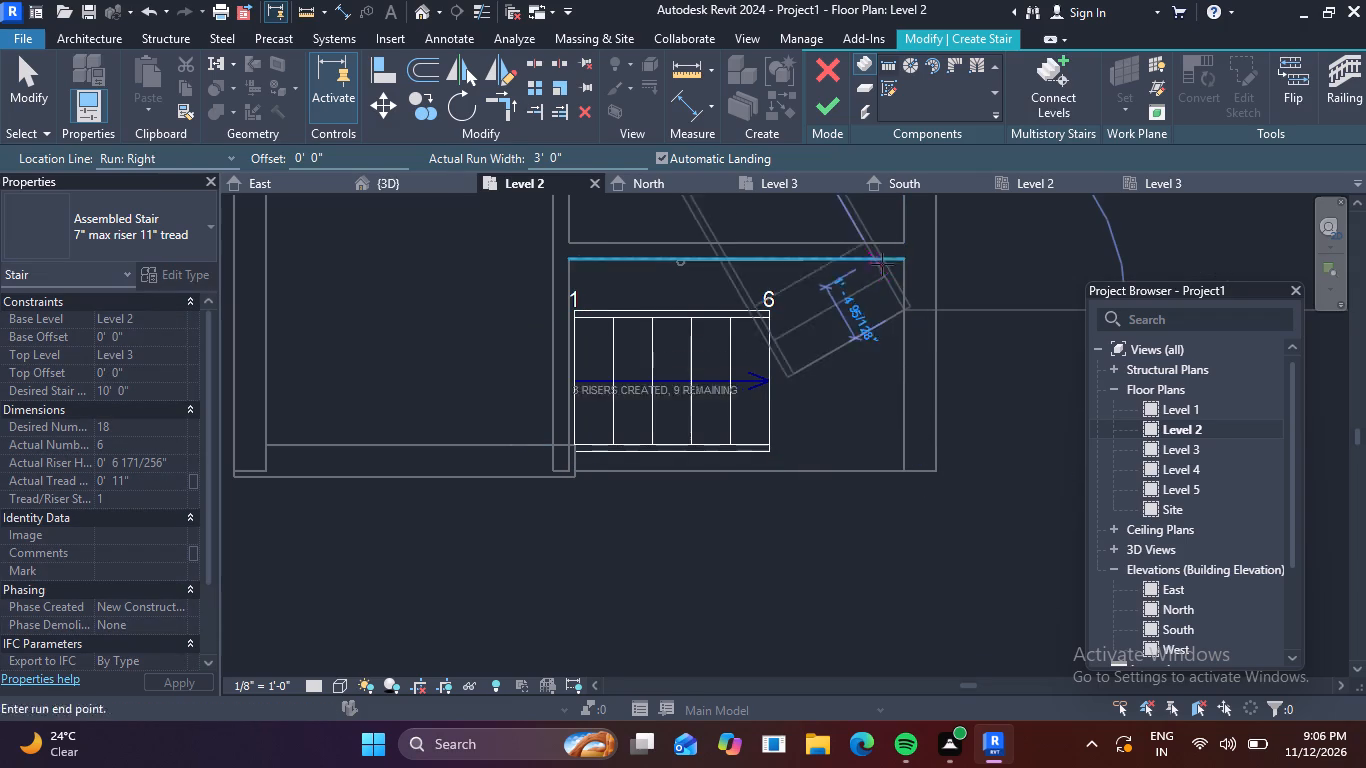
pyautogui.scroll(-1, 900, 210)
pyautogui.moveTo(900, 210); pyautogui.dragTo(879, 478, button='middle')
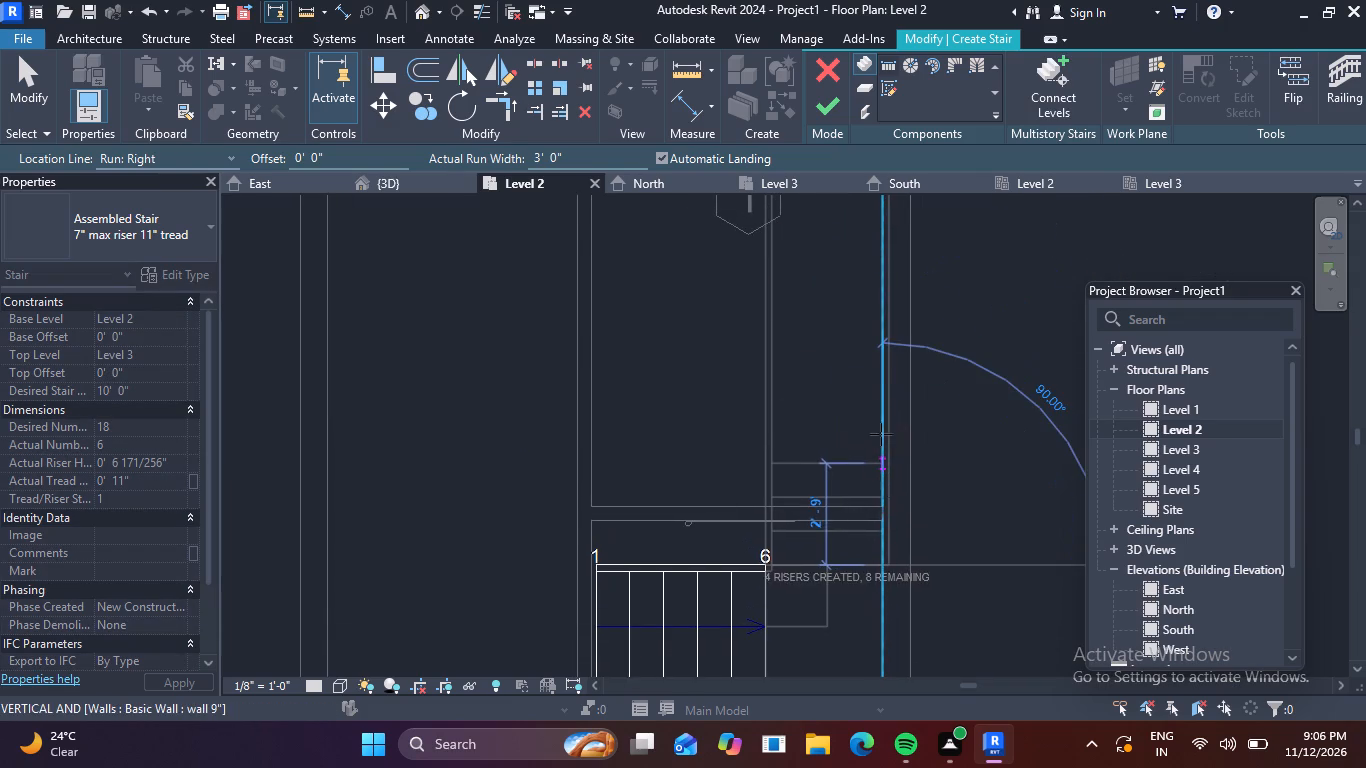
pyautogui.scroll(-2, 876, 259)
pyautogui.moveTo(875, 263); pyautogui.dragTo(854, 440, button='middle')
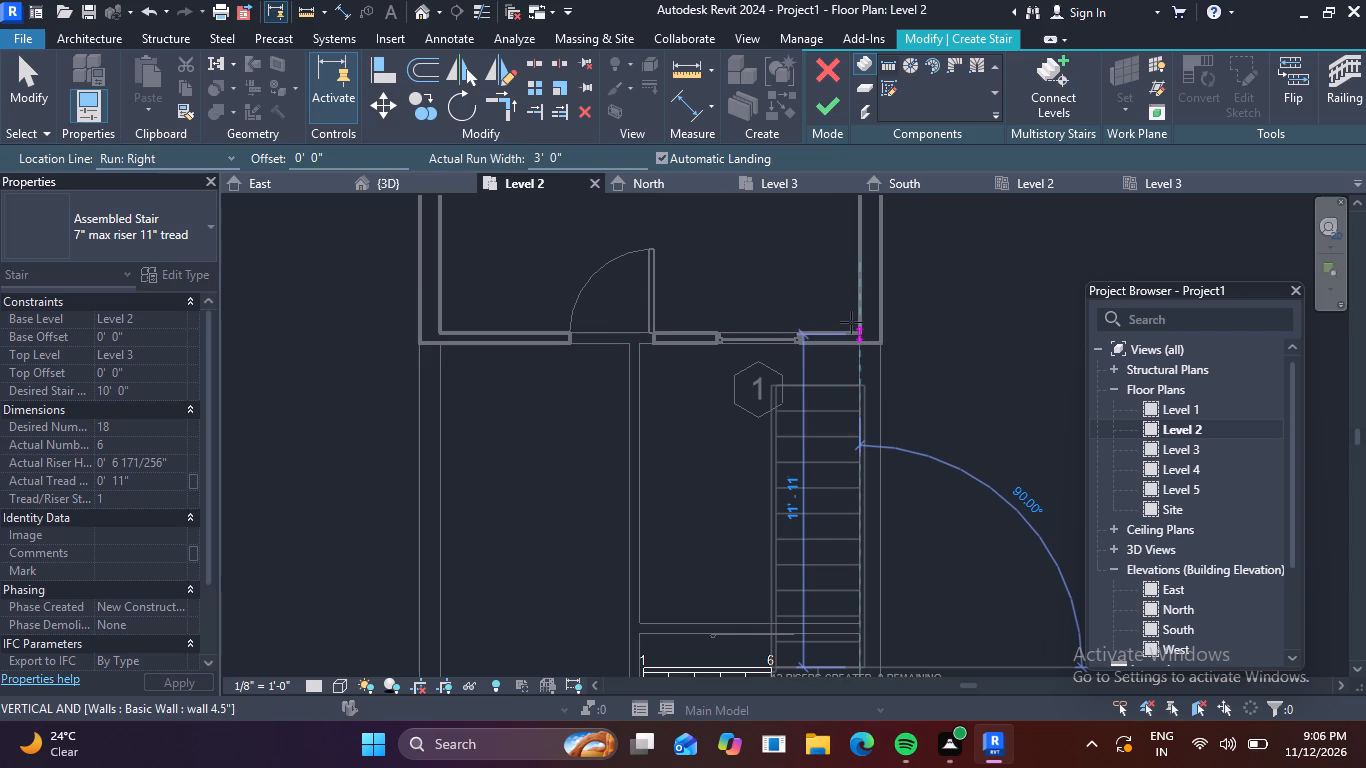
pyautogui.click(854, 346)
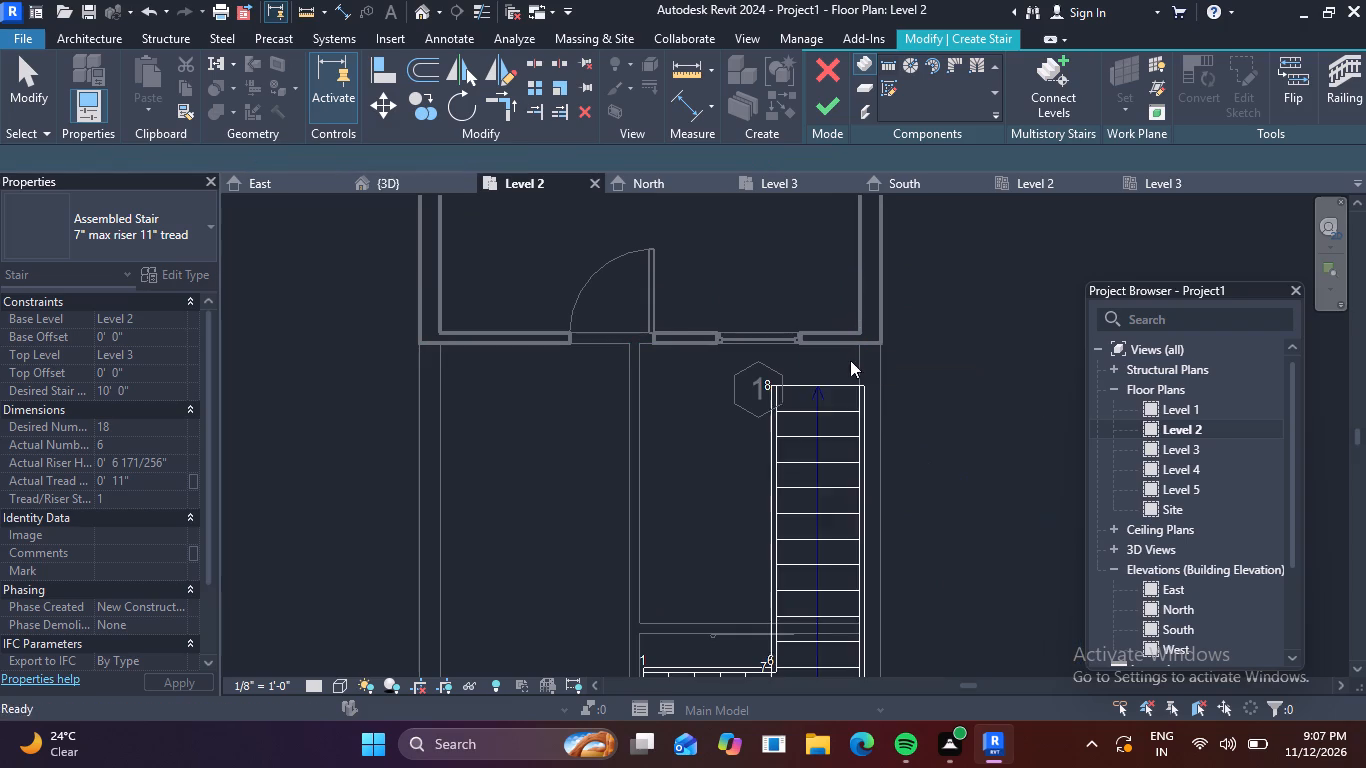
# Examine the L-shaped stair in plan and 3D, checking how its upper end meets the house.
pyautogui.scroll(-4, 773, 435)
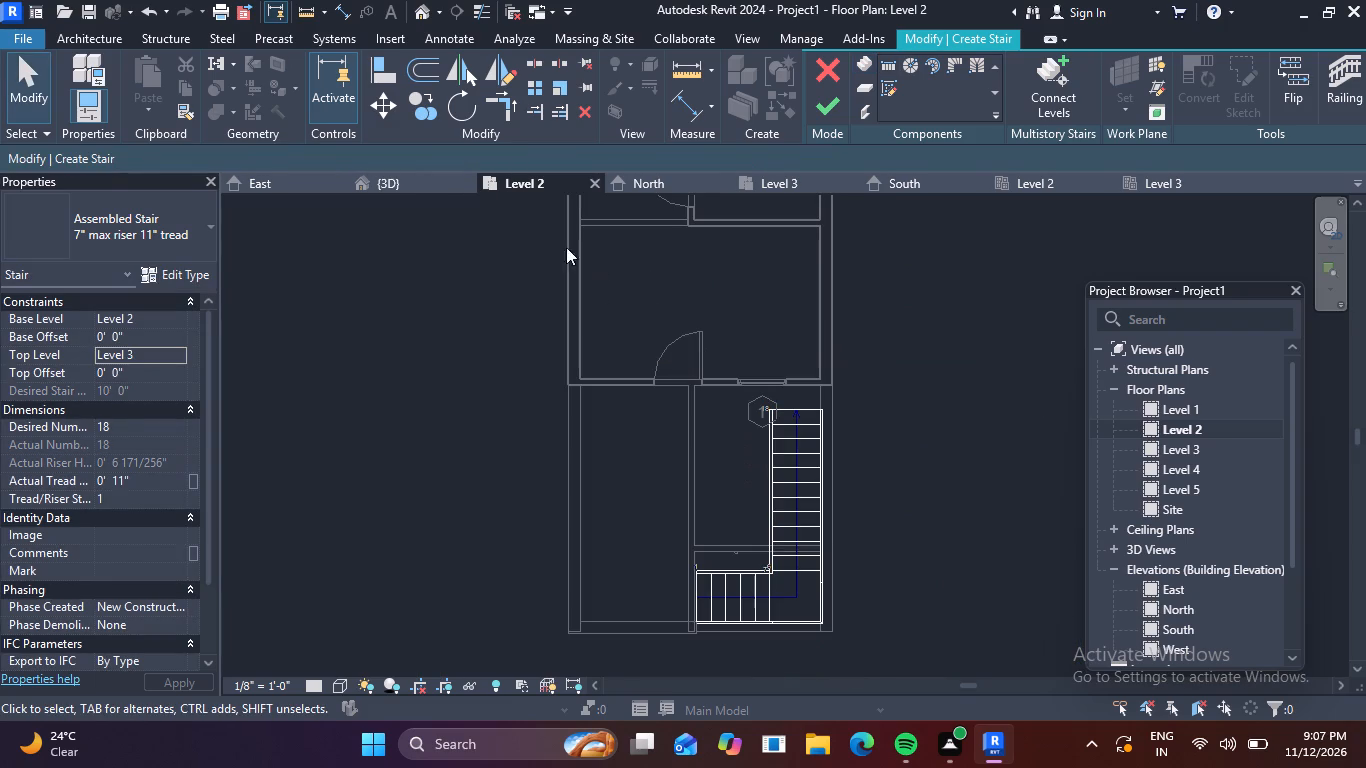
pyautogui.click(380, 189)
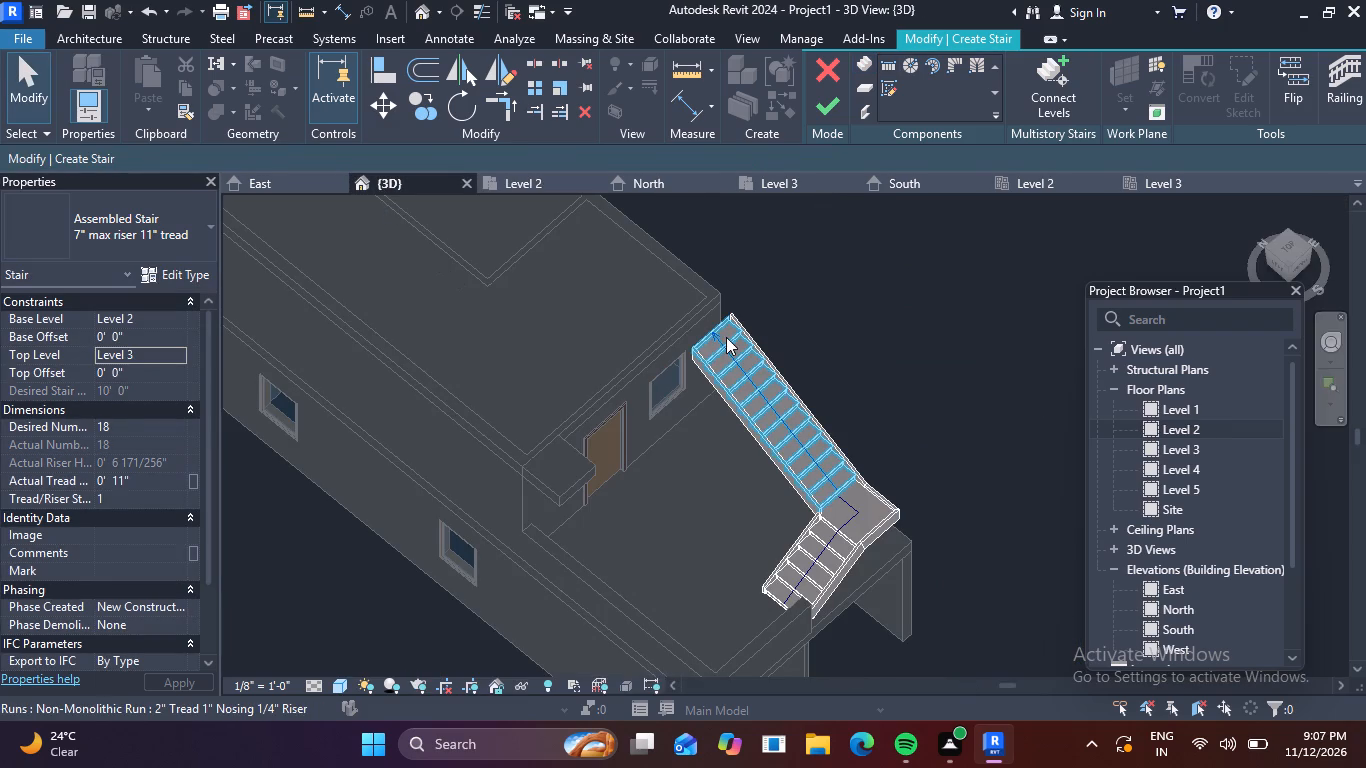
pyautogui.scroll(10, 714, 339)
pyautogui.moveTo(662, 389); pyautogui.dragTo(710, 423, button='middle')
pyautogui.keyDown('shift'); pyautogui.moveTo(502, 506); pyautogui.dragTo(540, 533, button='middle'); pyautogui.keyUp('shift')
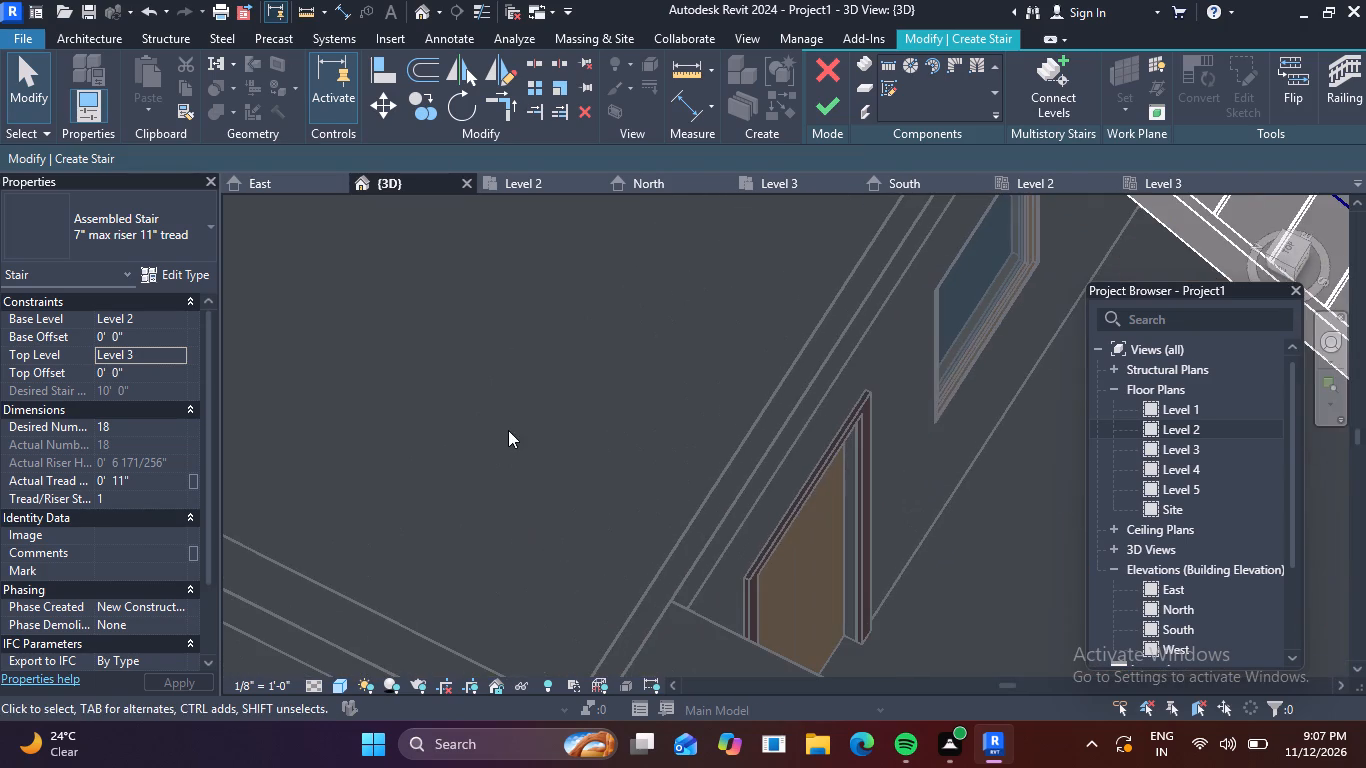
pyautogui.scroll(-2, 508, 430)
pyautogui.moveTo(488, 451); pyautogui.dragTo(366, 617, button='middle')
pyautogui.keyDown('shift'); pyautogui.moveTo(671, 559); pyautogui.dragTo(698, 575, button='middle'); pyautogui.keyUp('shift')
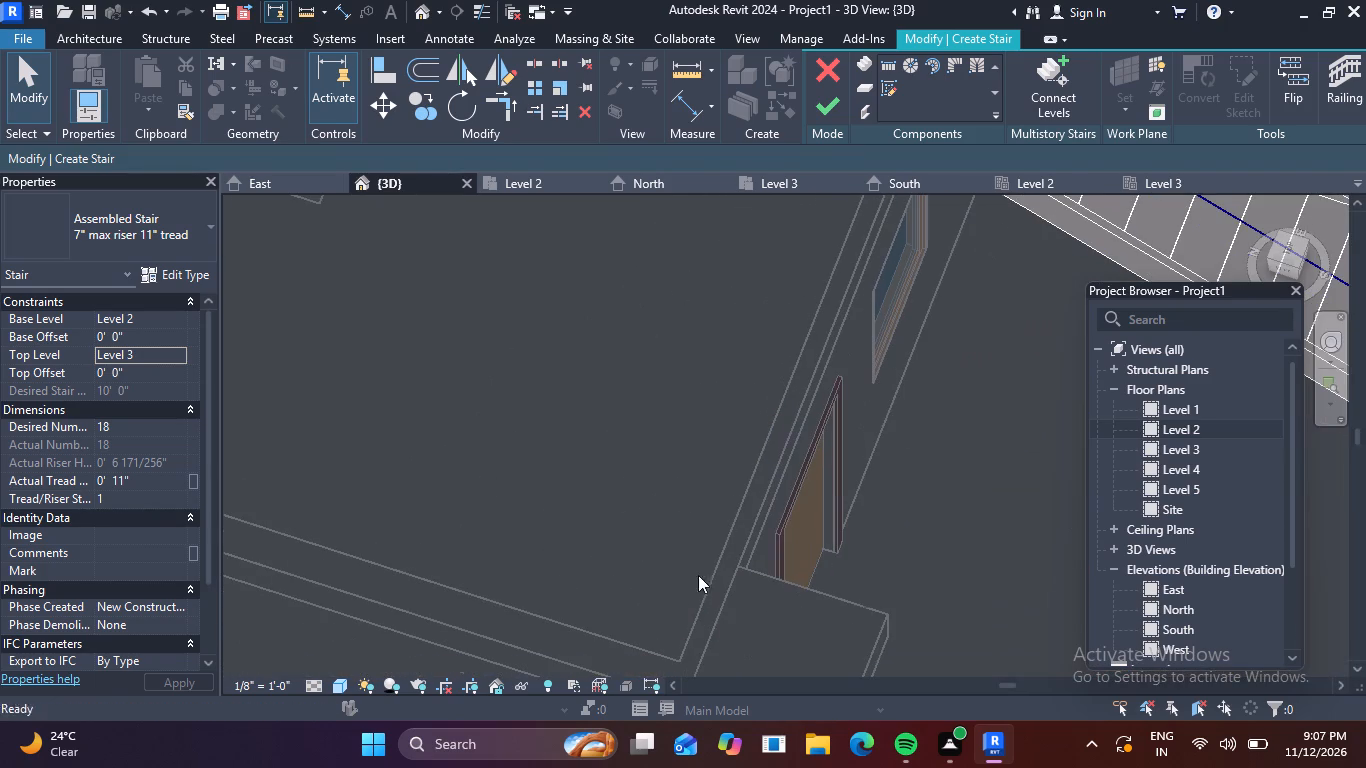
# Set the maximum riser height of the 7" max riser 11" tread stair type to 6".
pyautogui.click(176, 272)
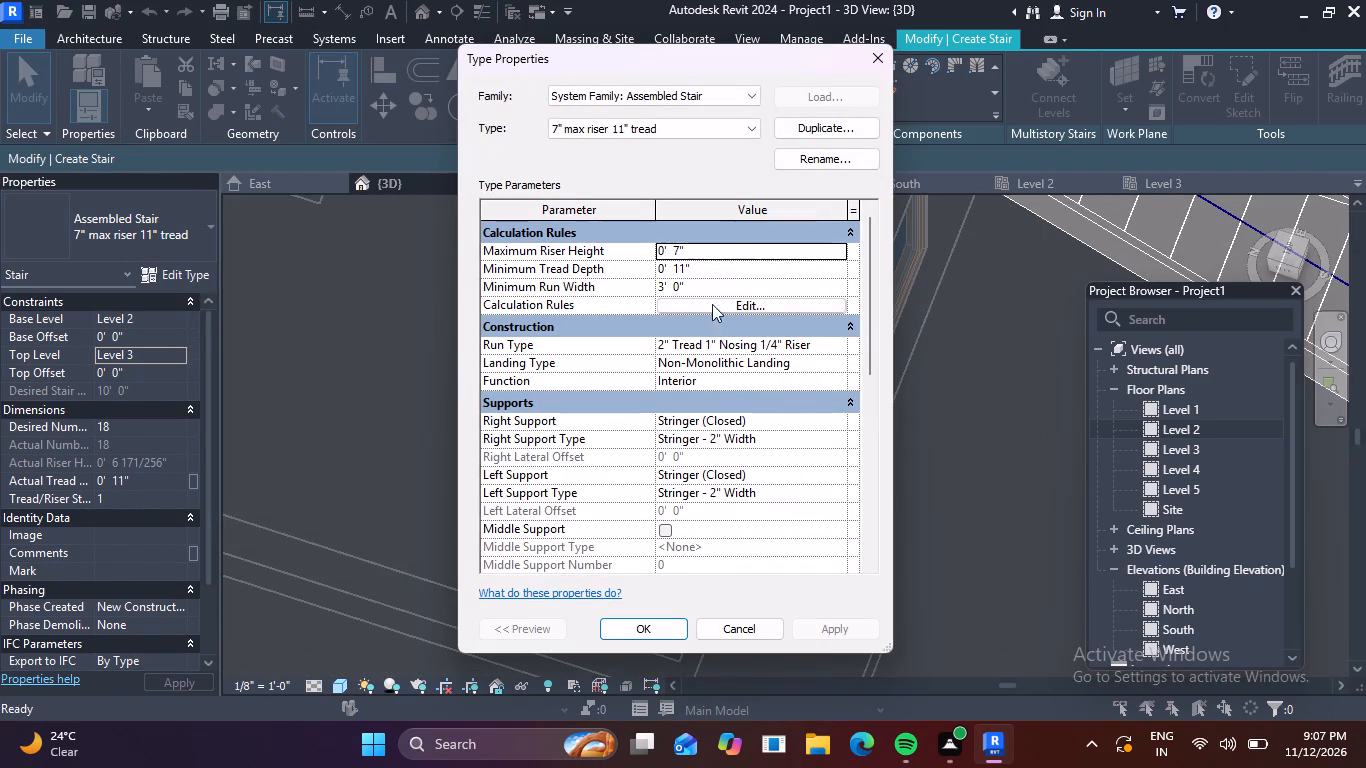
pyautogui.click(736, 243)
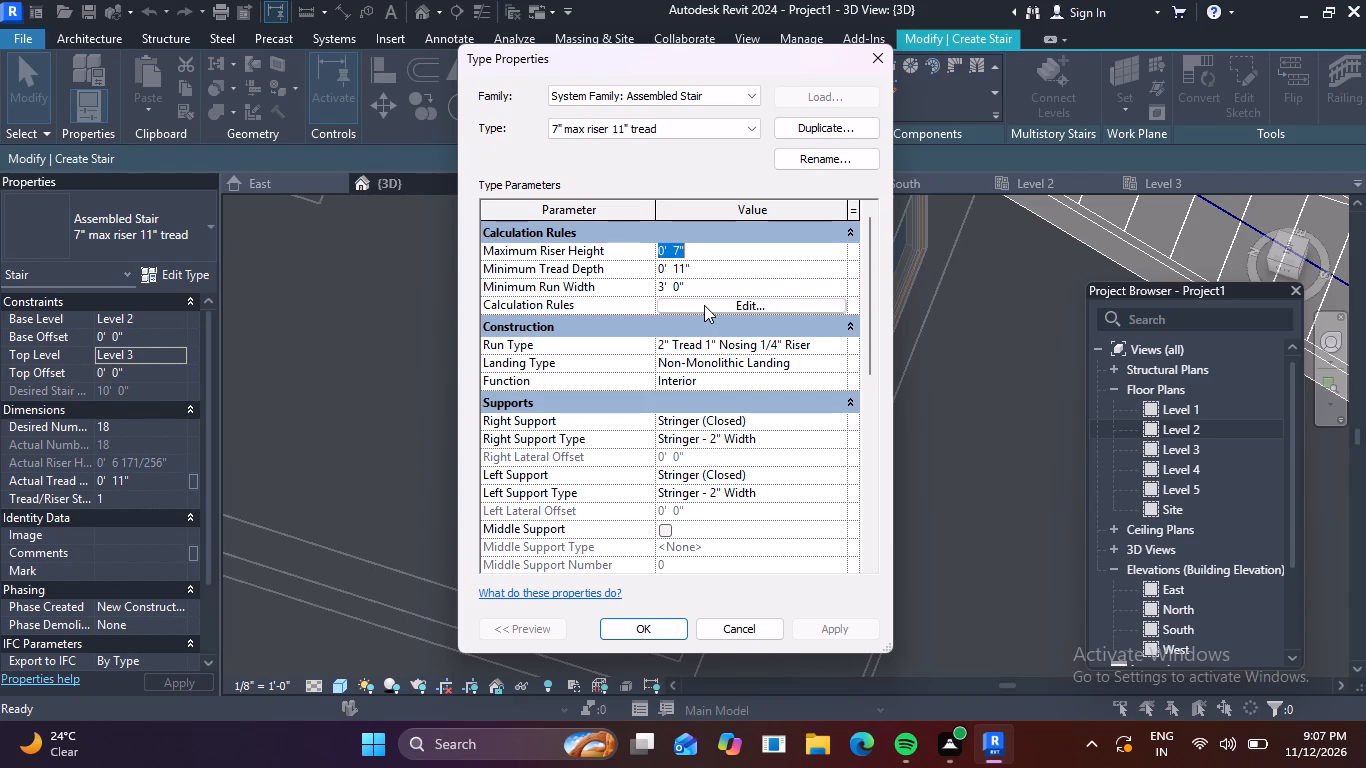
pyautogui.press('BackSpace')
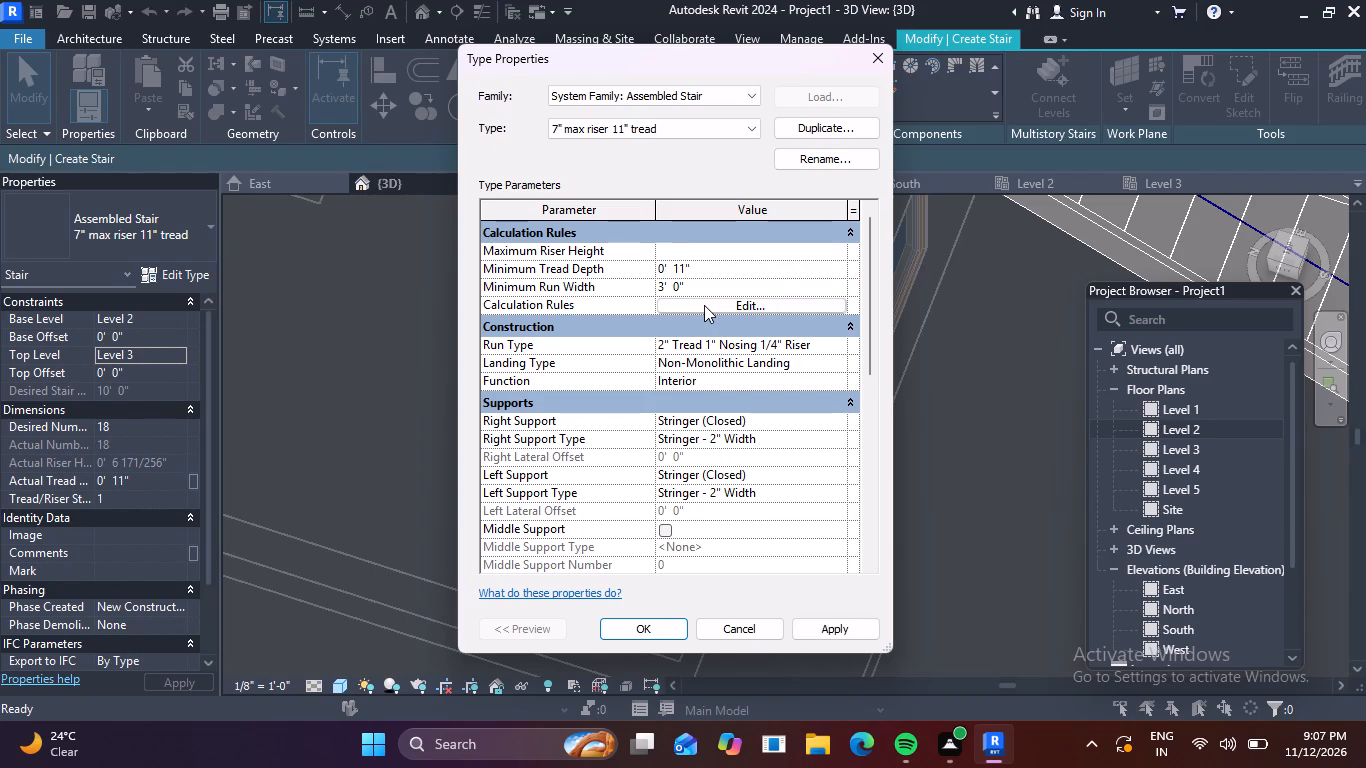
pyautogui.write('6"')
pyautogui.press('Return')
pyautogui.click(658, 628)
# Examine the stair's top riser against the house wall and roof edge in 3D from several angles.
pyautogui.scroll(-2, 969, 294)
pyautogui.moveTo(940, 338); pyautogui.dragTo(900, 525, button='middle')
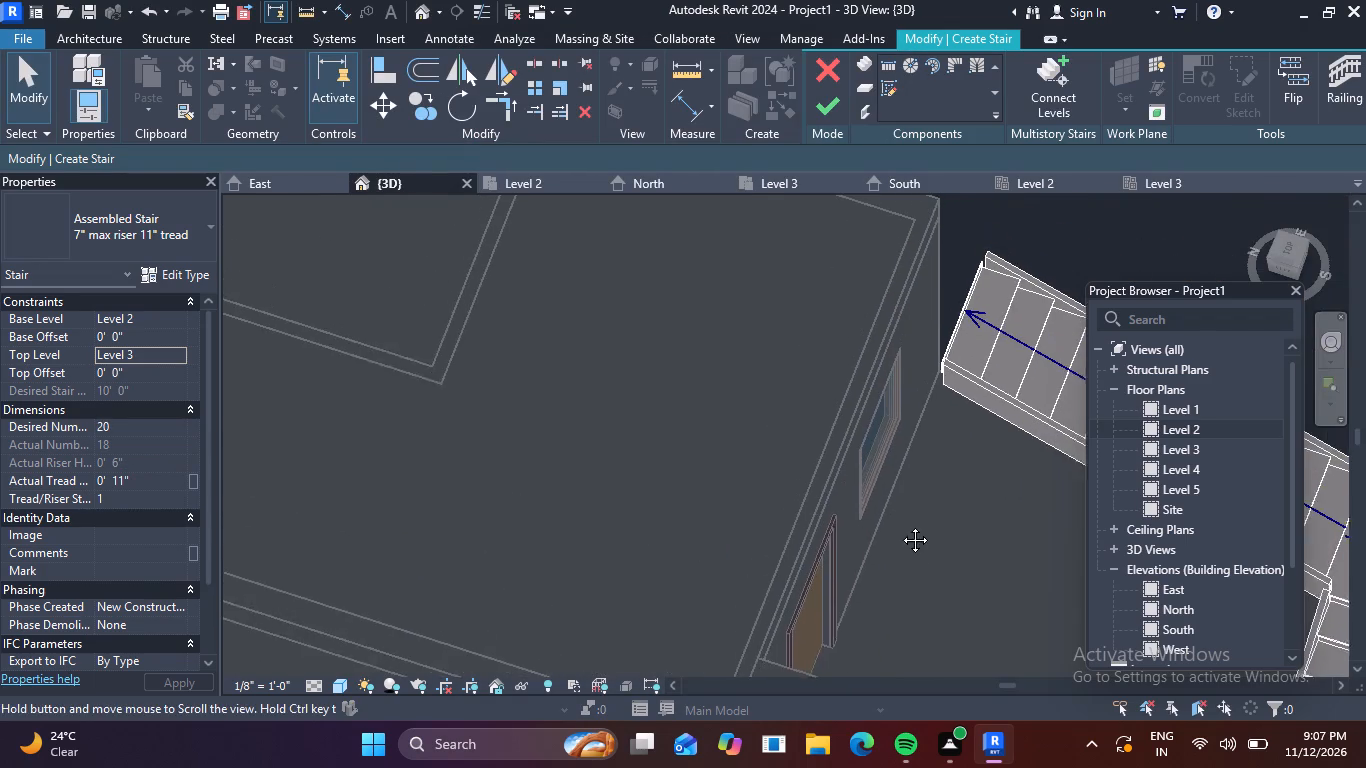
pyautogui.moveTo(900, 525); pyautogui.dragTo(900, 526, button='middle')
pyautogui.scroll(3, 929, 348)
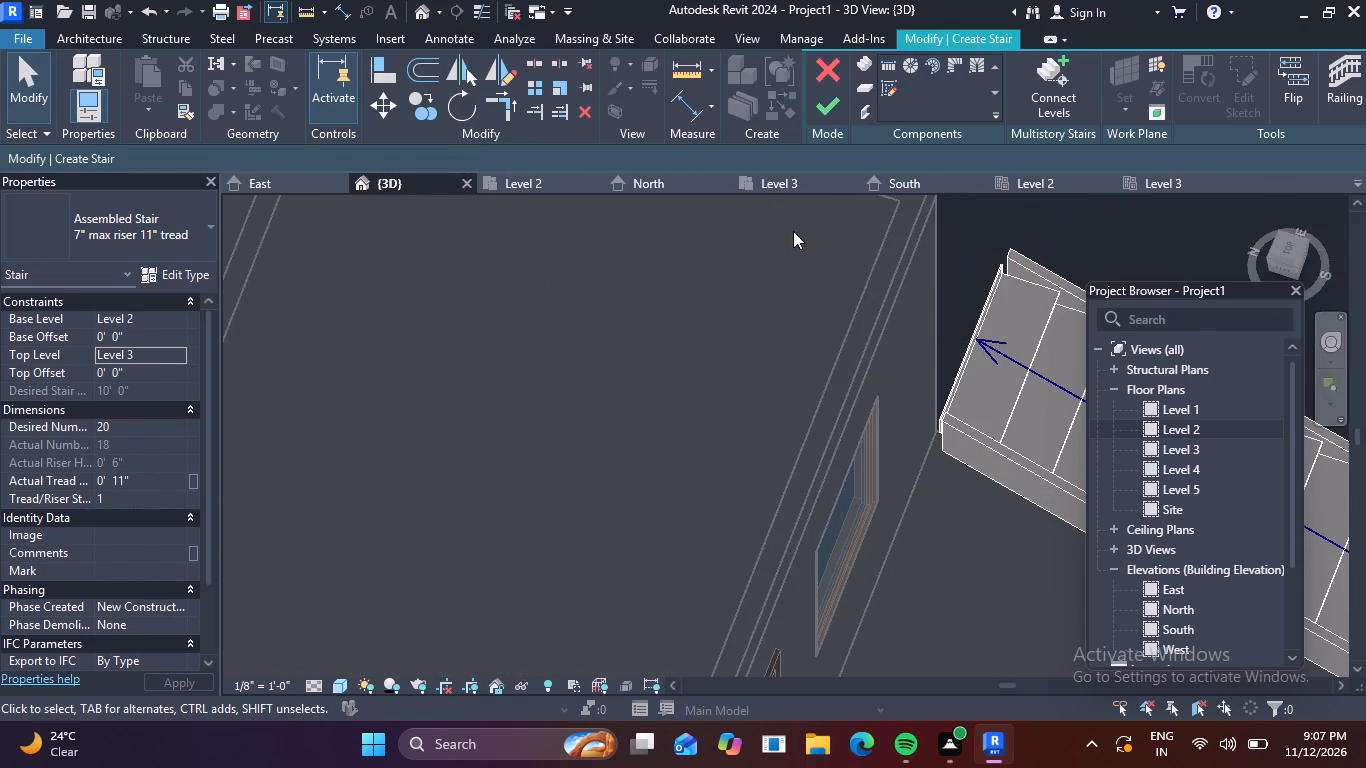
pyautogui.scroll(1, 1012, 366)
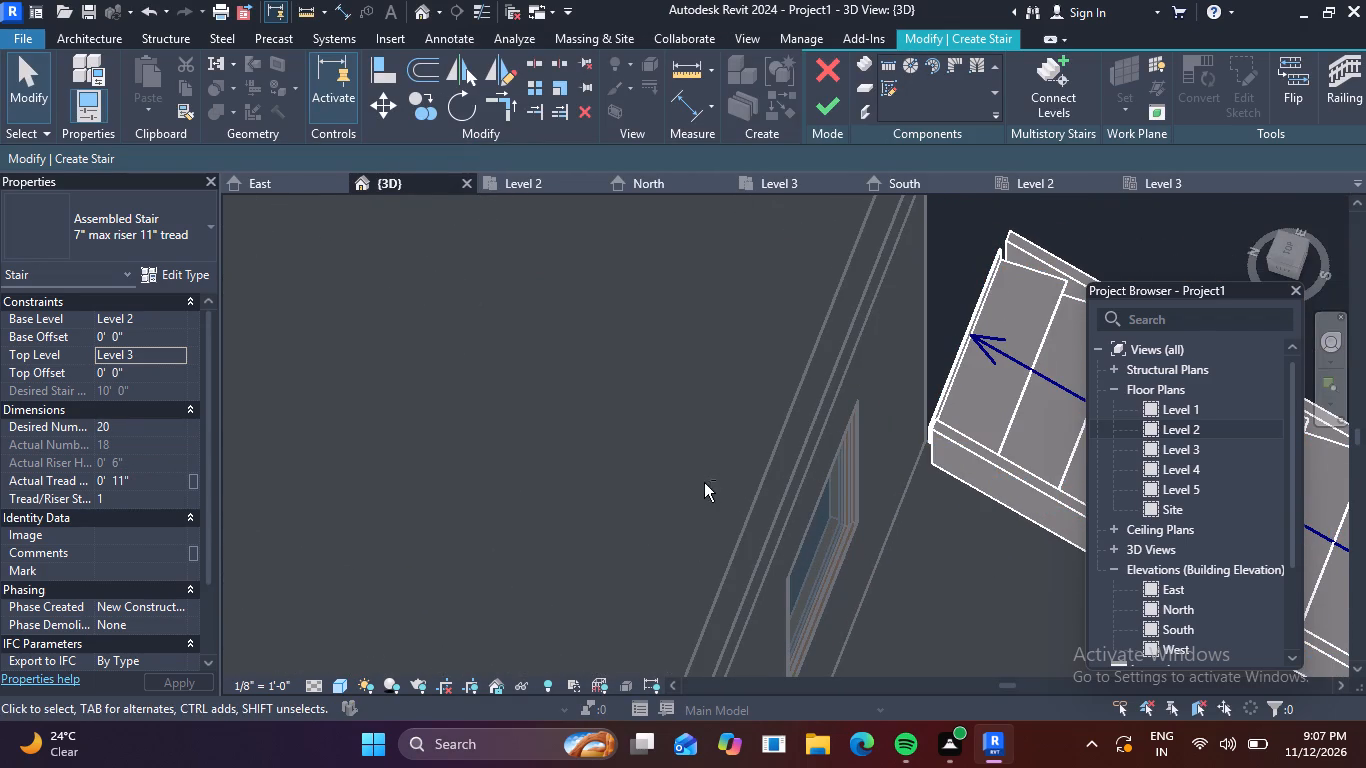
pyautogui.keyDown('shift'); pyautogui.moveTo(700, 481); pyautogui.dragTo(667, 457, button='middle'); pyautogui.keyUp('shift')
pyautogui.scroll(-1, 763, 370)
pyautogui.moveTo(766, 366); pyautogui.dragTo(955, 0, button='middle')
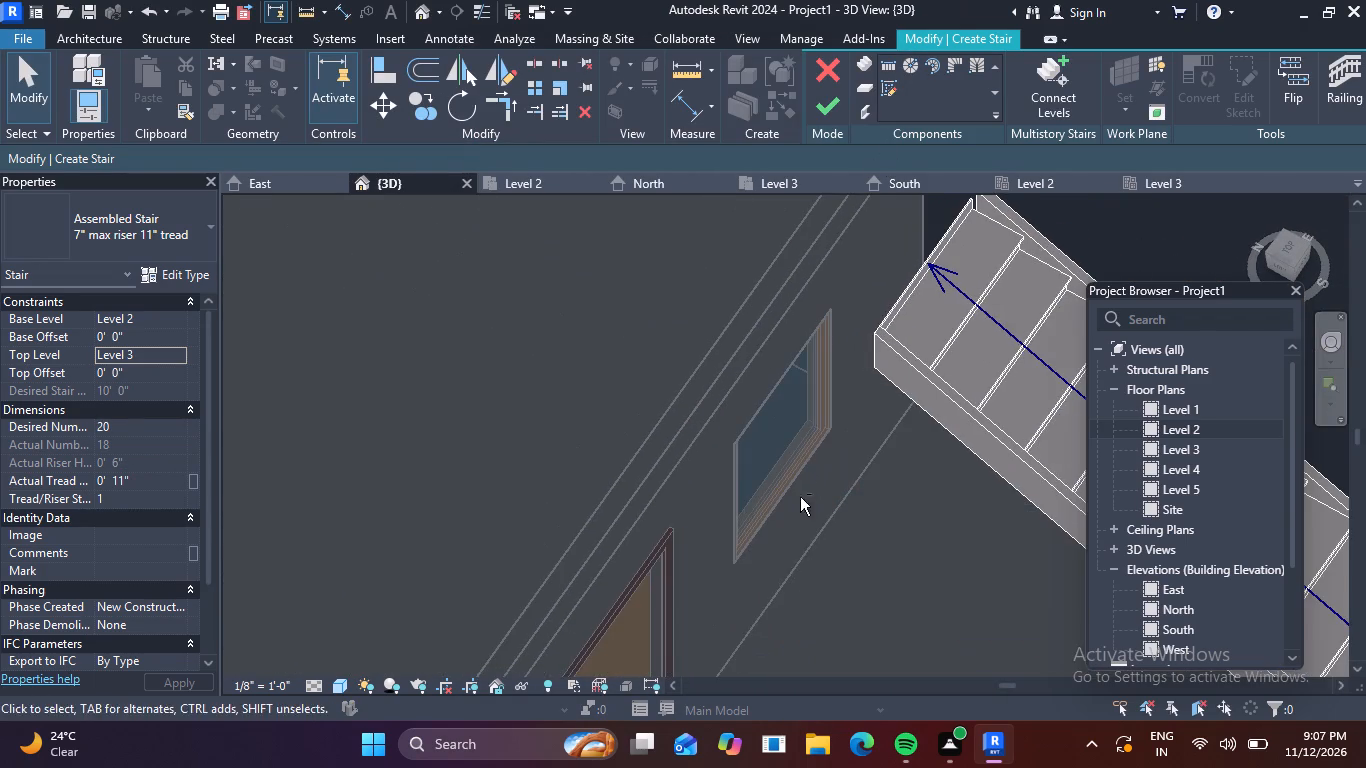
pyautogui.keyDown('shift'); pyautogui.moveTo(794, 502); pyautogui.dragTo(709, 375, button='middle'); pyautogui.keyUp('shift')
pyautogui.moveTo(562, 371); pyautogui.dragTo(1152, 196, button='middle')
pyautogui.moveTo(753, 197); pyautogui.dragTo(805, 467, button='middle')
pyautogui.scroll(2, 684, 375)
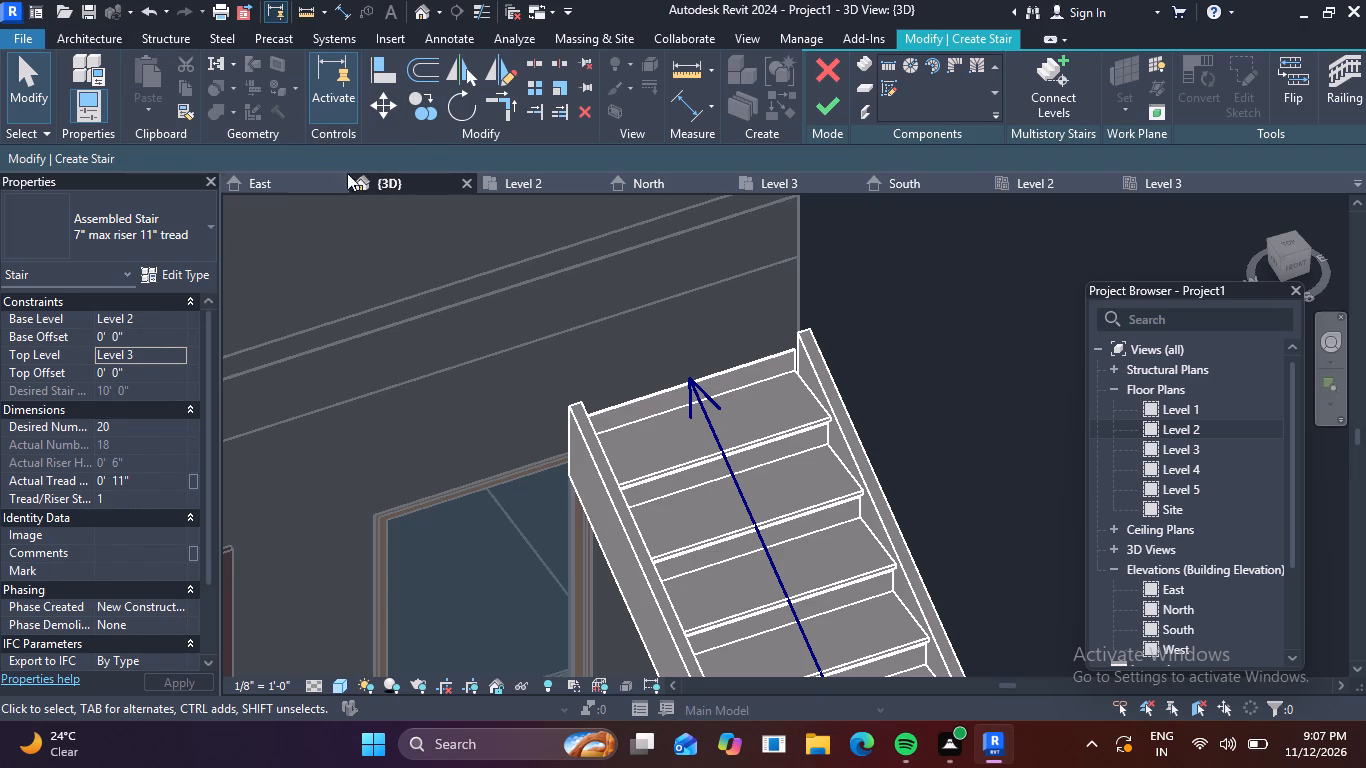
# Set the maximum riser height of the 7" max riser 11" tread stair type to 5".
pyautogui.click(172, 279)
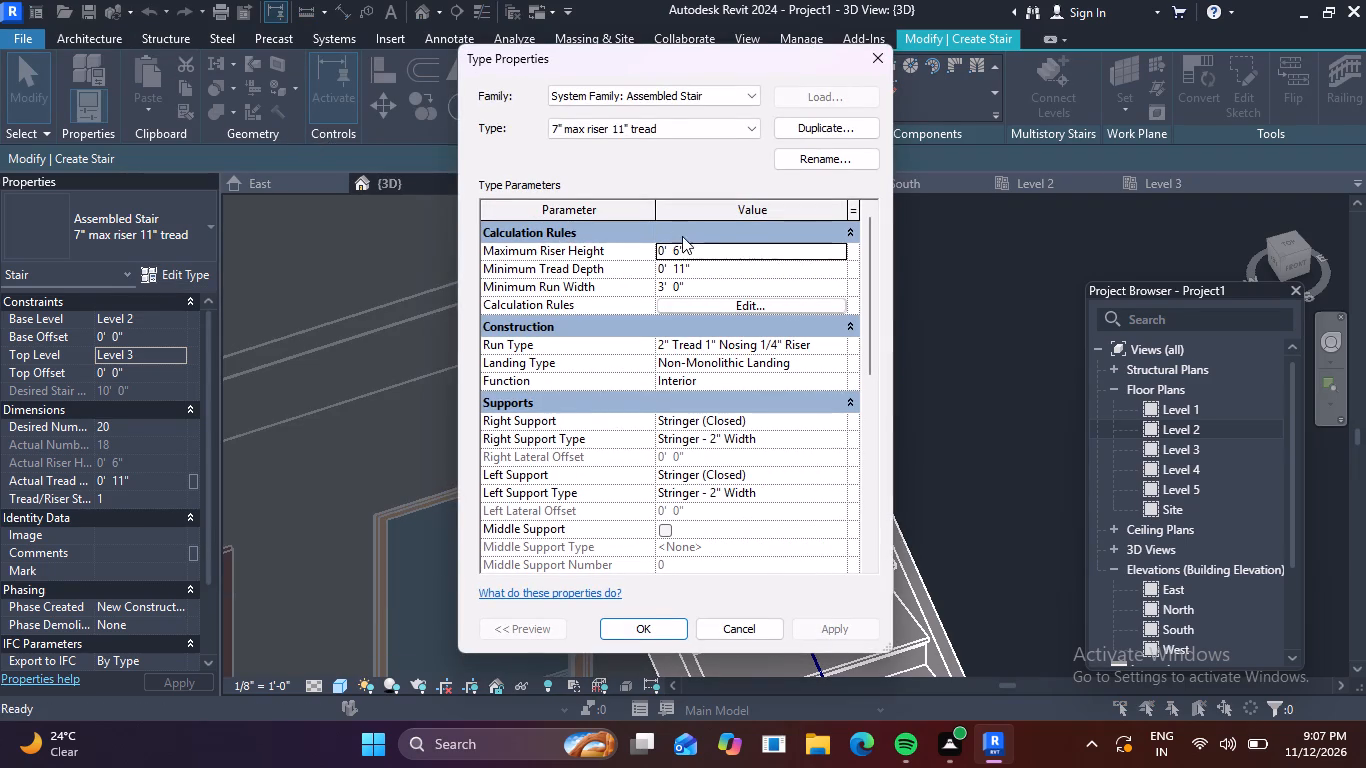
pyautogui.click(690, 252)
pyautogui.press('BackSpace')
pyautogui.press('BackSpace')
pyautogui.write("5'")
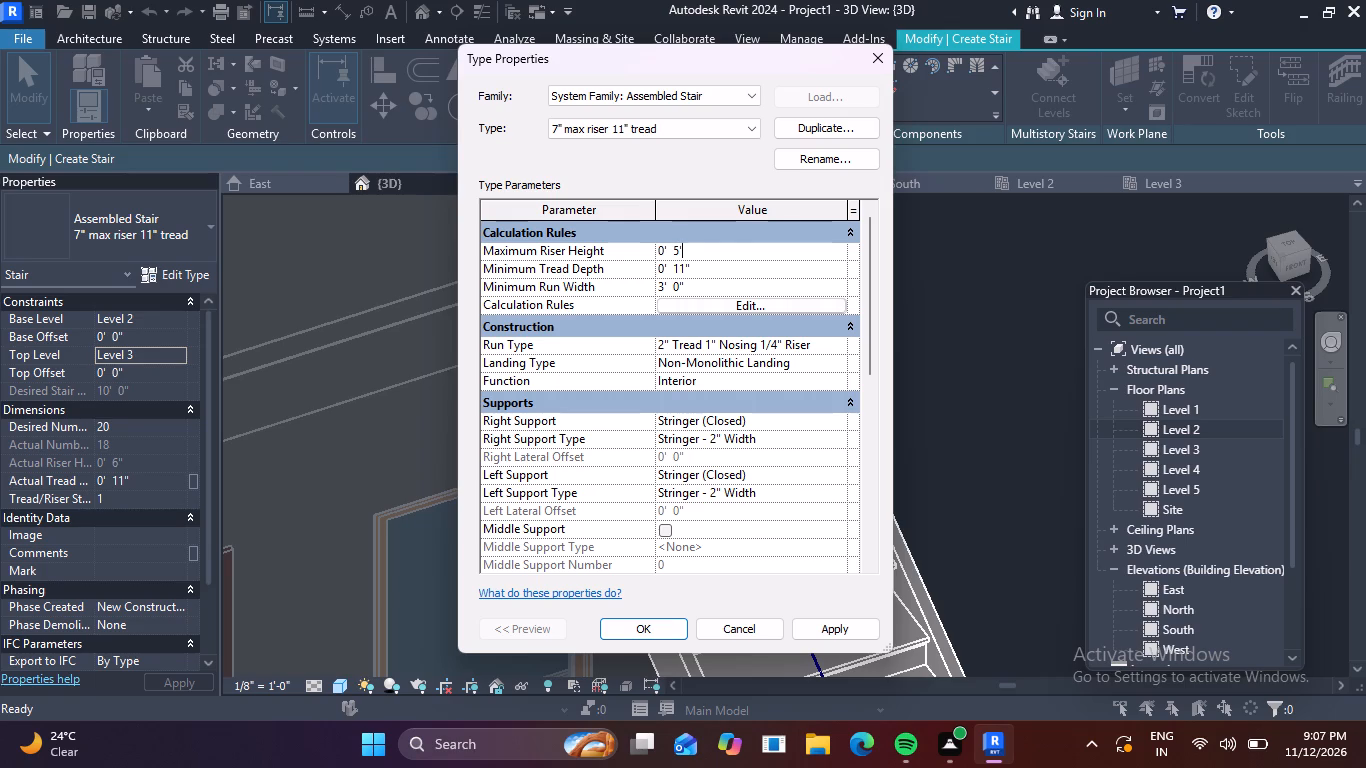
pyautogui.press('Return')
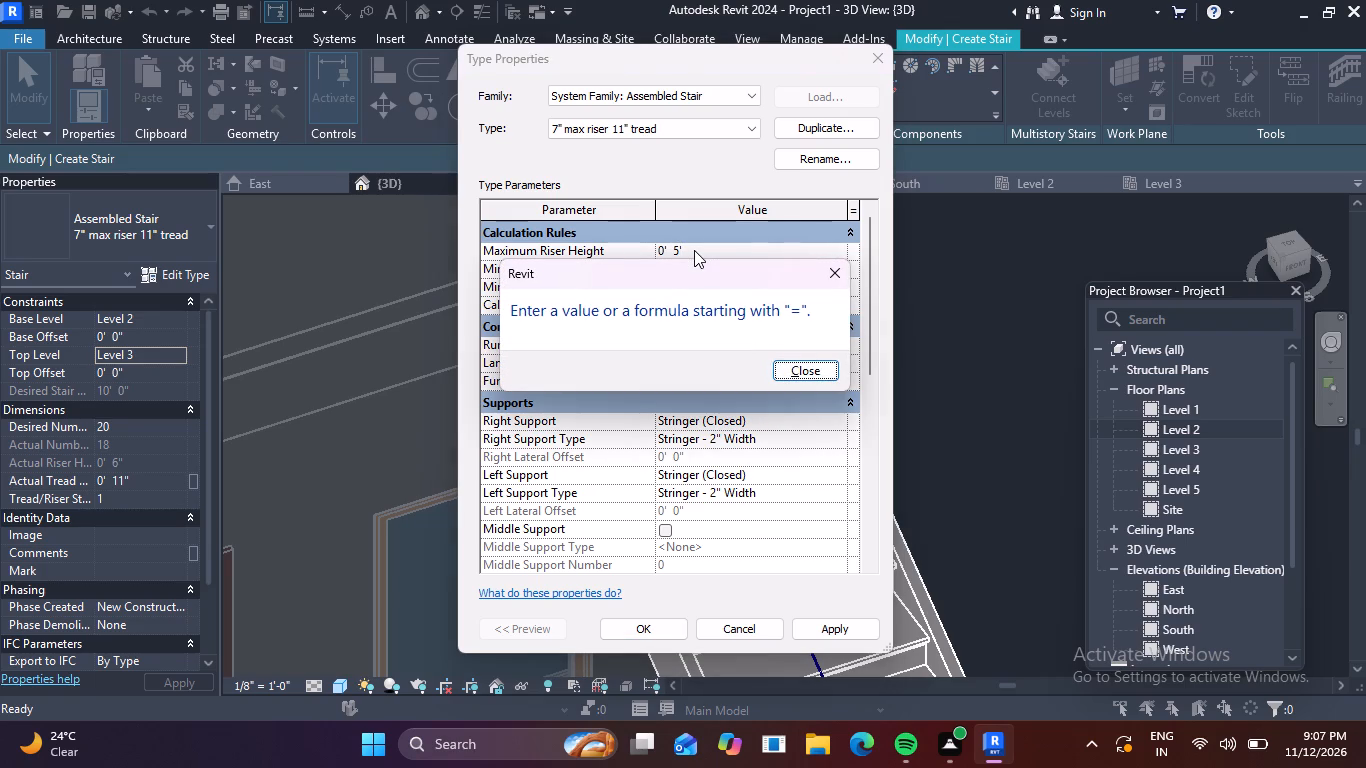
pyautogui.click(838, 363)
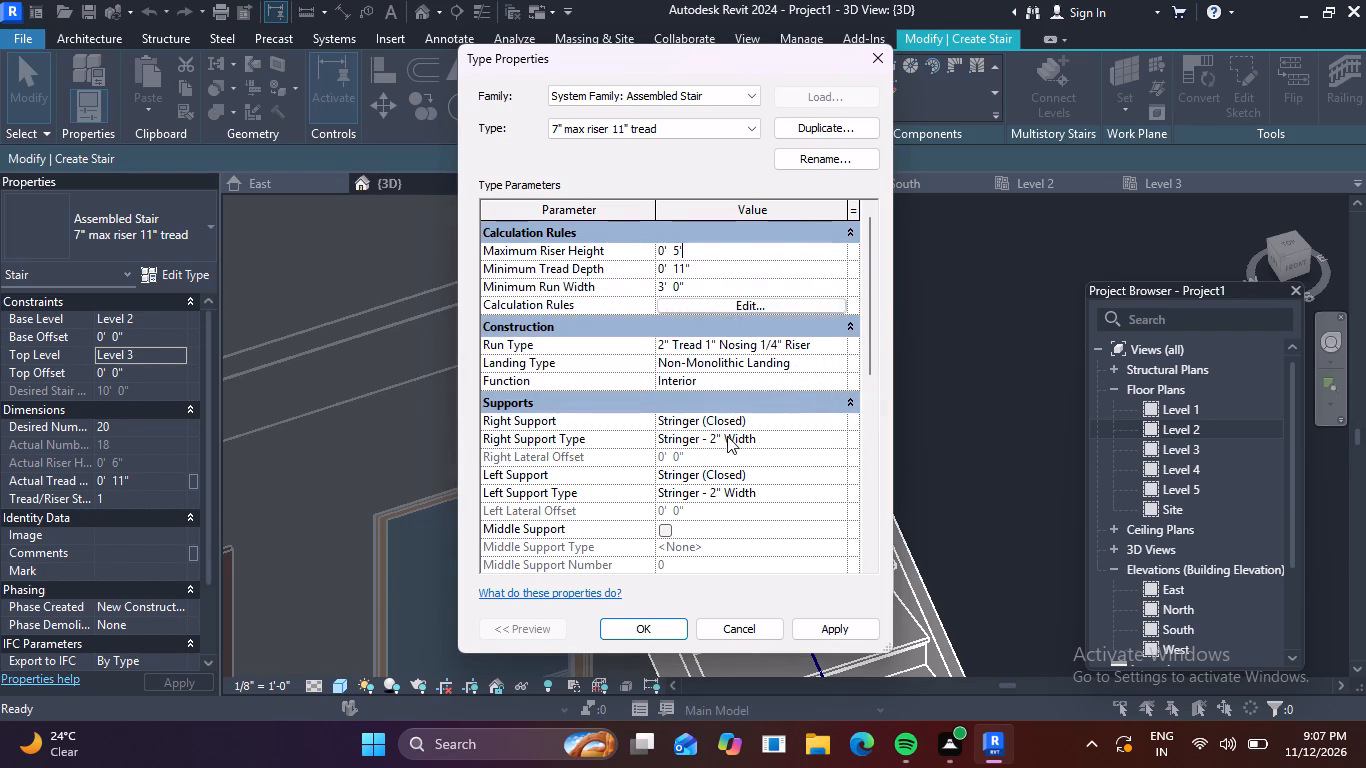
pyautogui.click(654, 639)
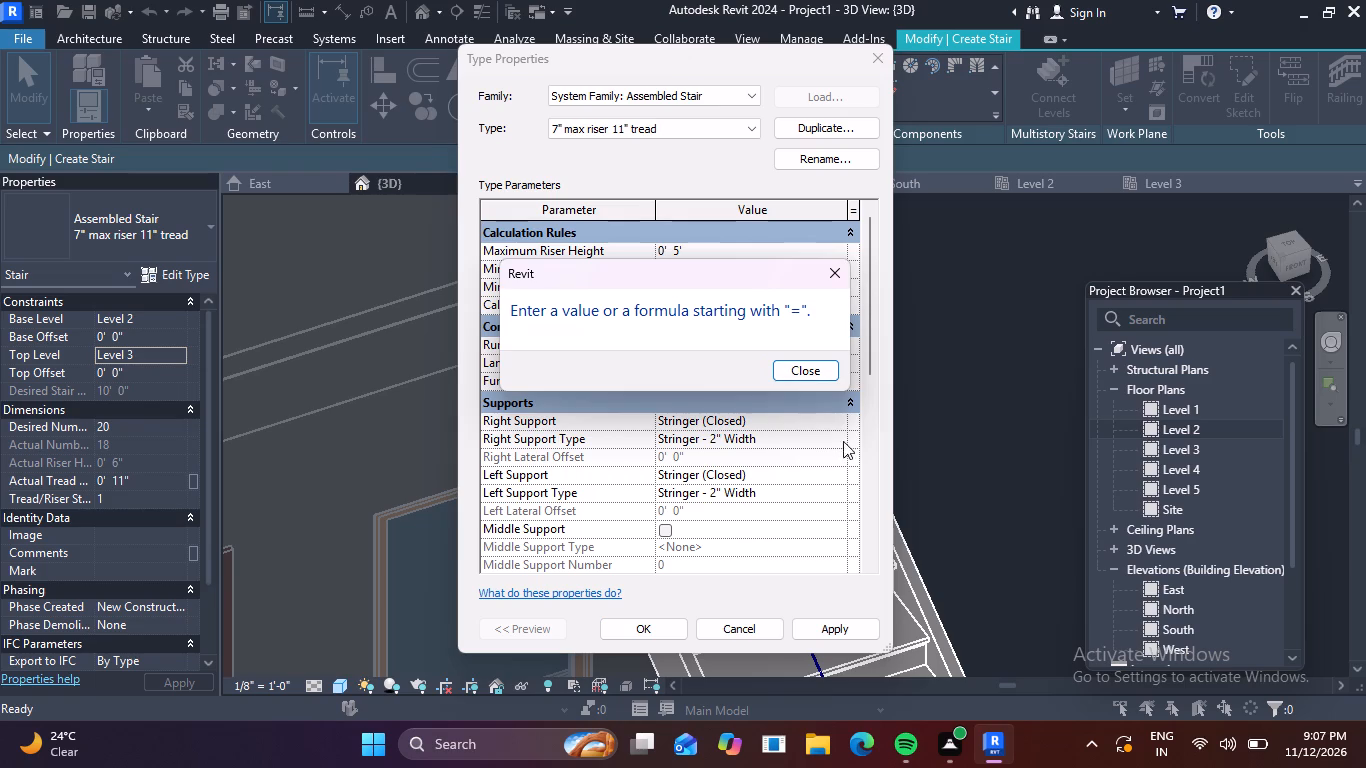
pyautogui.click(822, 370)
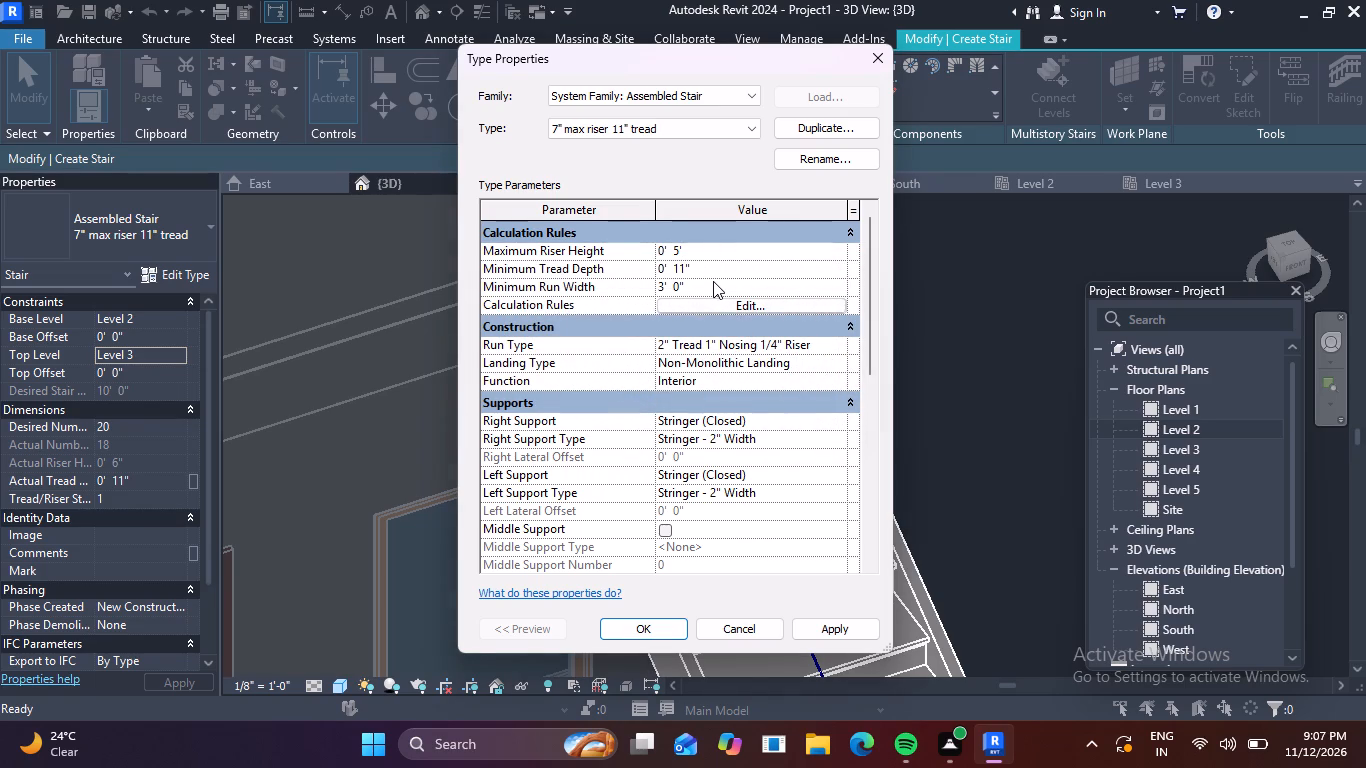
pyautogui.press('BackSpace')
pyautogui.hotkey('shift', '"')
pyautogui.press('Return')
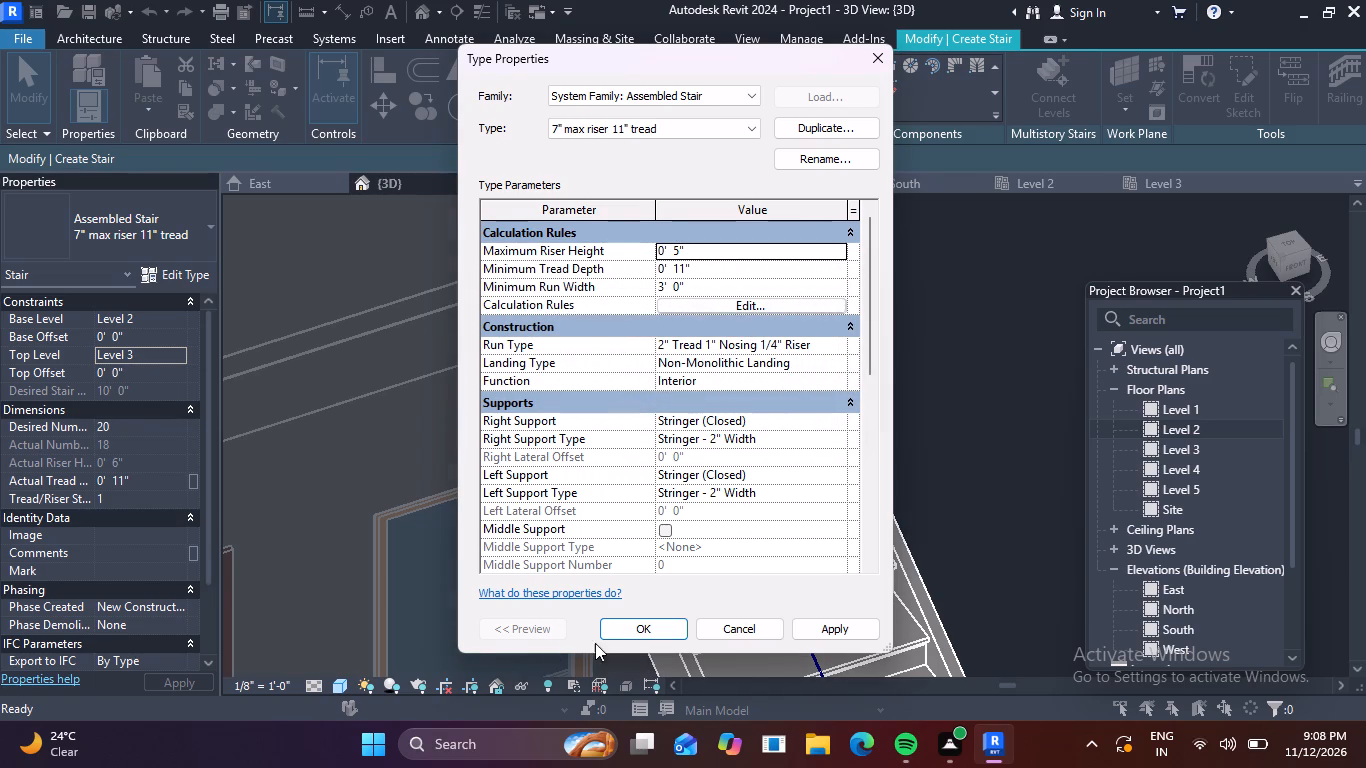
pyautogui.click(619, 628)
# Examine the L-shaped stair in 3D, checking the upper run against the house wall and the junction of both runs at the landing.
pyautogui.scroll(-3, 771, 456)
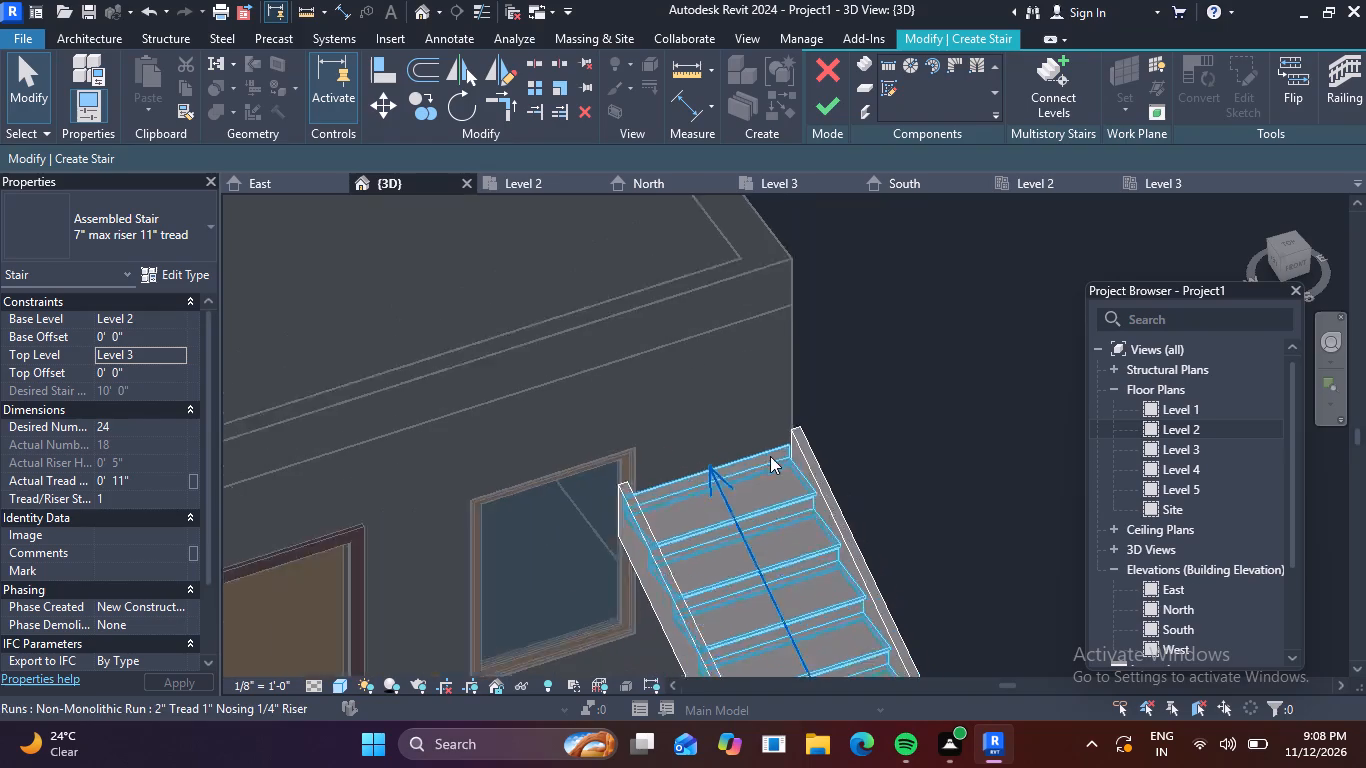
pyautogui.scroll(-1, 770, 456)
pyautogui.moveTo(753, 487); pyautogui.dragTo(673, 281, button='middle')
pyautogui.scroll(-4, 673, 280)
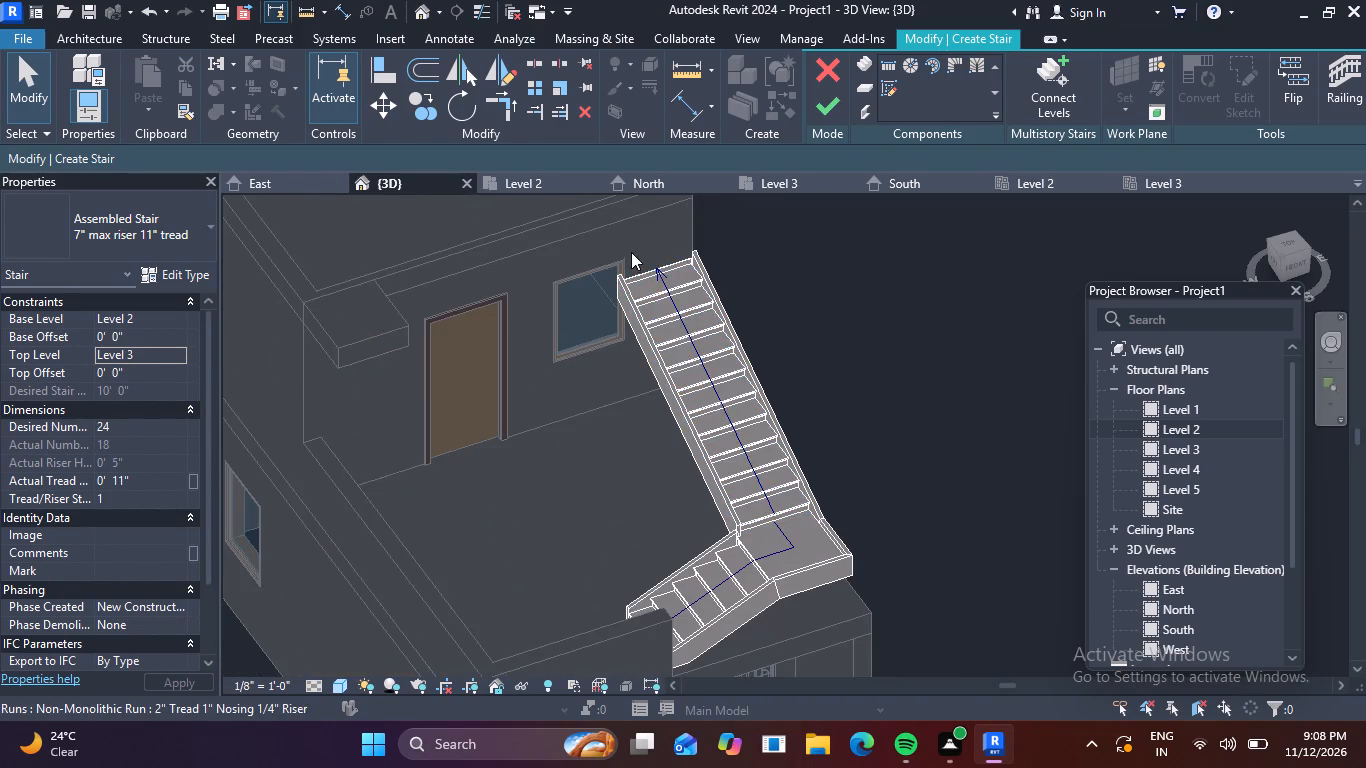
pyautogui.scroll(5, 631, 251)
pyautogui.moveTo(649, 294); pyautogui.dragTo(600, 221)
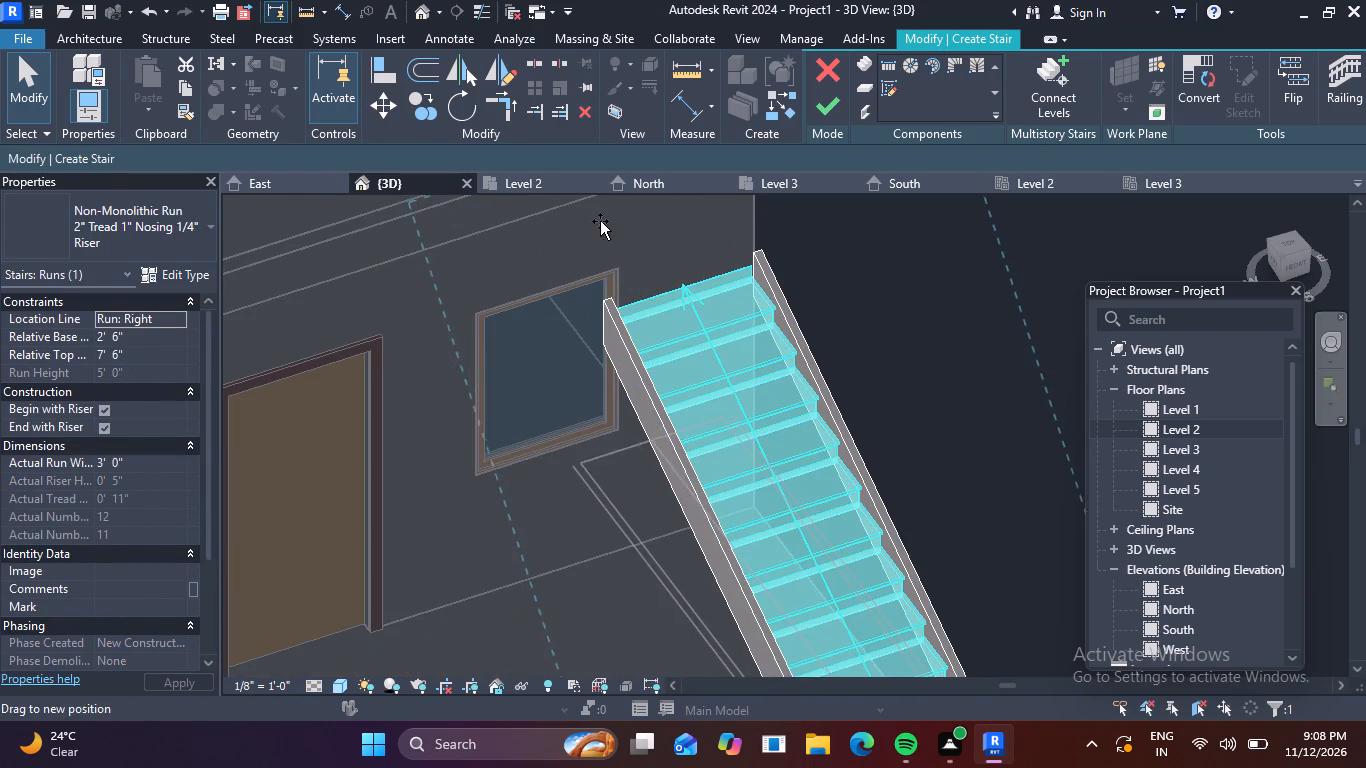
pyautogui.moveTo(600, 221); pyautogui.dragTo(570, 262)
pyautogui.scroll(-3, 570, 262)
pyautogui.moveTo(590, 385); pyautogui.dragTo(532, 318, button='middle')
pyautogui.scroll(-3, 533, 314)
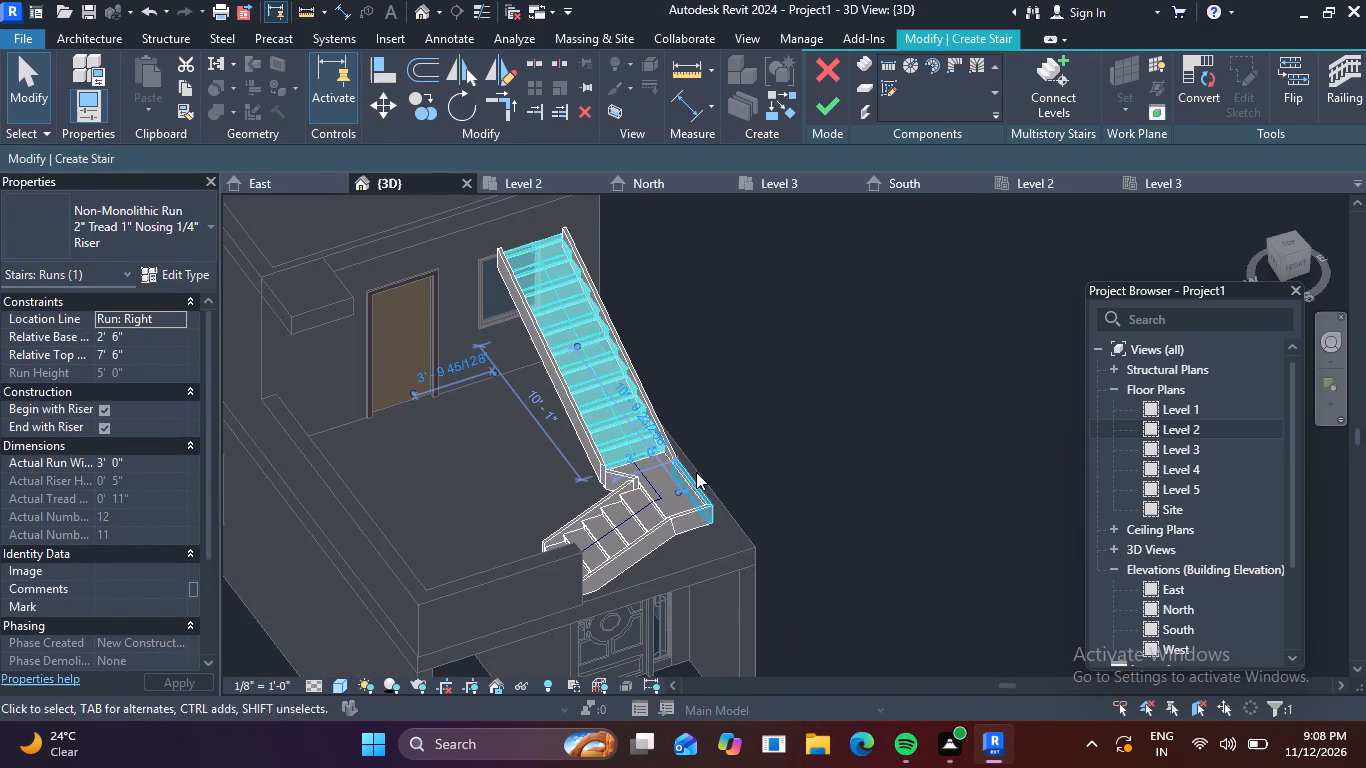
pyautogui.keyDown('shift'); pyautogui.moveTo(513, 507); pyautogui.dragTo(611, 508, button='middle'); pyautogui.keyUp('shift')
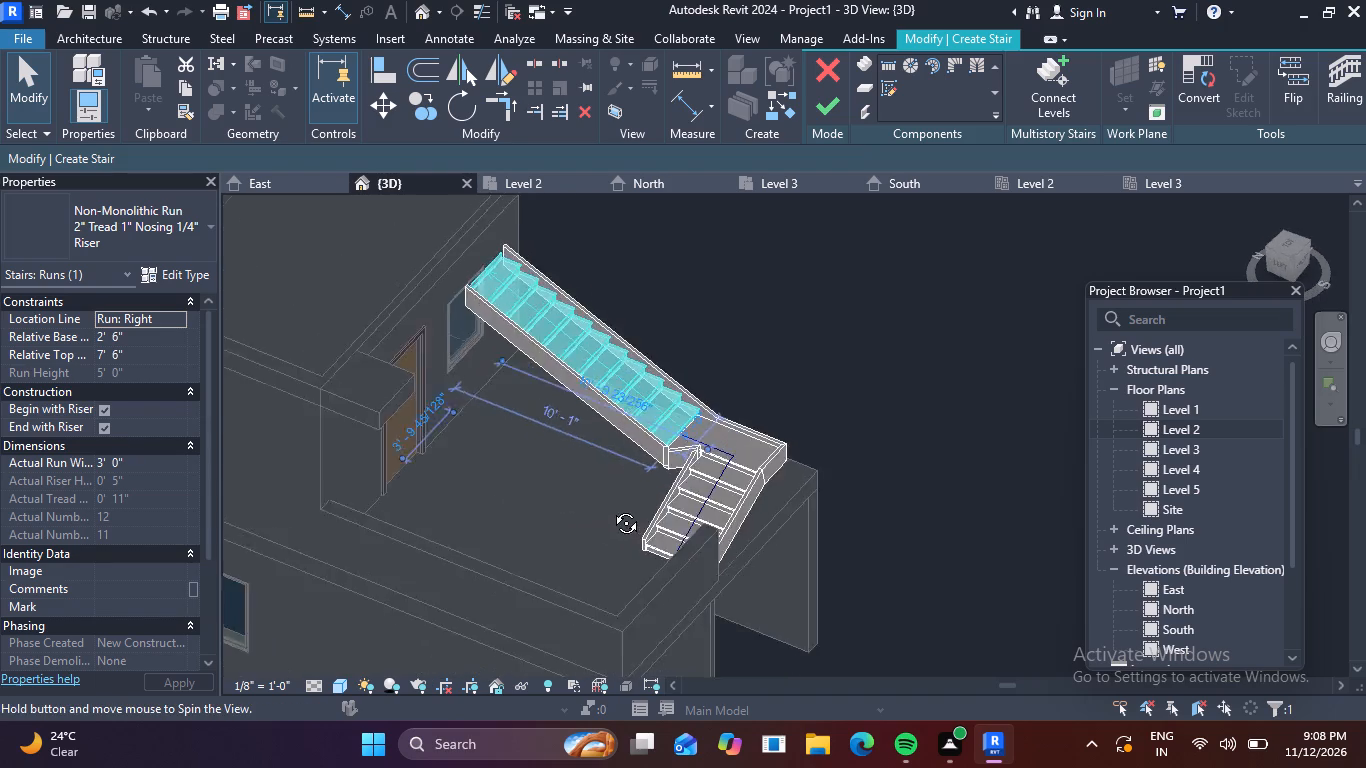
pyautogui.keyDown('shift'); pyautogui.moveTo(611, 508); pyautogui.dragTo(664, 433, button='middle'); pyautogui.keyUp('shift')
pyautogui.scroll(4, 698, 416)
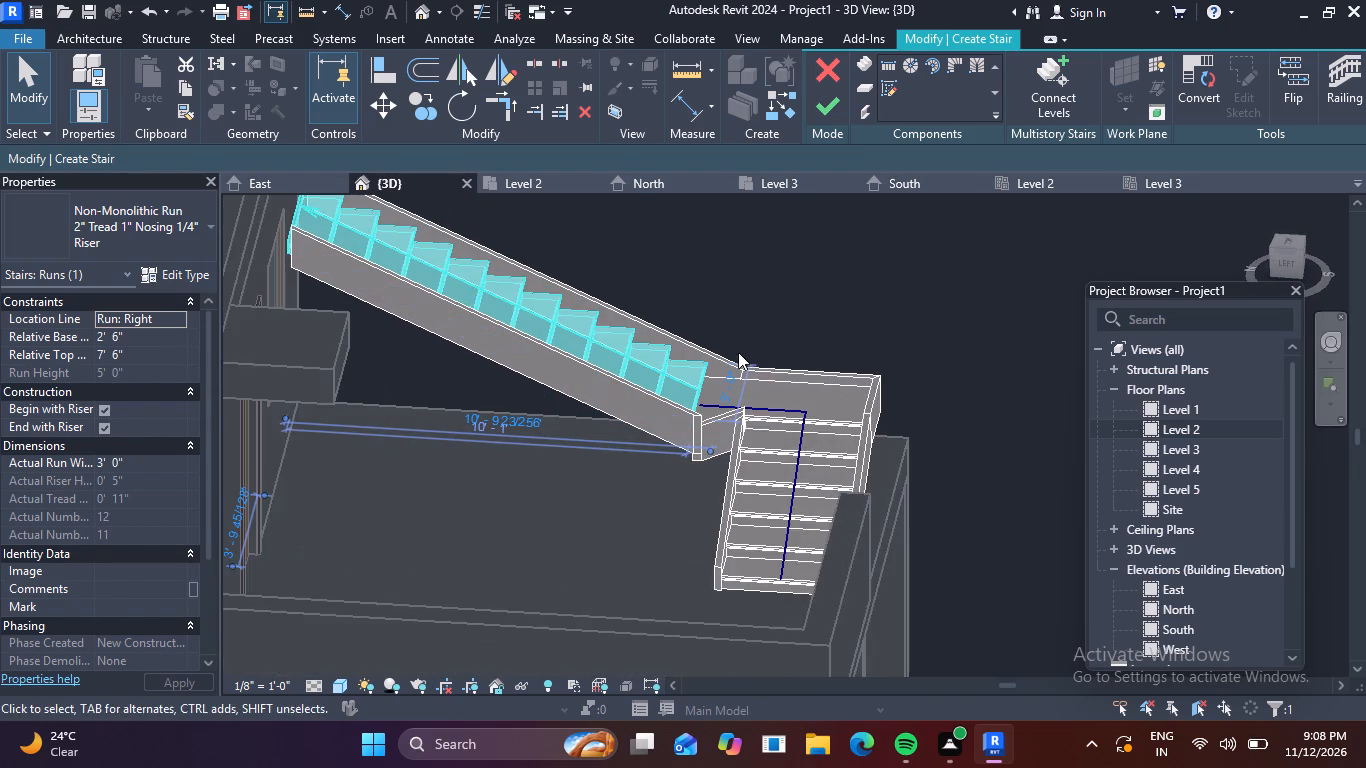
pyautogui.scroll(6, 718, 473)
pyautogui.scroll(-2, 703, 471)
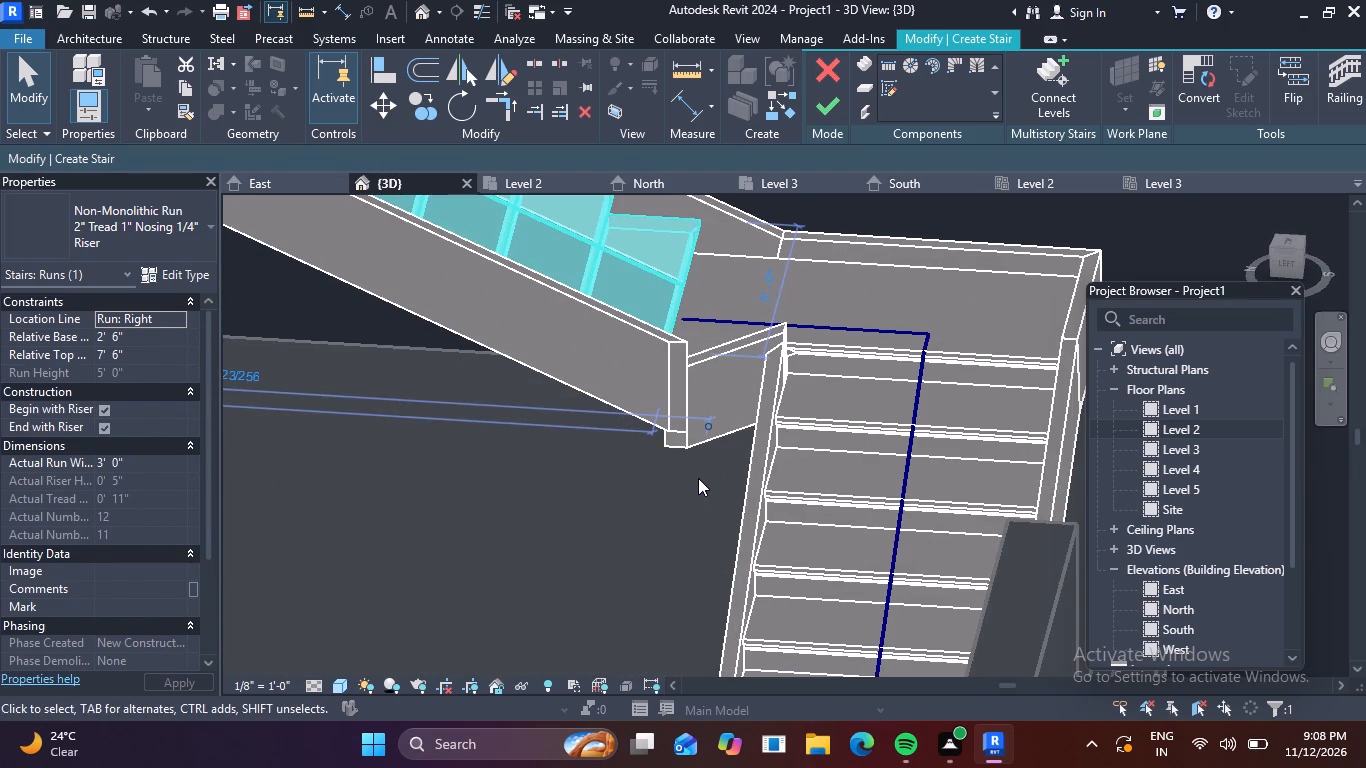
pyautogui.scroll(-3, 698, 478)
pyautogui.scroll(5, 760, 433)
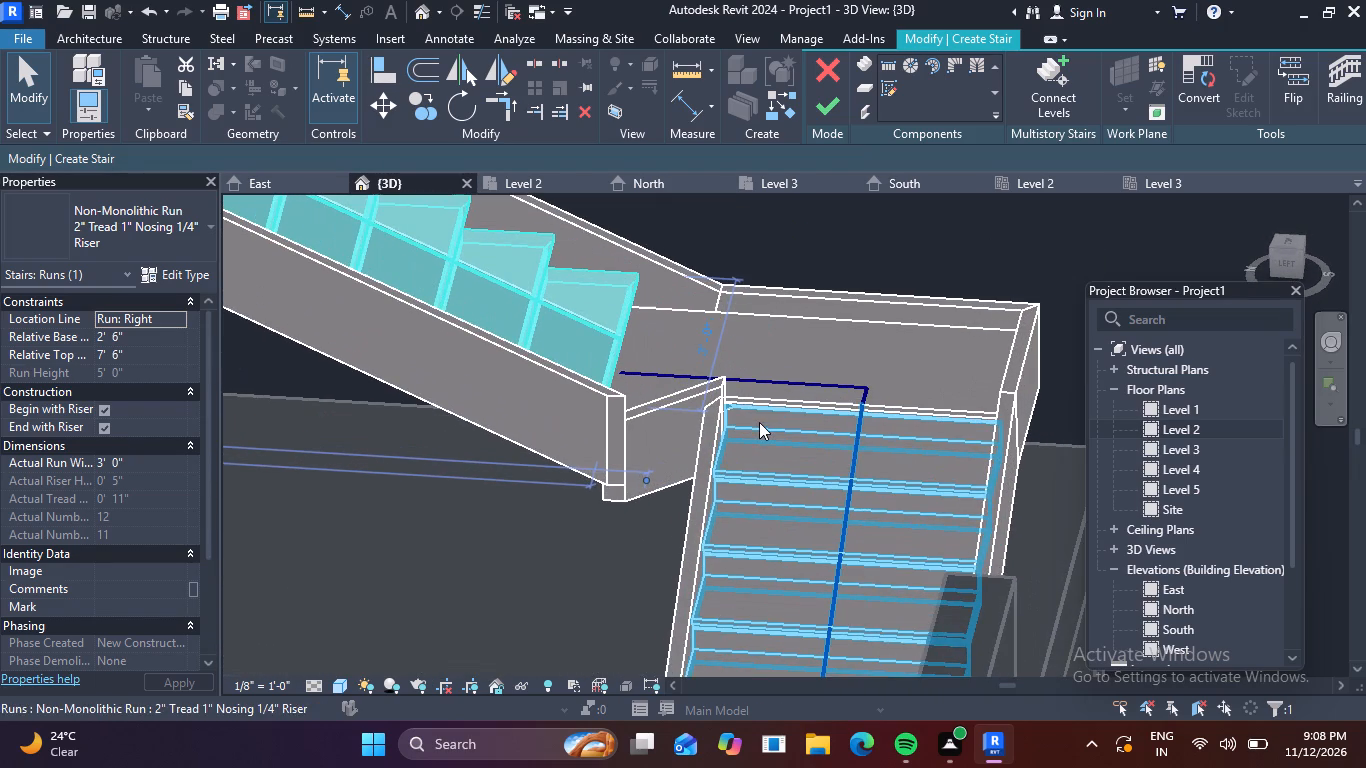
pyautogui.scroll(-3, 928, 433)
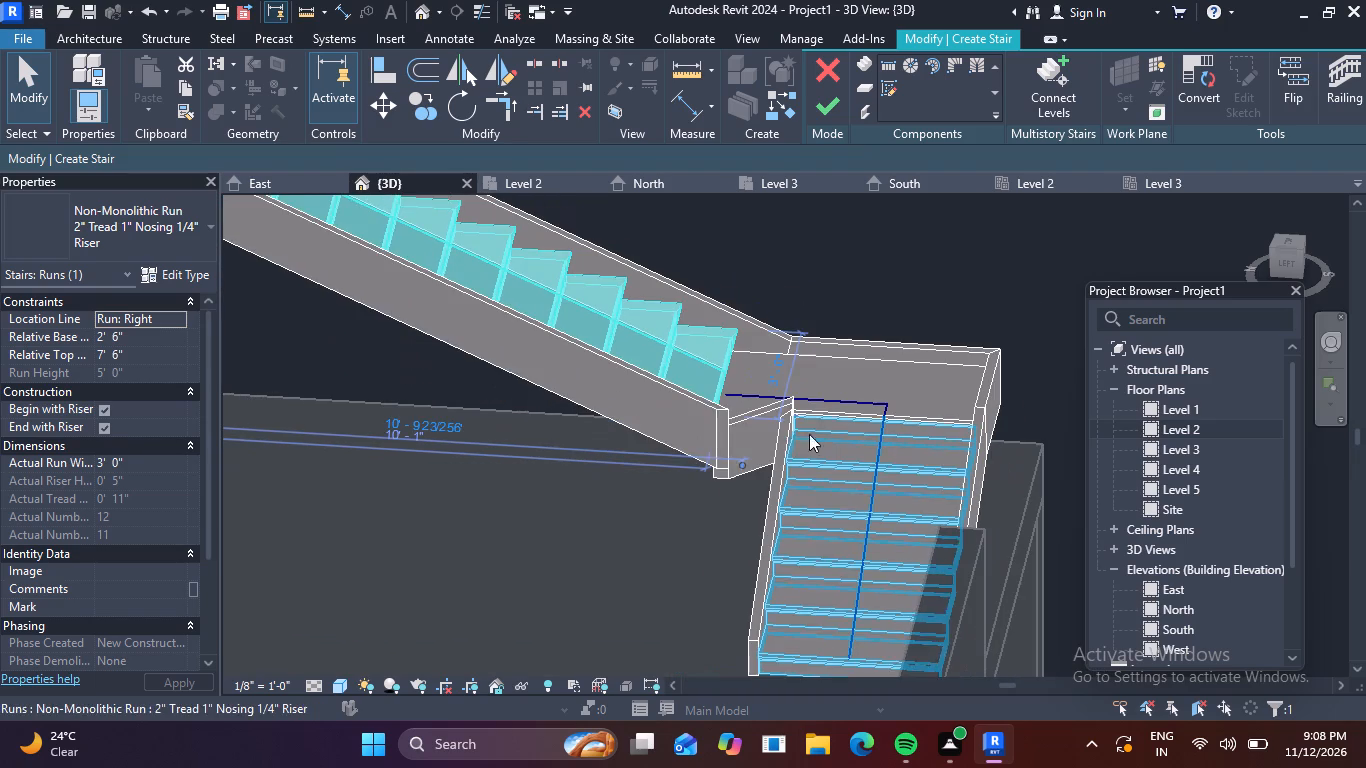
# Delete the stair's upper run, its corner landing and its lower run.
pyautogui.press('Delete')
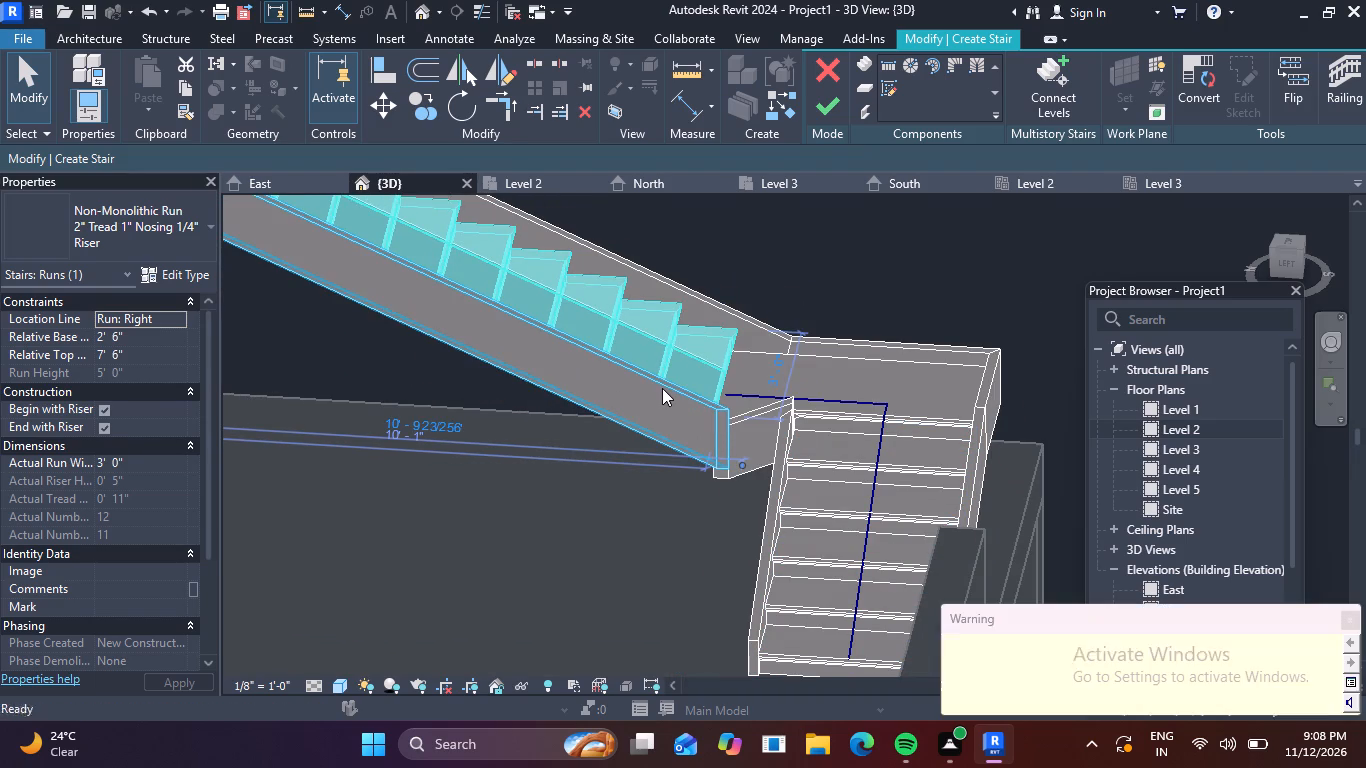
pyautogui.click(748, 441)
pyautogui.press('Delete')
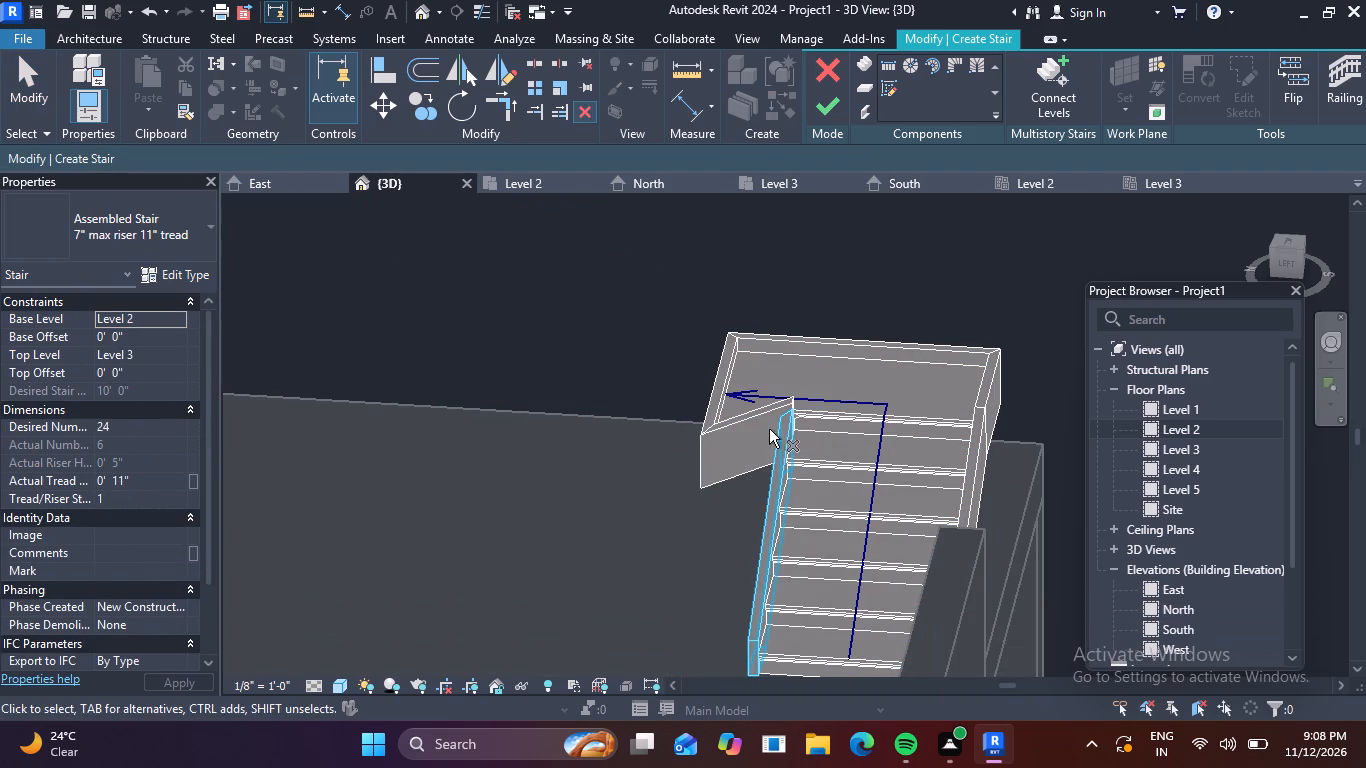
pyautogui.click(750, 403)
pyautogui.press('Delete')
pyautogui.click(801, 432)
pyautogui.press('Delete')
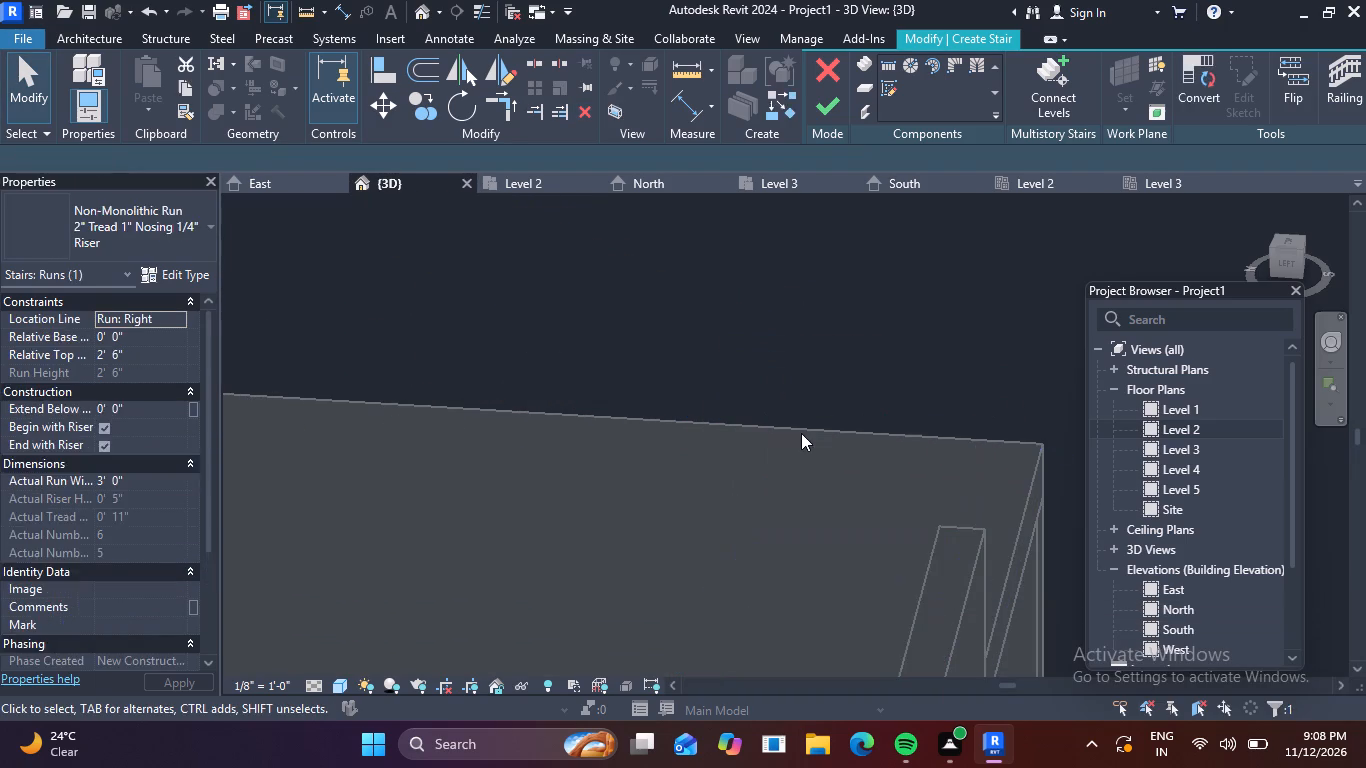
# Examine the emptied terrace in 3D from several angles, including the house wall, outer edges and the end of the front parapet.
pyautogui.scroll(-5, 797, 435)
pyautogui.moveTo(600, 446); pyautogui.dragTo(595, 447, button='middle')
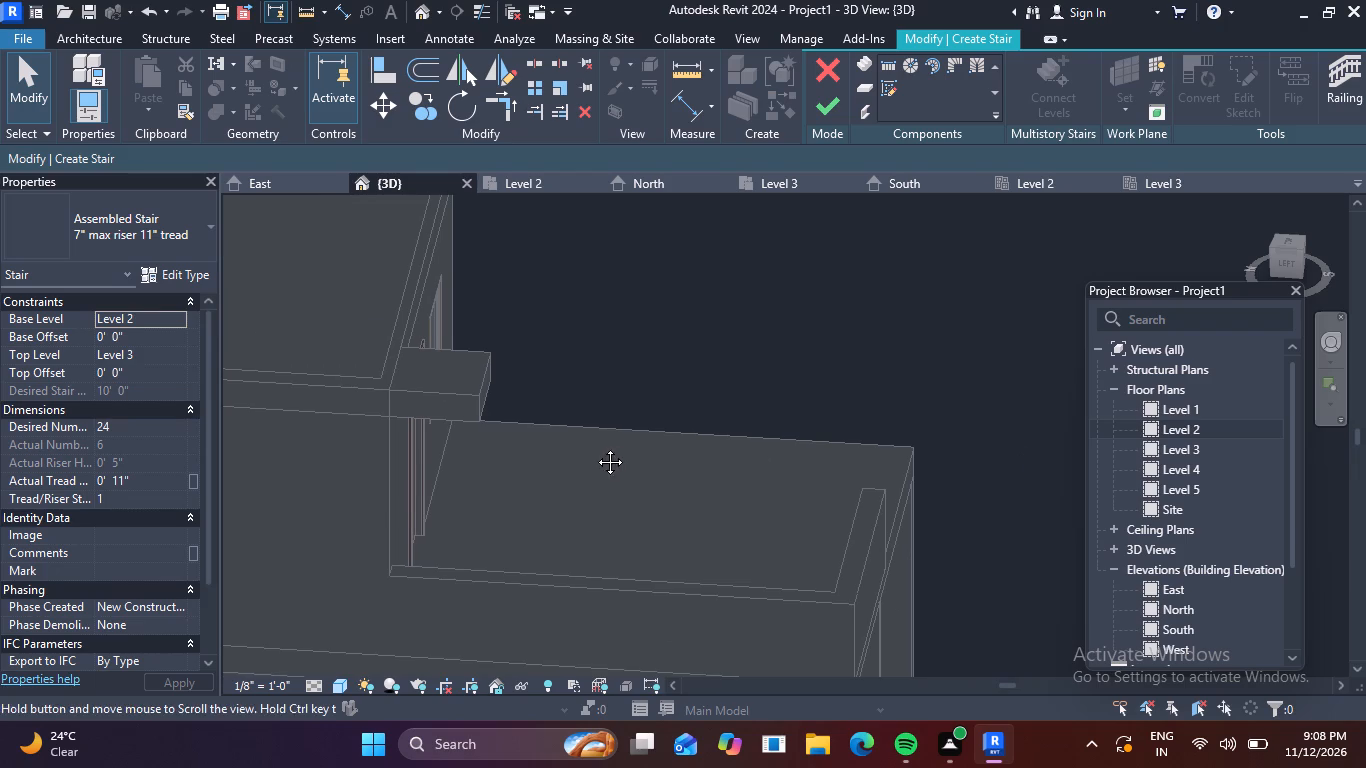
pyautogui.moveTo(595, 447); pyautogui.dragTo(592, 467, button='middle')
pyautogui.keyDown('shift'); pyautogui.moveTo(714, 437); pyautogui.dragTo(657, 665, button='middle'); pyautogui.keyUp('shift')
pyautogui.keyDown('shift'); pyautogui.scroll(-1, 713, 449); pyautogui.keyUp('shift')
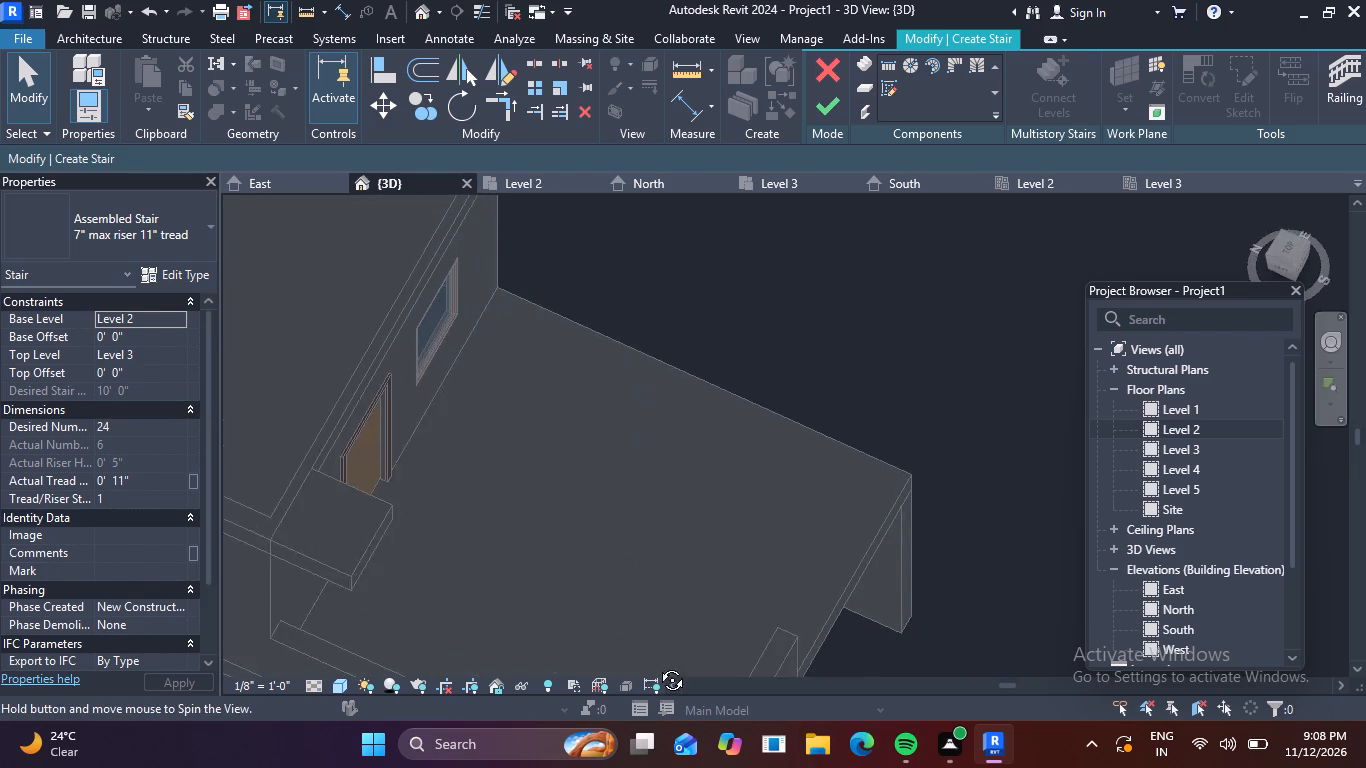
pyautogui.keyDown('shift'); pyautogui.moveTo(657, 665); pyautogui.dragTo(648, 686, button='middle'); pyautogui.keyUp('shift')
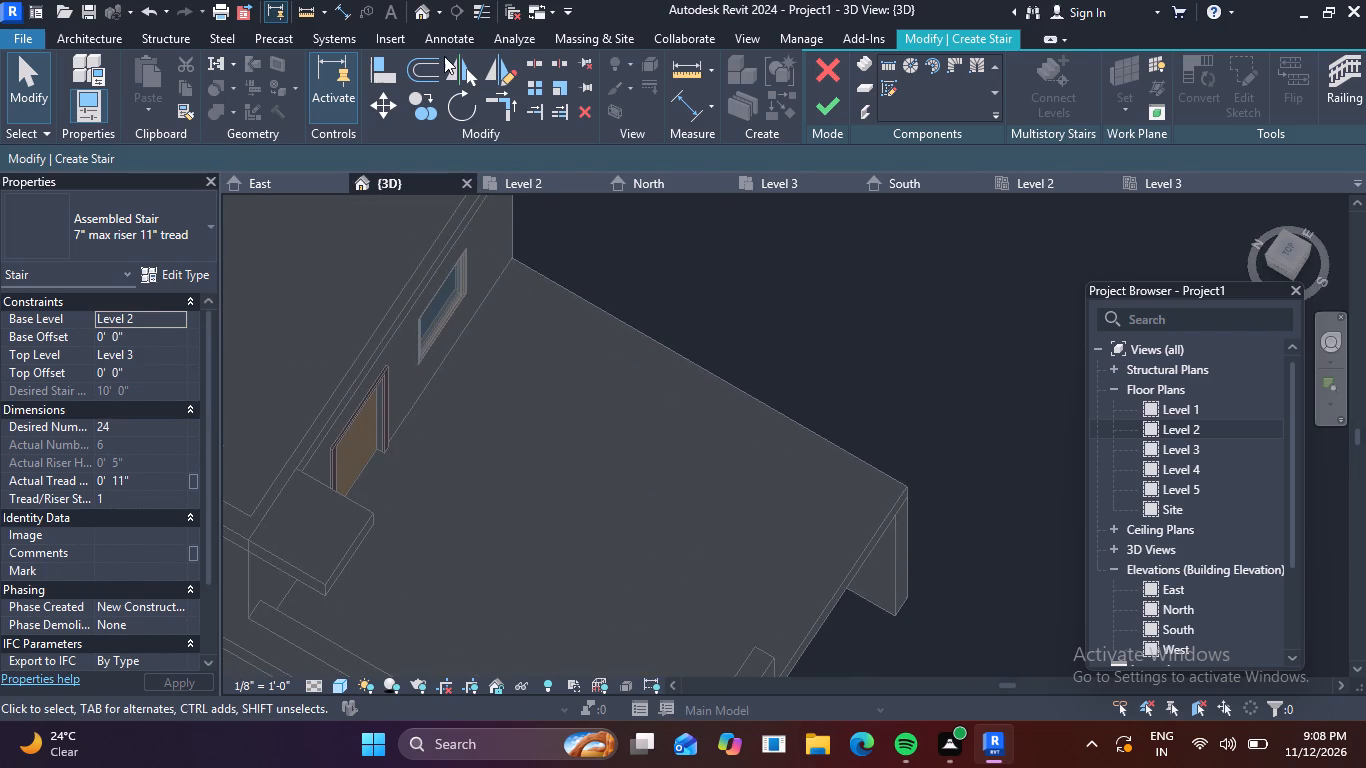
pyautogui.moveTo(711, 596); pyautogui.dragTo(591, 563, button='middle')
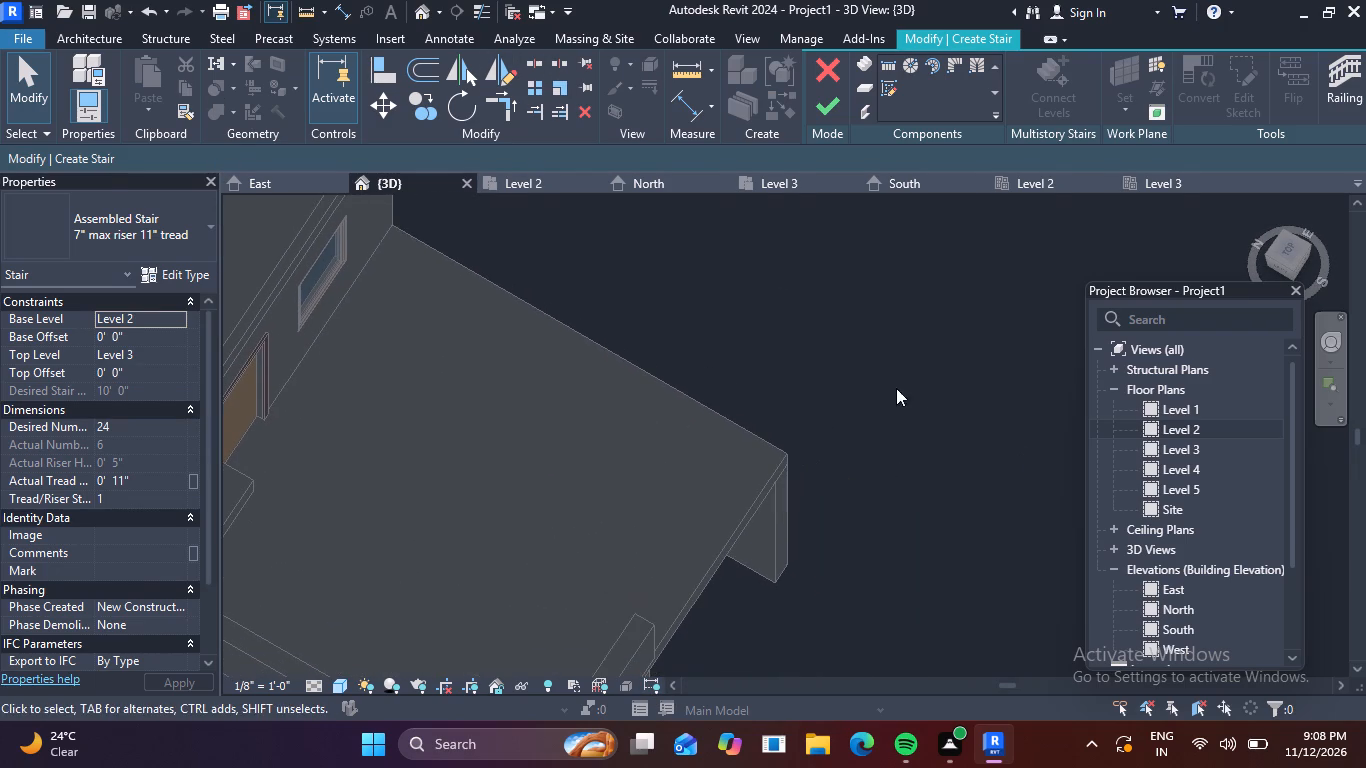
pyautogui.keyDown('shift'); pyautogui.moveTo(929, 398); pyautogui.dragTo(794, 453, button='middle'); pyautogui.keyUp('shift')
pyautogui.moveTo(587, 472); pyautogui.dragTo(874, 401, button='middle')
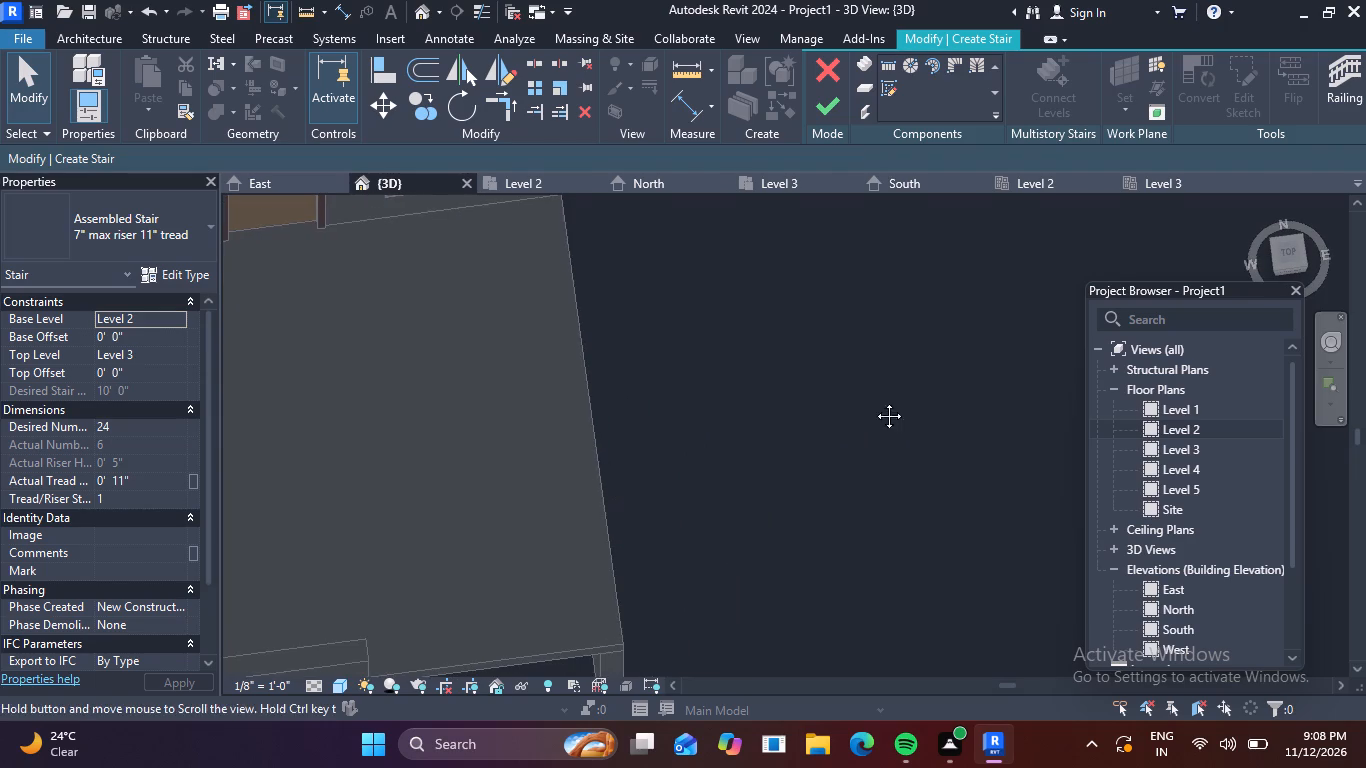
pyautogui.moveTo(874, 401); pyautogui.dragTo(1047, 373, button='middle')
pyautogui.keyDown('shift'); pyautogui.moveTo(1046, 385); pyautogui.dragTo(1000, 400, button='middle'); pyautogui.keyUp('shift')
pyautogui.moveTo(862, 362); pyautogui.dragTo(724, 534, button='middle')
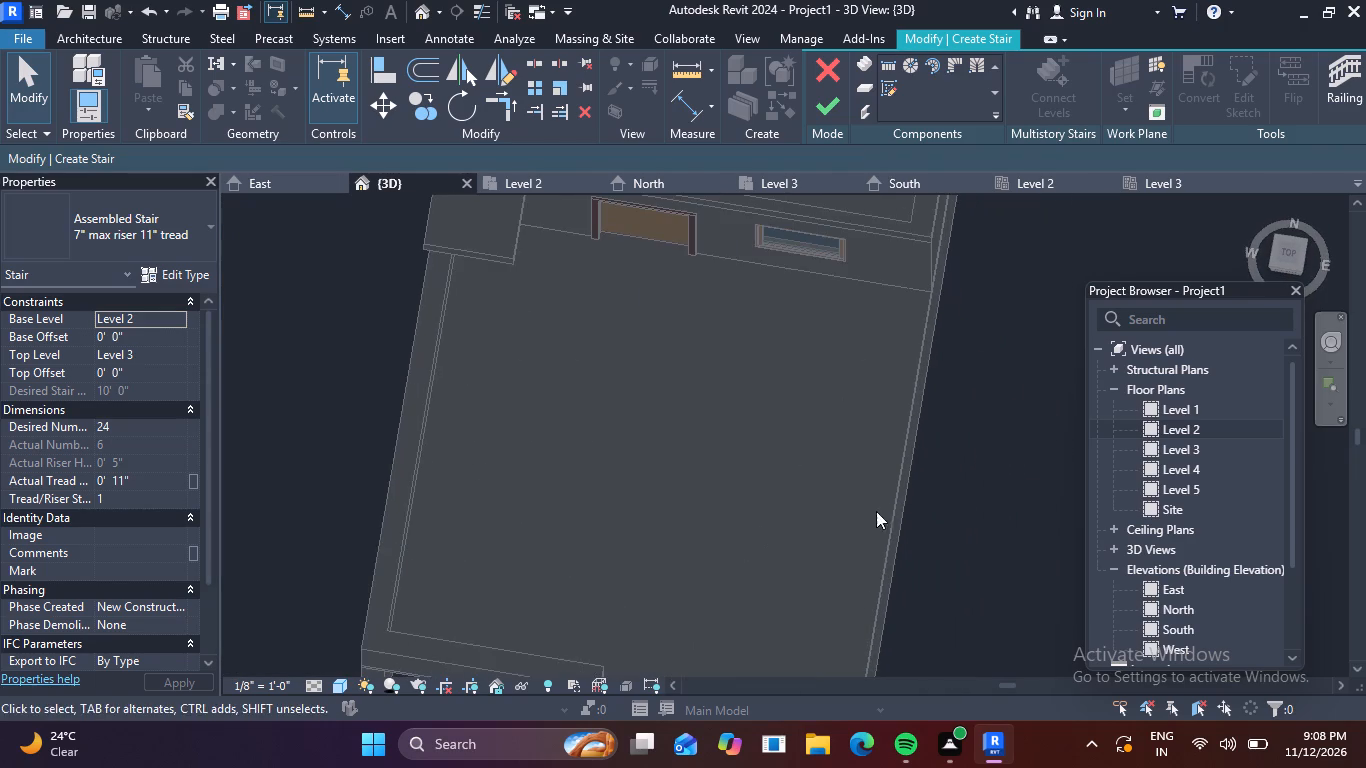
pyautogui.keyDown('shift'); pyautogui.moveTo(900, 490); pyautogui.dragTo(936, 477, button='middle'); pyautogui.keyUp('shift')
pyautogui.moveTo(866, 558); pyautogui.dragTo(734, 286, button='middle')
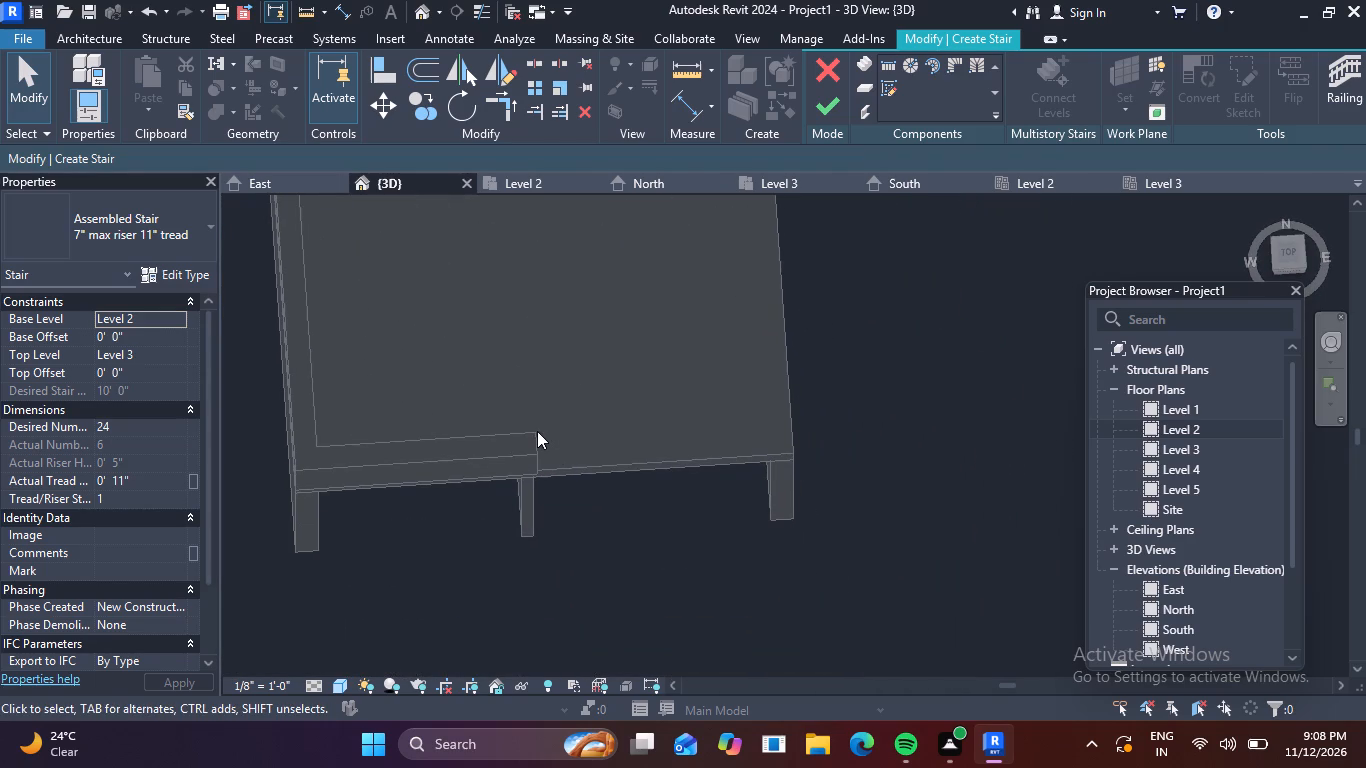
pyautogui.click(530, 429)
# Cancel the stair creation, discarding the Level 2 to Level 3 stair.
pyautogui.click(834, 69)
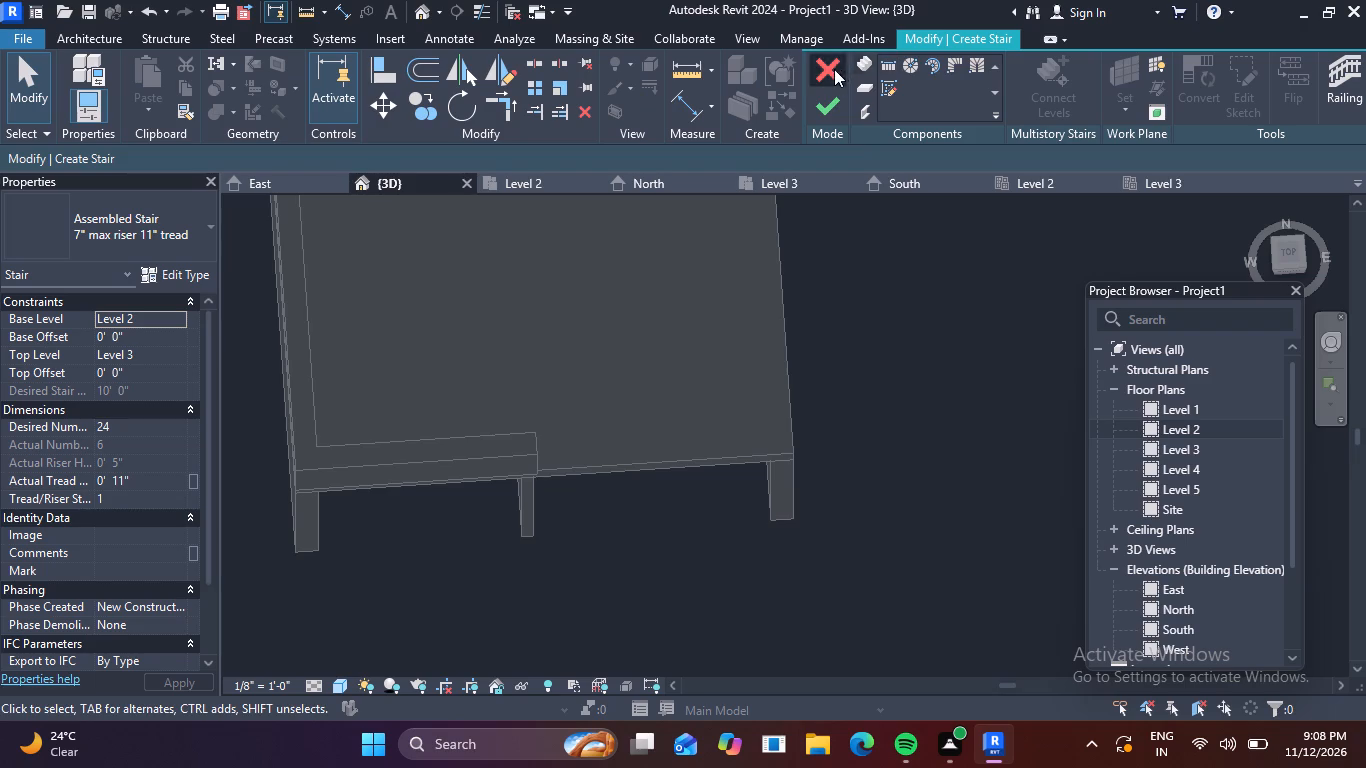
pyautogui.click(743, 390)
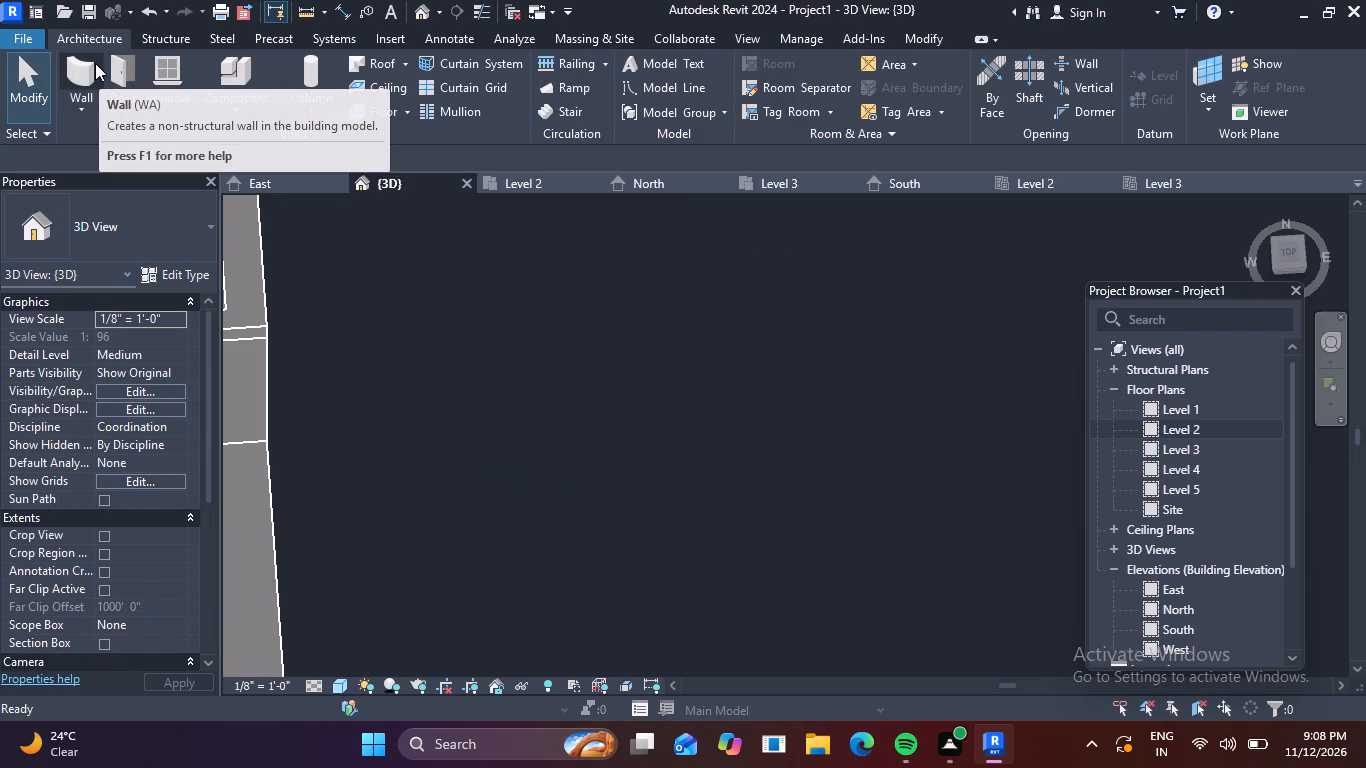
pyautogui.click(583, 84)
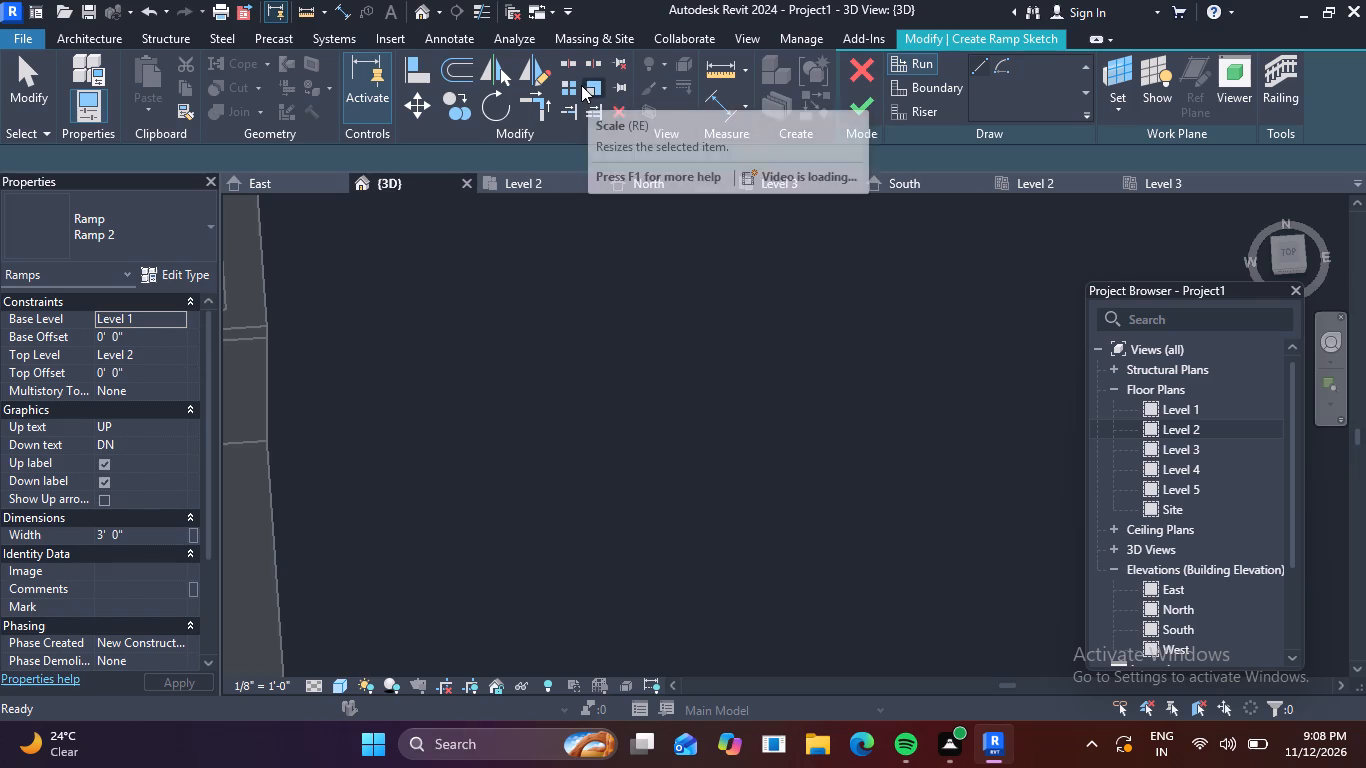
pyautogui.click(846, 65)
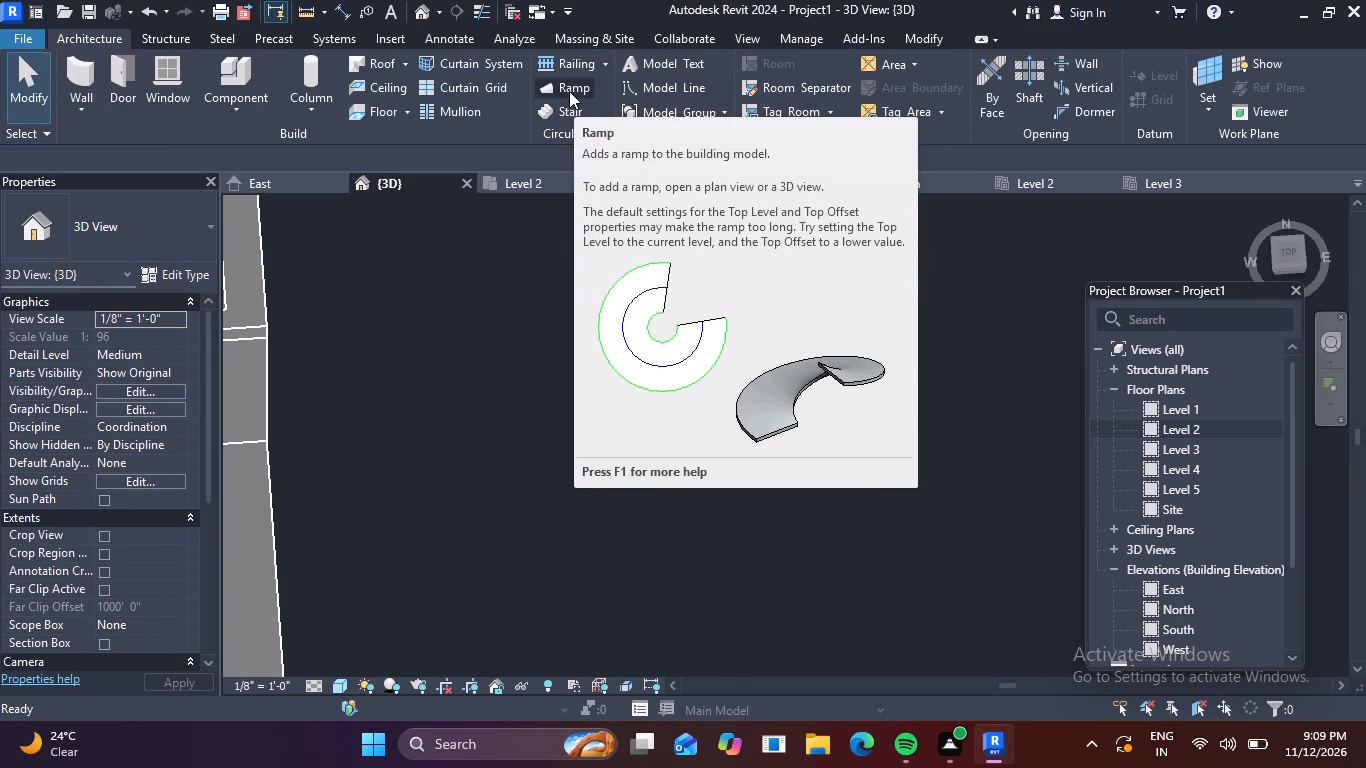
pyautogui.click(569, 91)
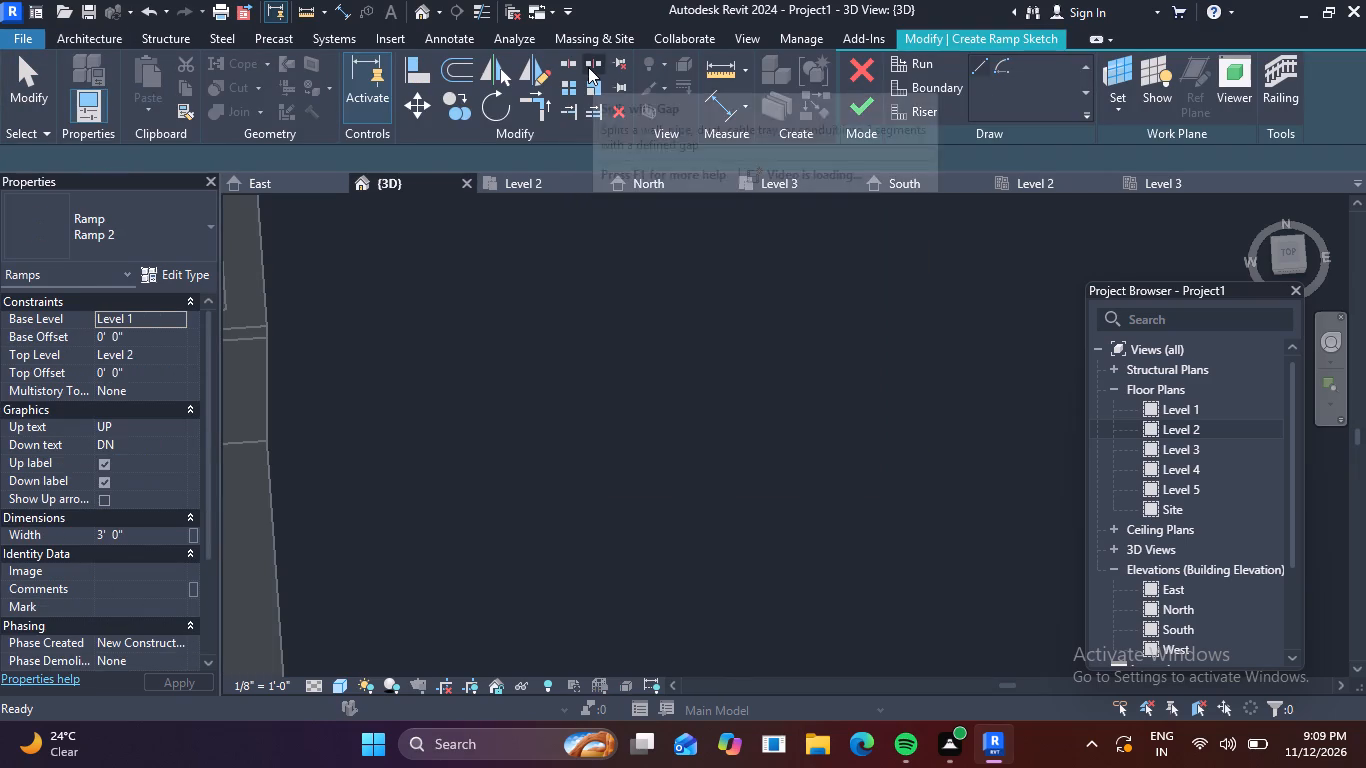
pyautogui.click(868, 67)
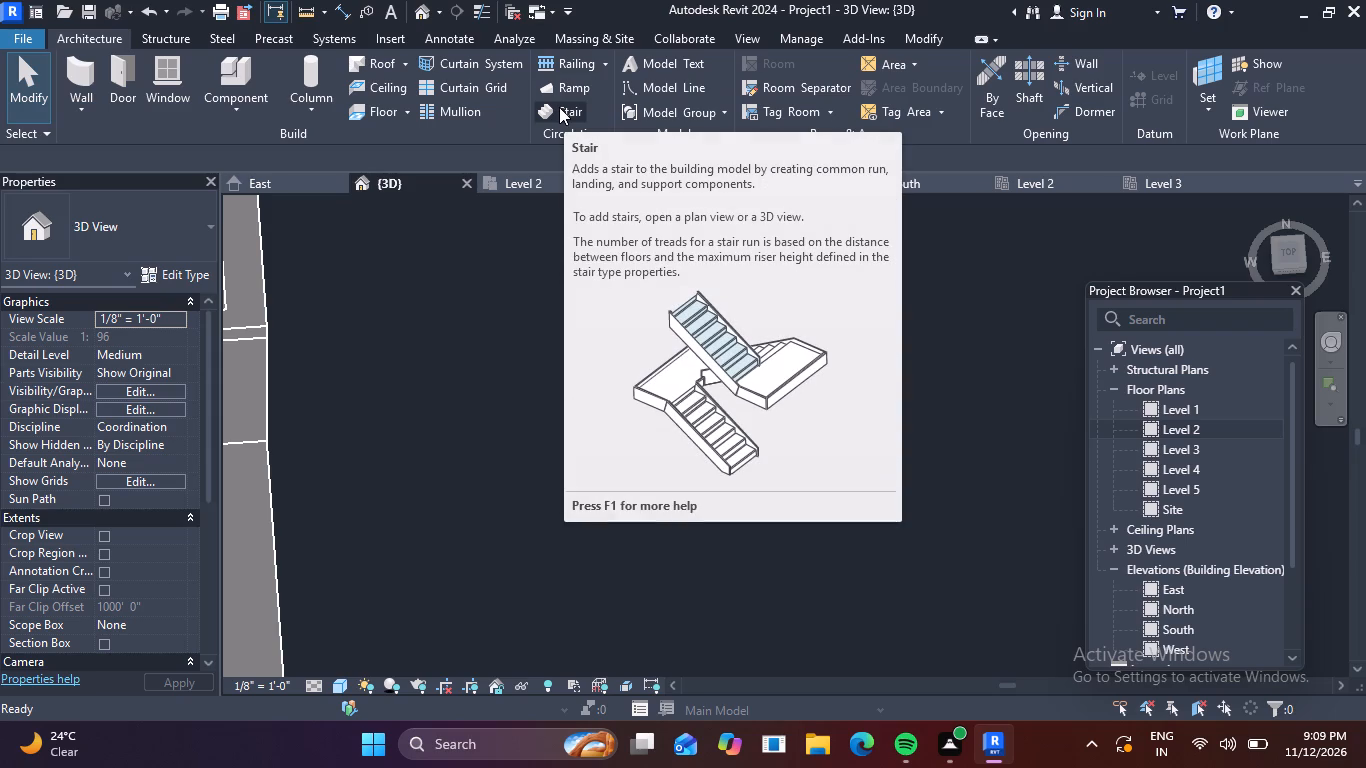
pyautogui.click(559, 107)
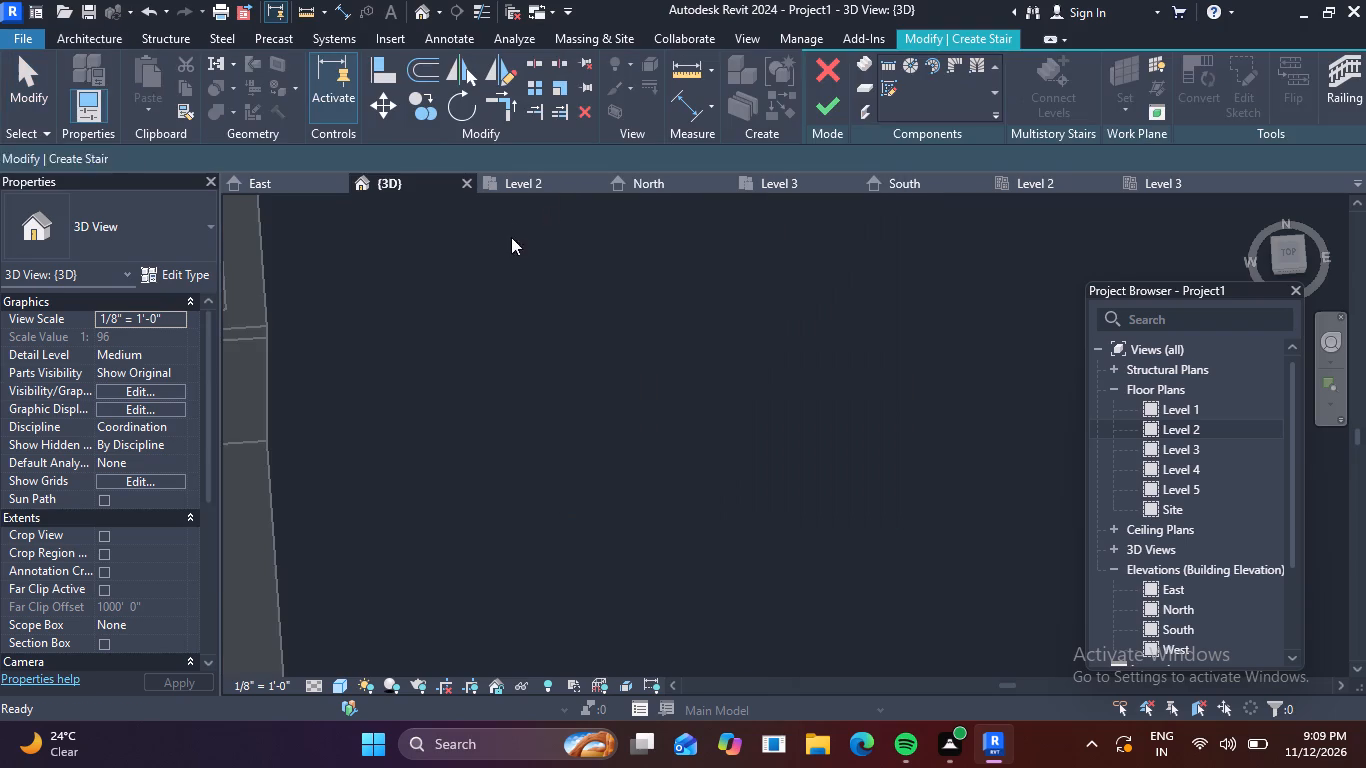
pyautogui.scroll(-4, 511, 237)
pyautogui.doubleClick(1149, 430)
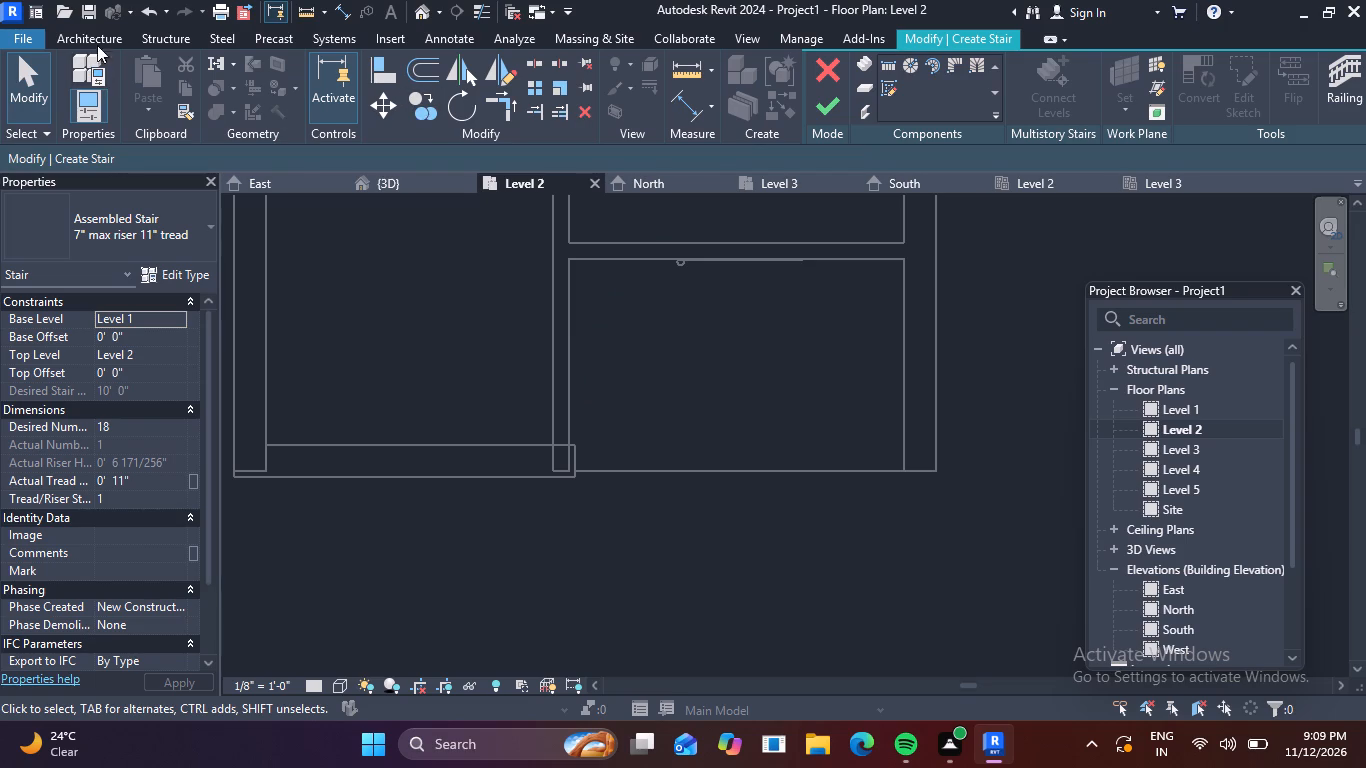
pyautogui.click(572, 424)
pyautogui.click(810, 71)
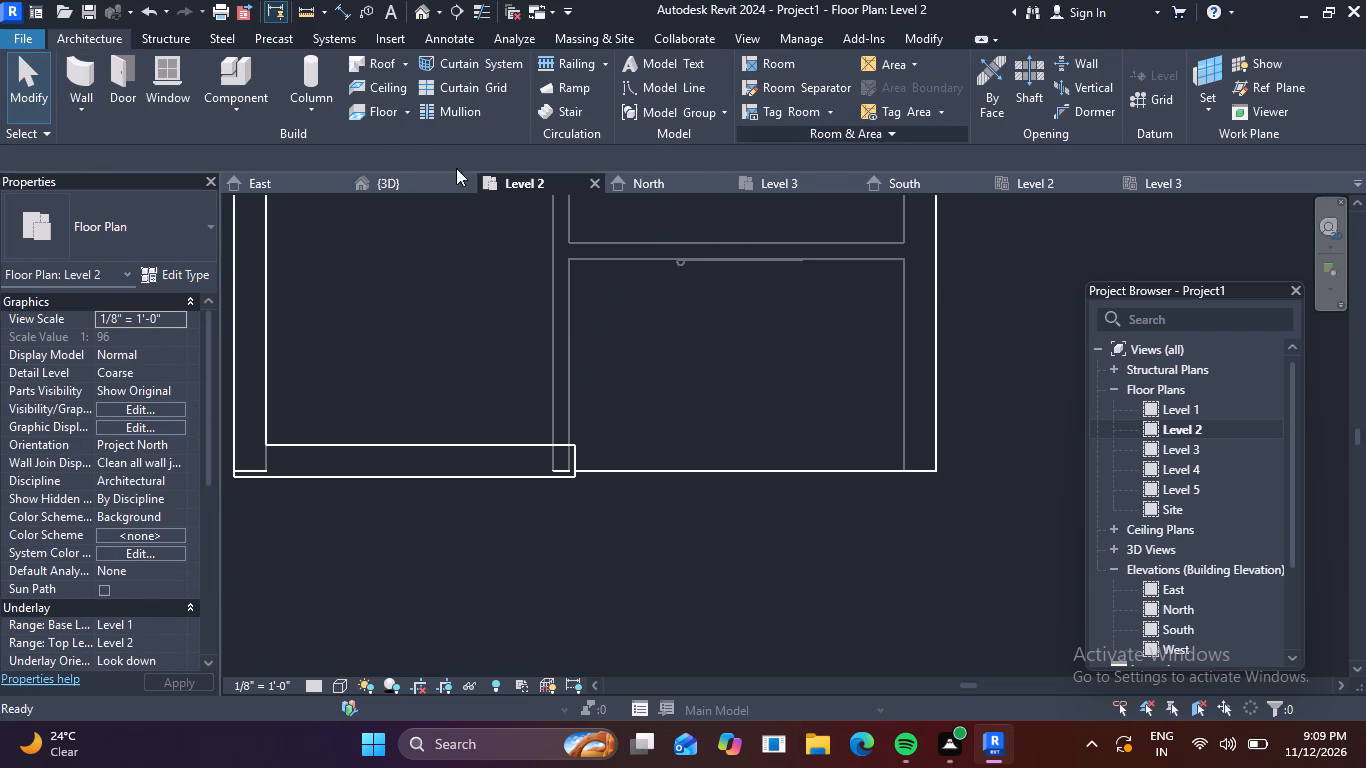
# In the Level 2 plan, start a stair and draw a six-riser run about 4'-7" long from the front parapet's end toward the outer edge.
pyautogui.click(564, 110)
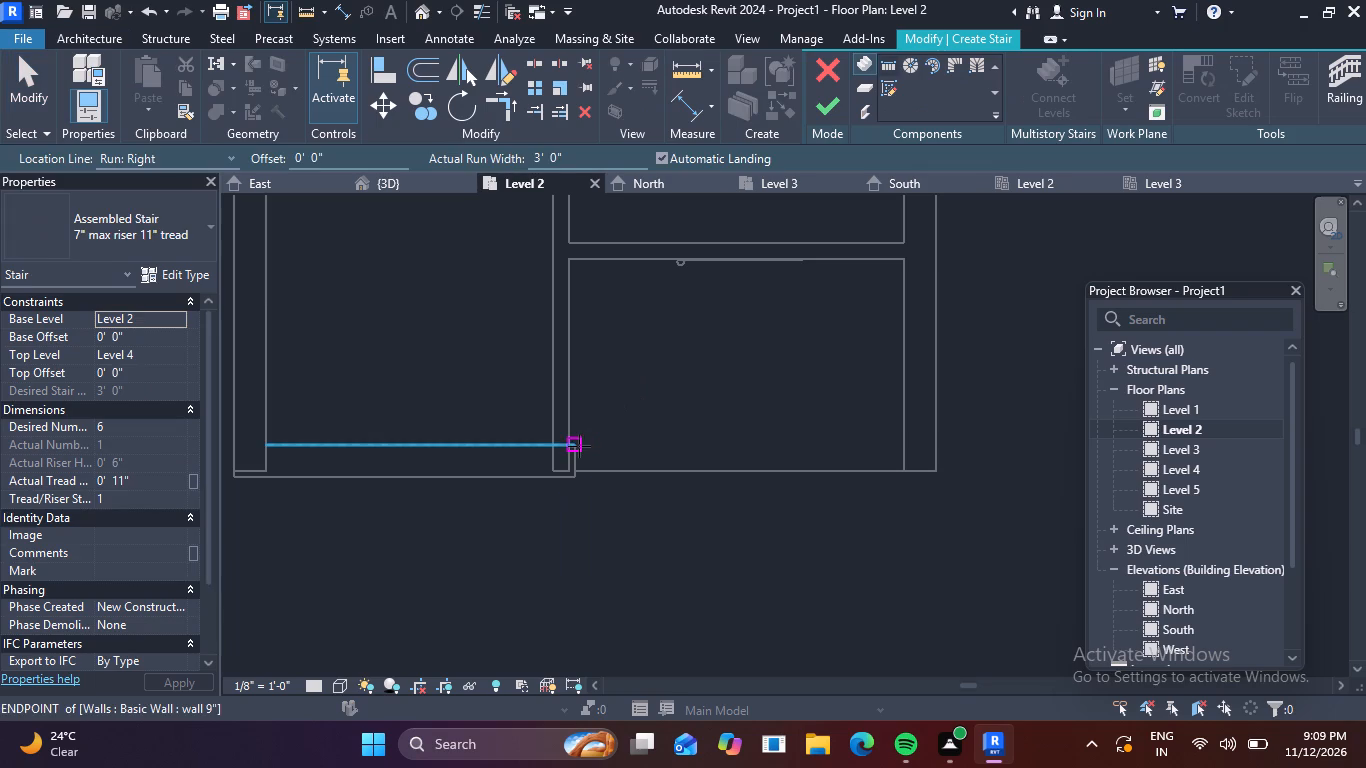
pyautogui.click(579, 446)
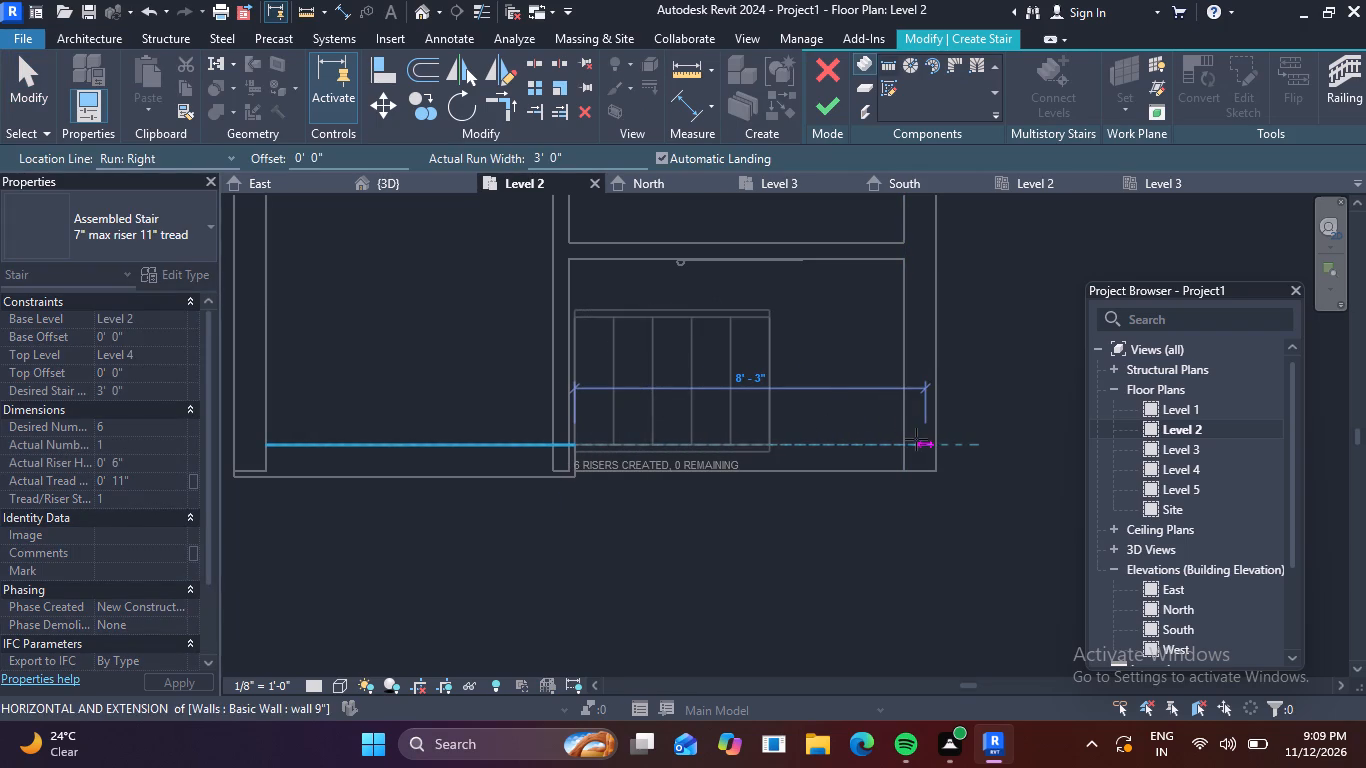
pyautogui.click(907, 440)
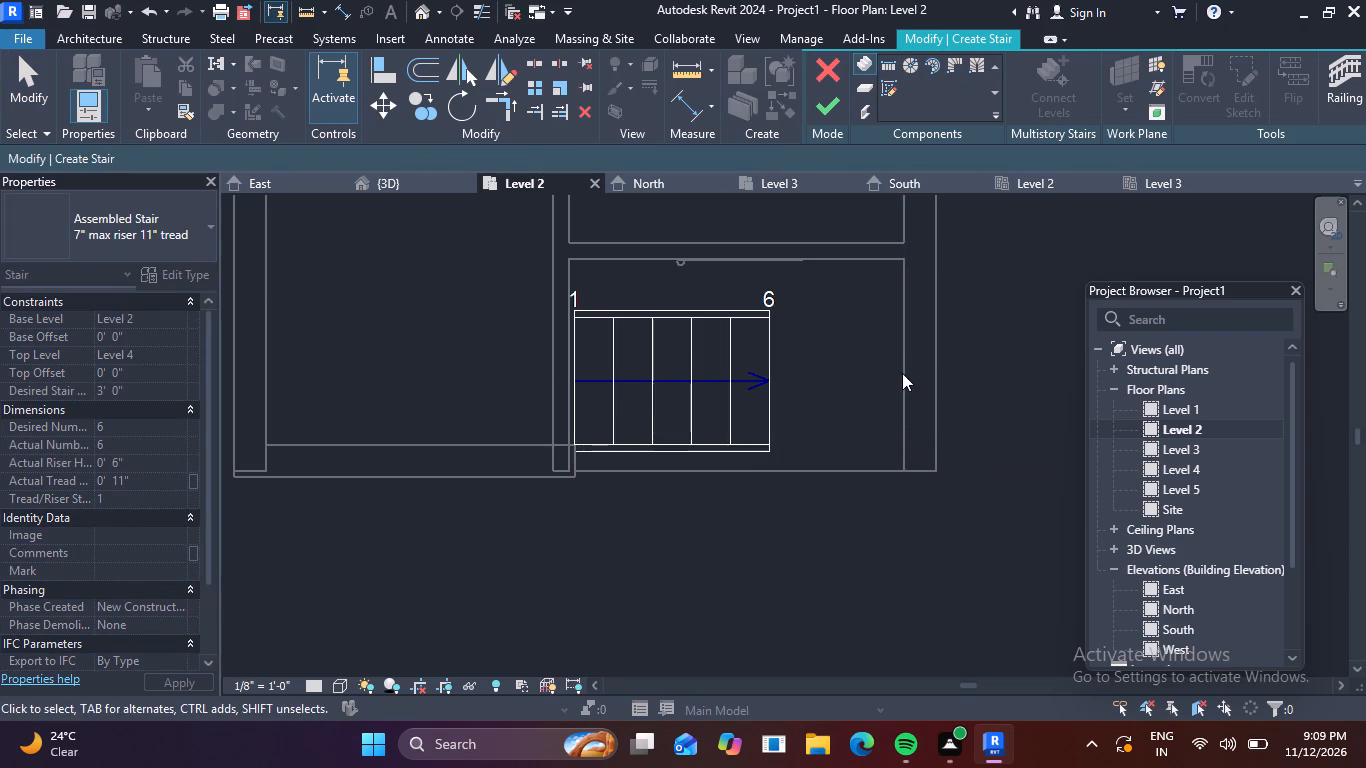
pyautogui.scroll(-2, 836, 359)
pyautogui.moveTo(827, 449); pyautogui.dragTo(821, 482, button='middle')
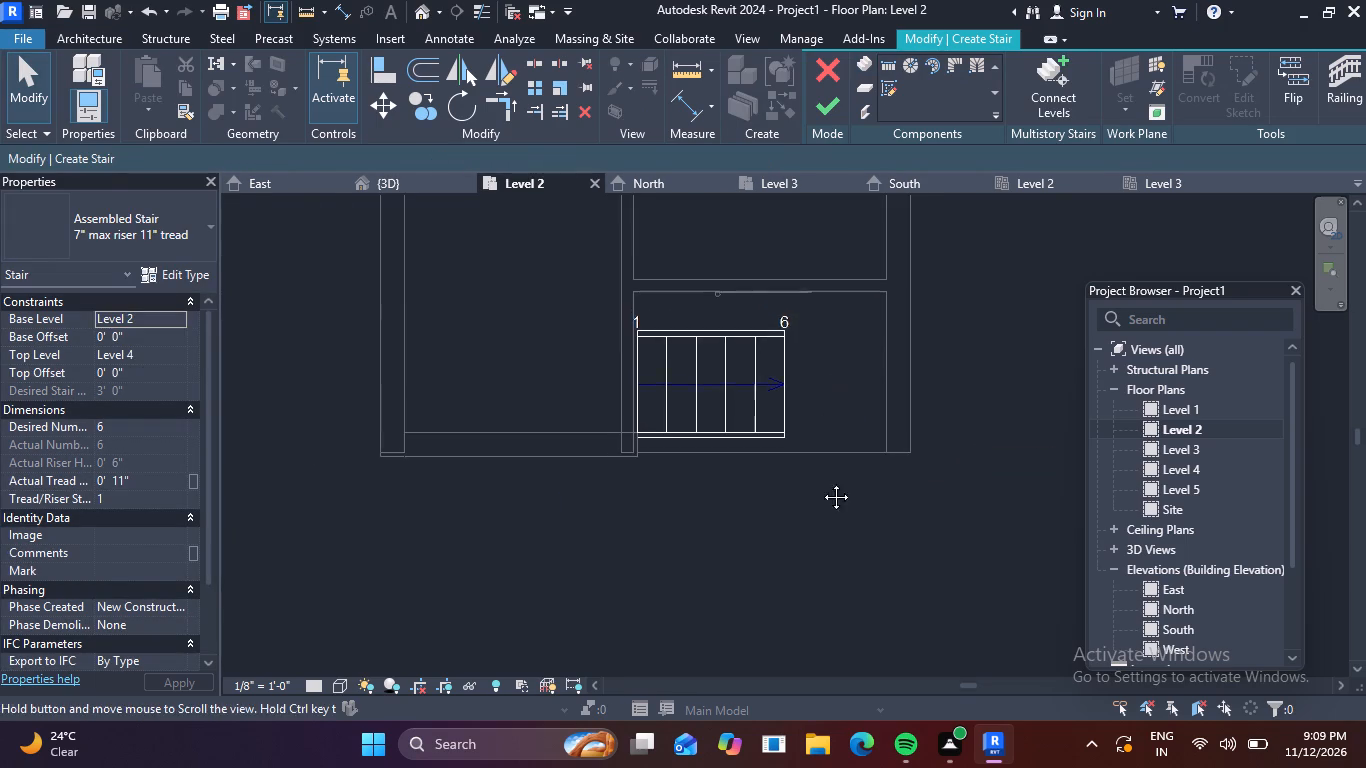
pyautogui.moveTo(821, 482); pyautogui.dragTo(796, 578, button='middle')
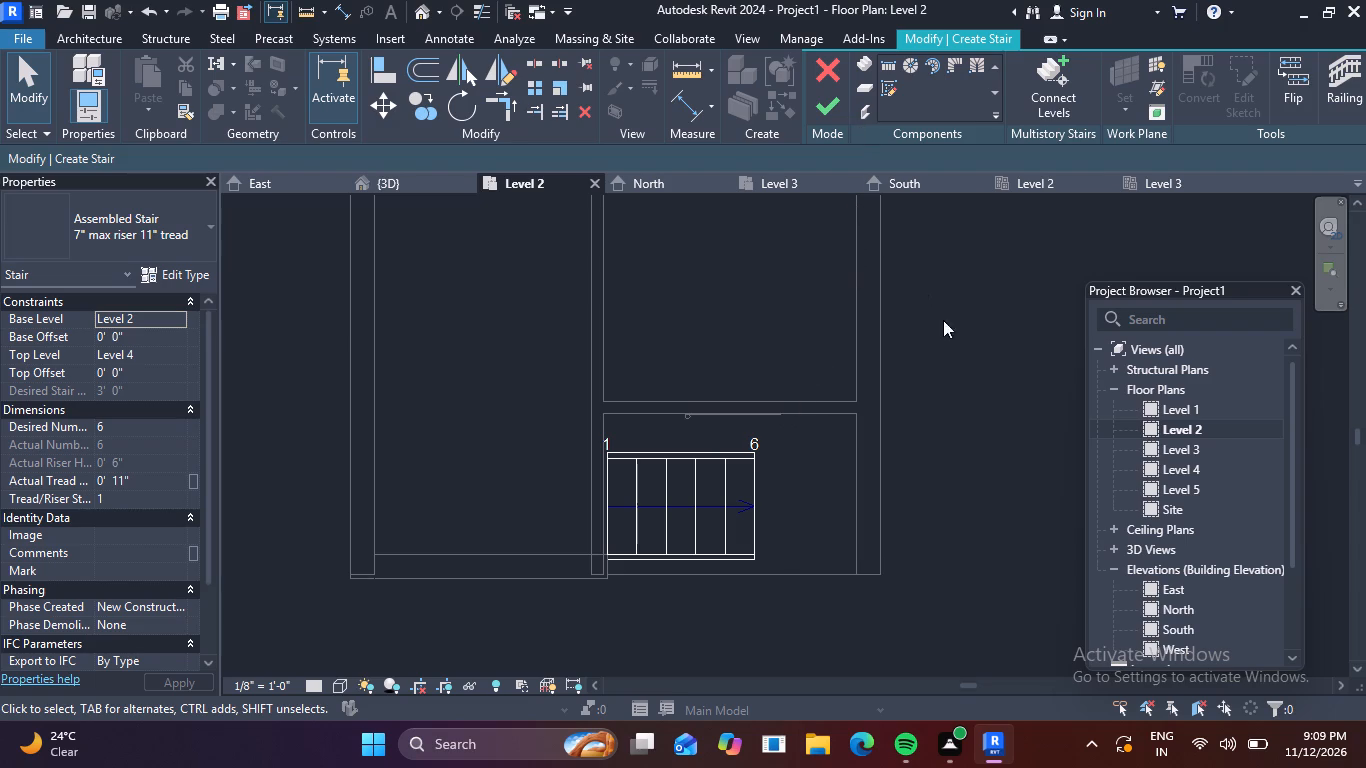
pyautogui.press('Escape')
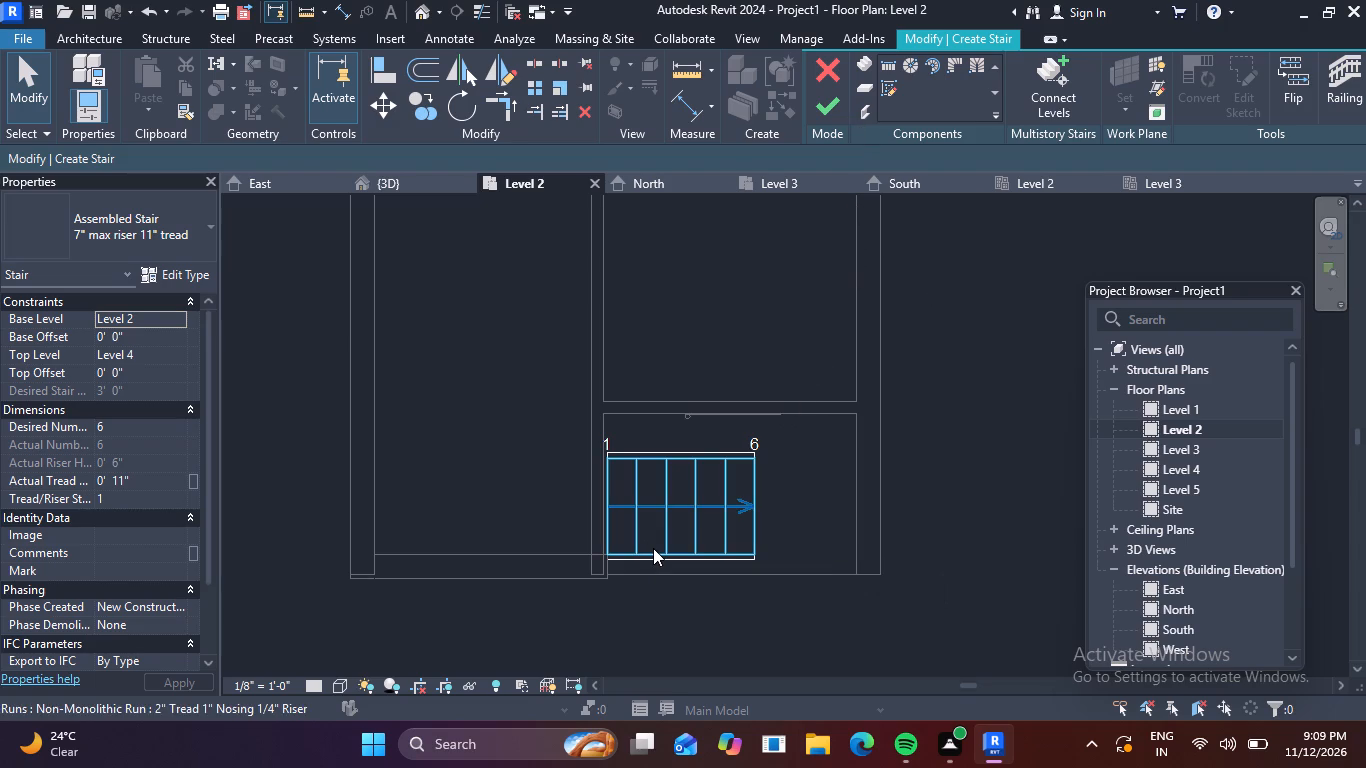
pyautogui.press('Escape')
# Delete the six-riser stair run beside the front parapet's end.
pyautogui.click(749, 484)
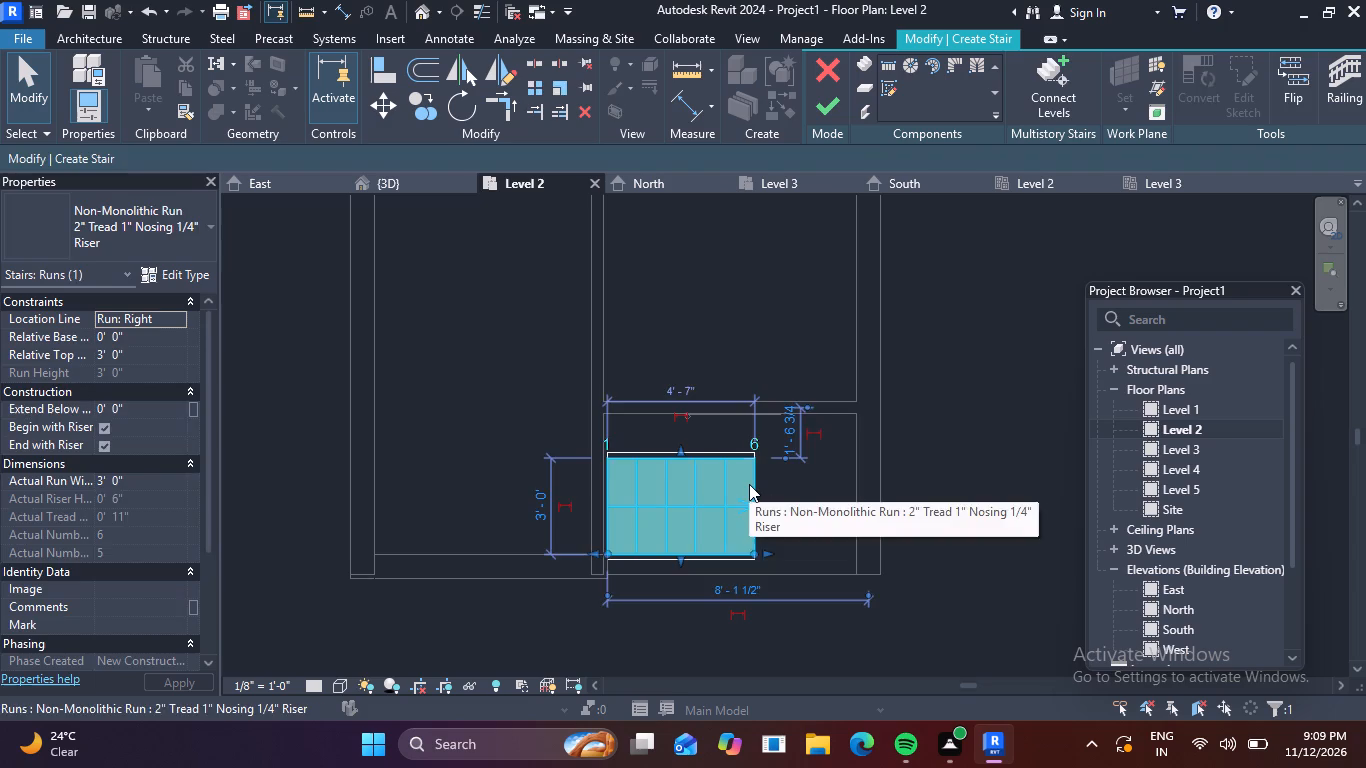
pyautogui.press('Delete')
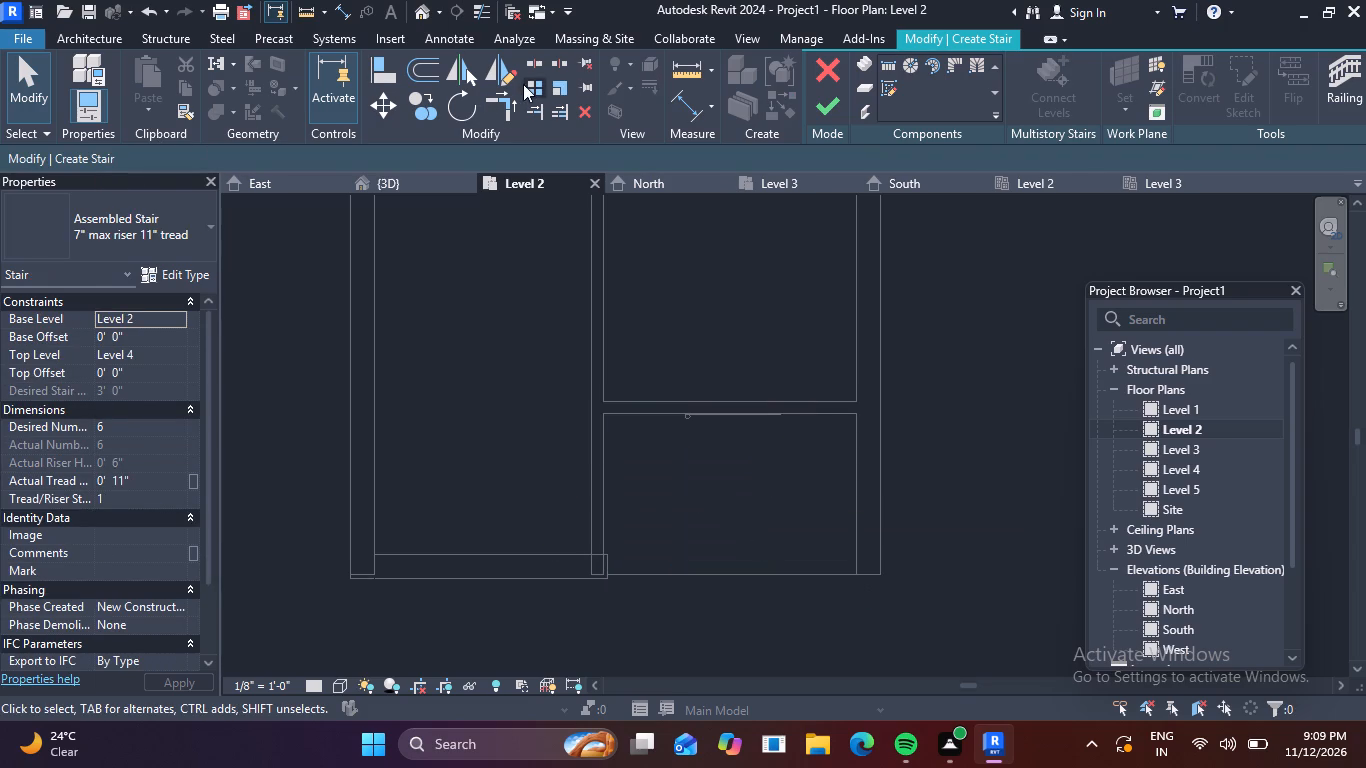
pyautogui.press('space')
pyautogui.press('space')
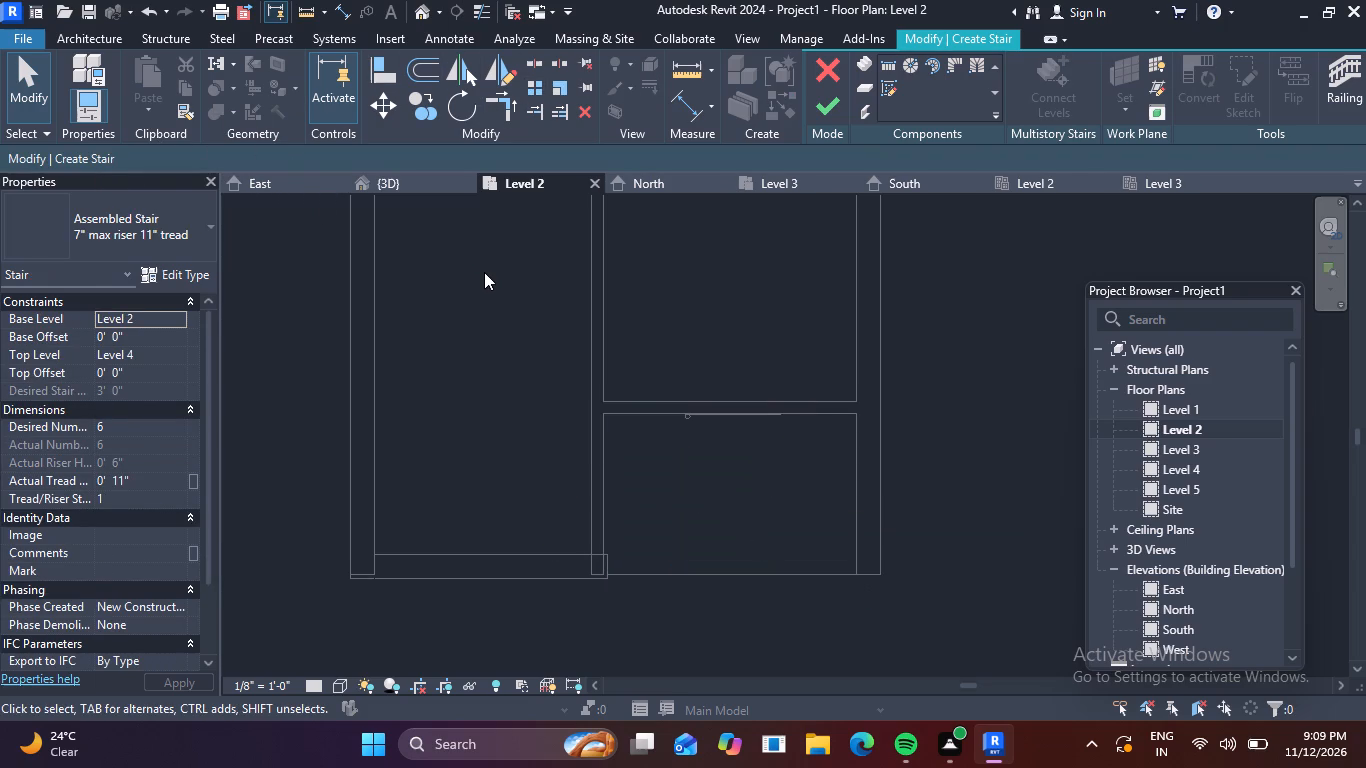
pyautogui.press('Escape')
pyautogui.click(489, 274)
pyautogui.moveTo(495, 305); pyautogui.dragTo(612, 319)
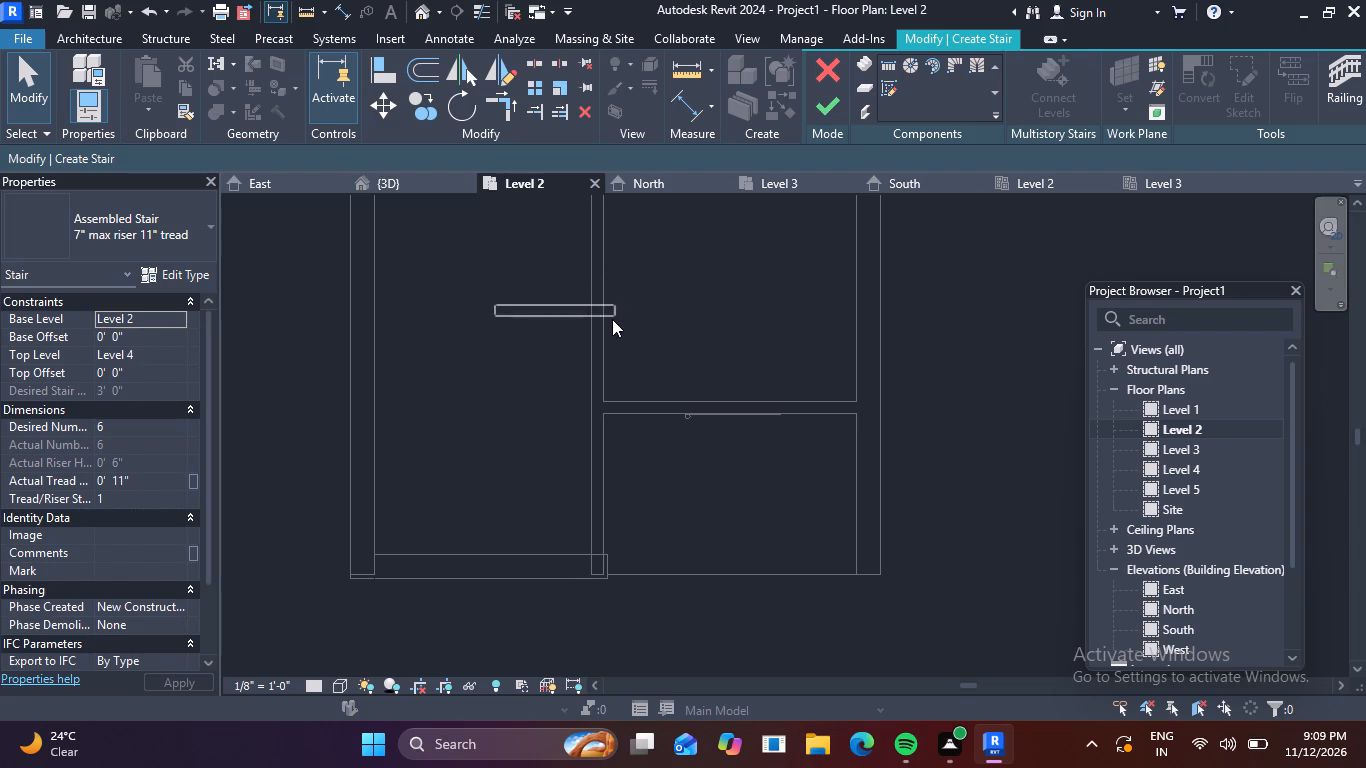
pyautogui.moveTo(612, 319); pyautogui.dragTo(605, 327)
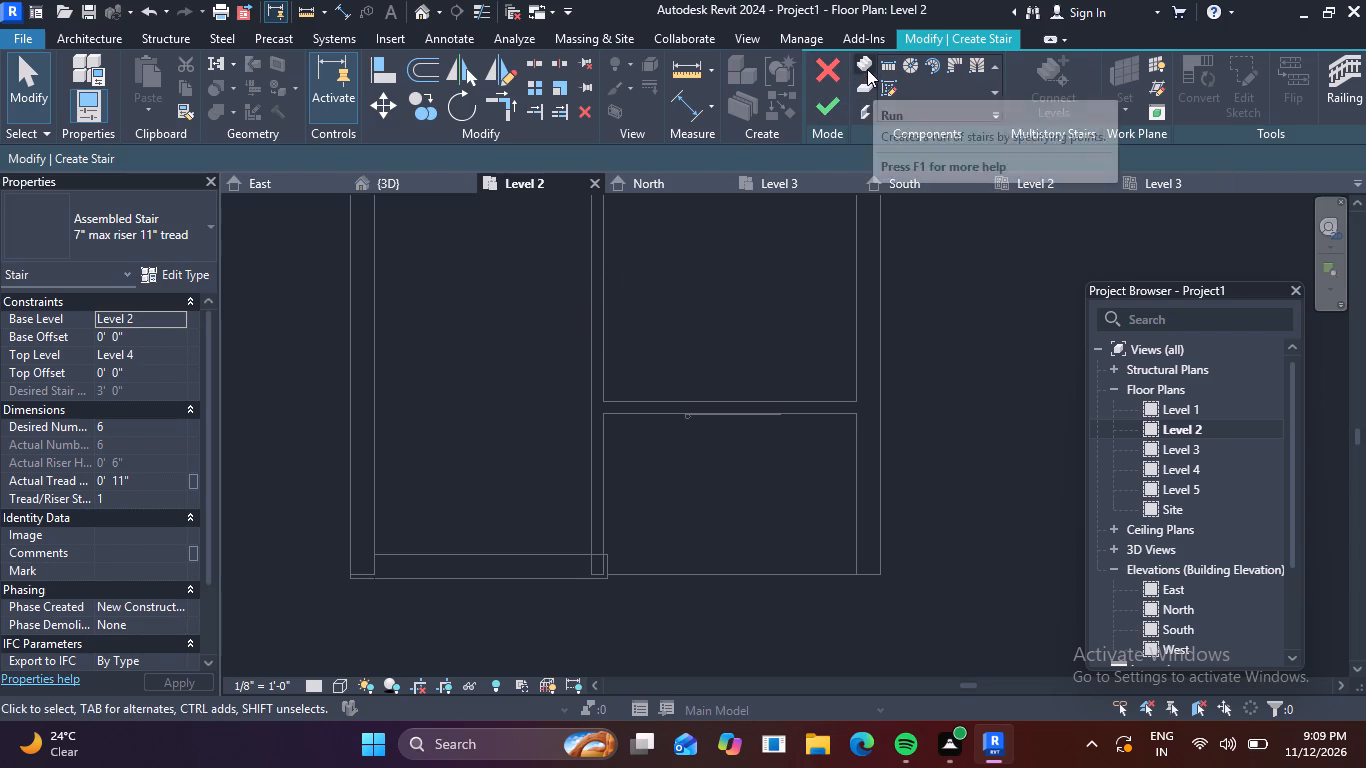
# Set up a new stair run with location line Run: Right and the stair's top level at Level 3.
pyautogui.click(866, 68)
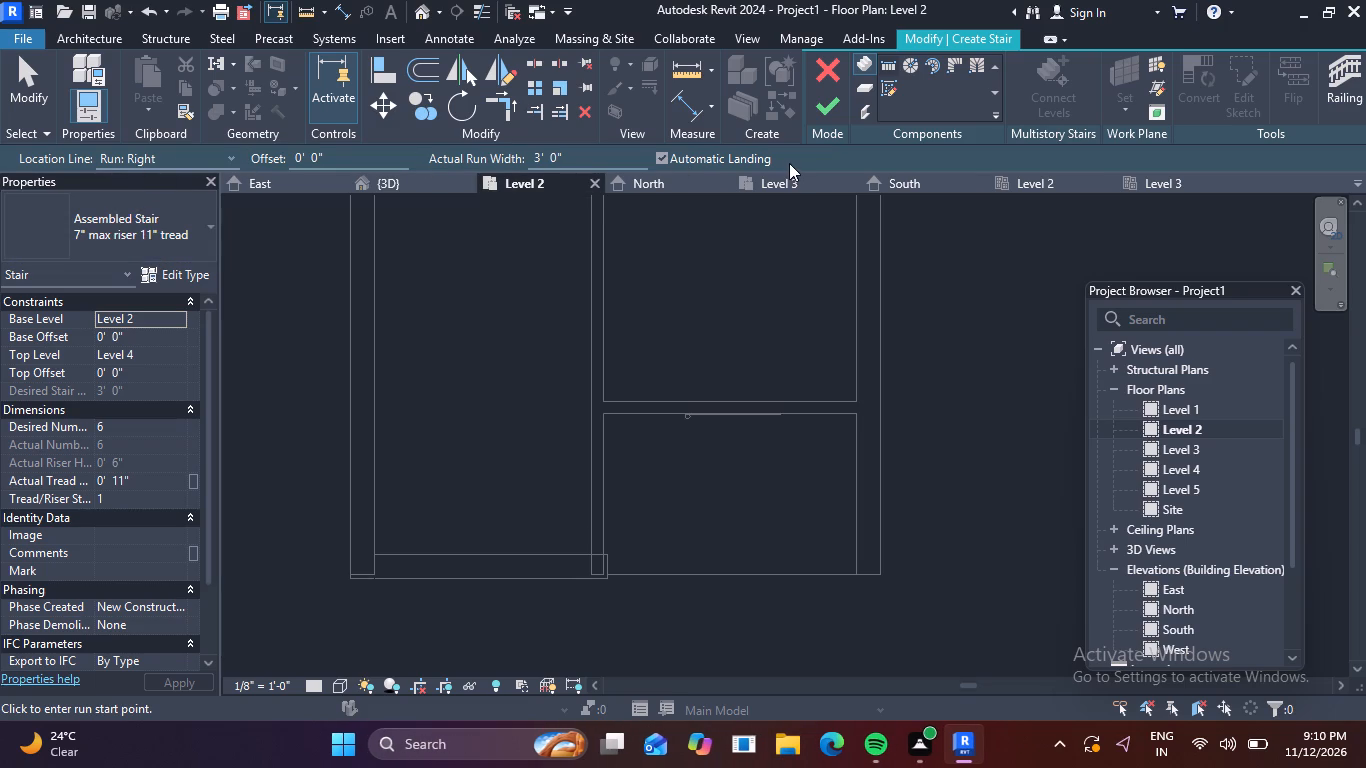
pyautogui.click(233, 155)
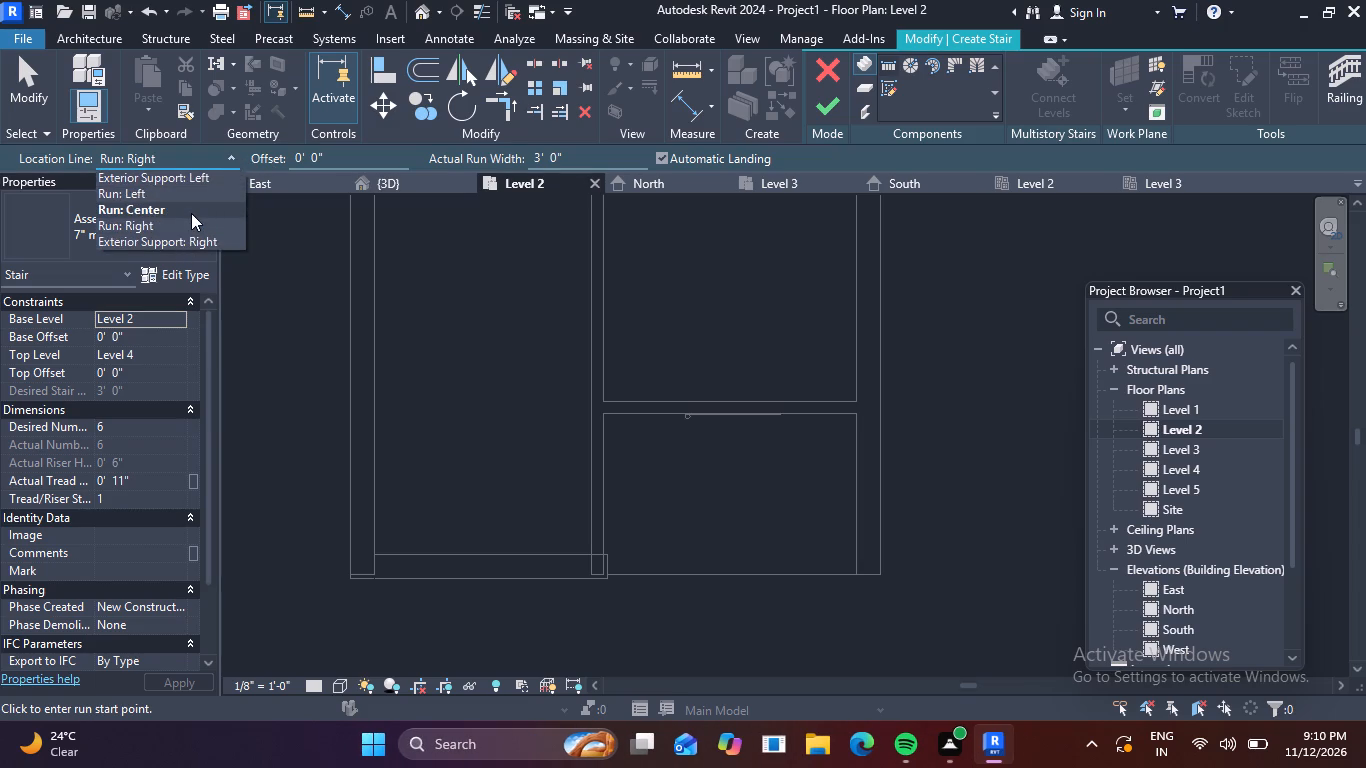
pyautogui.click(195, 226)
pyautogui.click(163, 352)
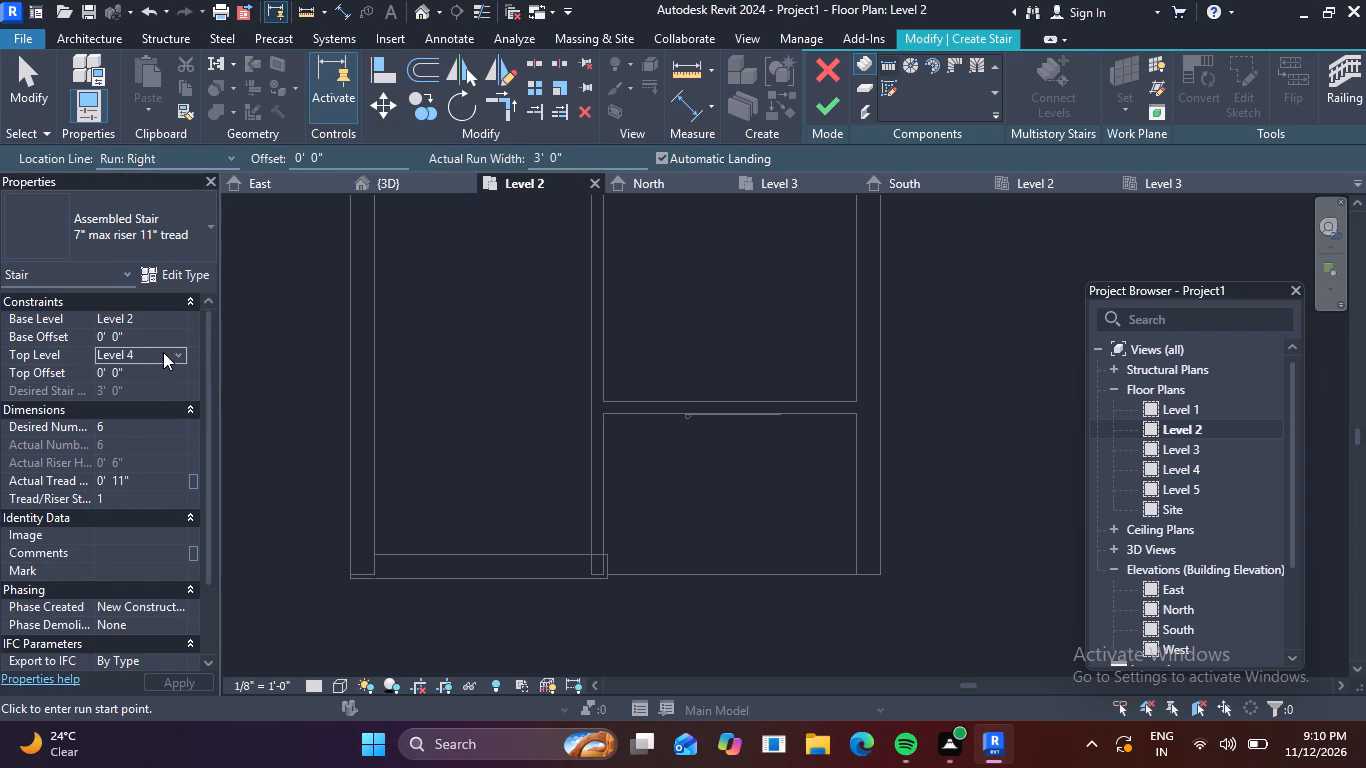
pyautogui.click(181, 356)
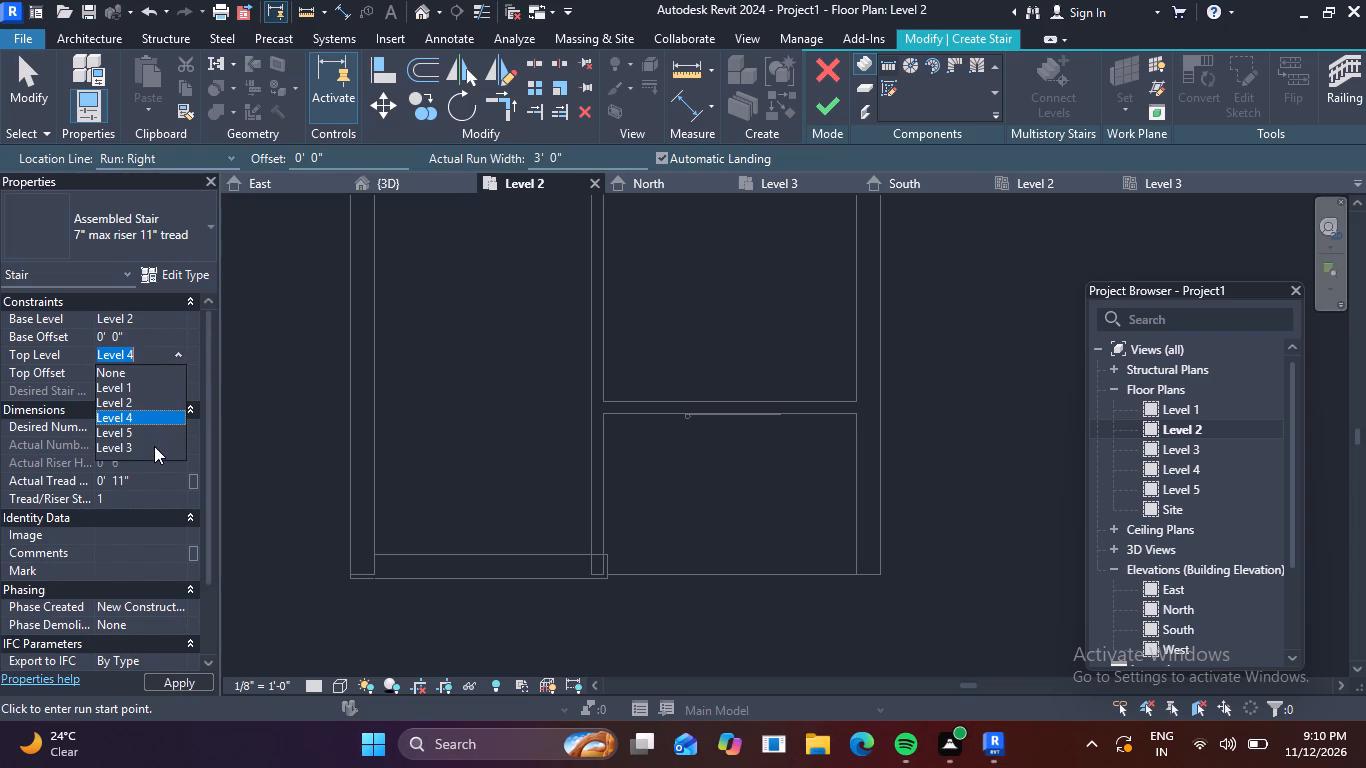
pyautogui.click(127, 445)
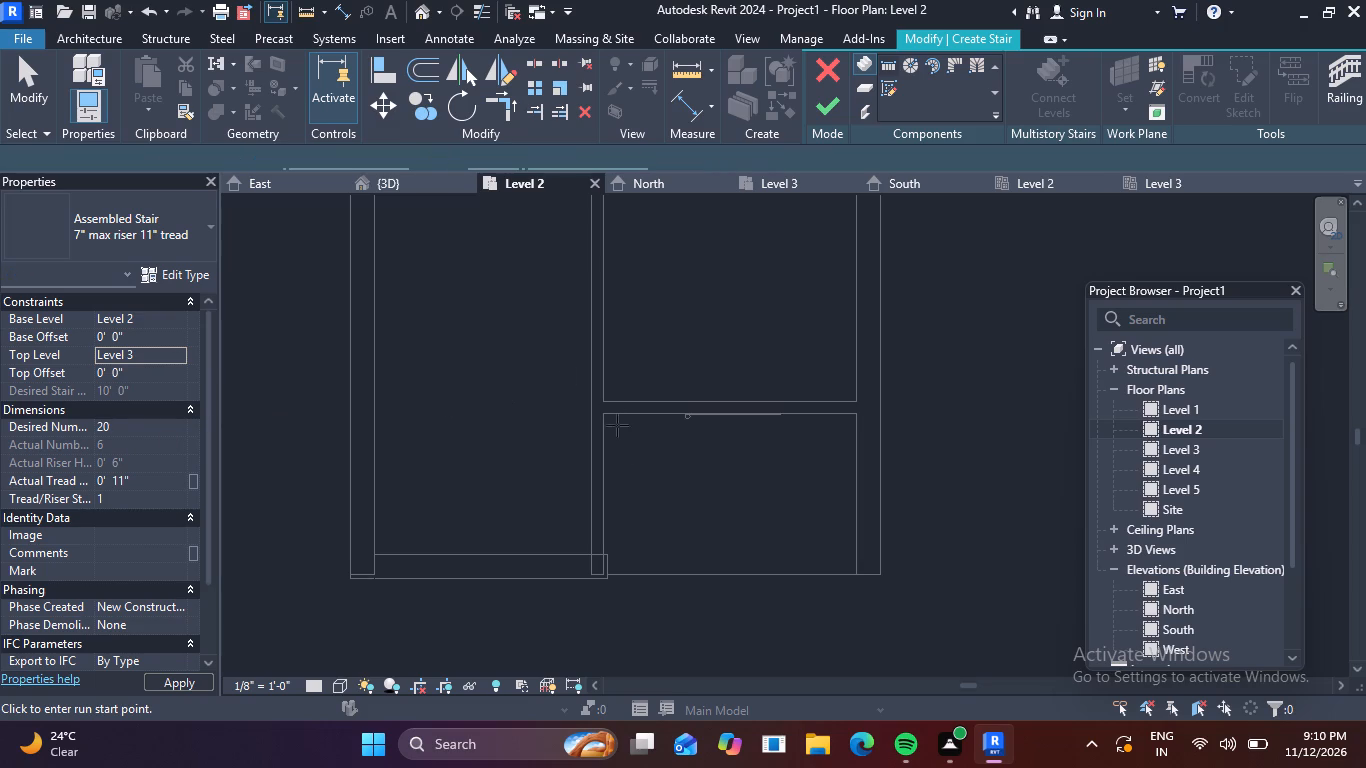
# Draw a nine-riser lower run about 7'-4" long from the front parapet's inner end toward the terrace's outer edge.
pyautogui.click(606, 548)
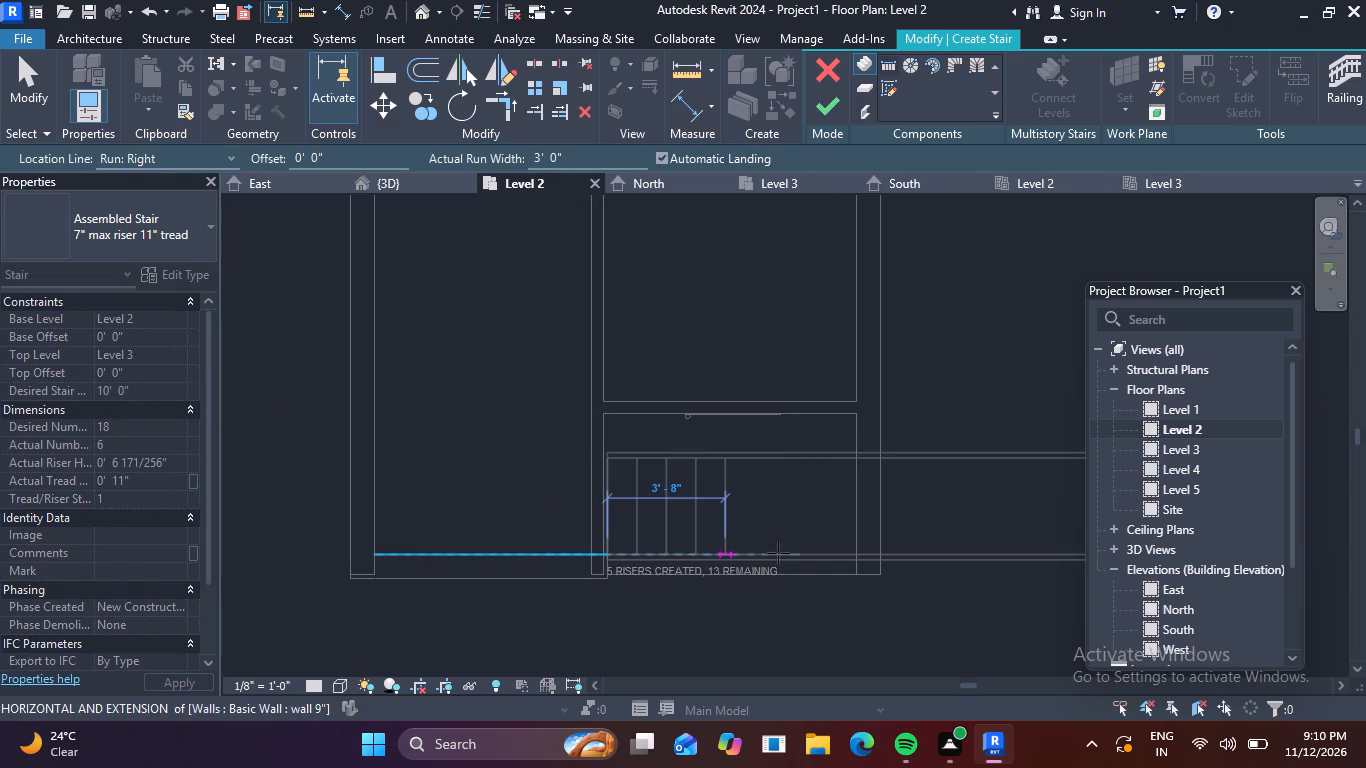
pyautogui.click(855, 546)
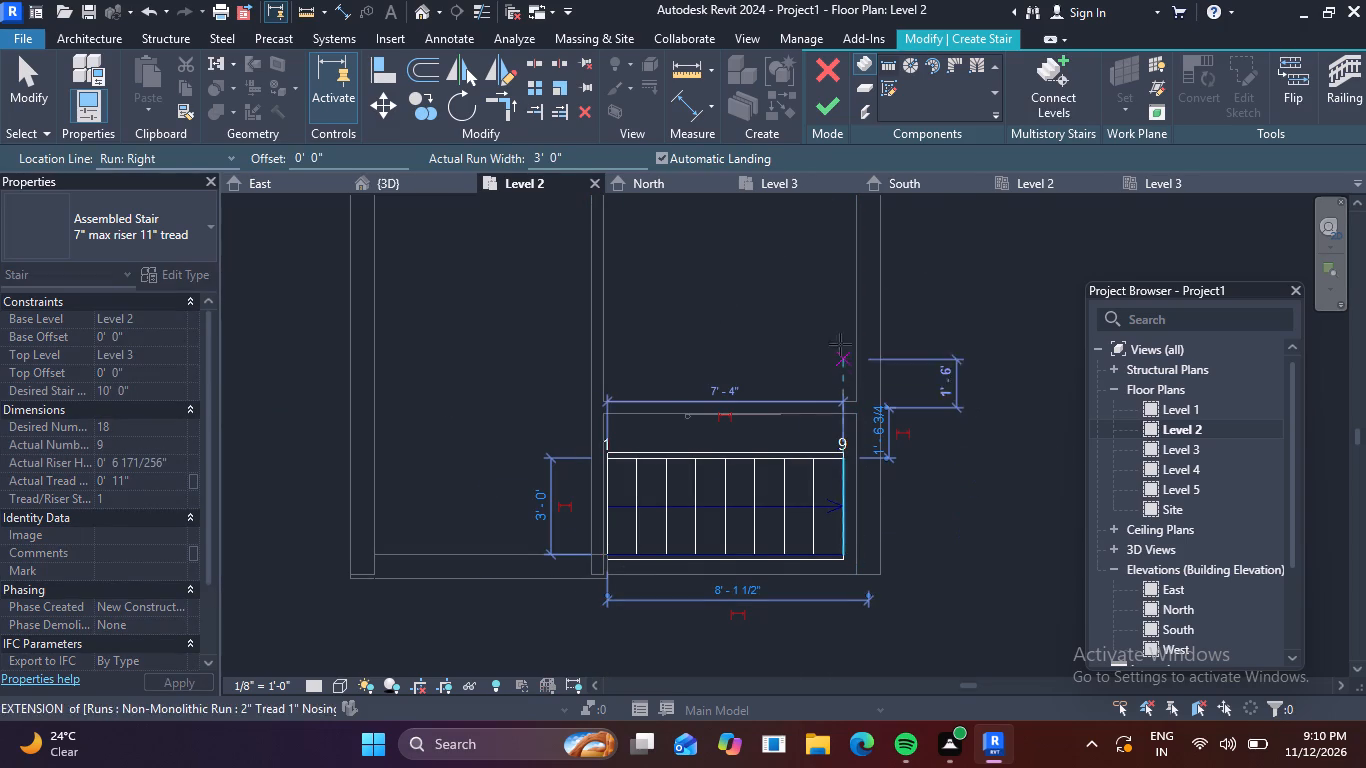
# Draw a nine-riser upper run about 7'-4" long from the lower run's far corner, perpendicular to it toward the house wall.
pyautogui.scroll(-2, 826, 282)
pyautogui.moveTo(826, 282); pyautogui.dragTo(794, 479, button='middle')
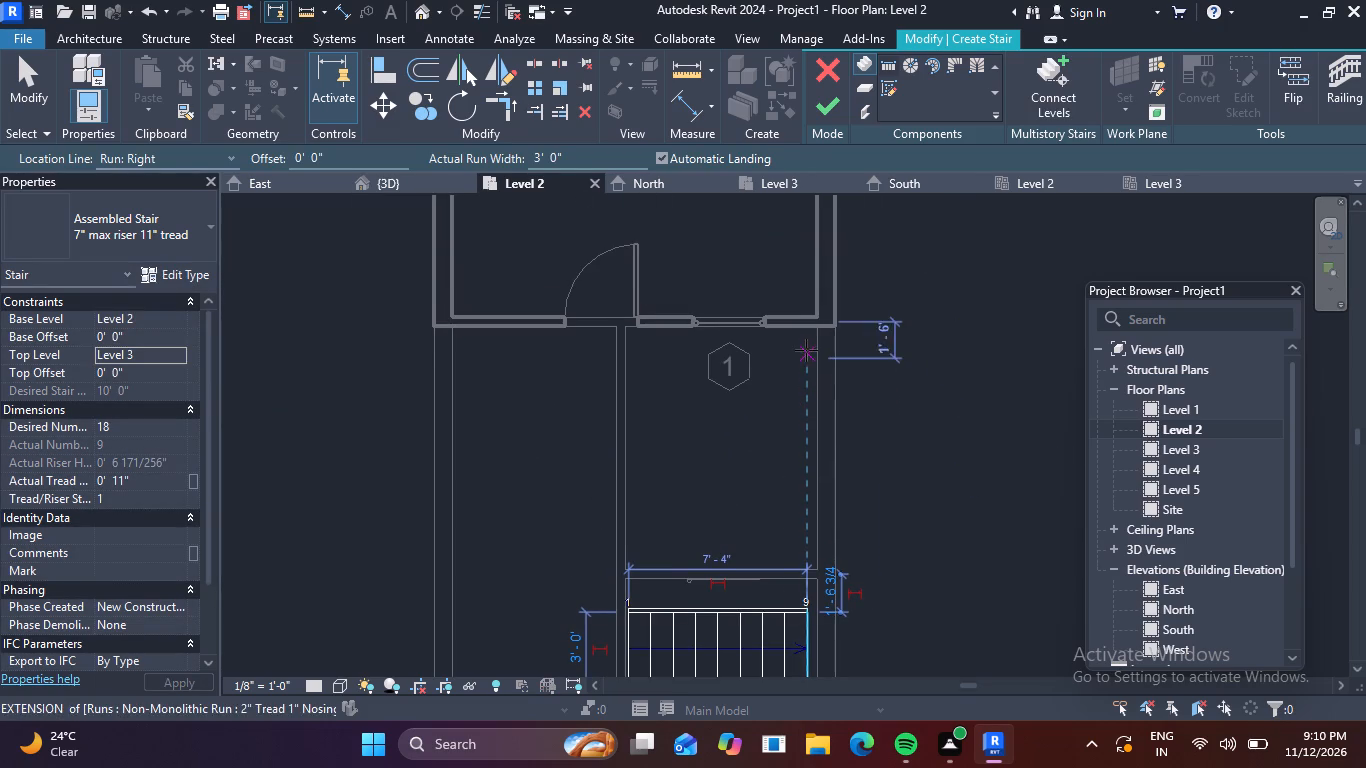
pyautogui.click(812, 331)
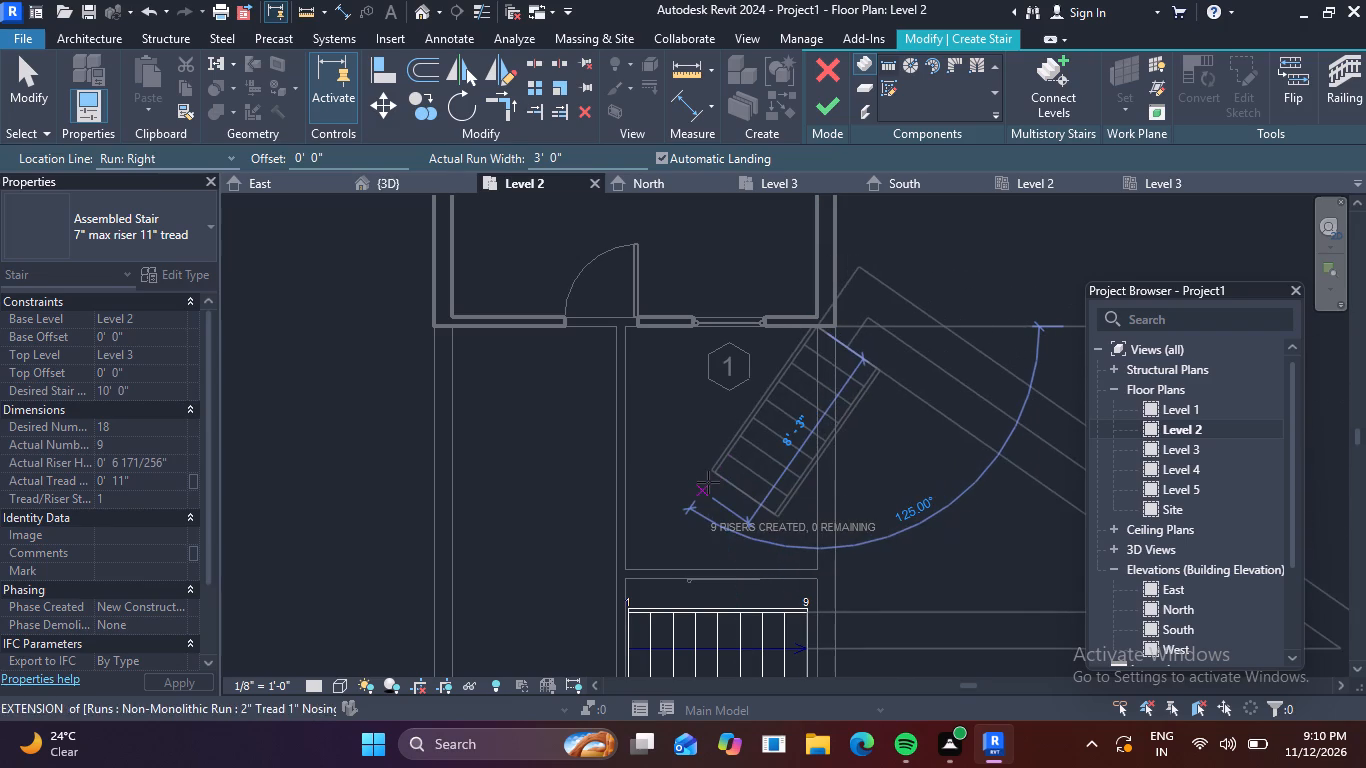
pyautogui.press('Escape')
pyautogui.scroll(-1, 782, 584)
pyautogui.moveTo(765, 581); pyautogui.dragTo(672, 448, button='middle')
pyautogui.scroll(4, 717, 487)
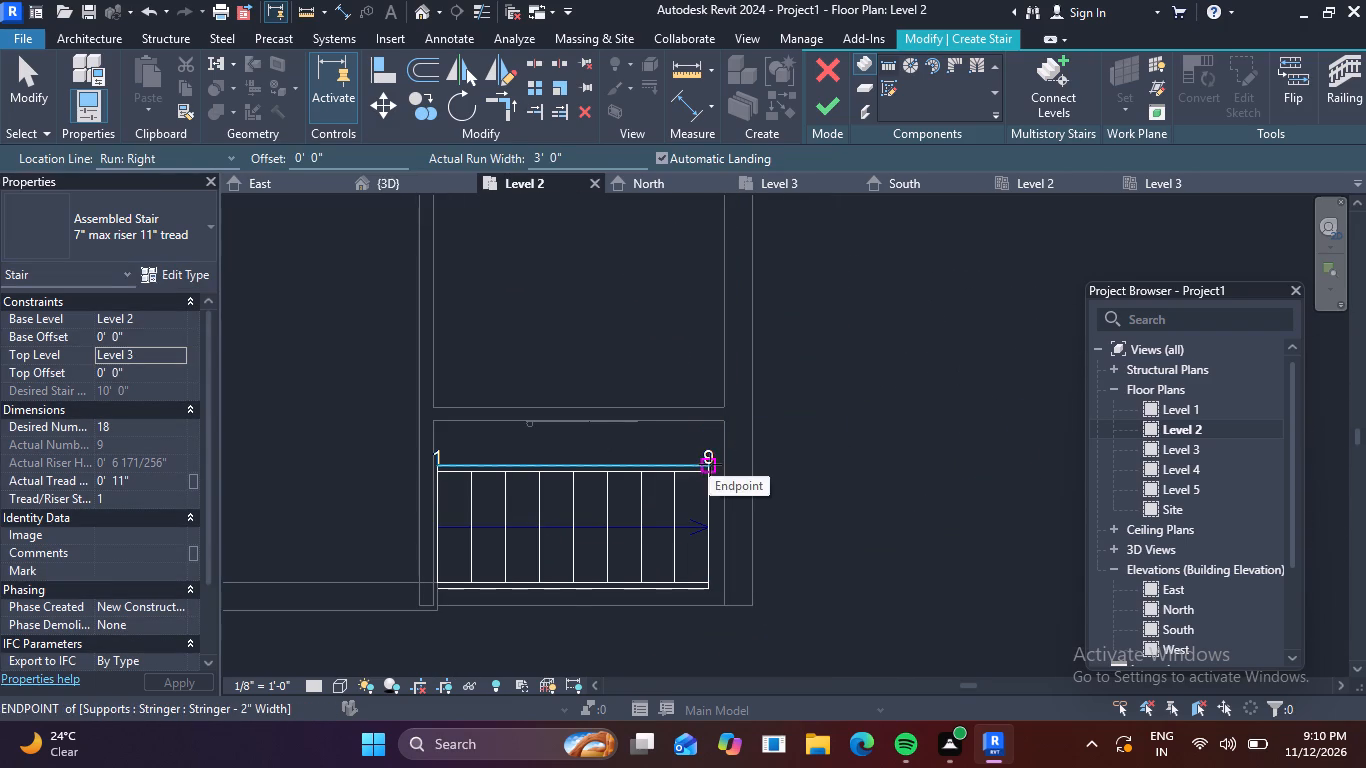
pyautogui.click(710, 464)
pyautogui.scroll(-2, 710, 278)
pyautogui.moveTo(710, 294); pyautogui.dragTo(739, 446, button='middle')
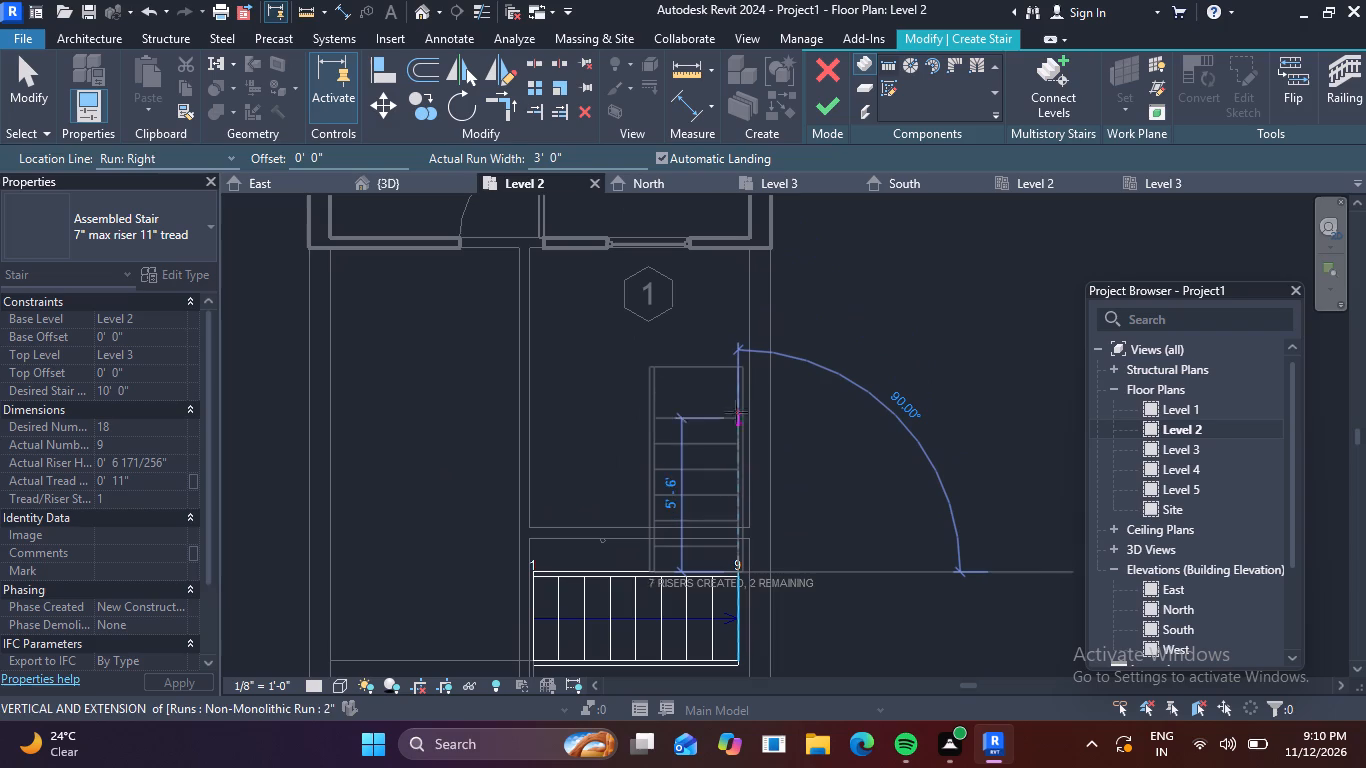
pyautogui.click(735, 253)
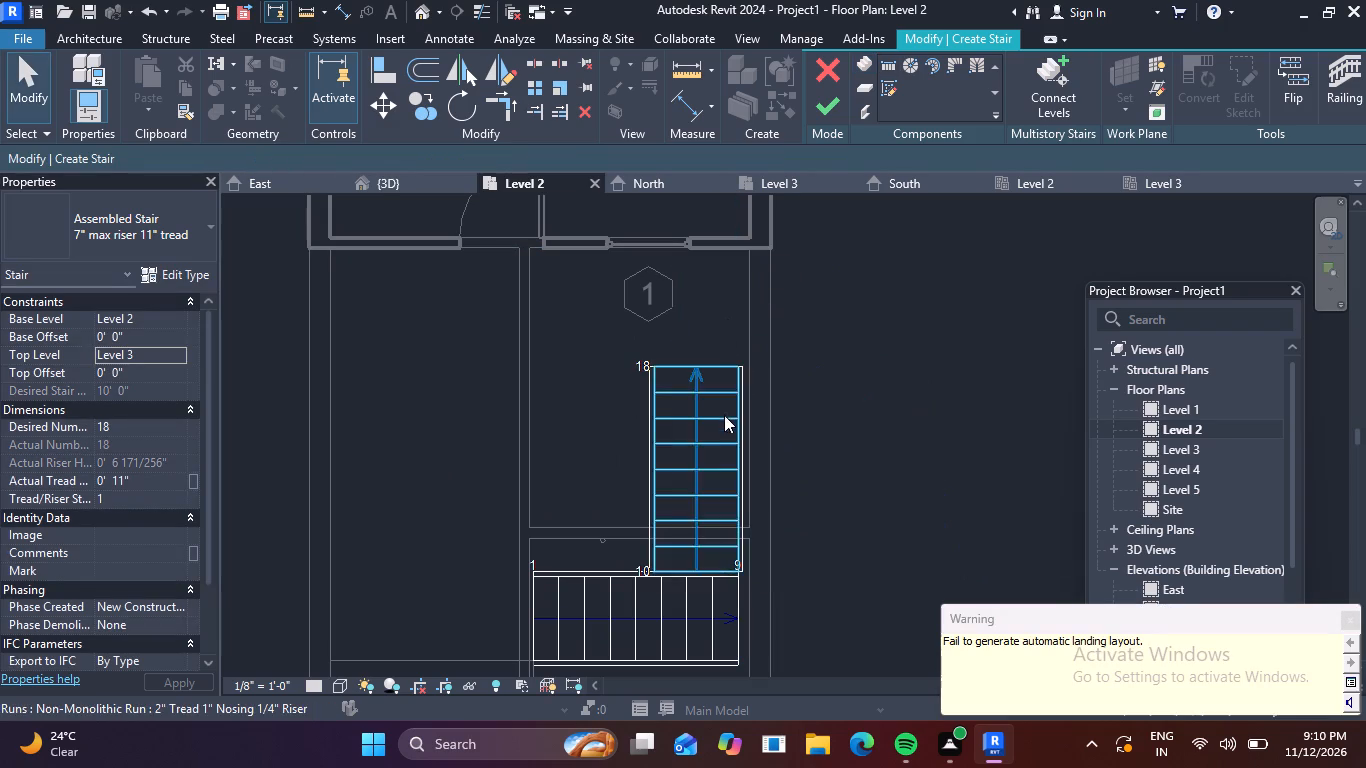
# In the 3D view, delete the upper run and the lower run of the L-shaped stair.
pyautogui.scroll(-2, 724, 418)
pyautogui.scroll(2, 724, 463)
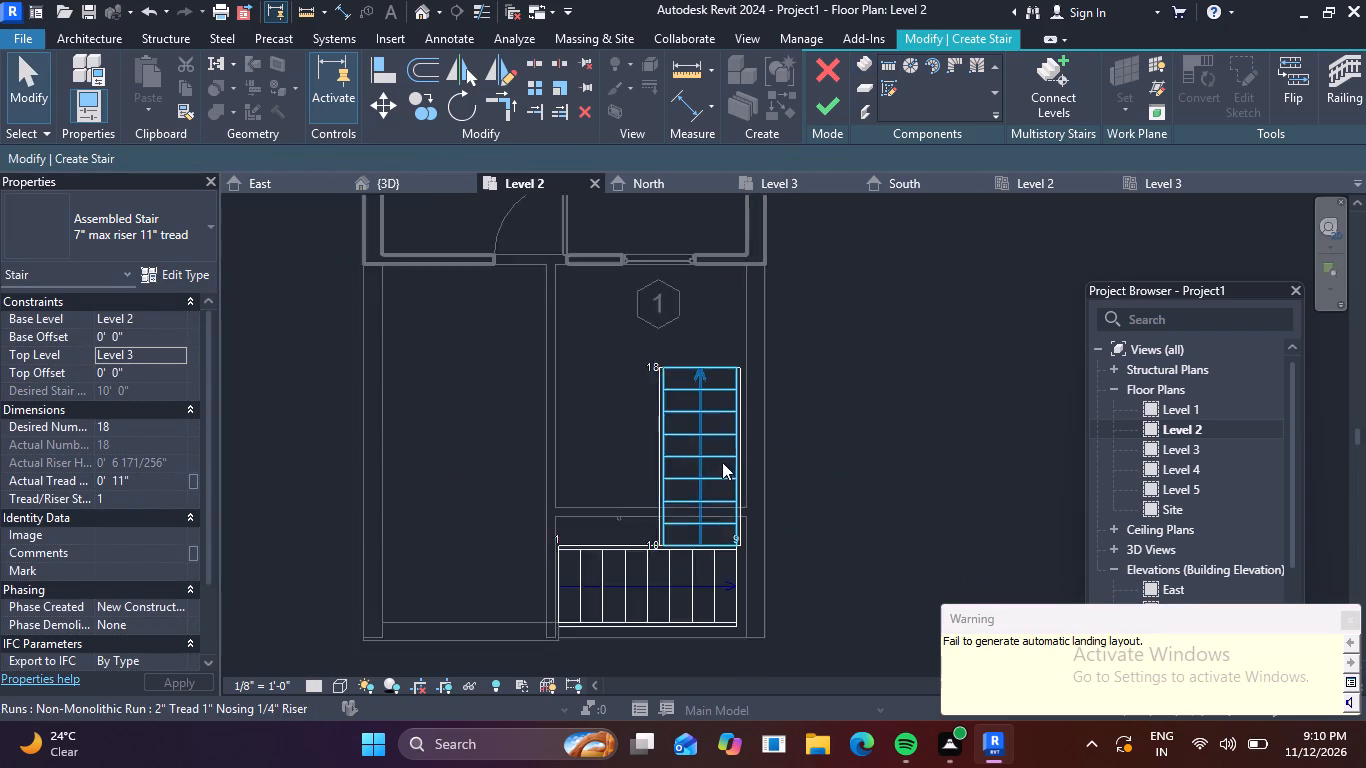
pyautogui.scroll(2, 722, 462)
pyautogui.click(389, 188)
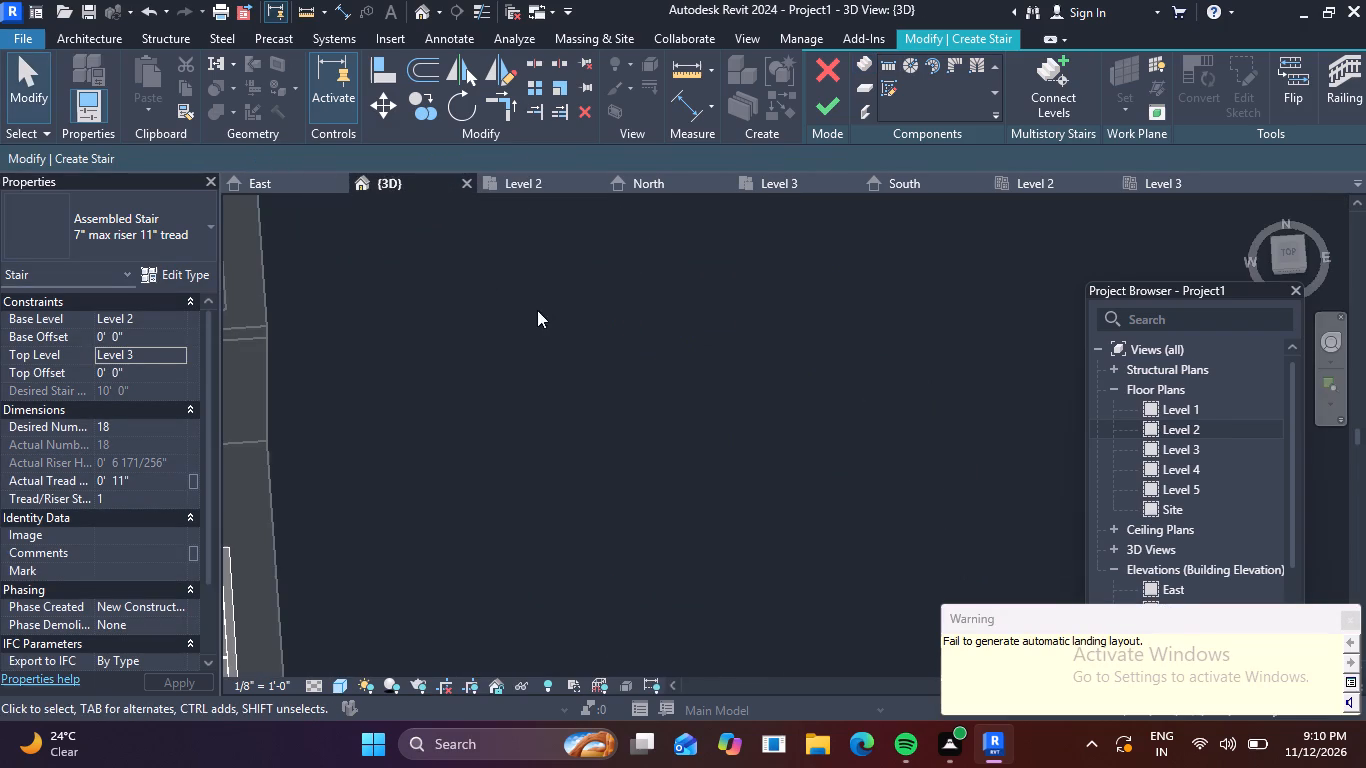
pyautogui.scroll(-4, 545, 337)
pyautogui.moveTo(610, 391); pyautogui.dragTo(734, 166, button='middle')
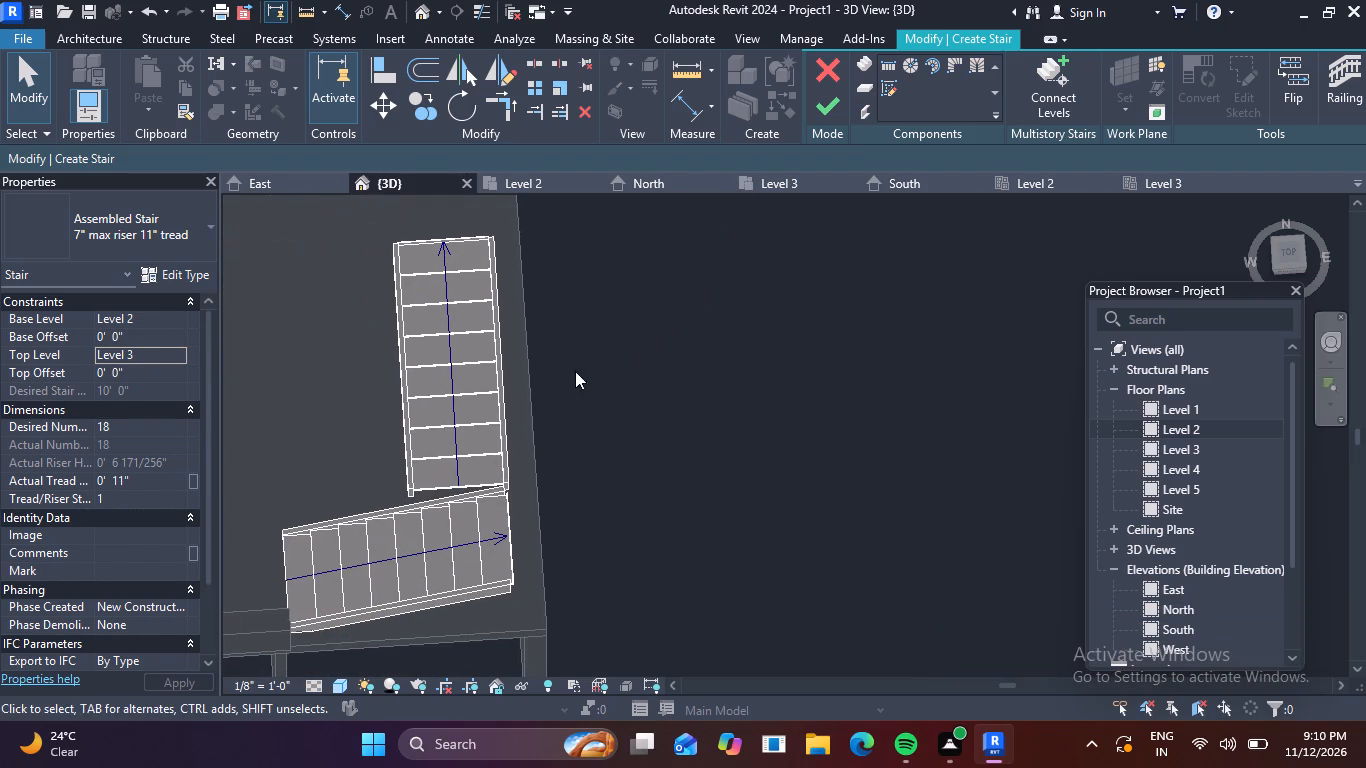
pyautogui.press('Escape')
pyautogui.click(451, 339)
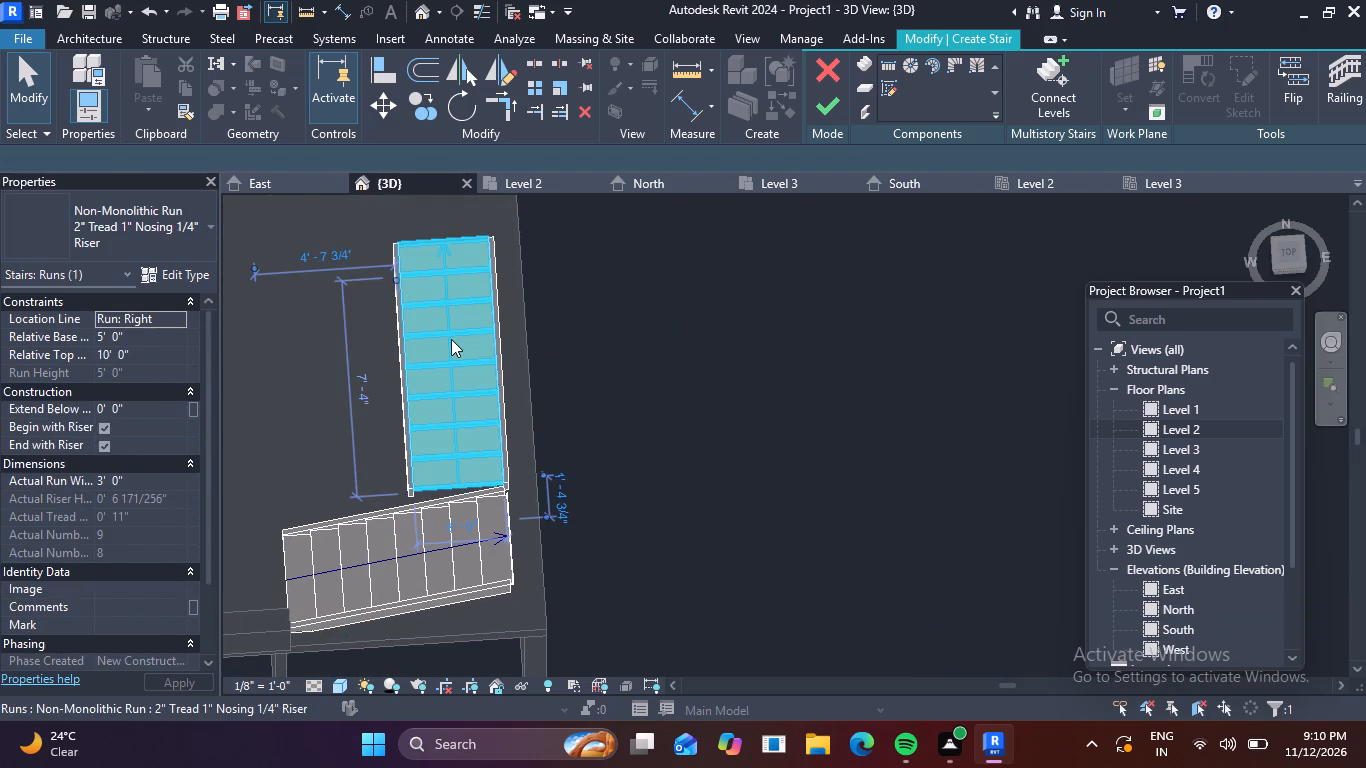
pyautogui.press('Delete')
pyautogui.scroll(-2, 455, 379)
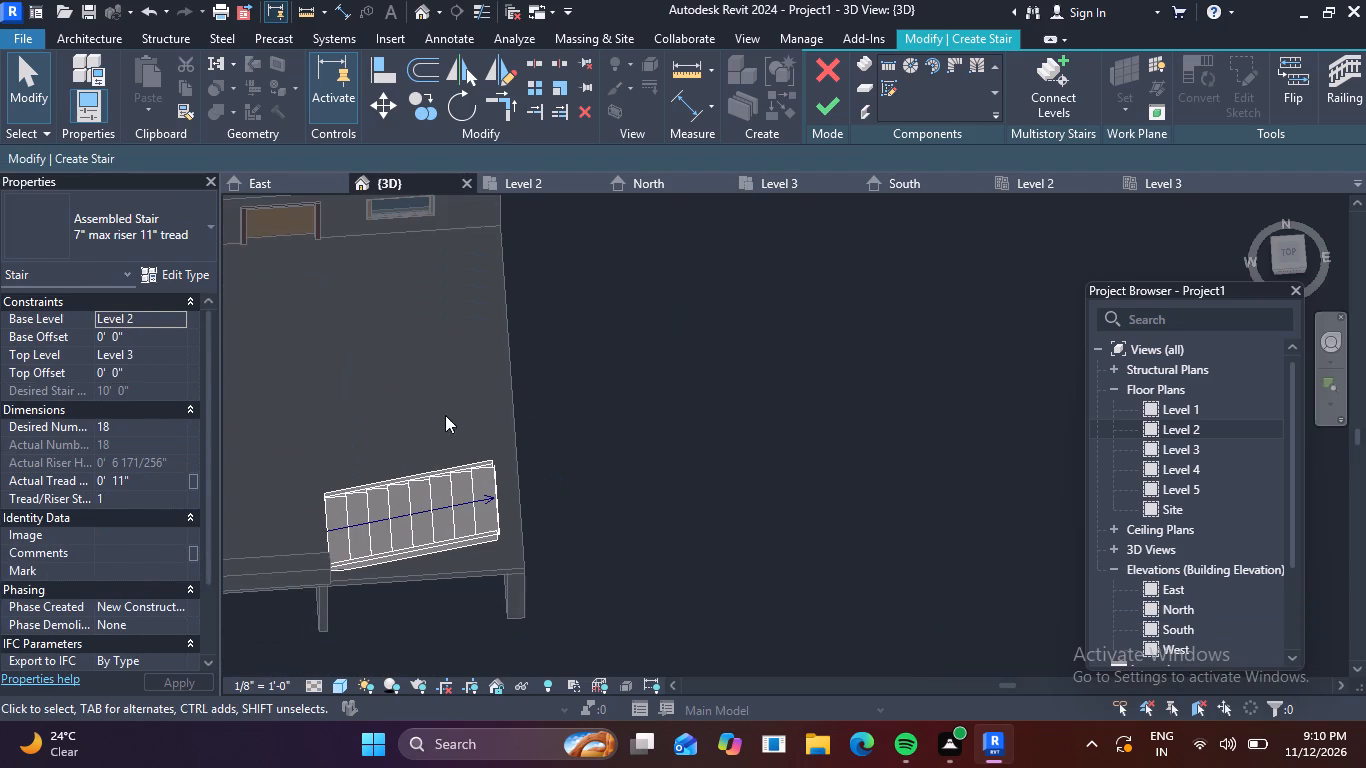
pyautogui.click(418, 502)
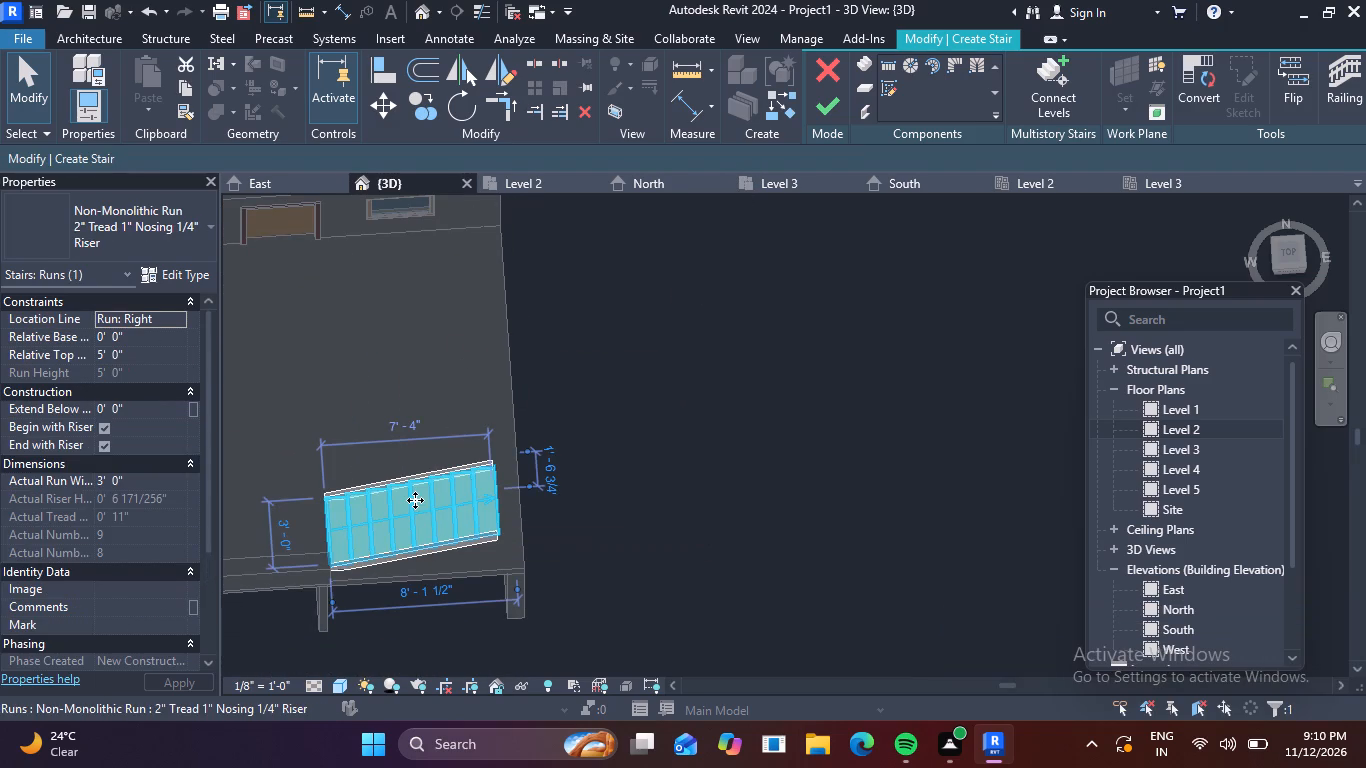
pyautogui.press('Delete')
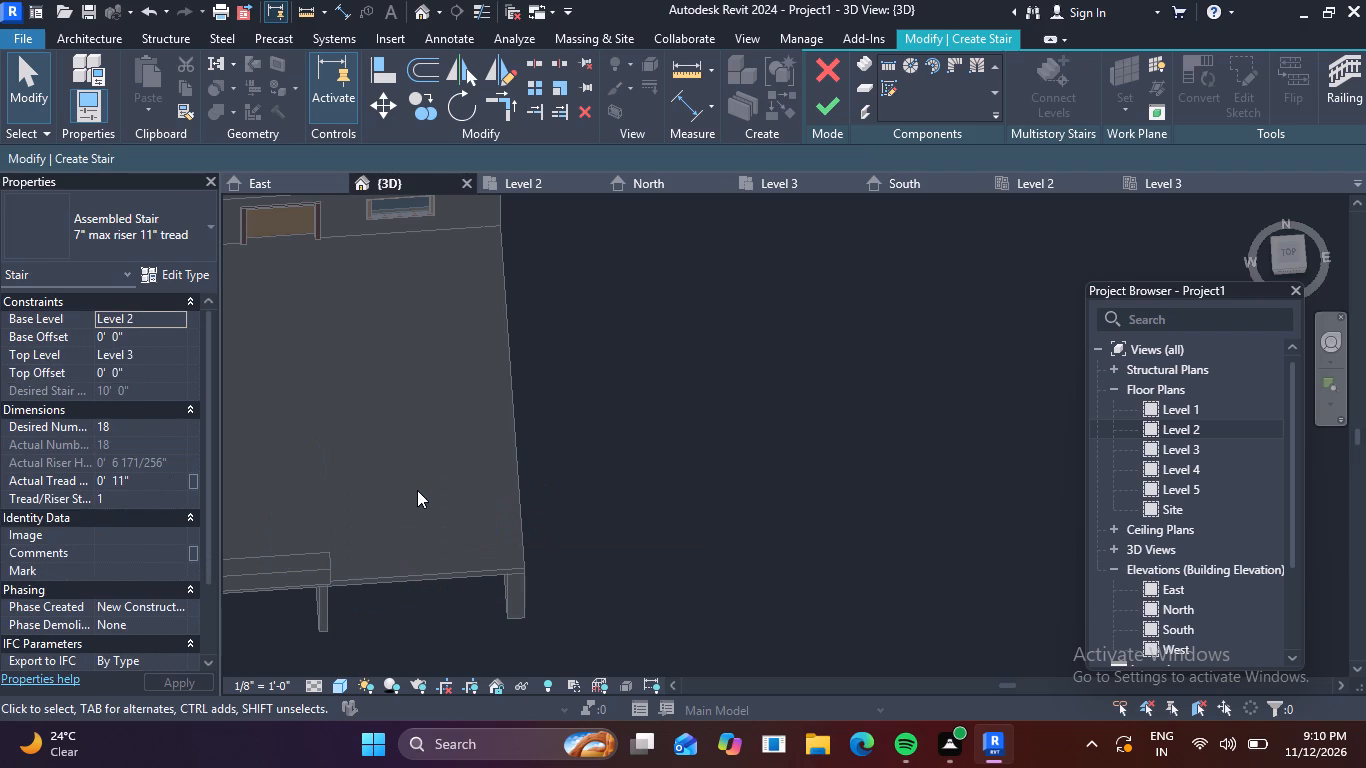
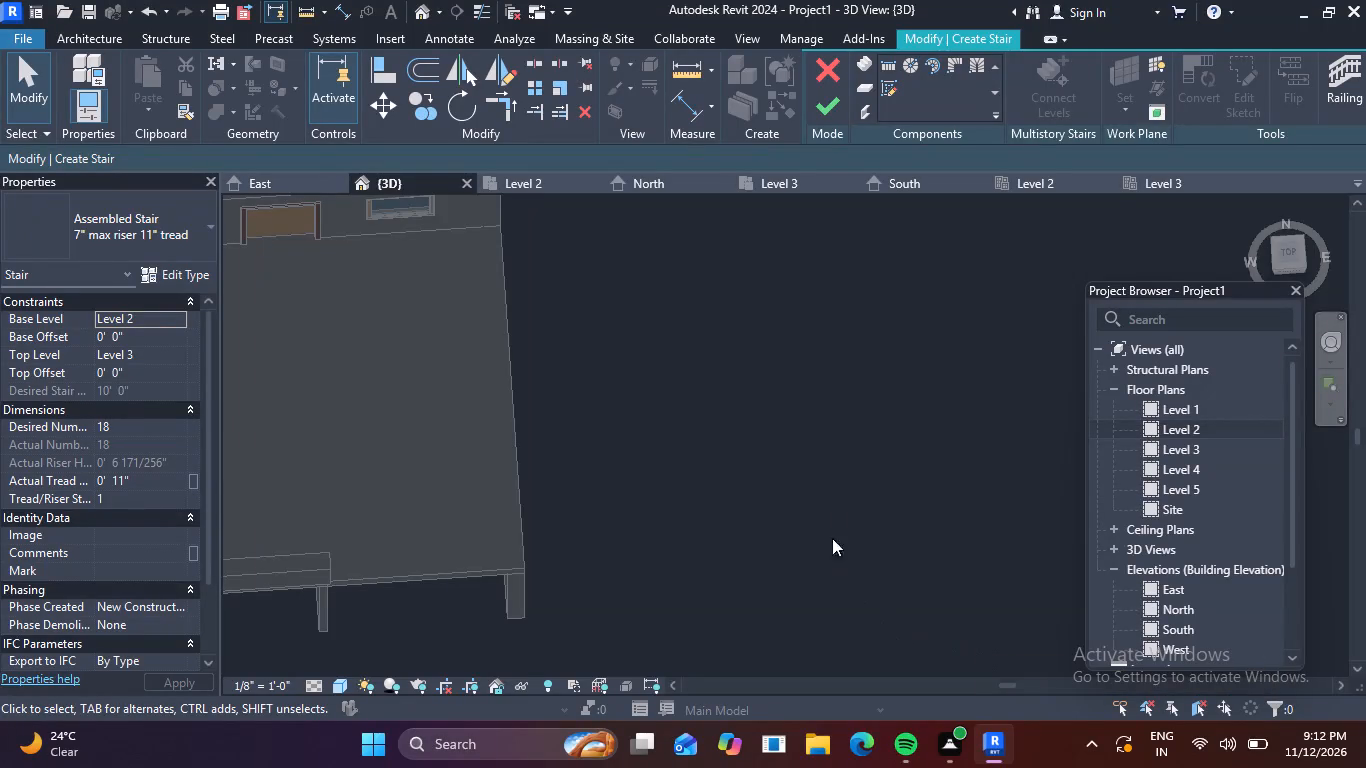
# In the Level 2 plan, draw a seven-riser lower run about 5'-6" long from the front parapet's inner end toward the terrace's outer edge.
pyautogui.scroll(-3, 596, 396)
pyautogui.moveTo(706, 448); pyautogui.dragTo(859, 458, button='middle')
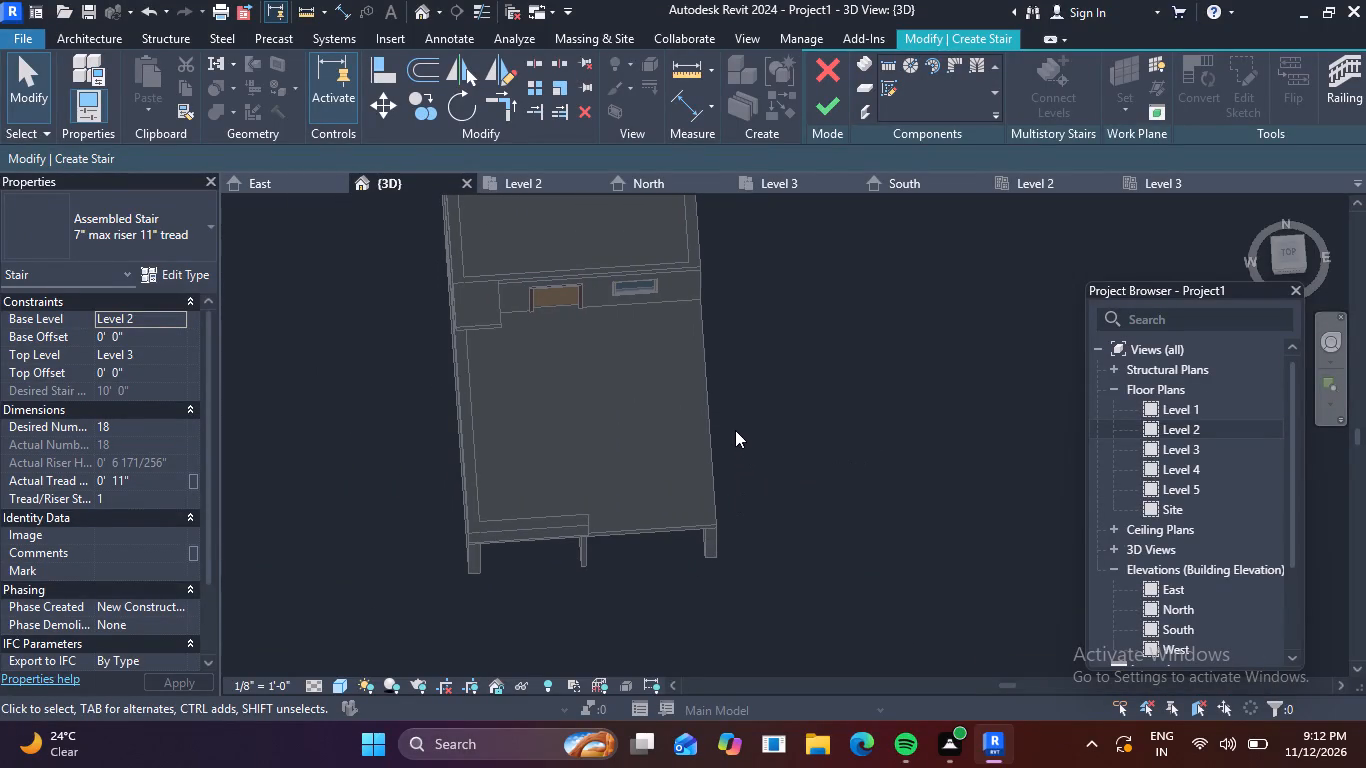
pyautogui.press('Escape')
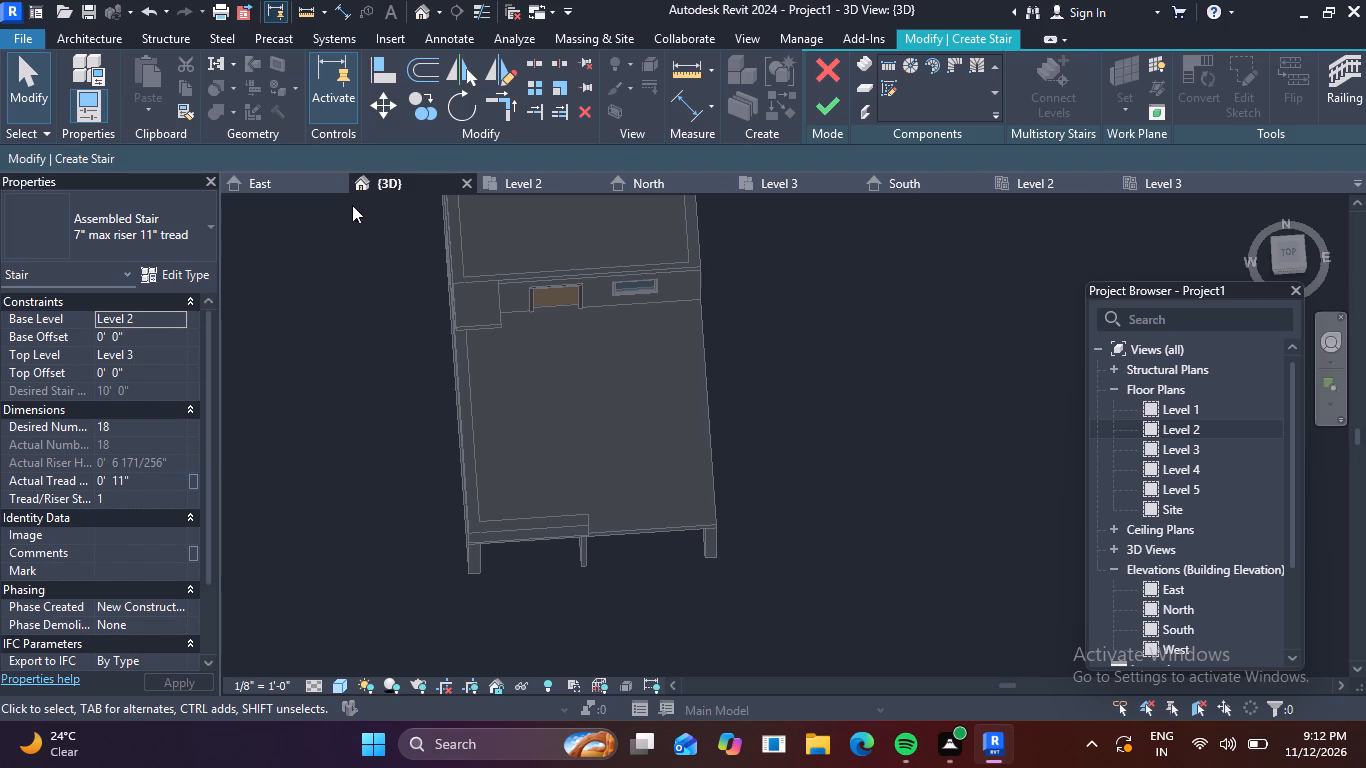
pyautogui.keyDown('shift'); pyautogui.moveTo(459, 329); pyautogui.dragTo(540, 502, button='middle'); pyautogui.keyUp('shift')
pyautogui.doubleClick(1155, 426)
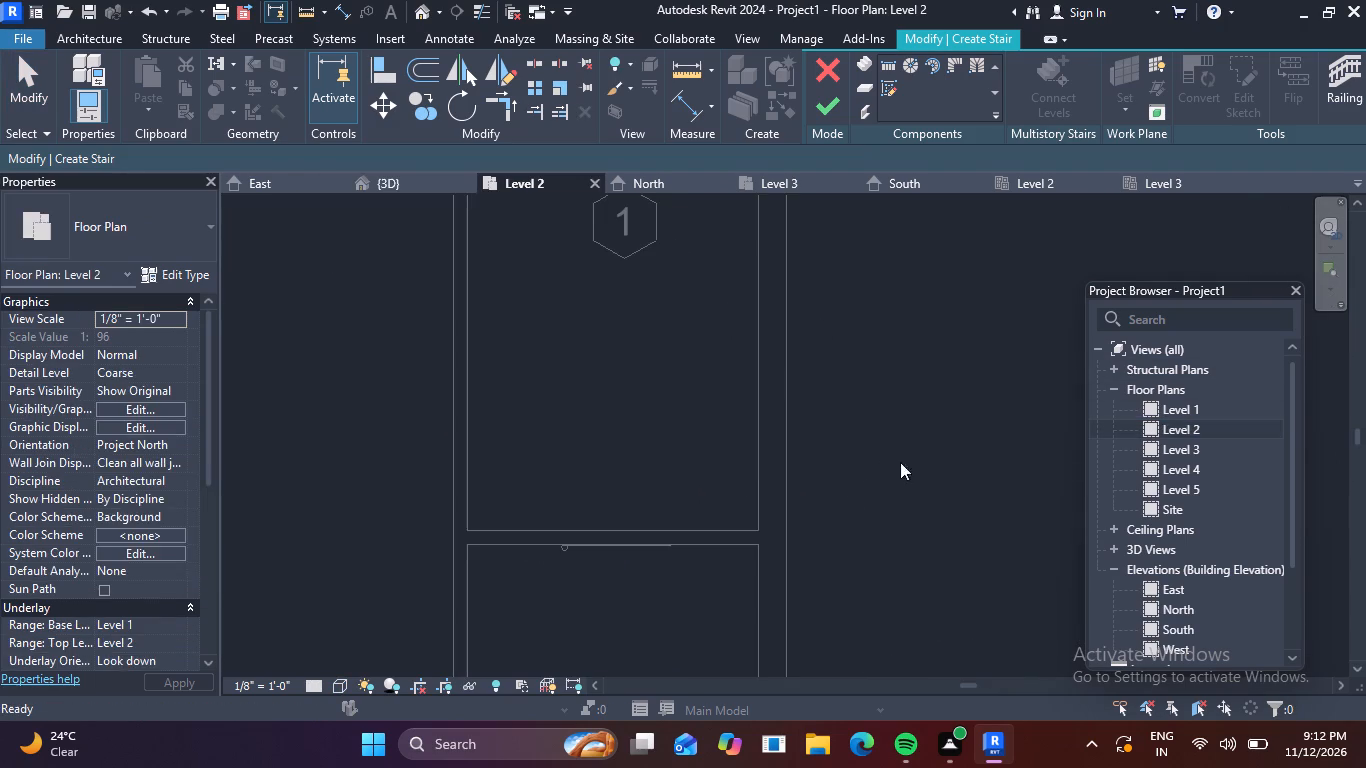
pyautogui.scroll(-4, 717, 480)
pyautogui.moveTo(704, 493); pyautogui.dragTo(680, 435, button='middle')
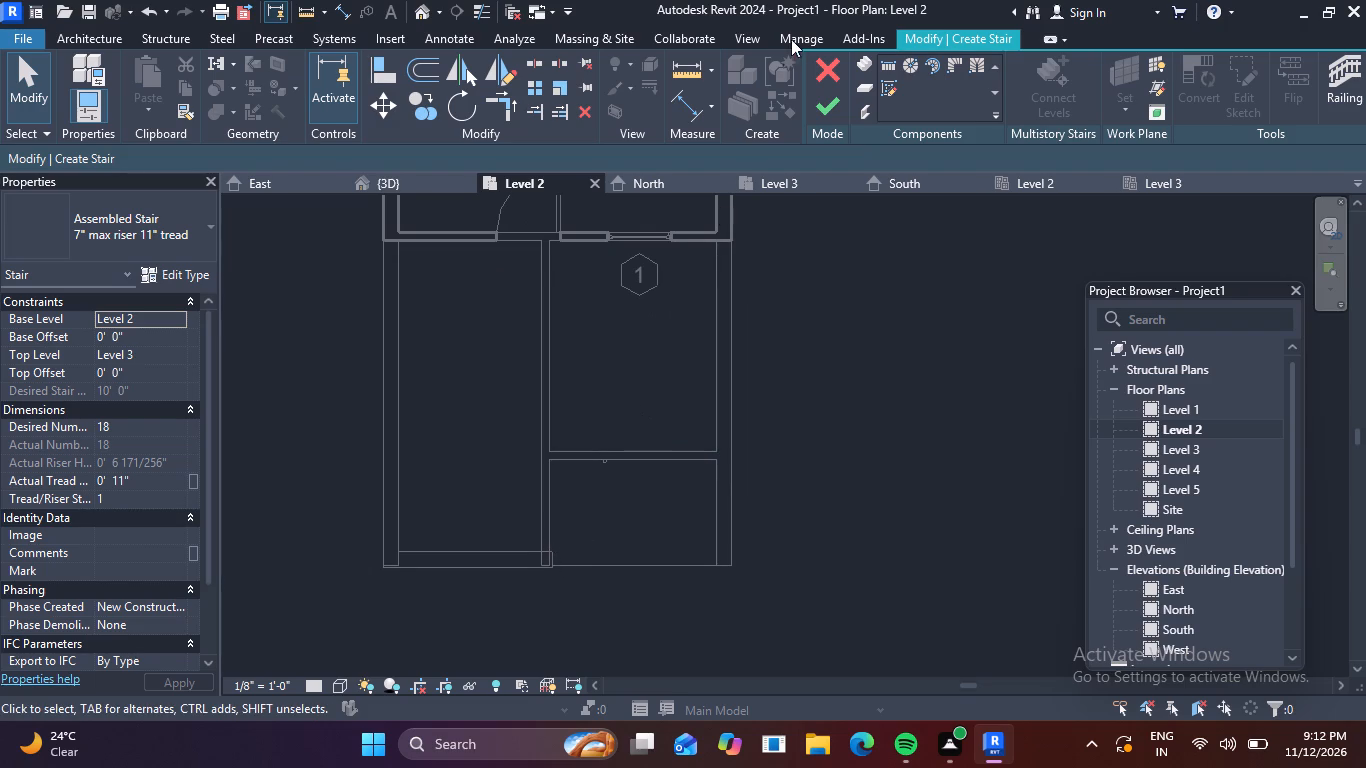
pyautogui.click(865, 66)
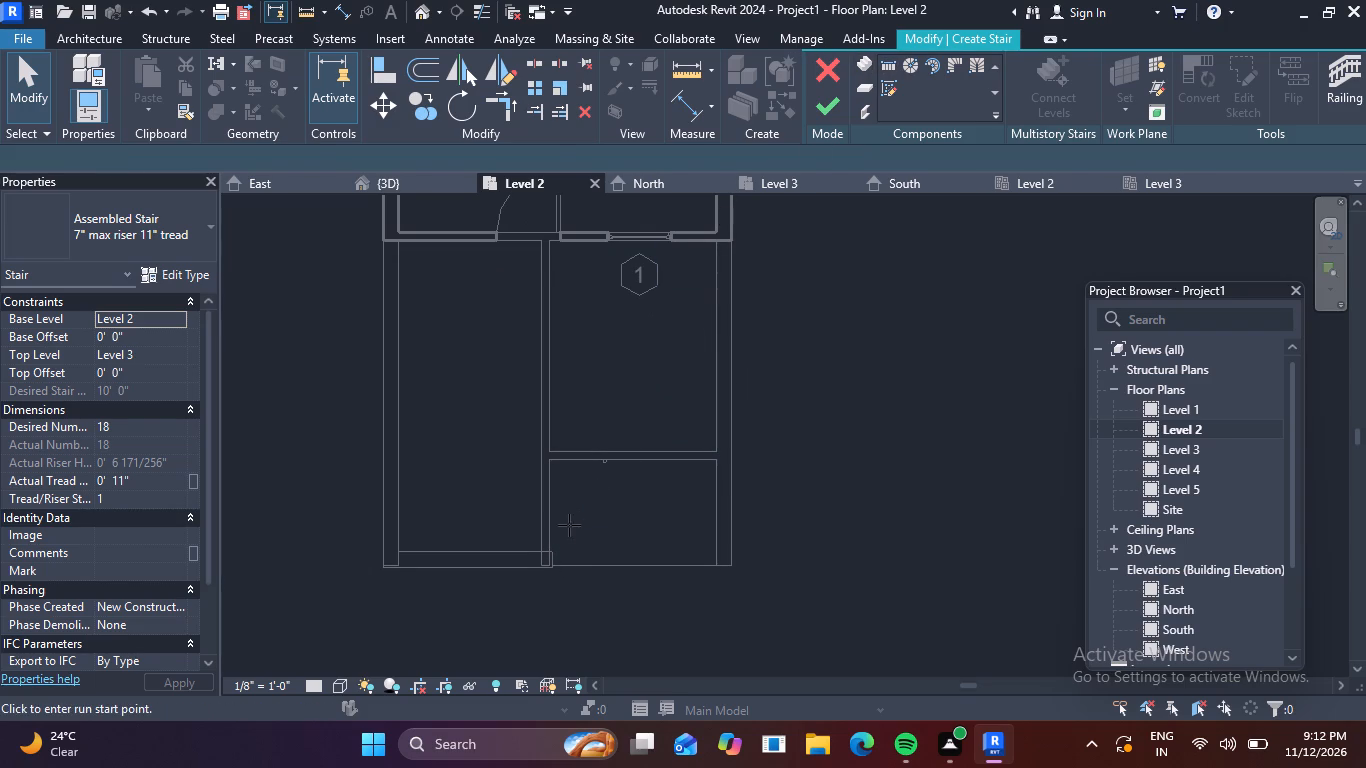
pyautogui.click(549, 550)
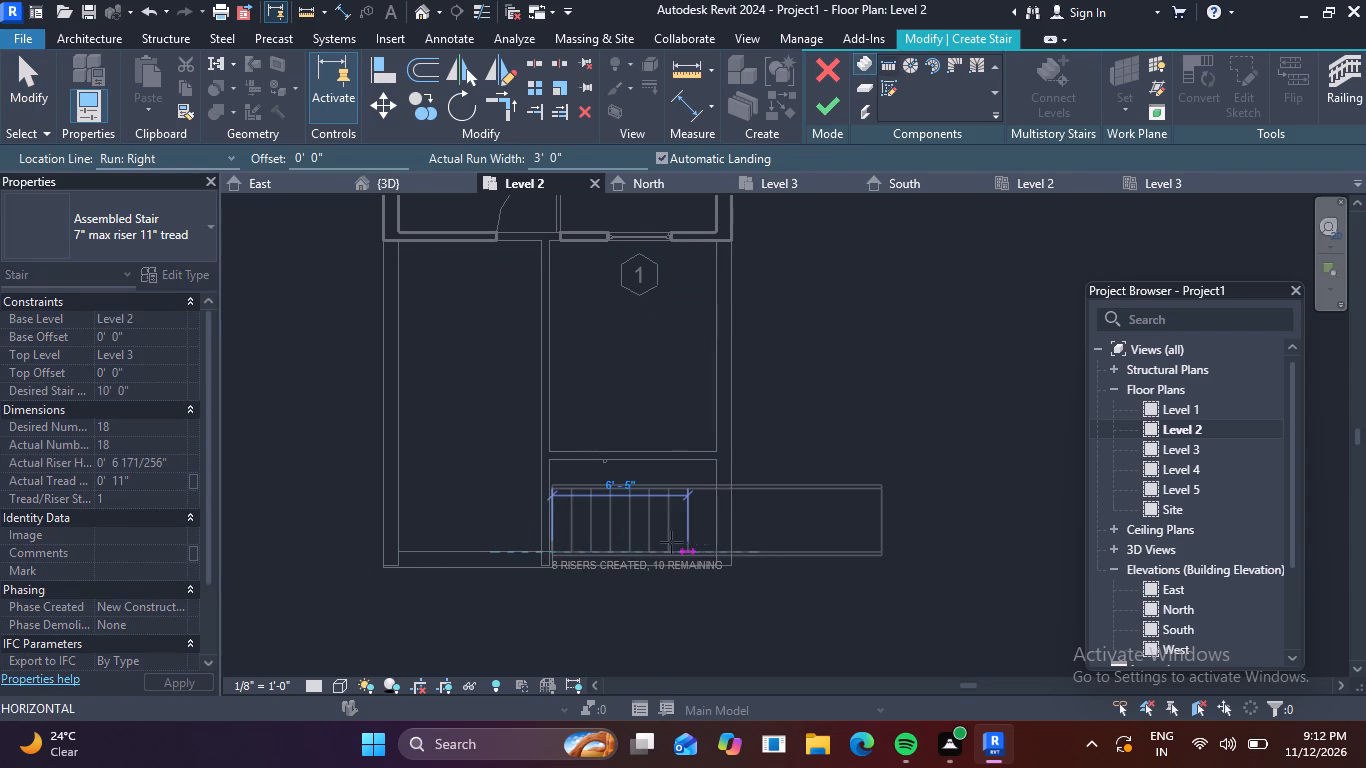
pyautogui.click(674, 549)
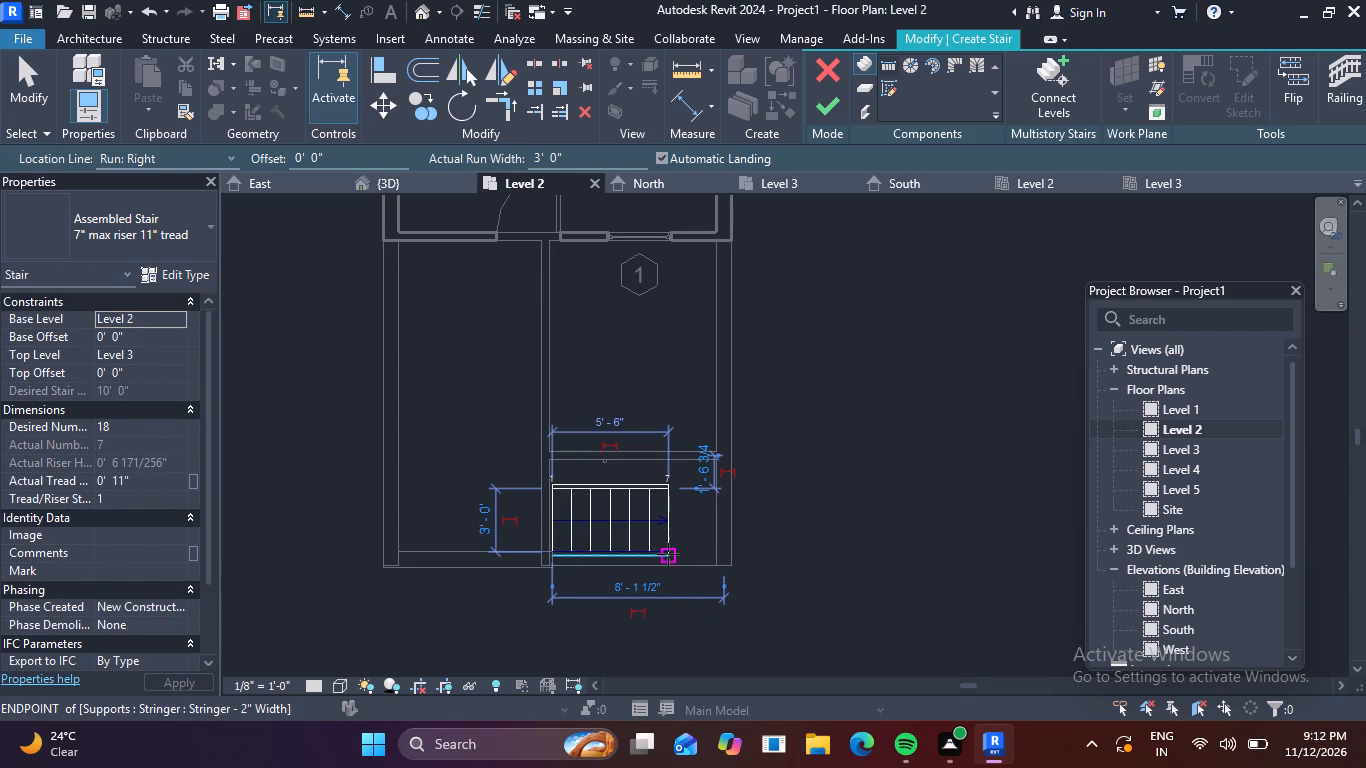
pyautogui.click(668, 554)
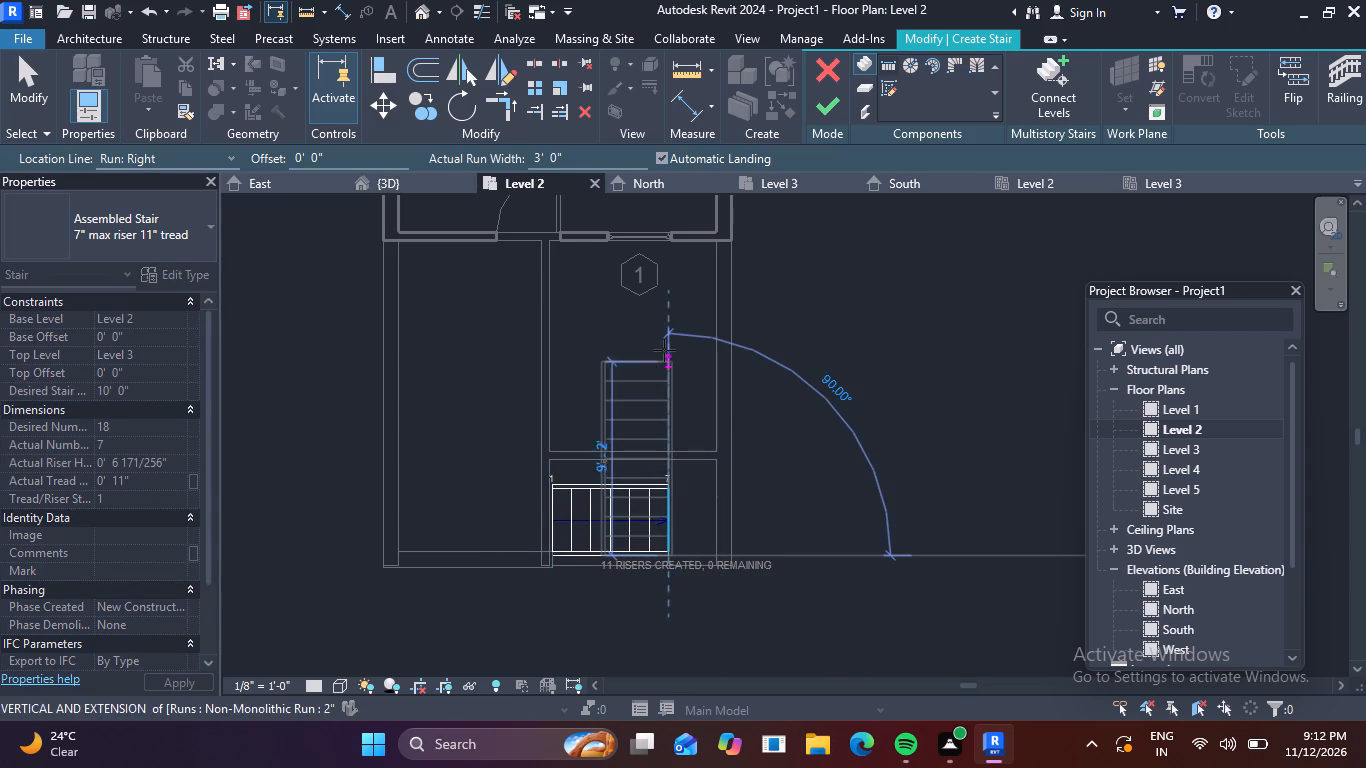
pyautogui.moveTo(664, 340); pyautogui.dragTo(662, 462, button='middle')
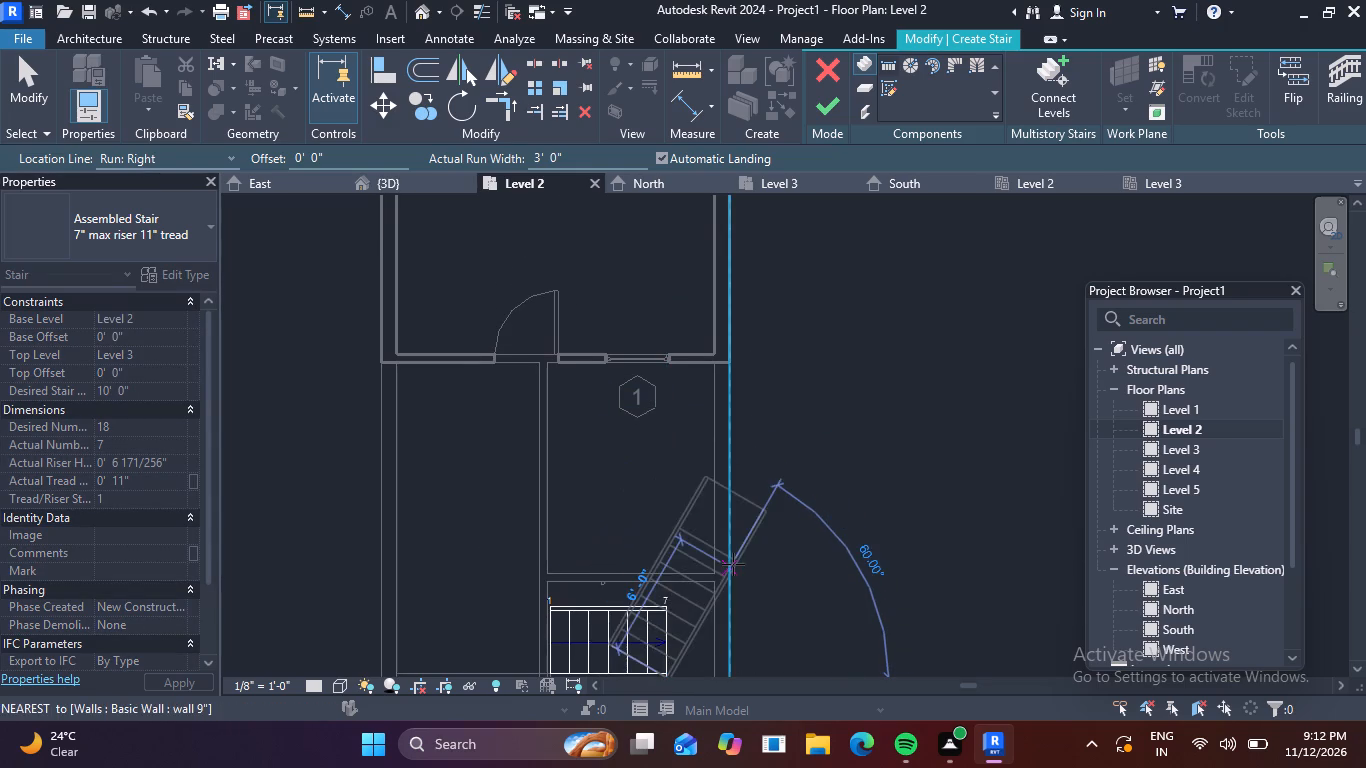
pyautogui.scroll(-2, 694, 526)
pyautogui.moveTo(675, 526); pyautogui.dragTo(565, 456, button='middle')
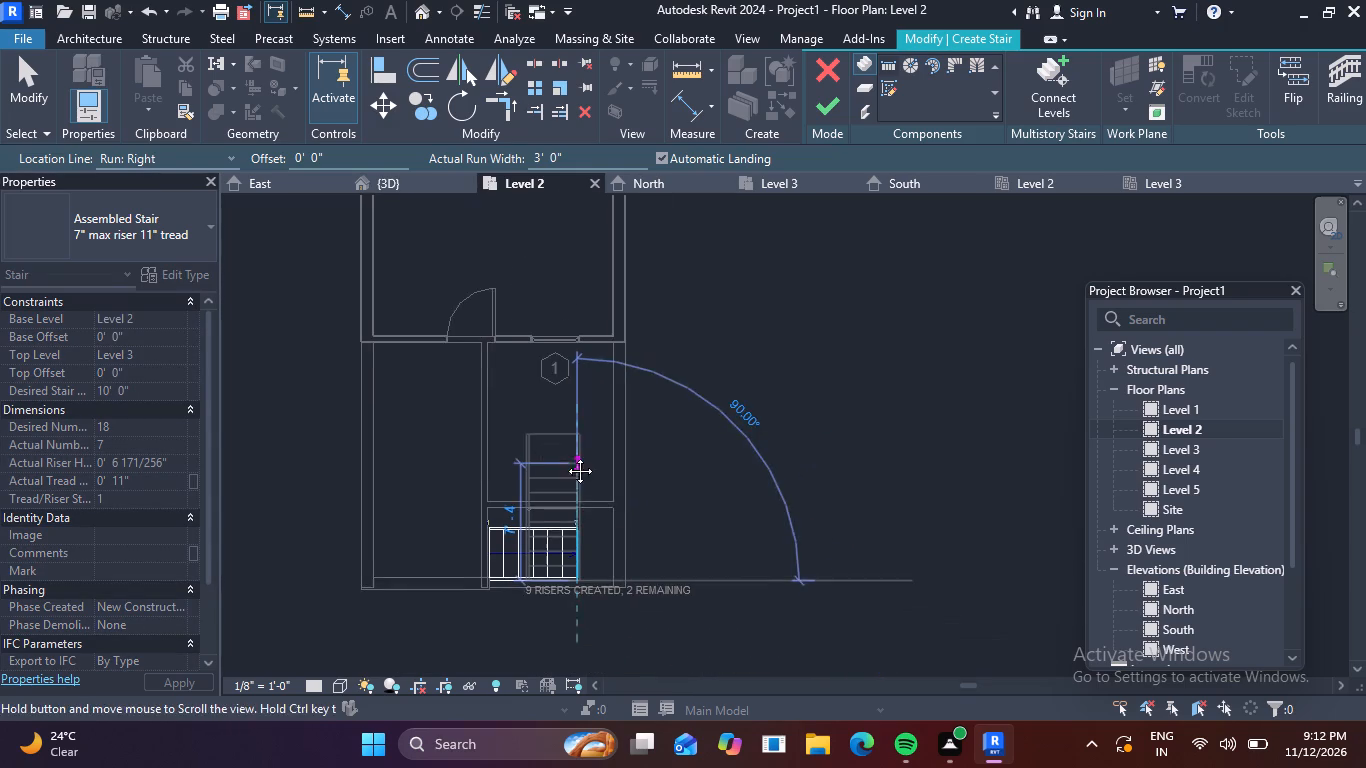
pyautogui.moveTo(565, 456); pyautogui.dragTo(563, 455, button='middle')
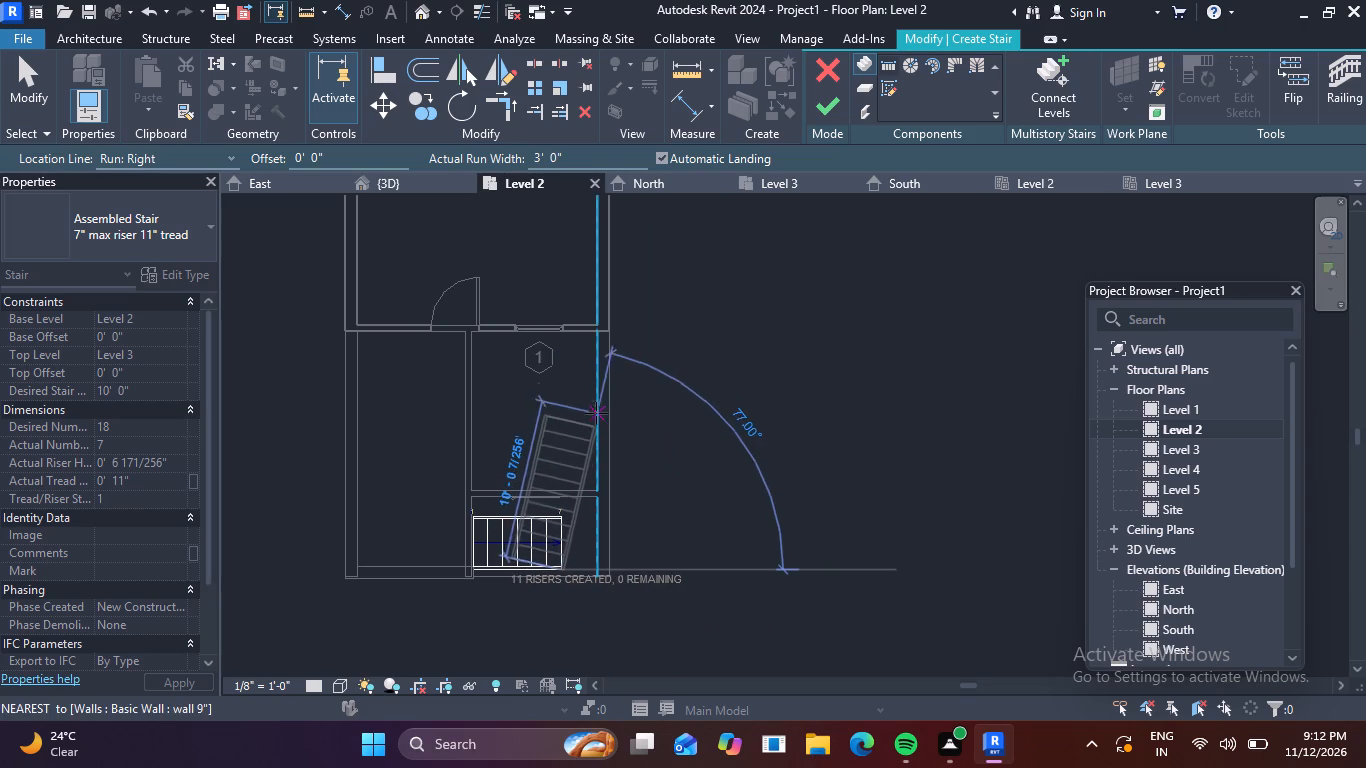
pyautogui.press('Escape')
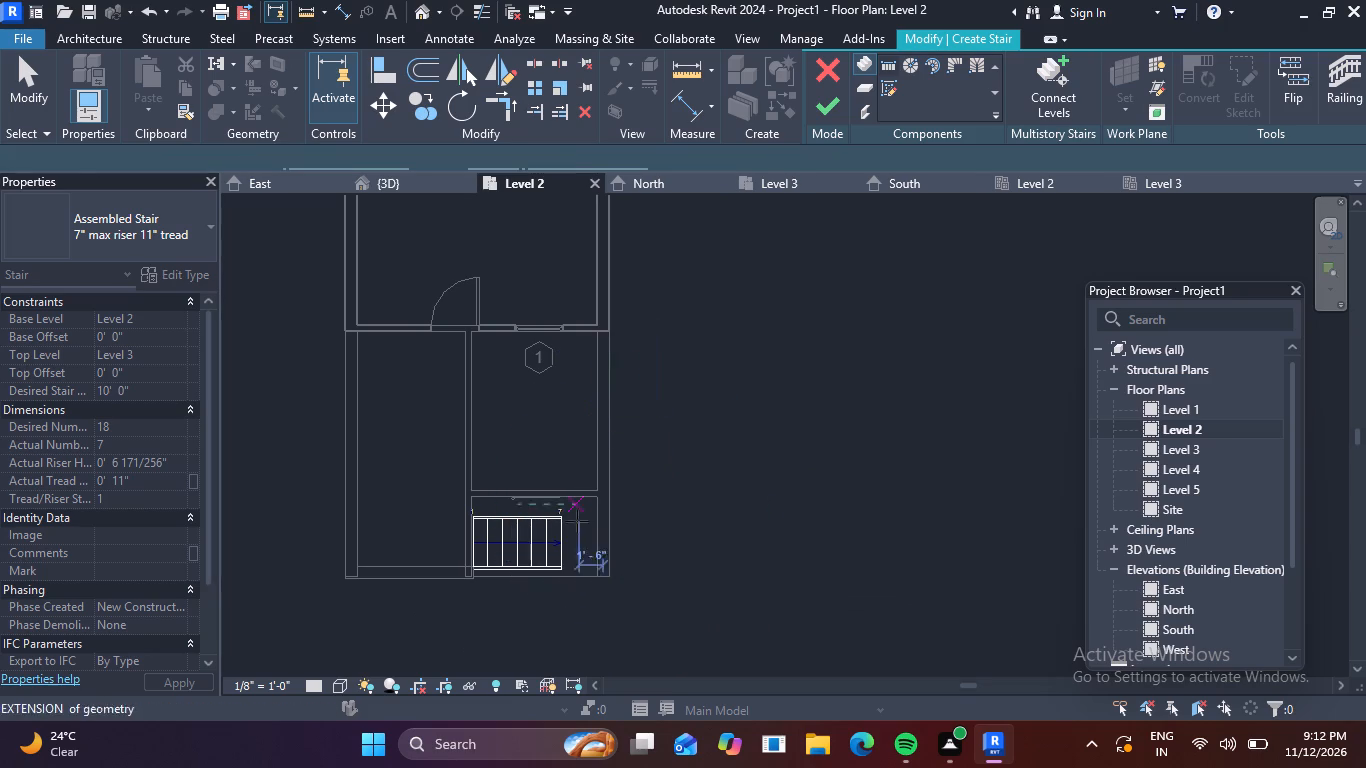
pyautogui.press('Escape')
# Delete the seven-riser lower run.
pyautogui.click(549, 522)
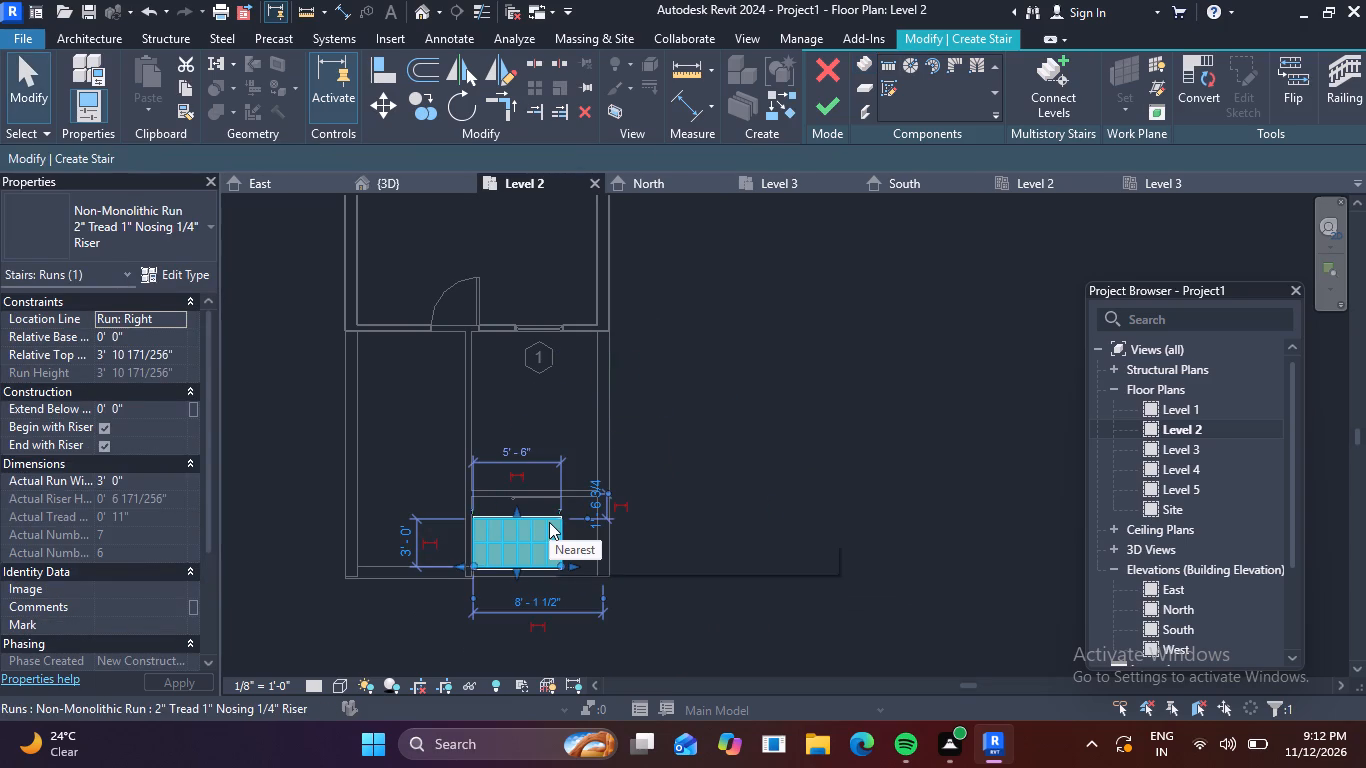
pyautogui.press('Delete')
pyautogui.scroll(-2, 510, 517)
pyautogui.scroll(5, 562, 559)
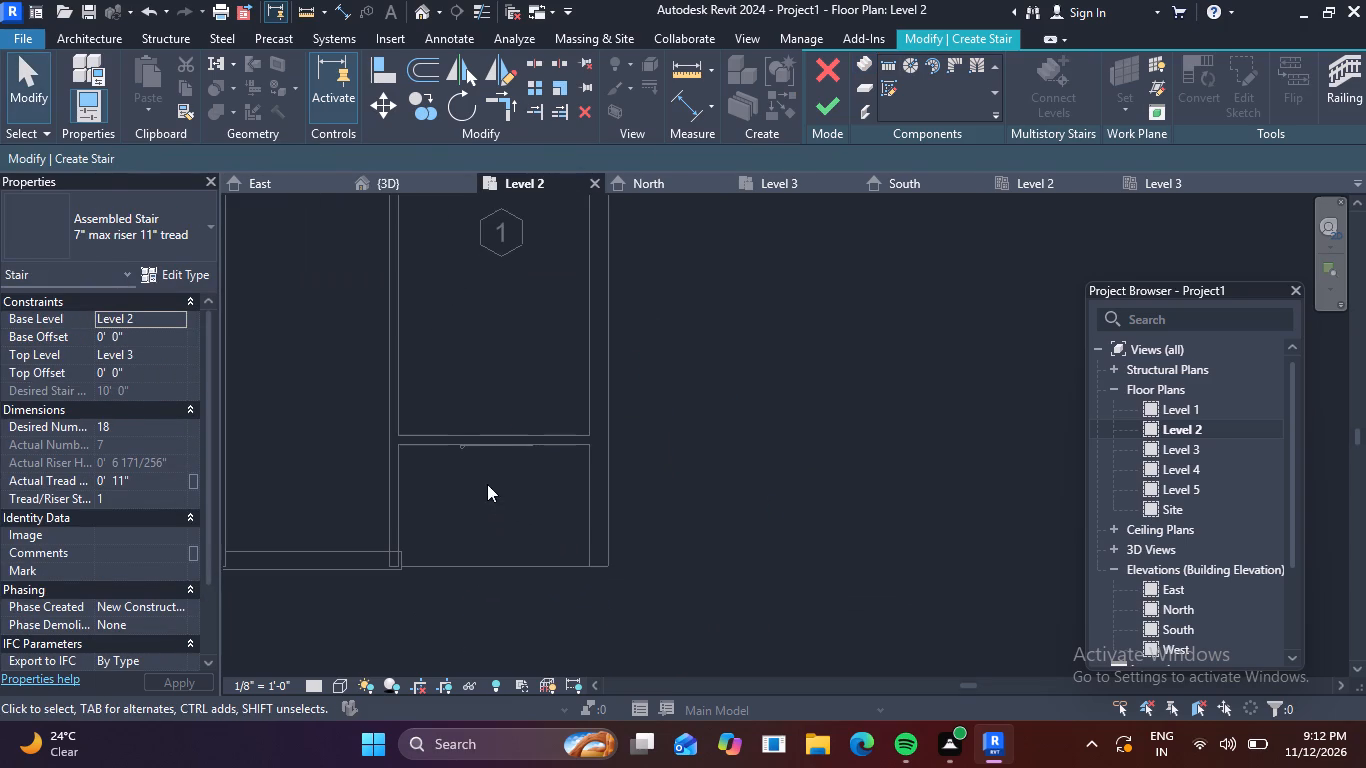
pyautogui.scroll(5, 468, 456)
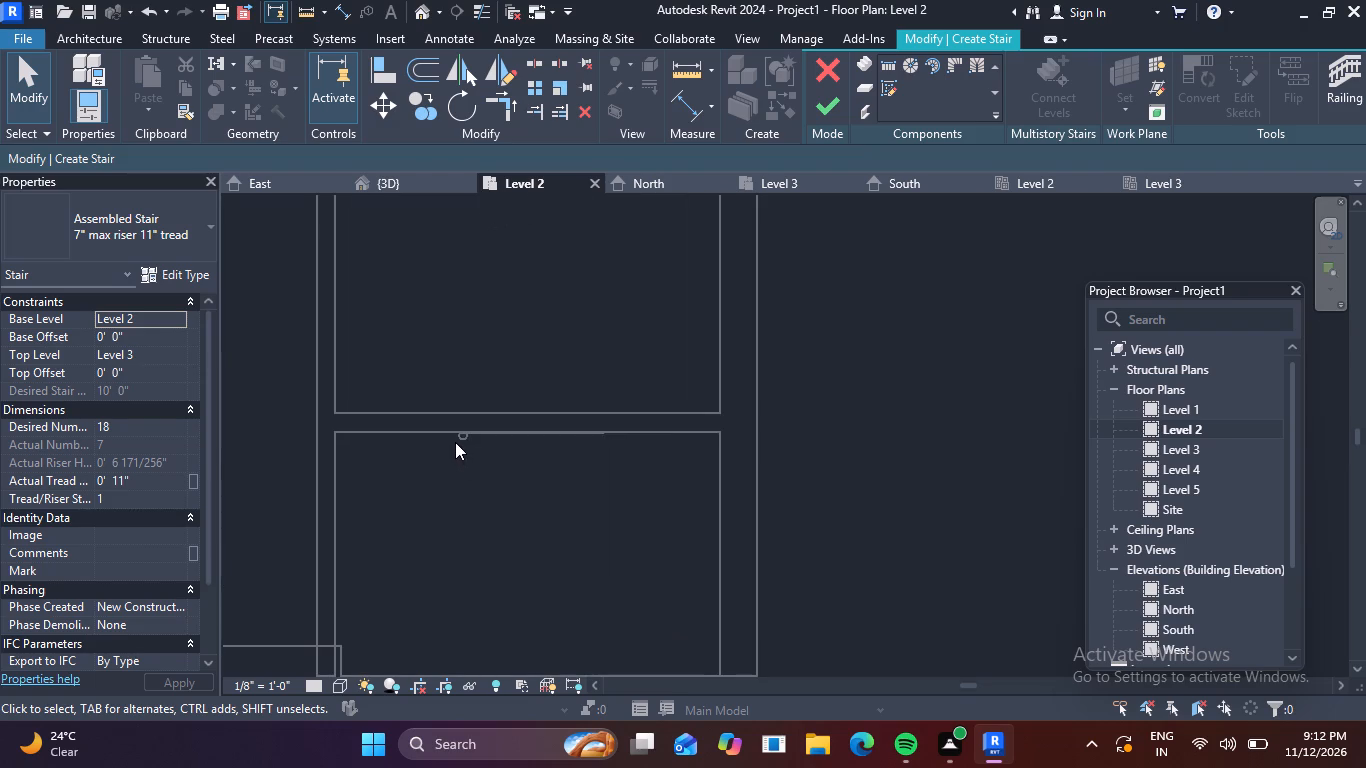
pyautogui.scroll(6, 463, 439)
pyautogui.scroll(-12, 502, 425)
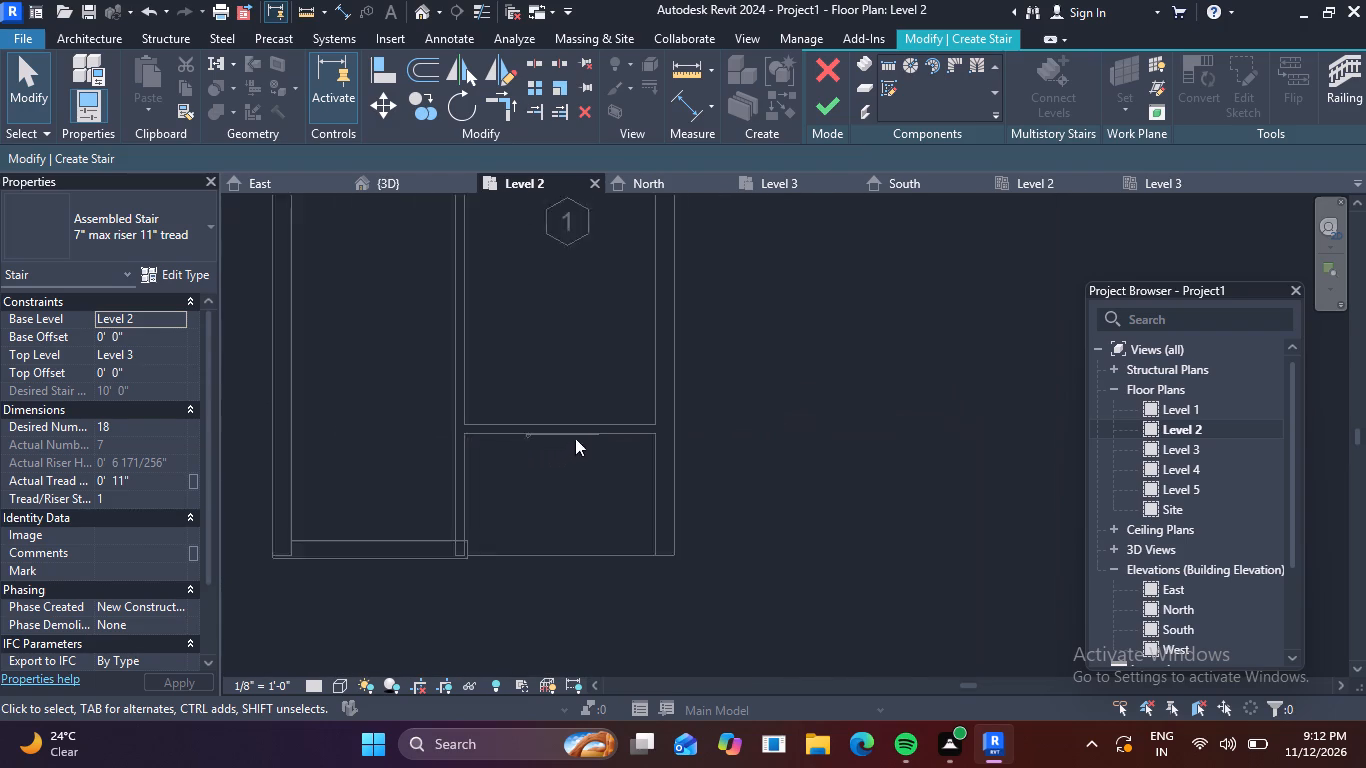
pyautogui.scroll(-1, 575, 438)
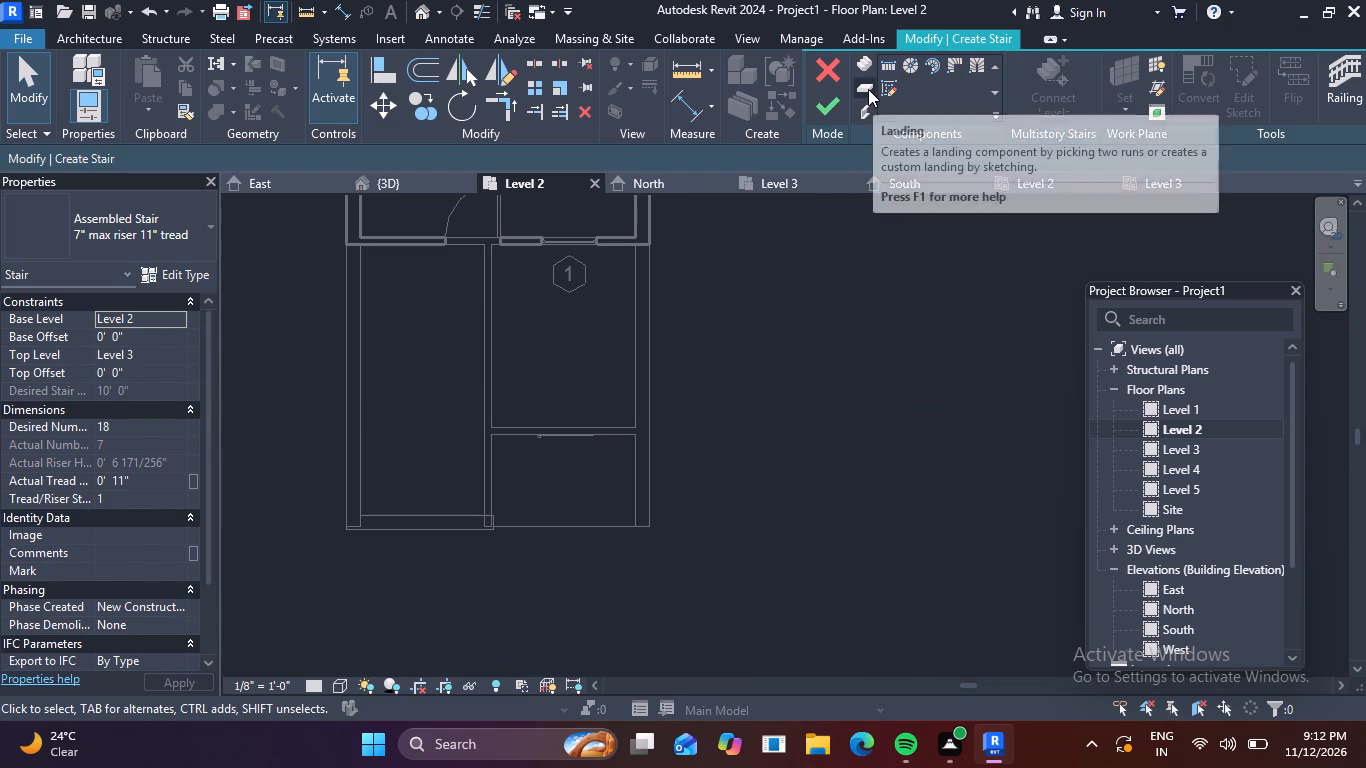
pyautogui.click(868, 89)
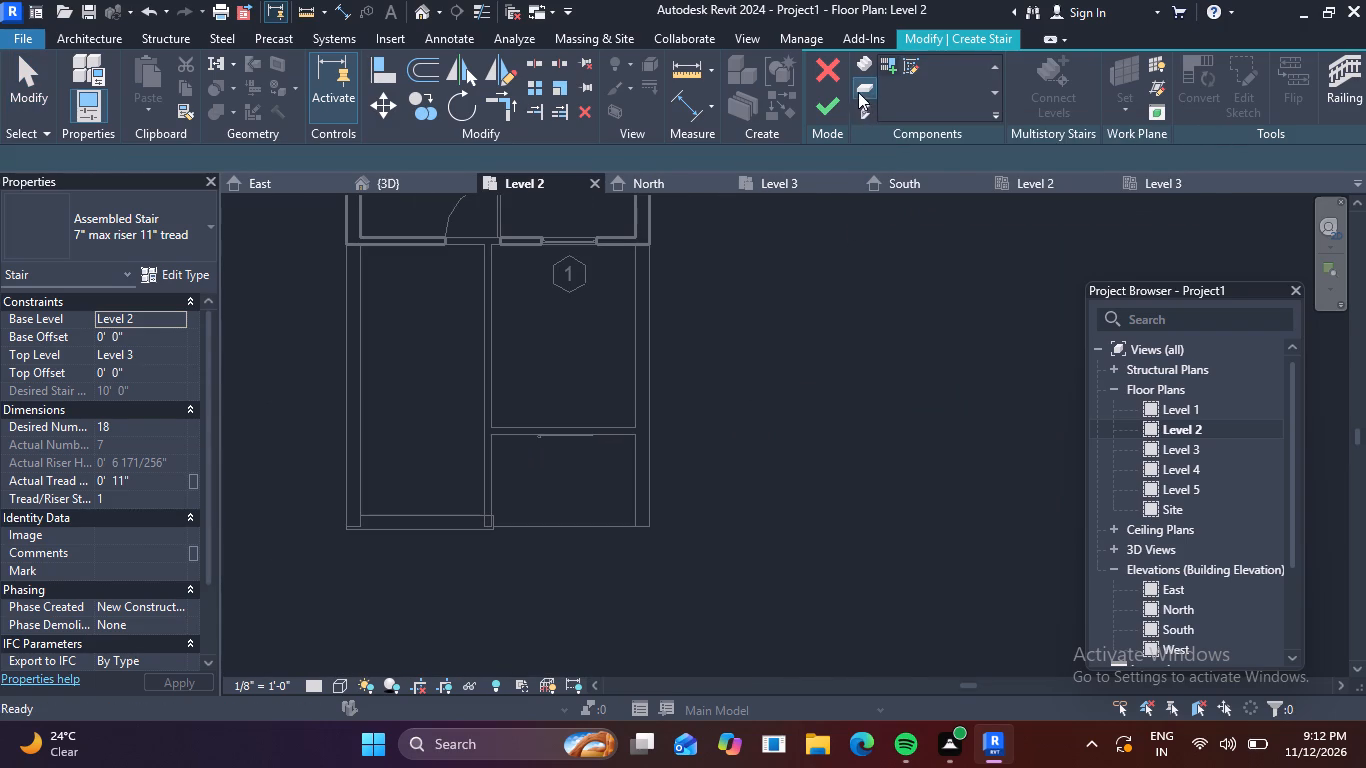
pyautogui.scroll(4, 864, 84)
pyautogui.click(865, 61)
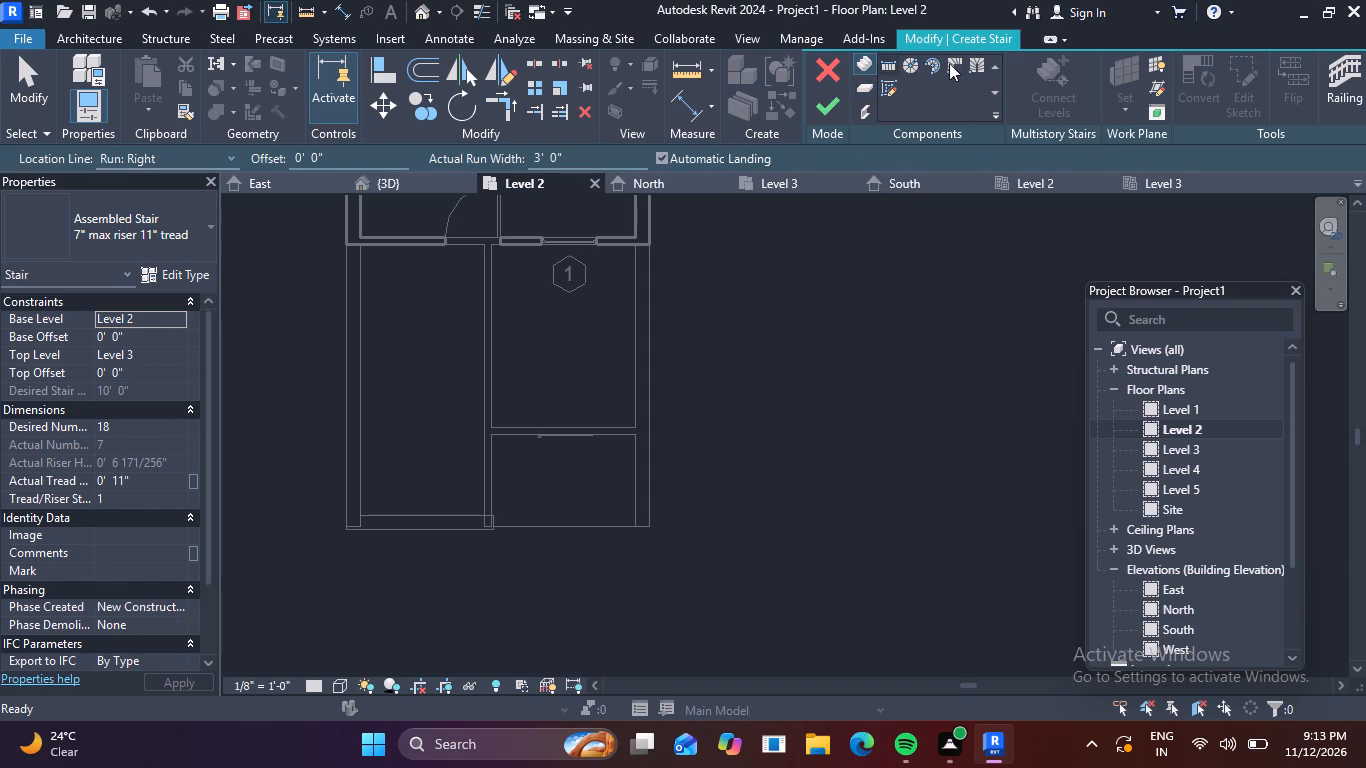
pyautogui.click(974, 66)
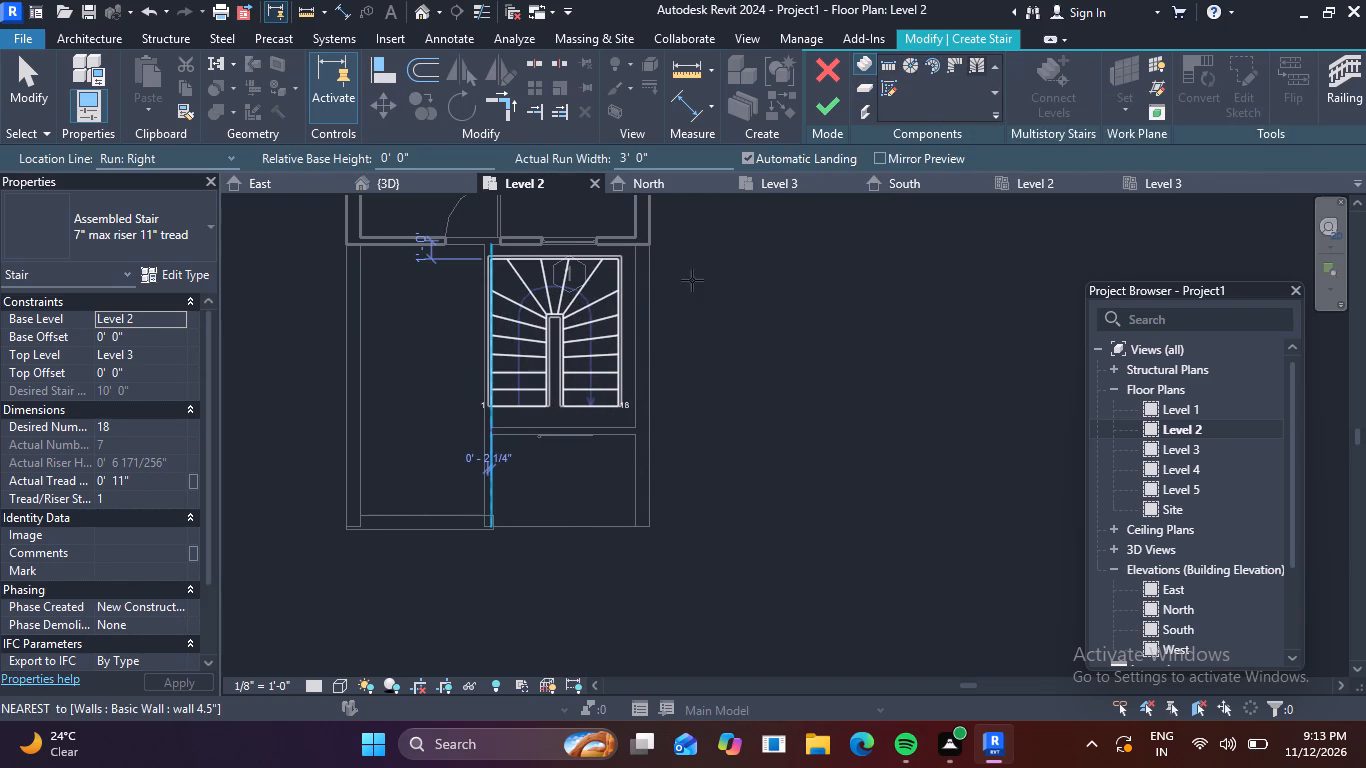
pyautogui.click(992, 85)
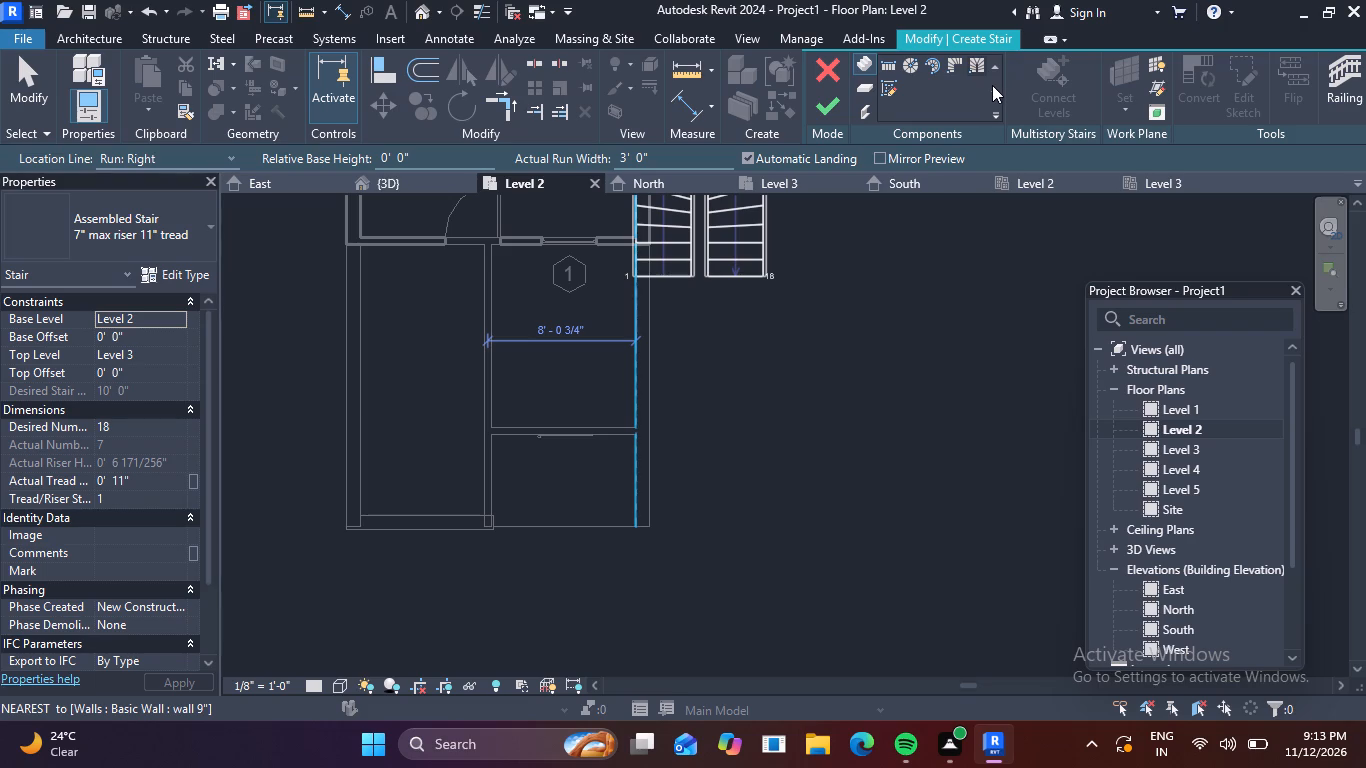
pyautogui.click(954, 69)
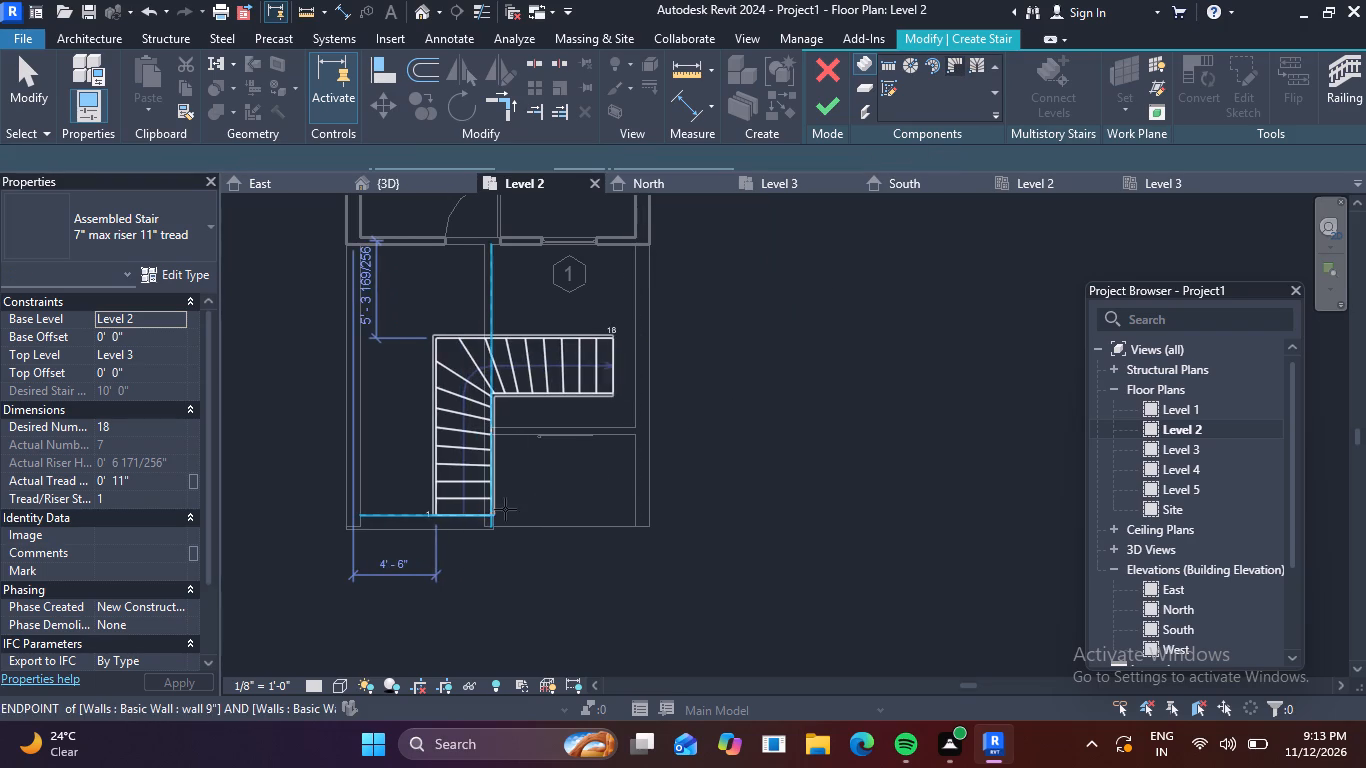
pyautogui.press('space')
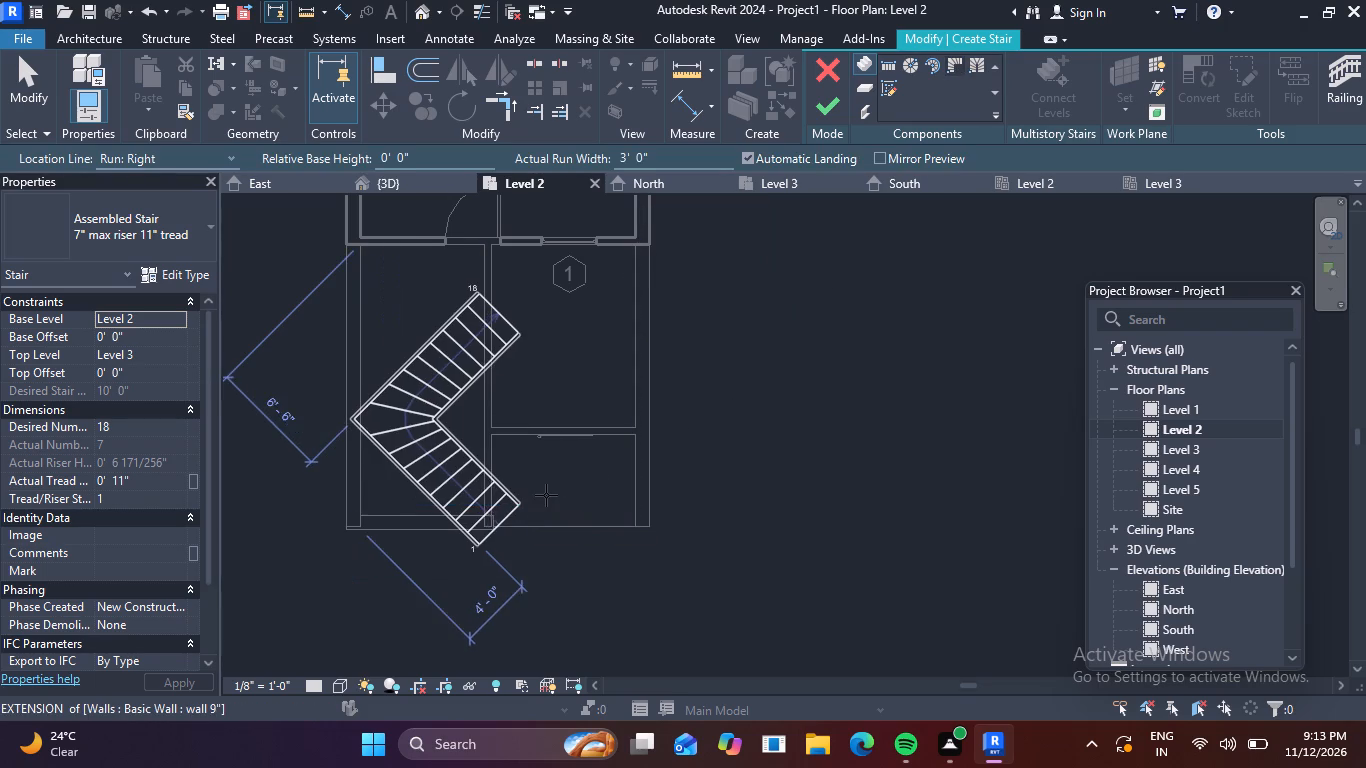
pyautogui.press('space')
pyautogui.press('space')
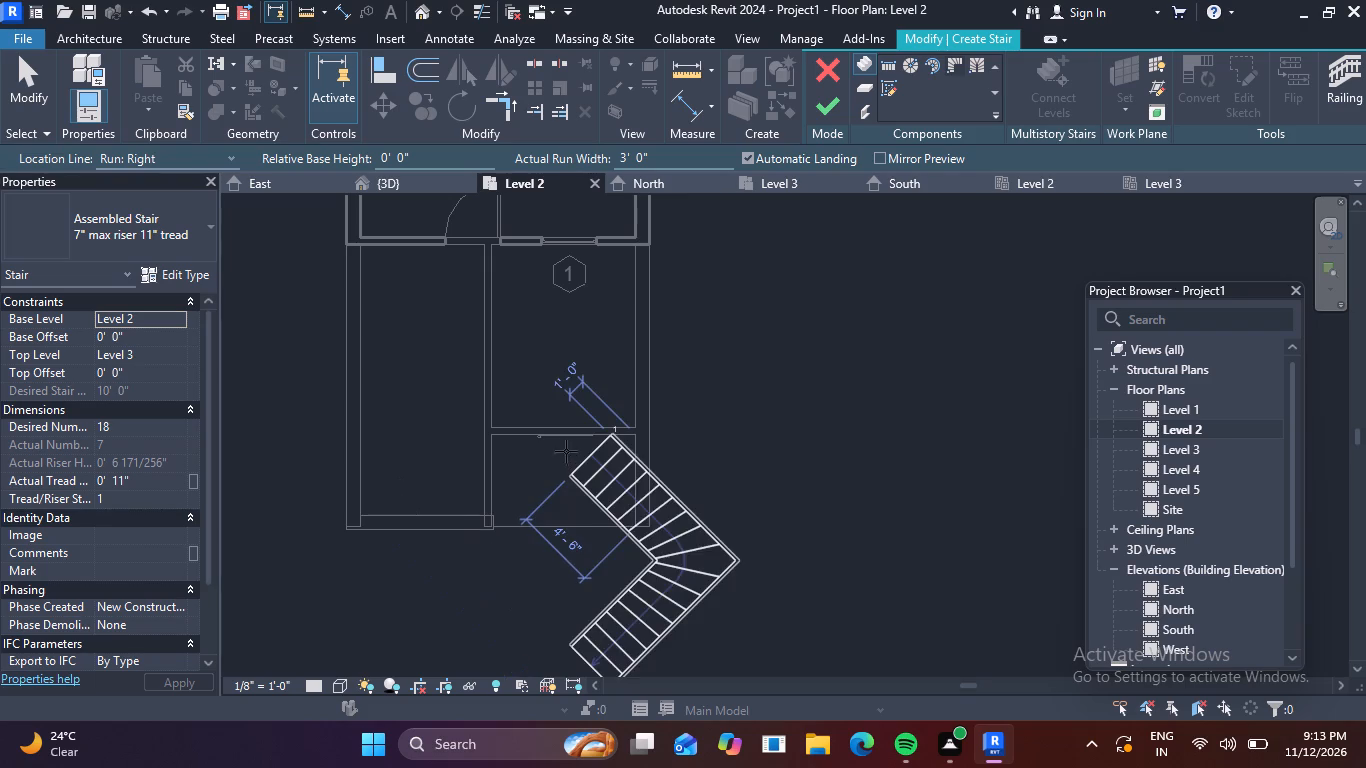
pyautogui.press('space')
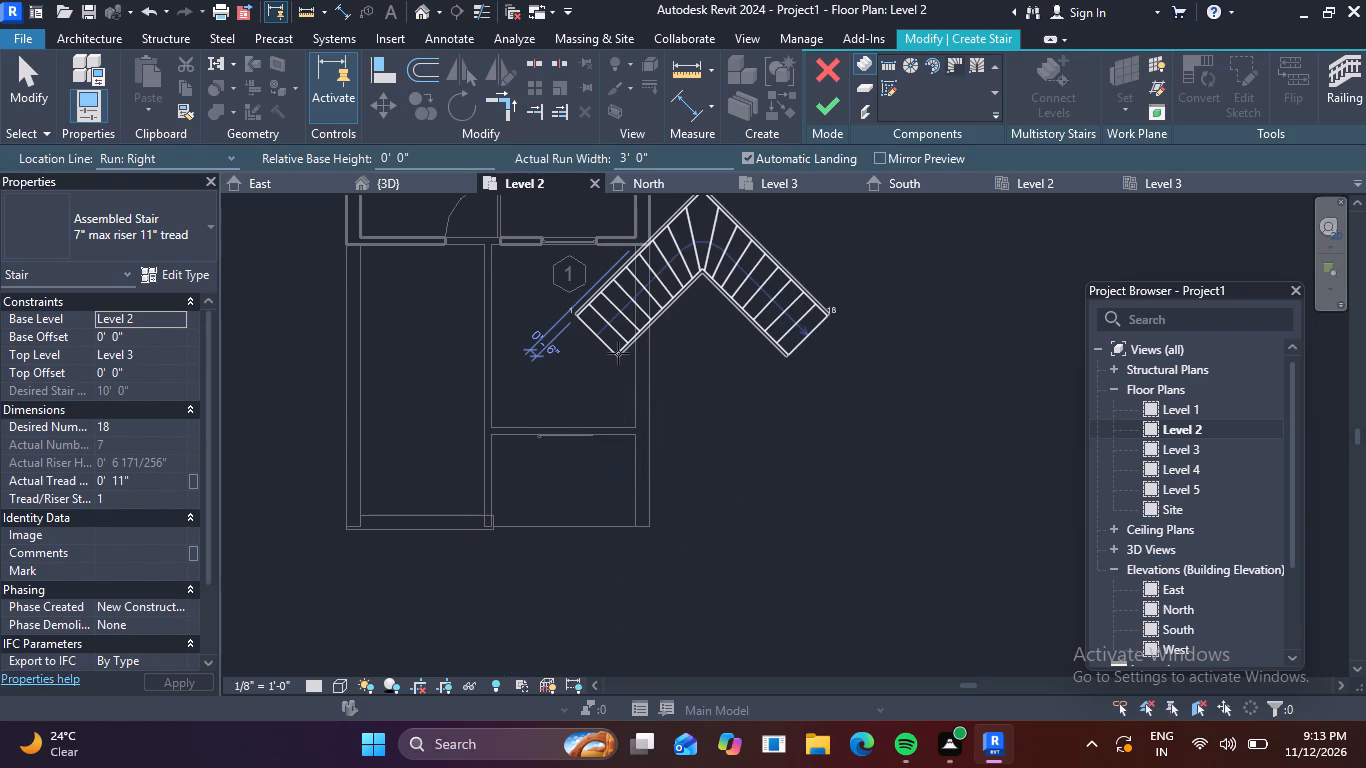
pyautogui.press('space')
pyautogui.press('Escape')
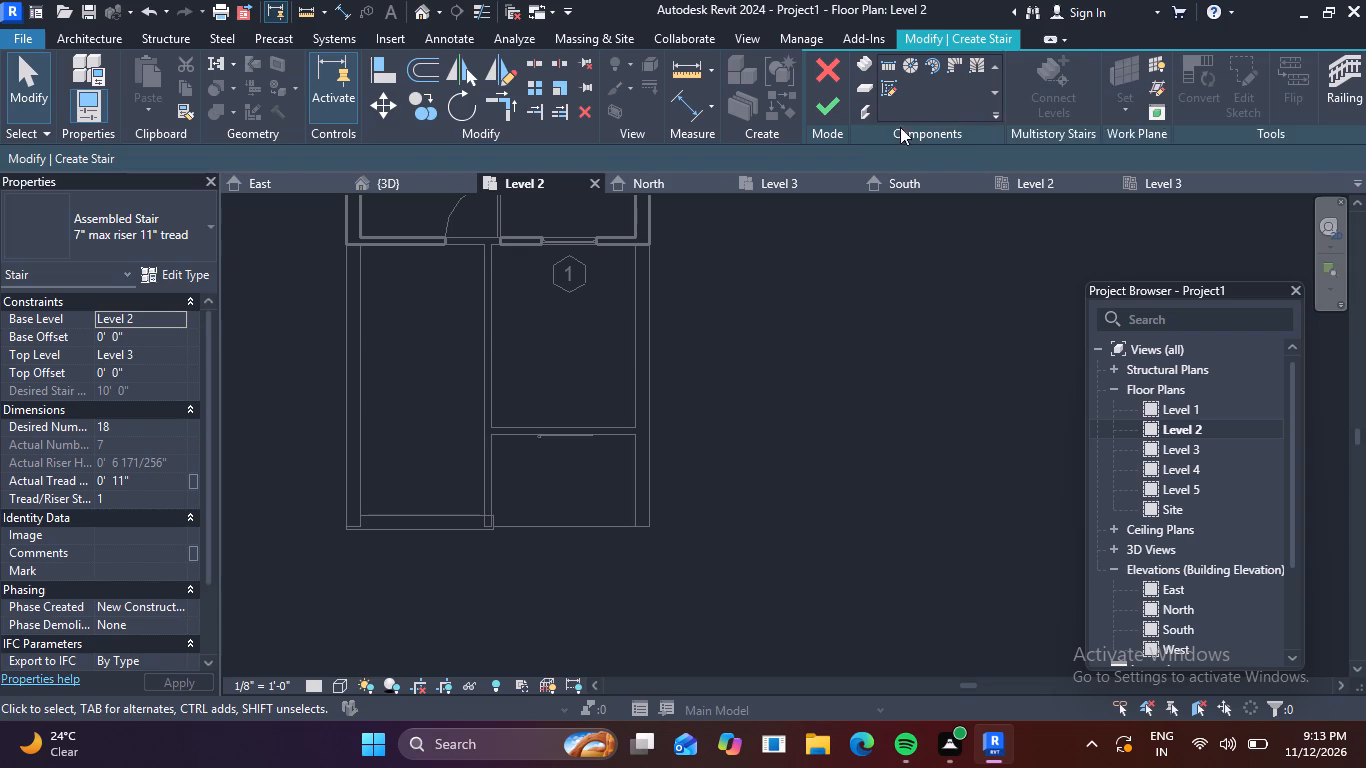
# Draw a six-riser straight lower run about 4'-7" long from the front parapet's inner end toward the terrace's outer edge.
pyautogui.click(872, 67)
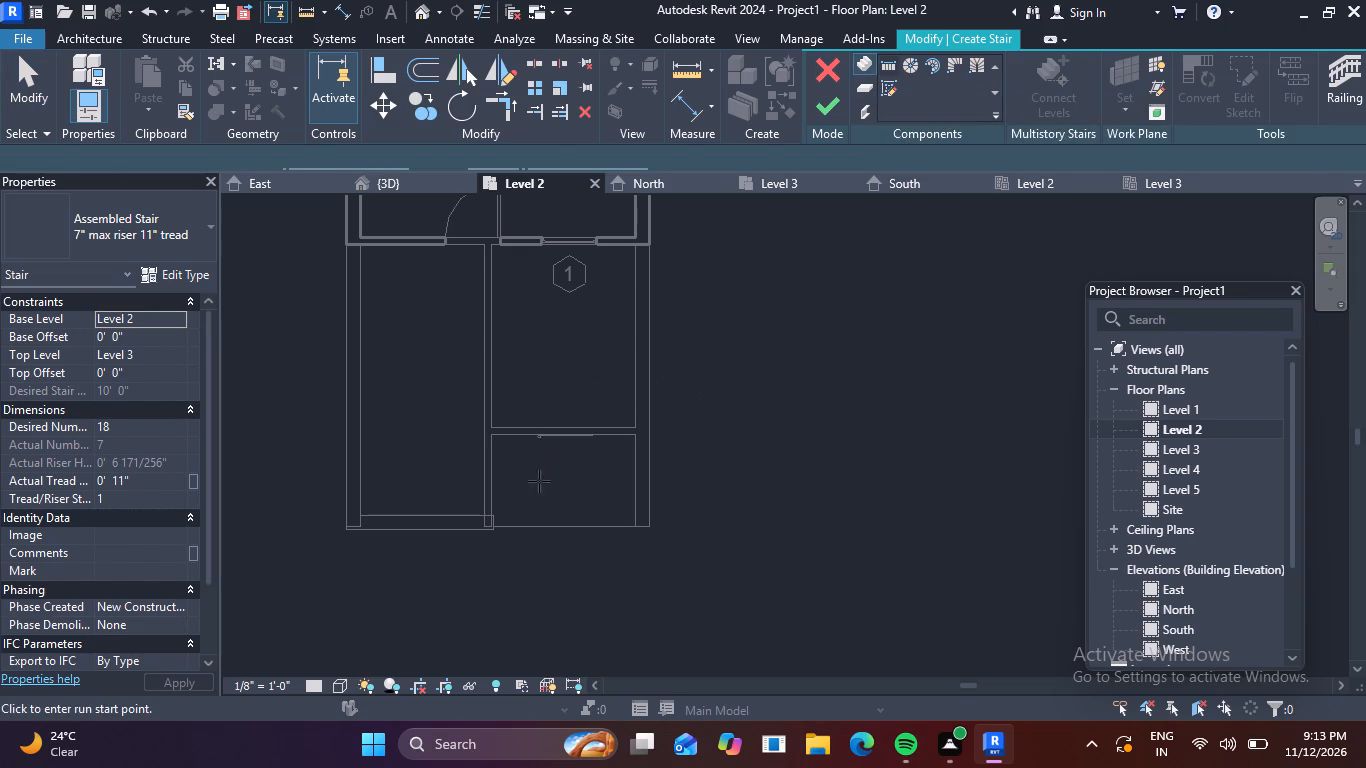
pyautogui.click(494, 511)
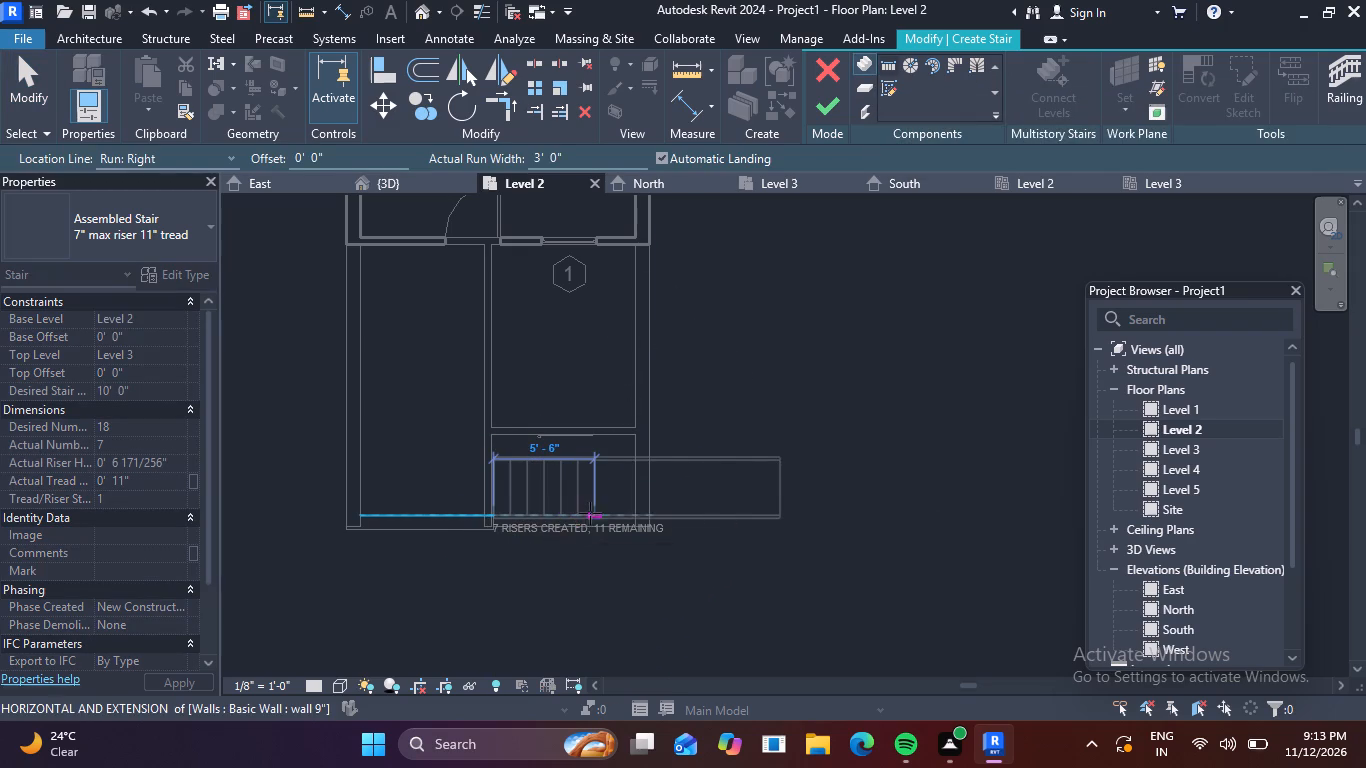
pyautogui.click(578, 514)
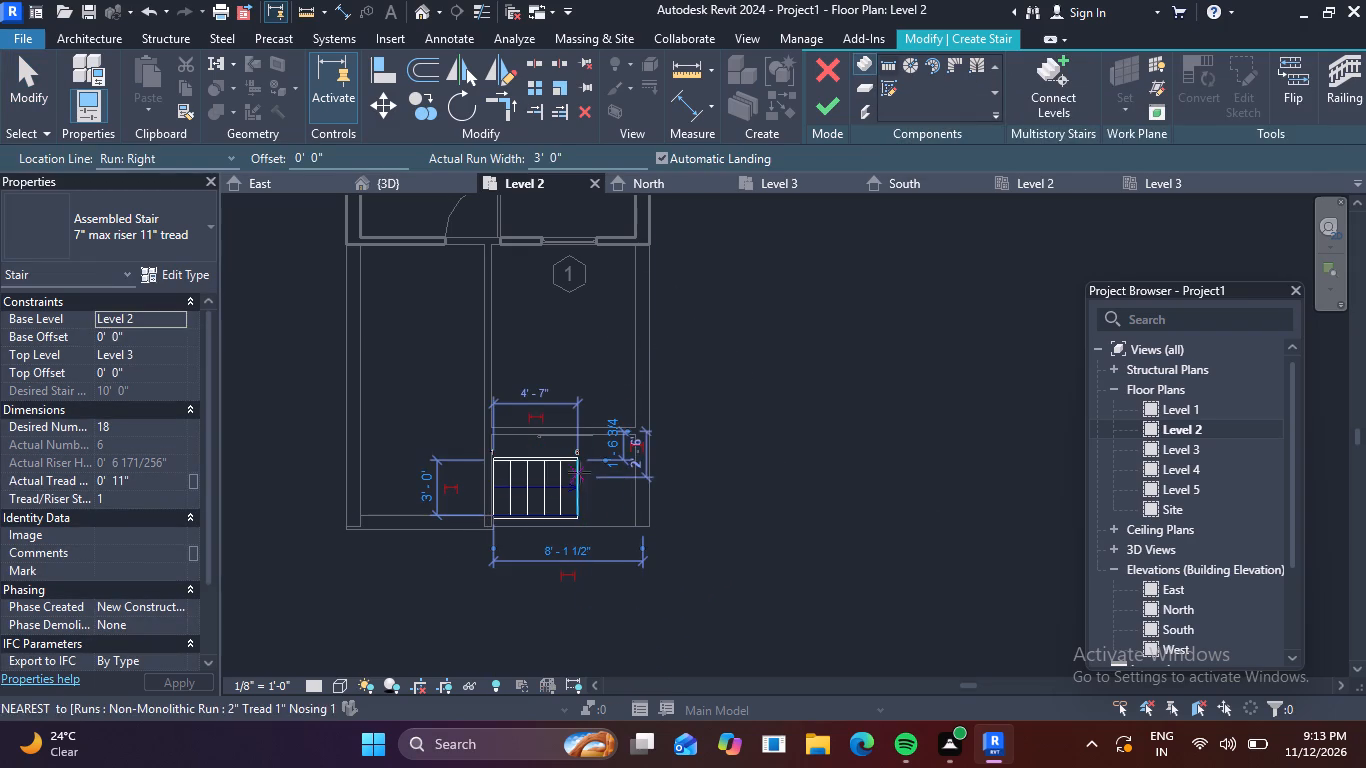
# Draw a twelve-riser upper run about 10'-1" long along the outer wall's inner face toward the house, starting level with the lower run's inner edge.
pyautogui.scroll(6, 581, 467)
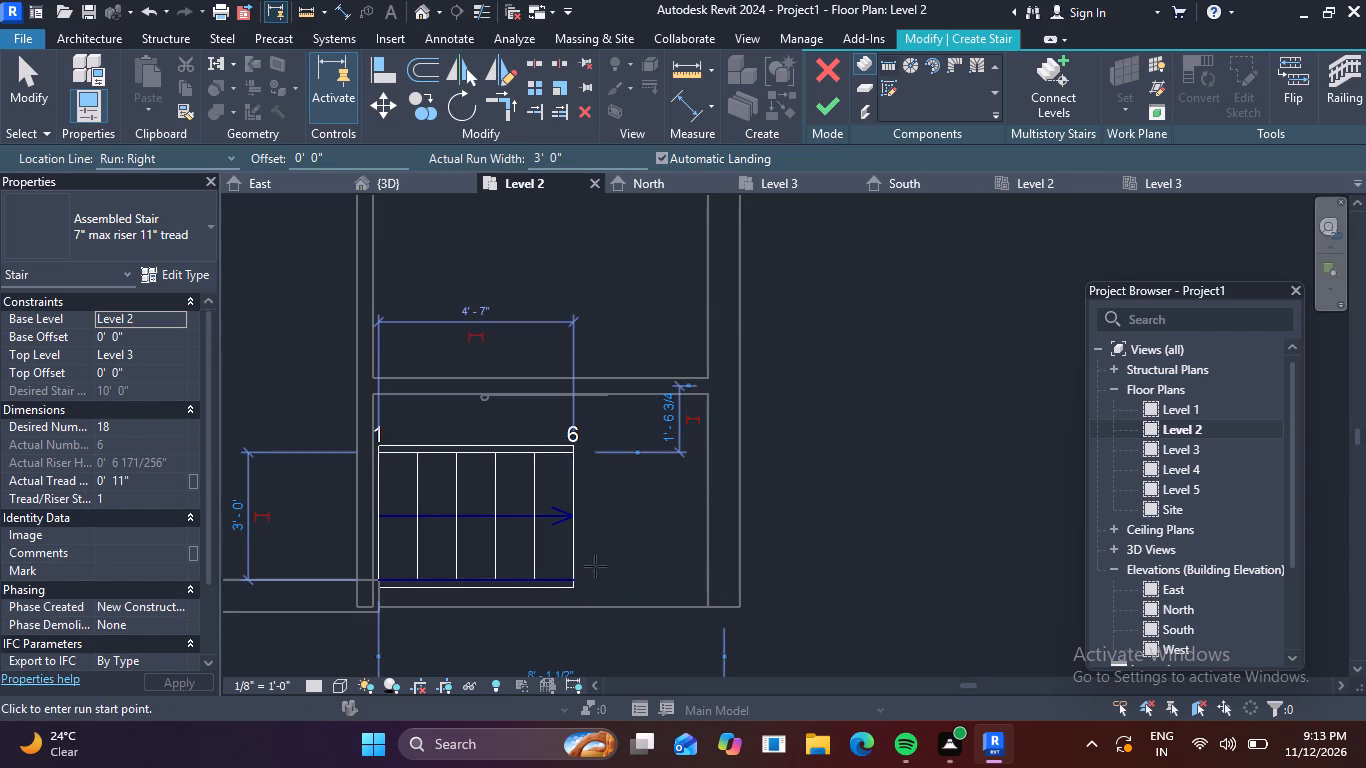
pyautogui.click(571, 451)
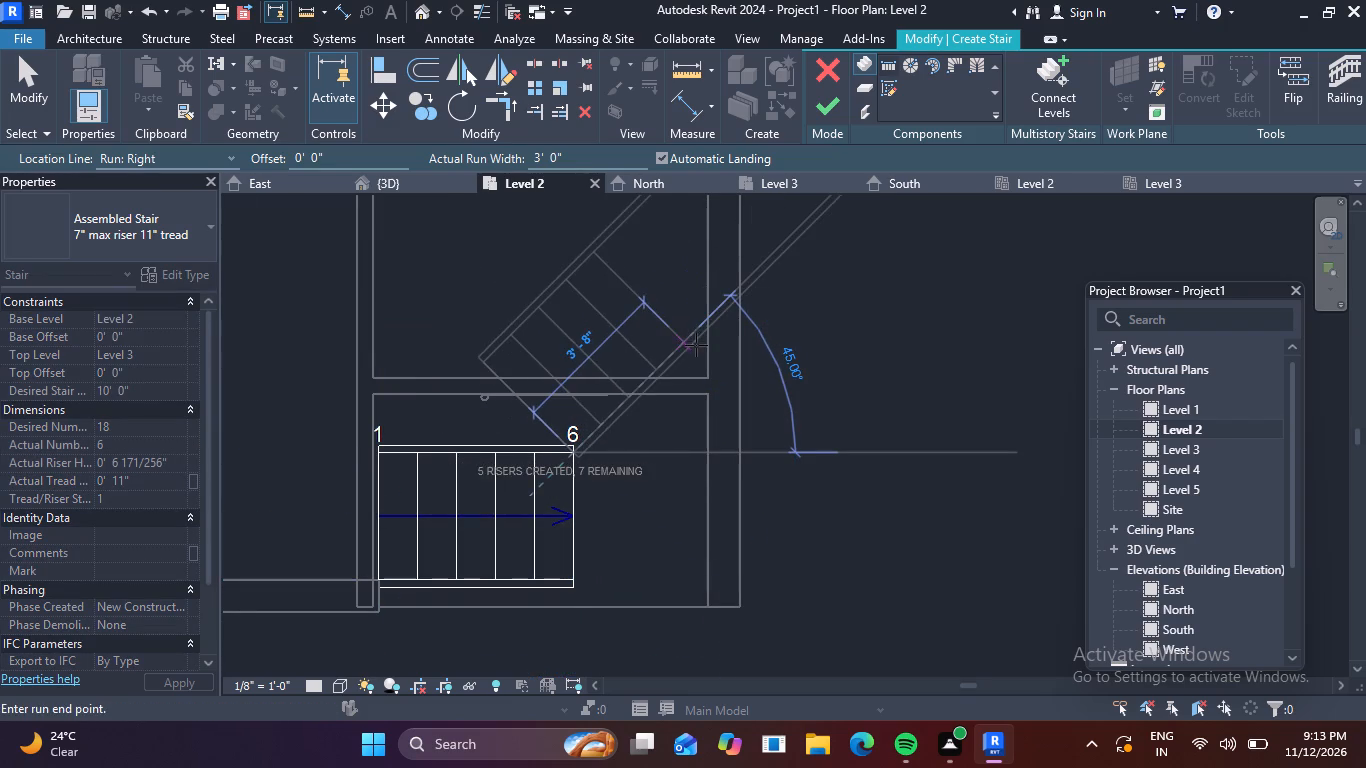
pyautogui.press('Escape')
pyautogui.click(711, 459)
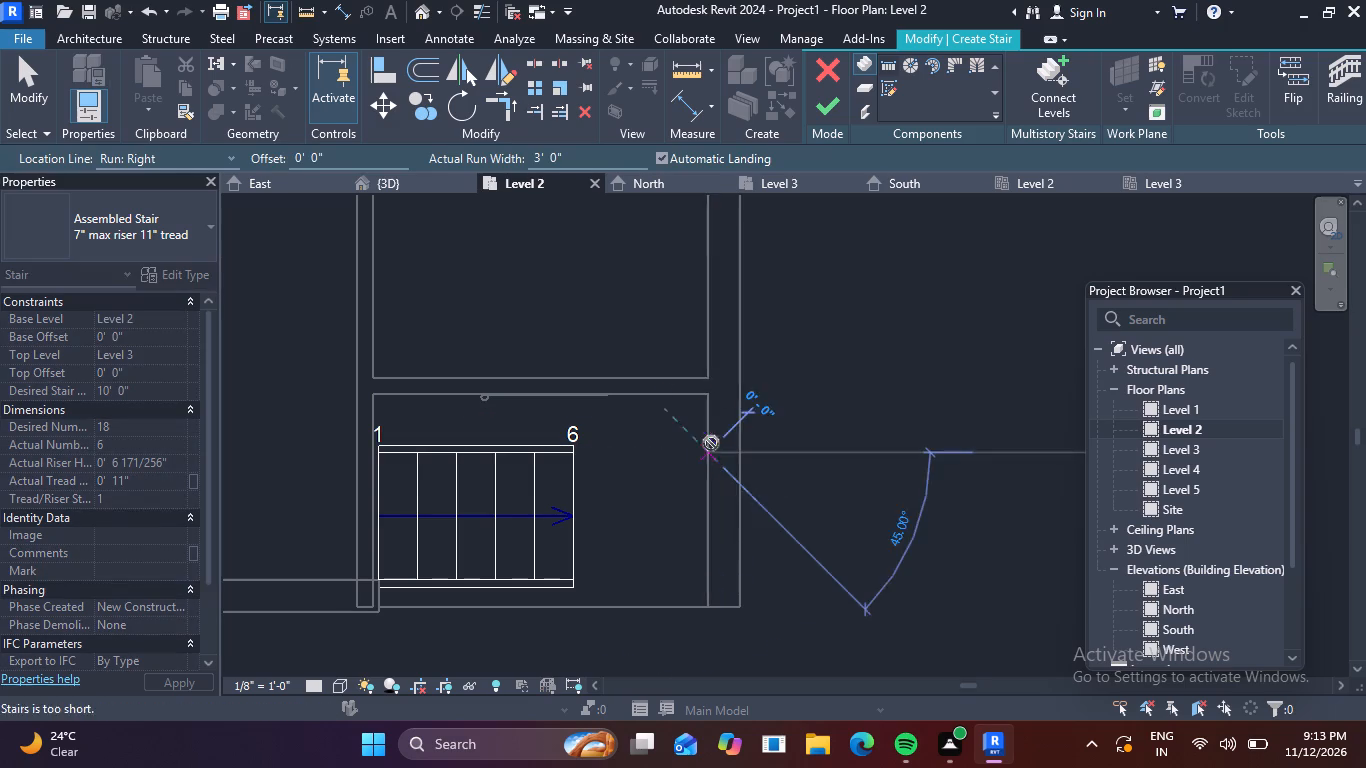
pyautogui.scroll(-1, 695, 367)
pyautogui.moveTo(702, 377); pyautogui.dragTo(716, 589, button='middle')
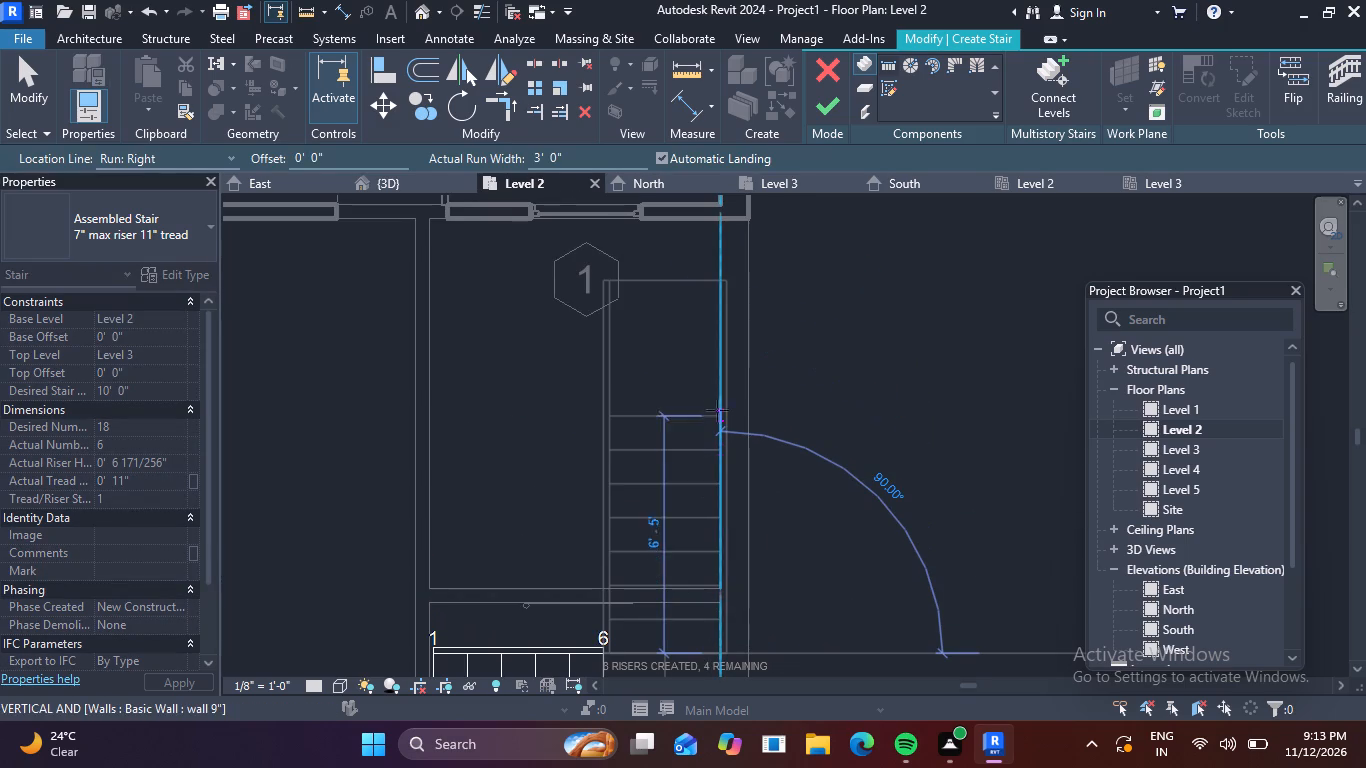
pyautogui.click(711, 275)
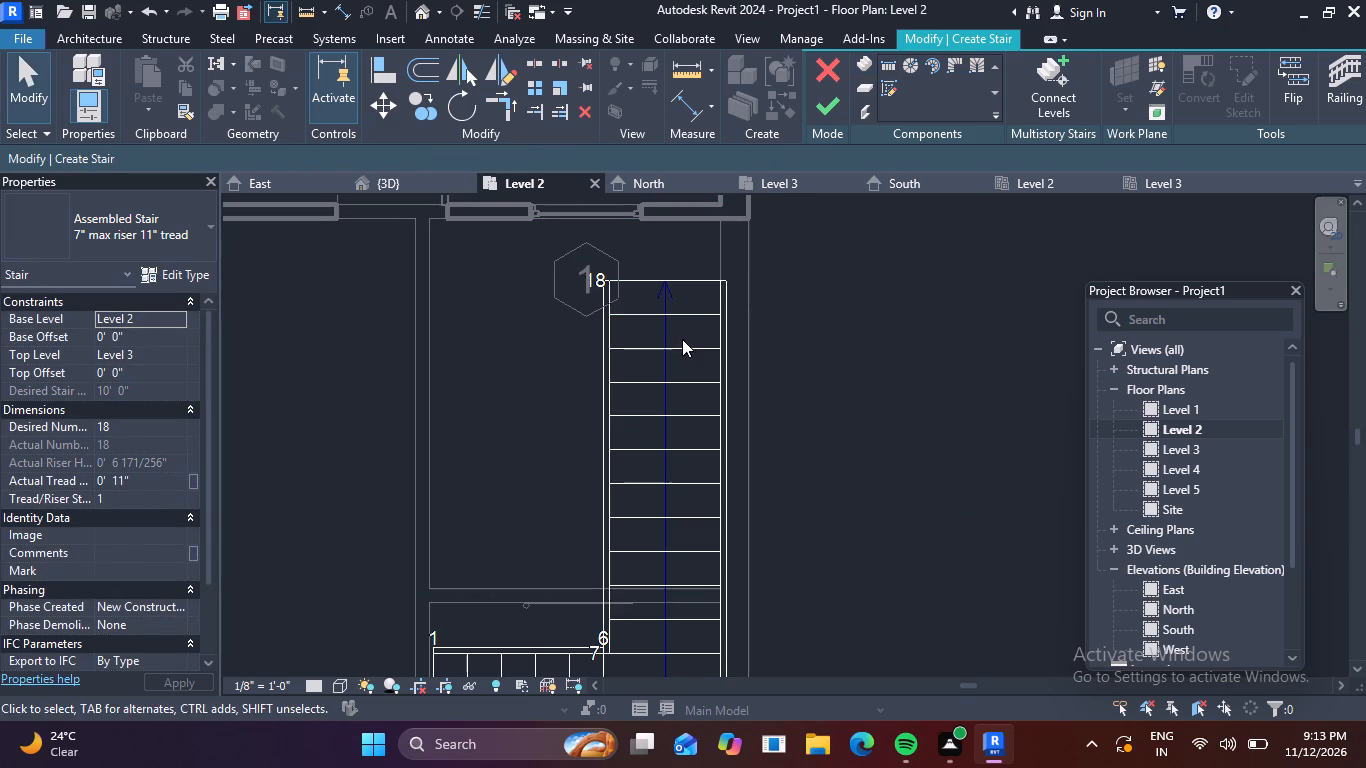
pyautogui.press('Escape')
pyautogui.scroll(-4, 642, 426)
pyautogui.press('Escape')
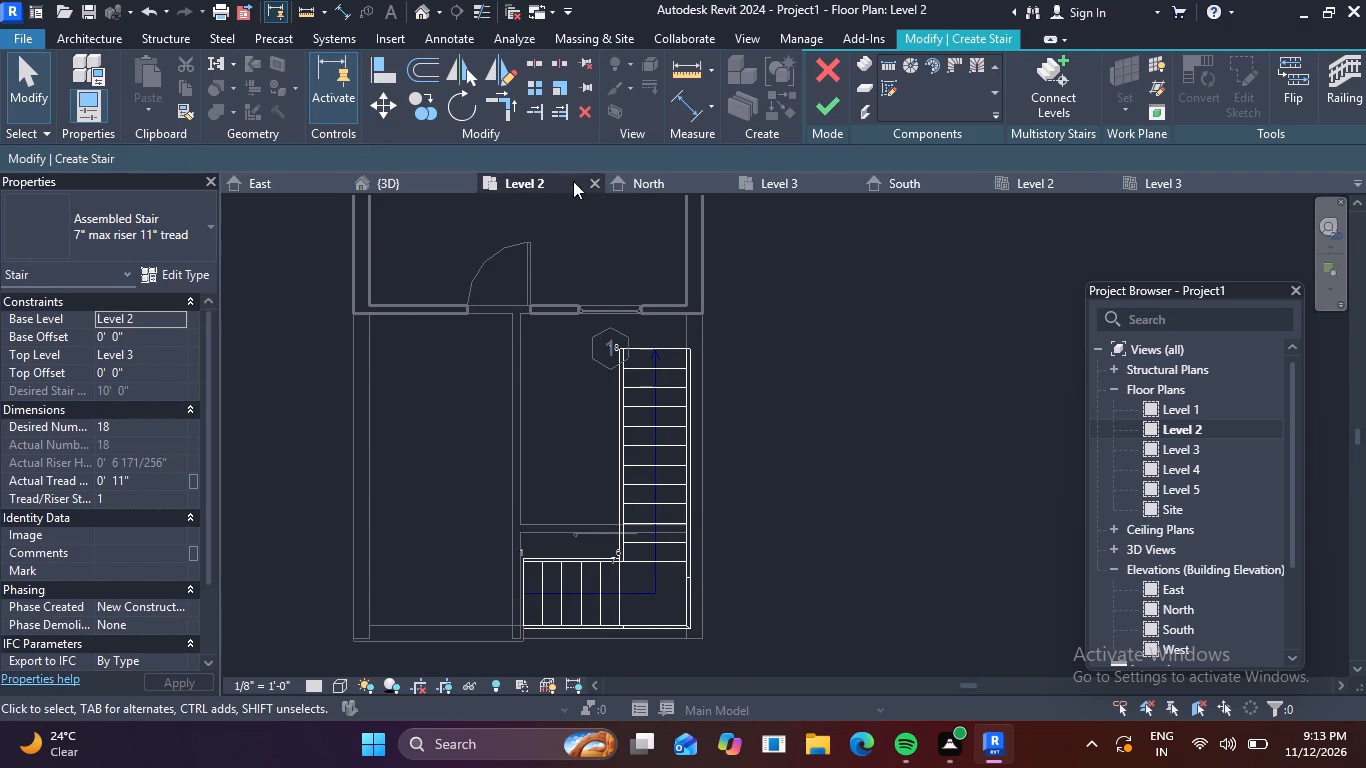
# Examine the L-shaped terrace stair in 3D, checking its runs, landing and top end against the house and parapet.
pyautogui.click(422, 6)
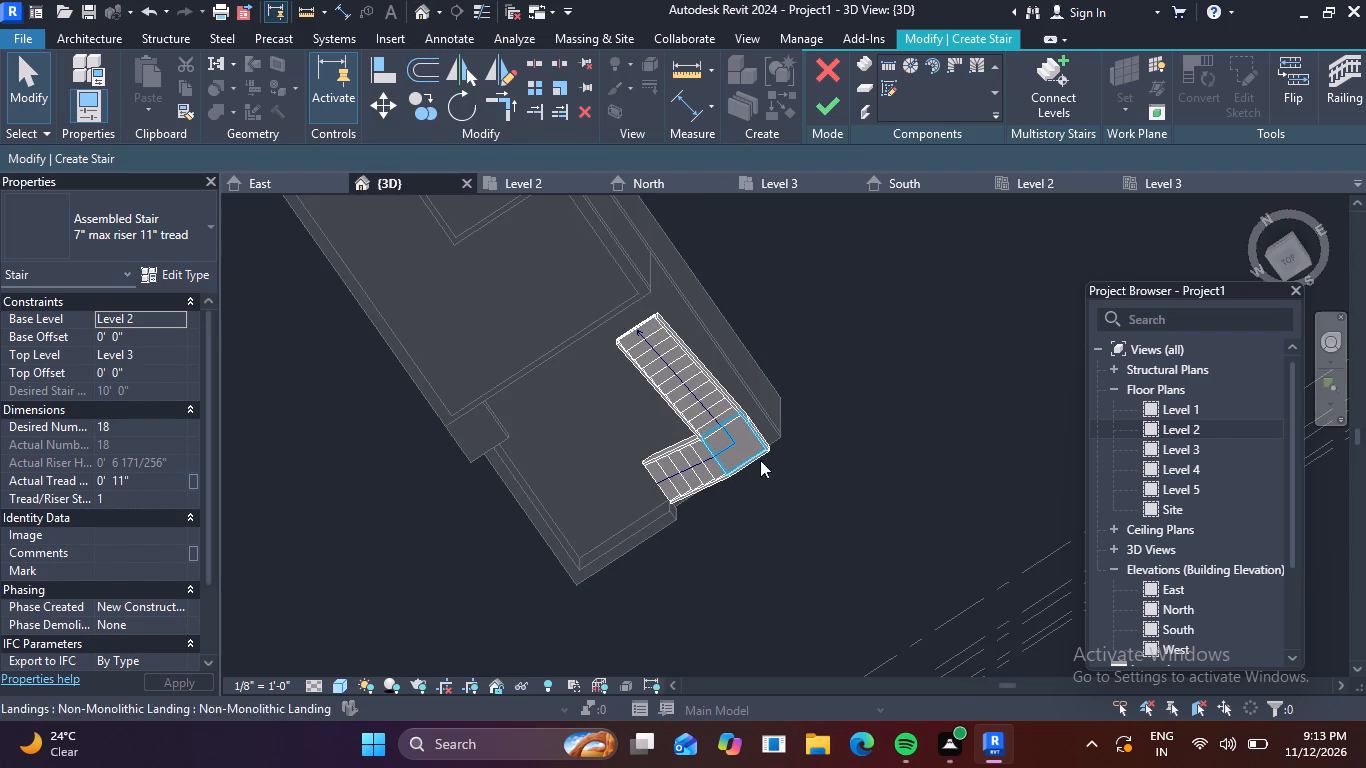
pyautogui.keyDown('shift'); pyautogui.moveTo(608, 428); pyautogui.dragTo(737, 337, button='middle'); pyautogui.keyUp('shift')
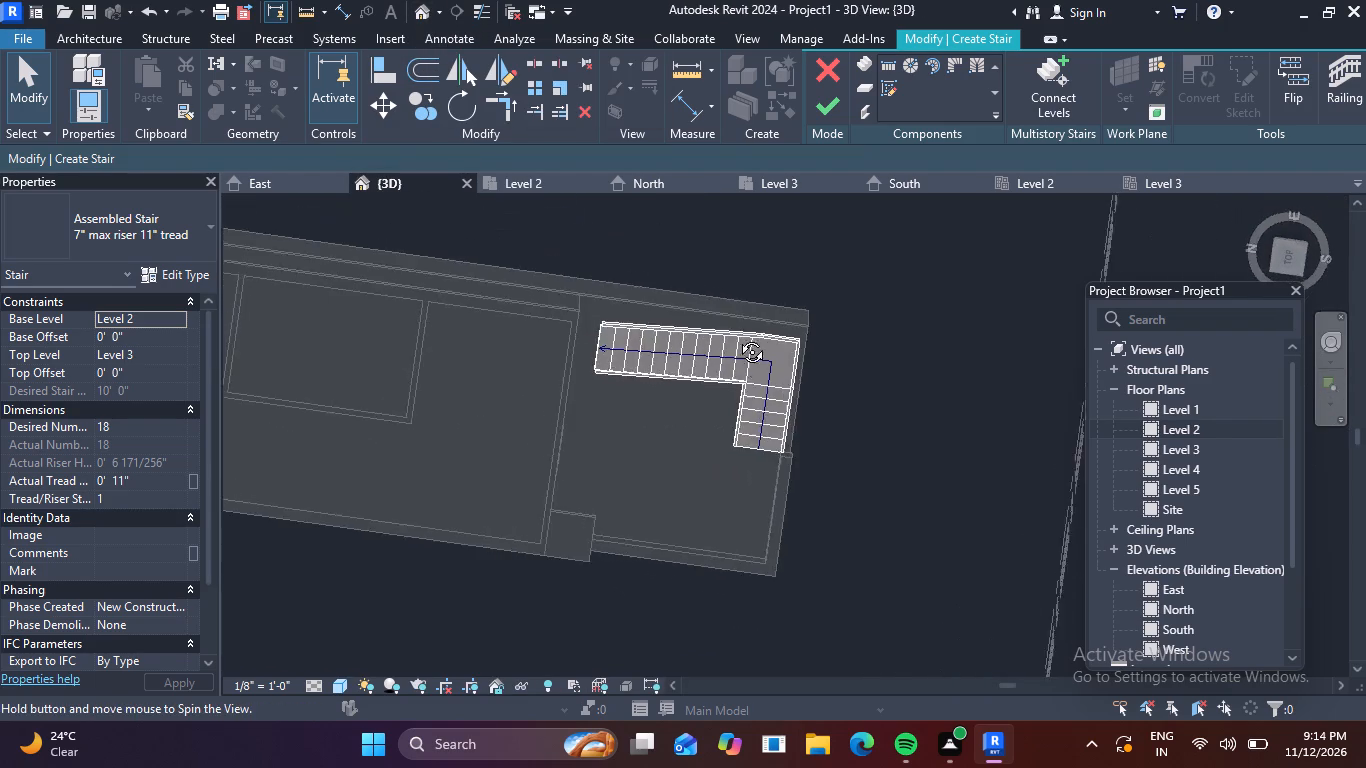
pyautogui.keyDown('shift'); pyautogui.moveTo(737, 337); pyautogui.dragTo(756, 242, button='middle'); pyautogui.keyUp('shift')
pyautogui.scroll(5, 720, 429)
pyautogui.keyDown('shift'); pyautogui.moveTo(720, 399); pyautogui.dragTo(730, 358, button='middle'); pyautogui.keyUp('shift')
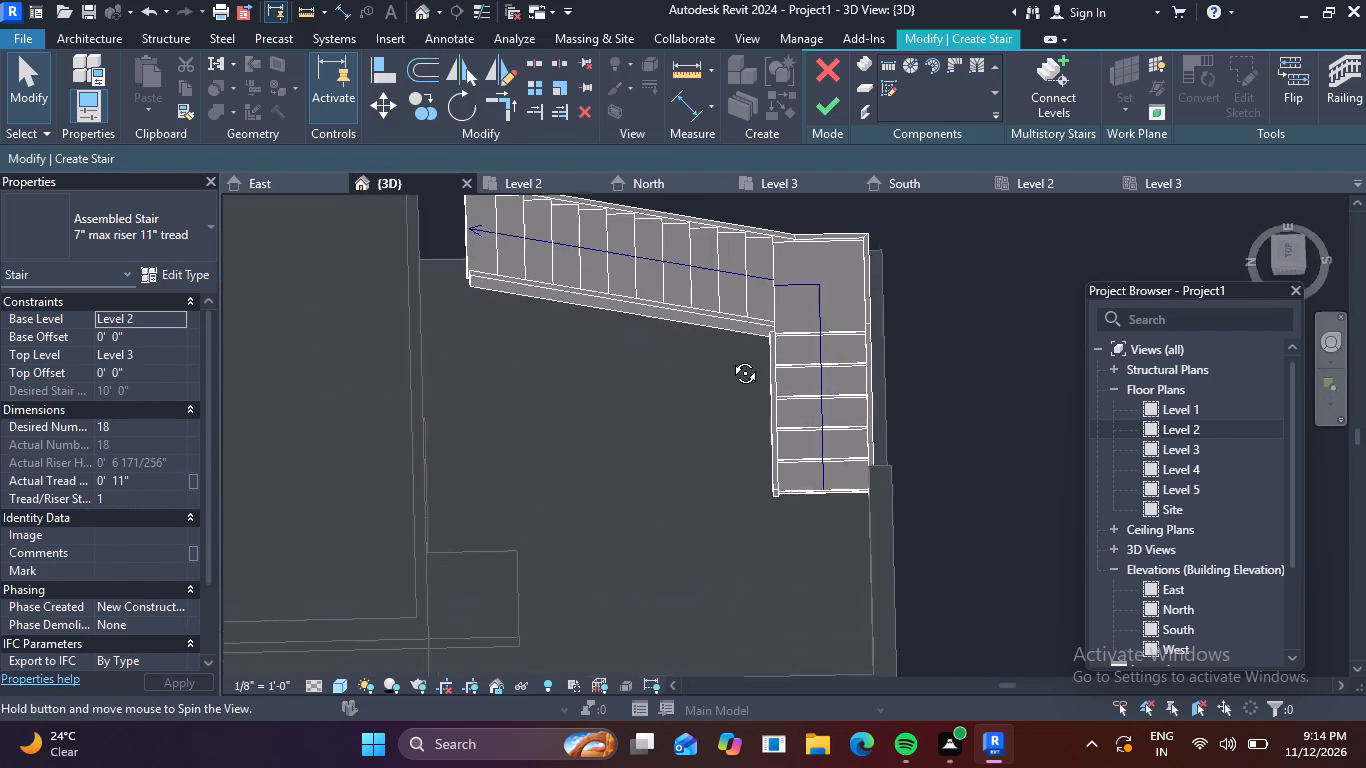
pyautogui.keyDown('shift'); pyautogui.moveTo(730, 358); pyautogui.dragTo(791, 108, button='middle'); pyautogui.keyUp('shift')
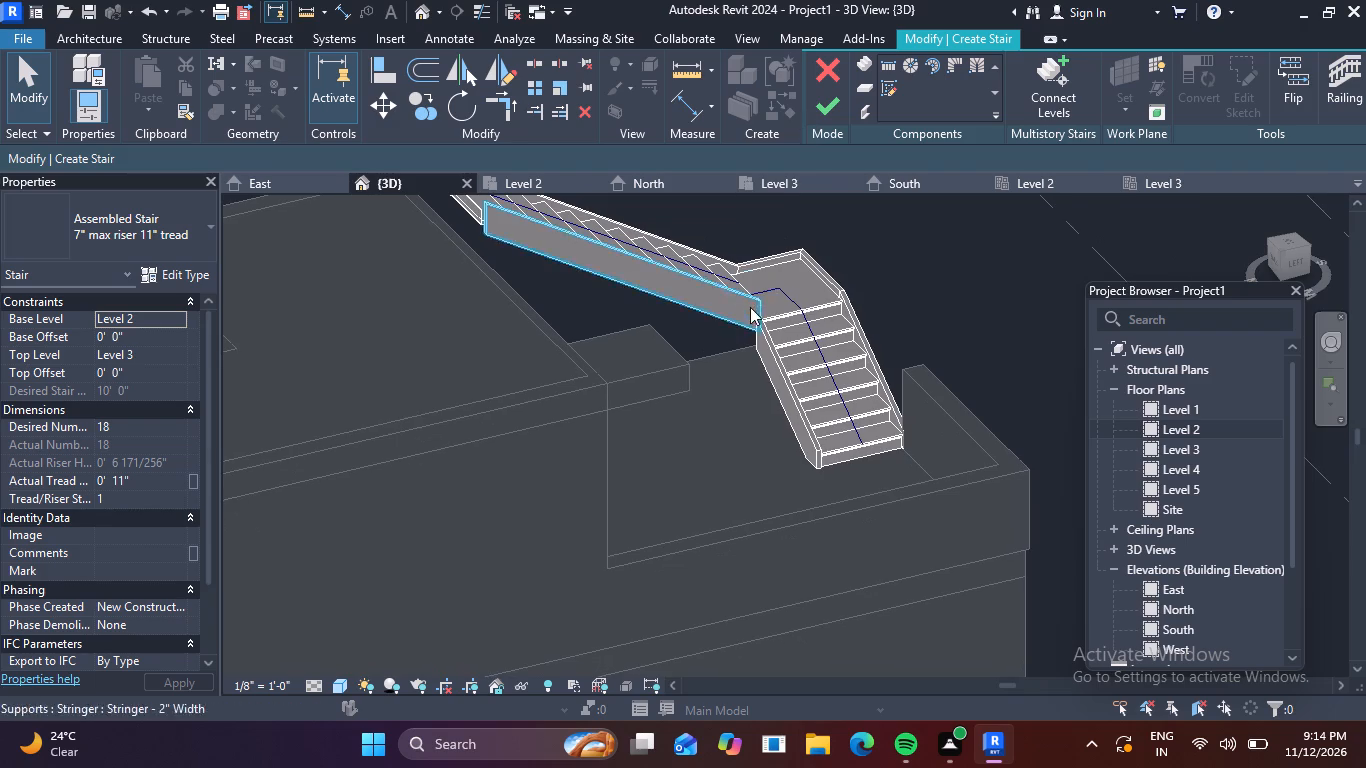
pyautogui.keyDown('shift'); pyautogui.moveTo(750, 309); pyautogui.dragTo(777, 197, button='middle'); pyautogui.keyUp('shift')
pyautogui.keyDown('shift'); pyautogui.scroll(1, 750, 309); pyautogui.keyUp('shift')
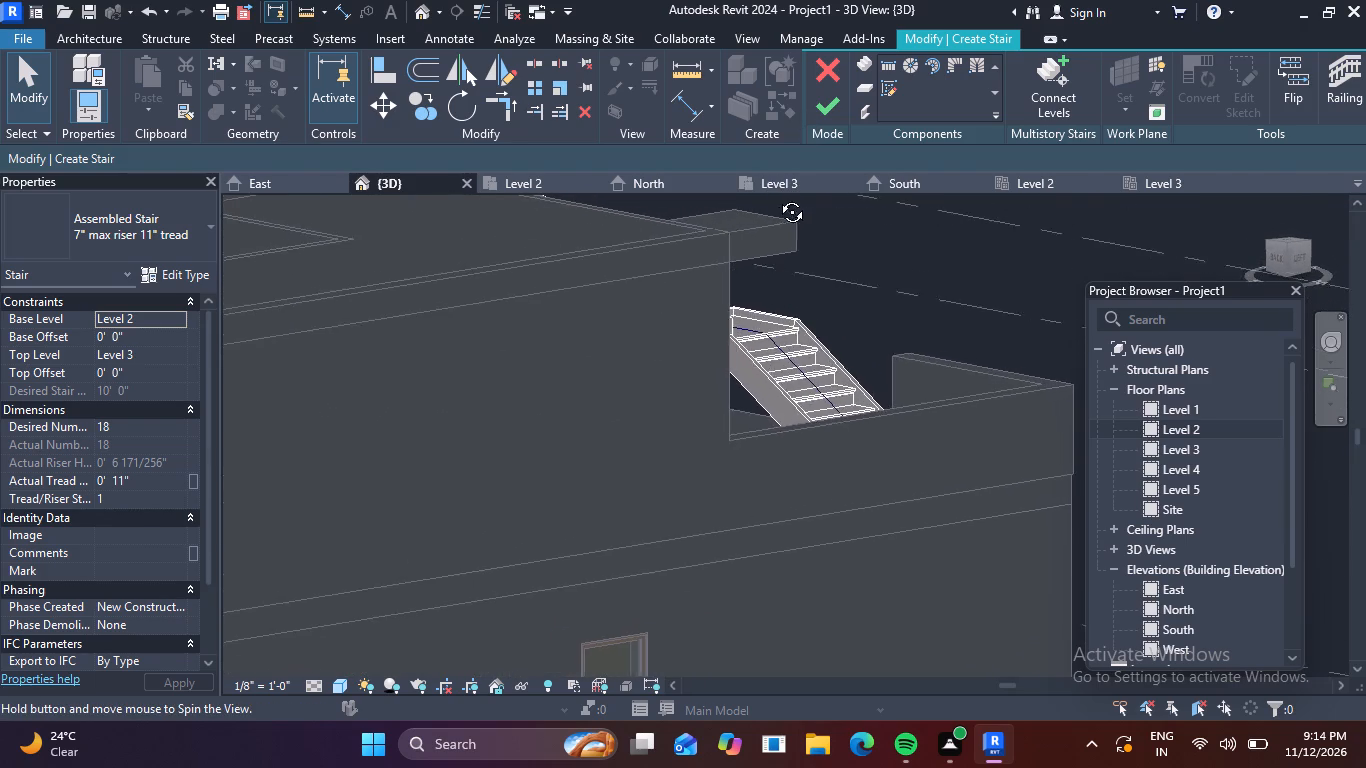
pyautogui.keyDown('shift'); pyautogui.moveTo(777, 197); pyautogui.dragTo(482, 265, button='middle'); pyautogui.keyUp('shift')
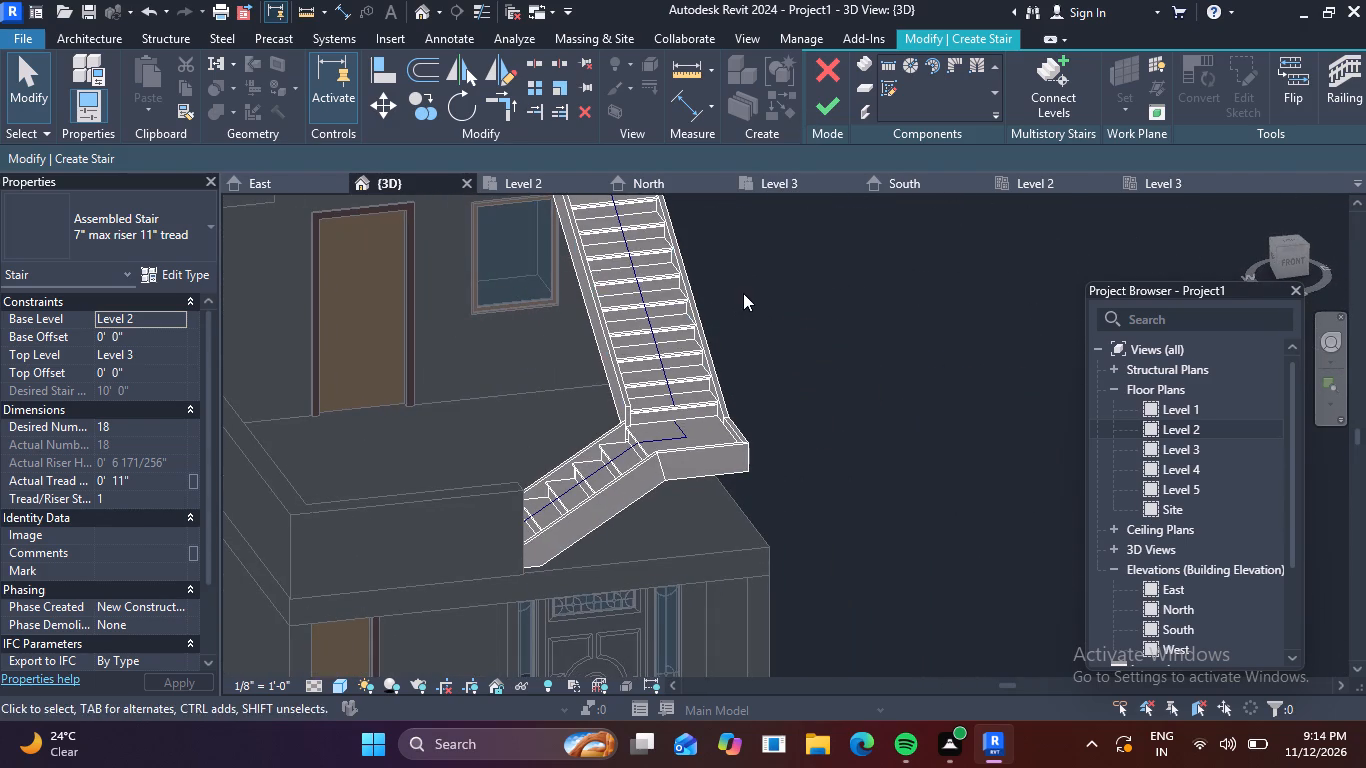
pyautogui.keyDown('shift'); pyautogui.moveTo(744, 297); pyautogui.dragTo(484, 359, button='middle'); pyautogui.keyUp('shift')
pyautogui.scroll(-2, 543, 326)
pyautogui.keyDown('shift'); pyautogui.moveTo(588, 389); pyautogui.dragTo(508, 416, button='middle'); pyautogui.keyUp('shift')
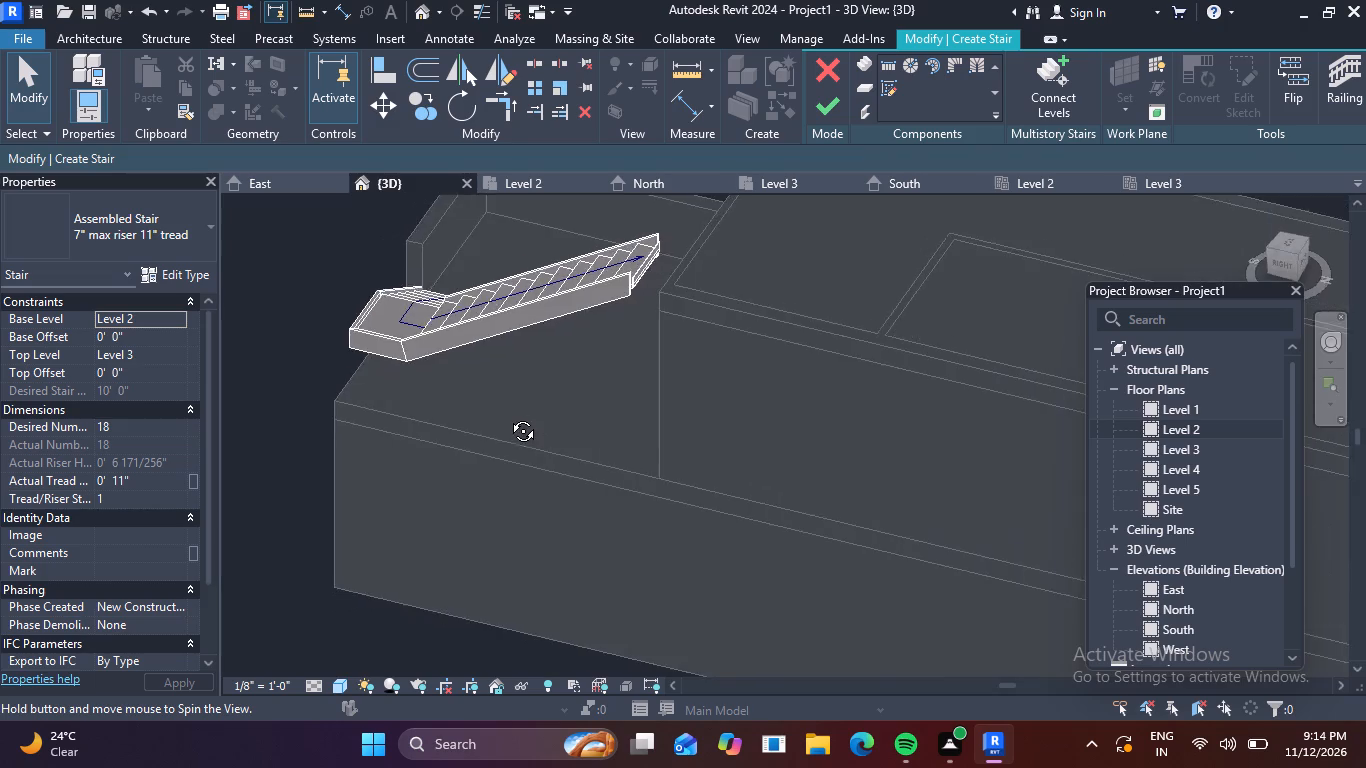
pyautogui.keyDown('shift'); pyautogui.moveTo(508, 416); pyautogui.dragTo(771, 415, button='middle'); pyautogui.keyUp('shift')
pyautogui.moveTo(656, 334); pyautogui.dragTo(652, 520, button='middle')
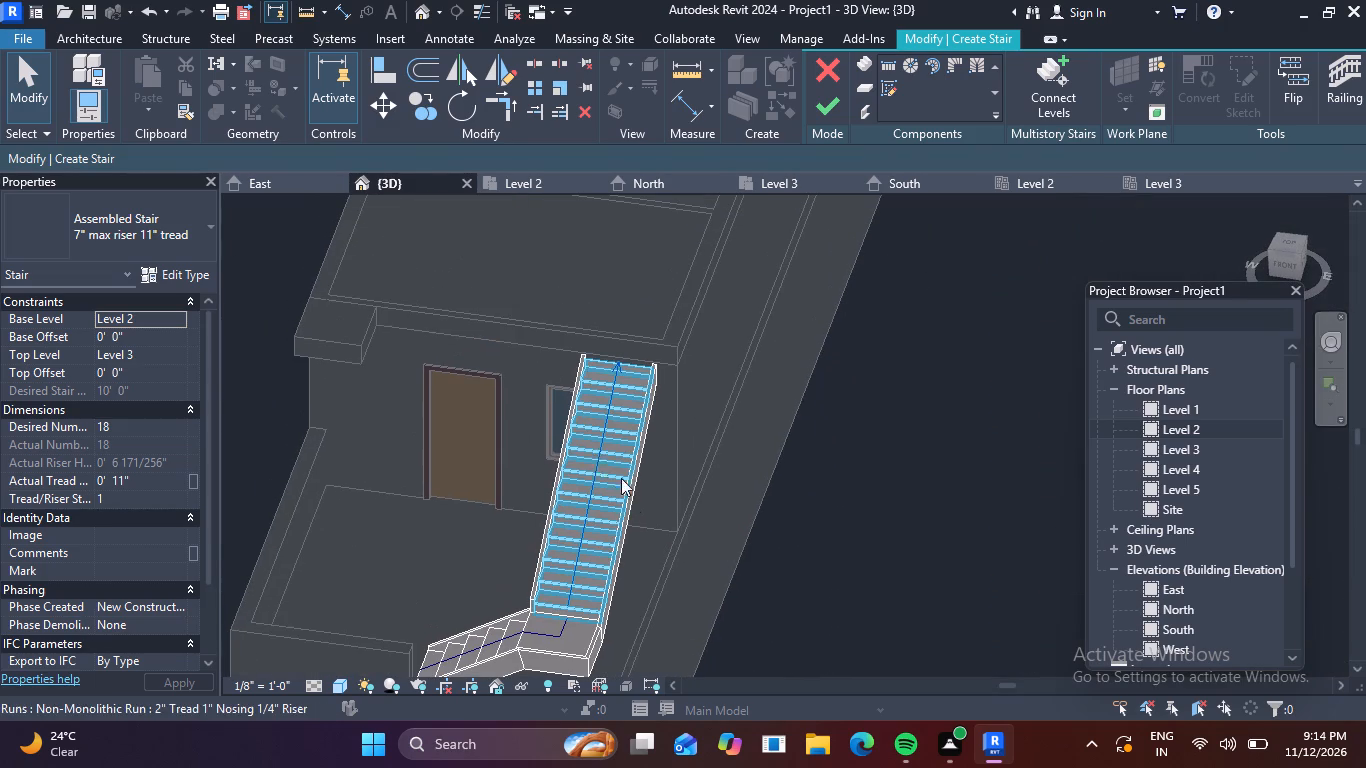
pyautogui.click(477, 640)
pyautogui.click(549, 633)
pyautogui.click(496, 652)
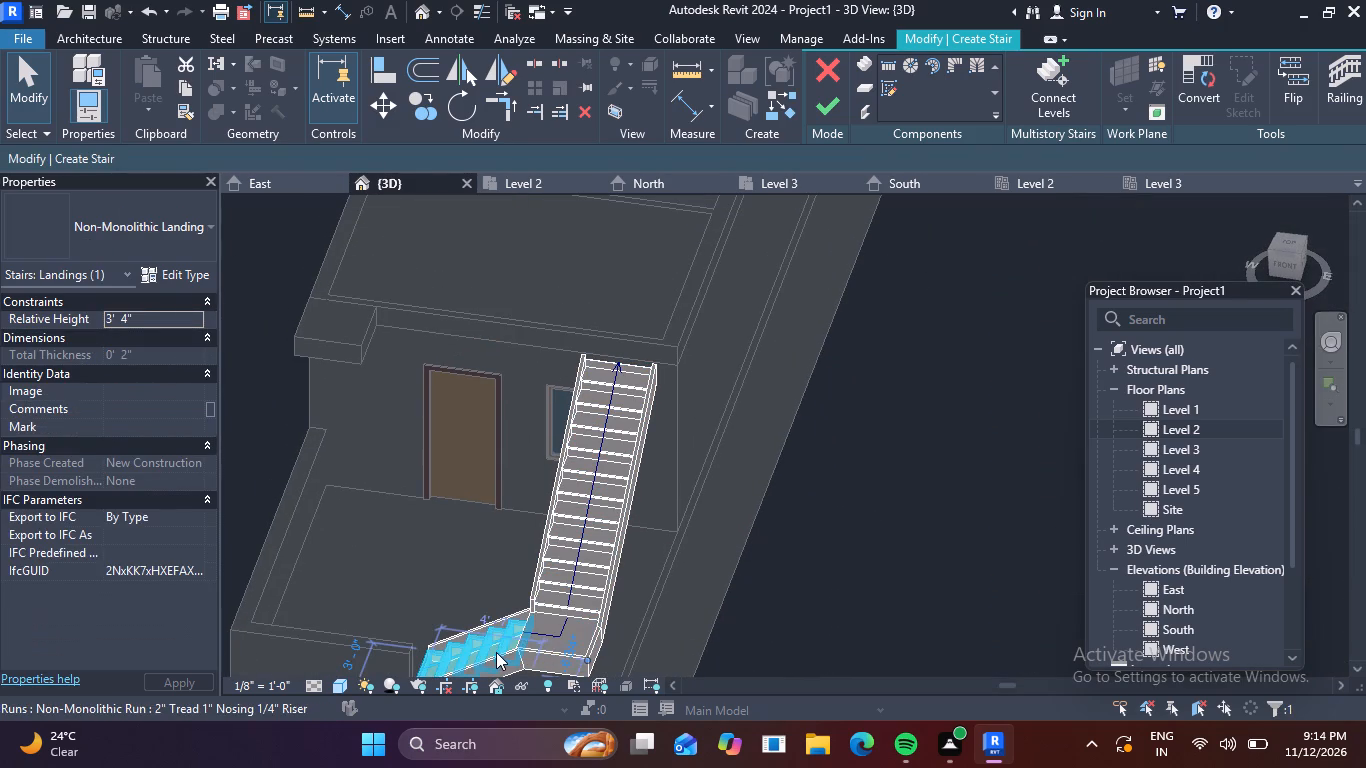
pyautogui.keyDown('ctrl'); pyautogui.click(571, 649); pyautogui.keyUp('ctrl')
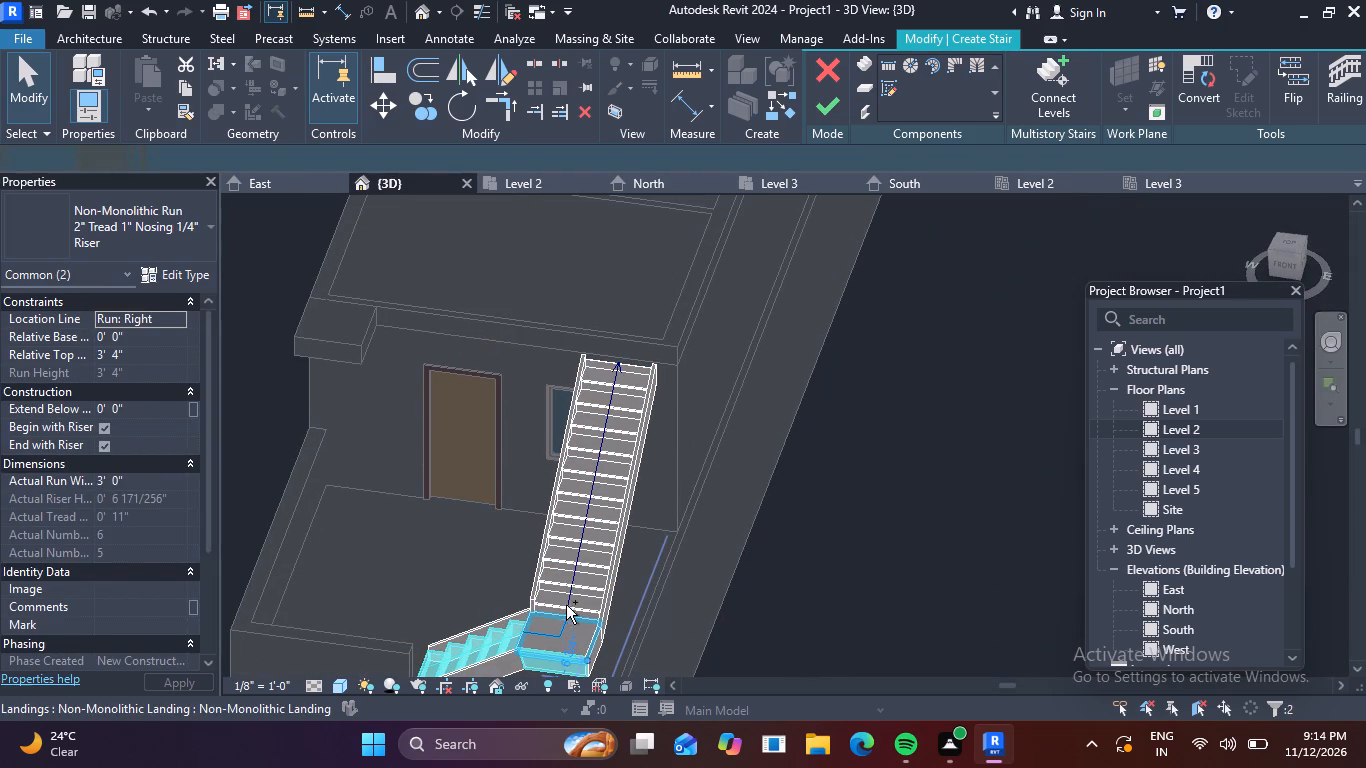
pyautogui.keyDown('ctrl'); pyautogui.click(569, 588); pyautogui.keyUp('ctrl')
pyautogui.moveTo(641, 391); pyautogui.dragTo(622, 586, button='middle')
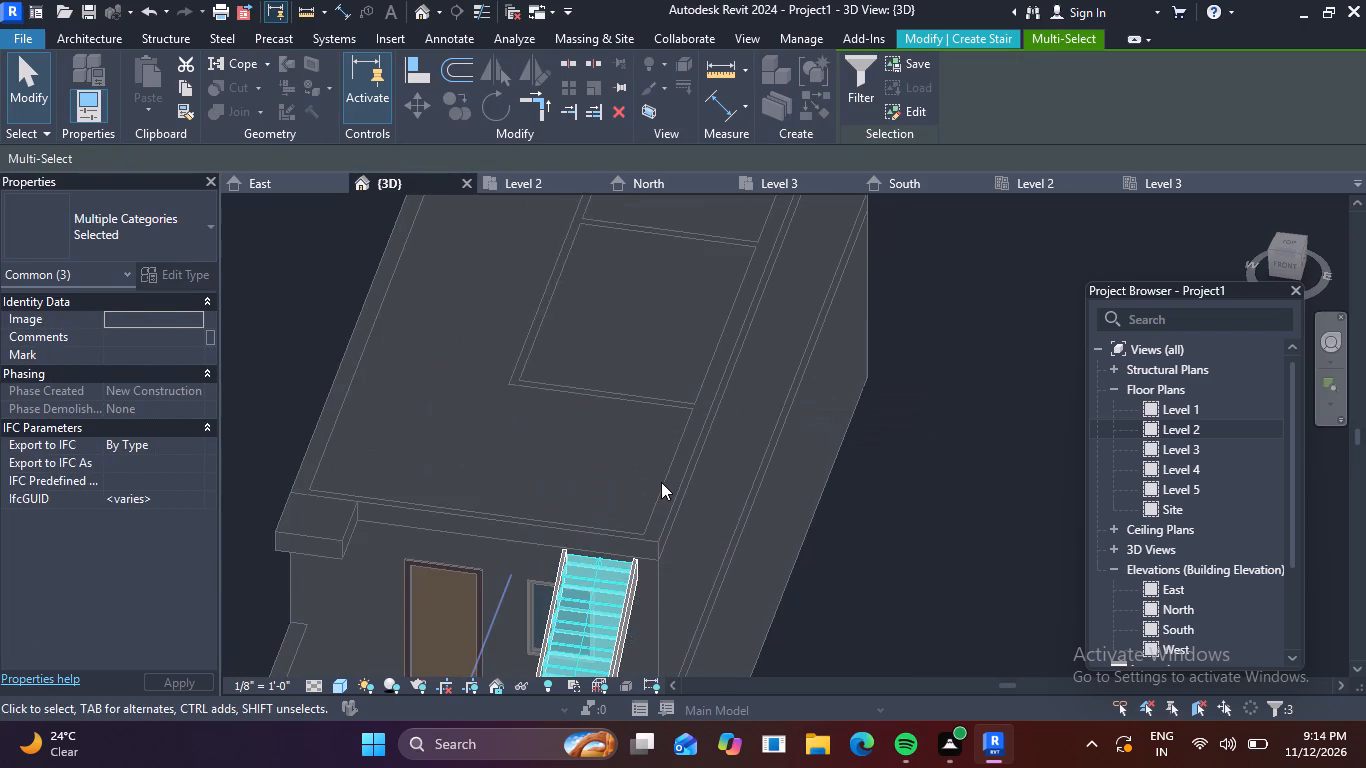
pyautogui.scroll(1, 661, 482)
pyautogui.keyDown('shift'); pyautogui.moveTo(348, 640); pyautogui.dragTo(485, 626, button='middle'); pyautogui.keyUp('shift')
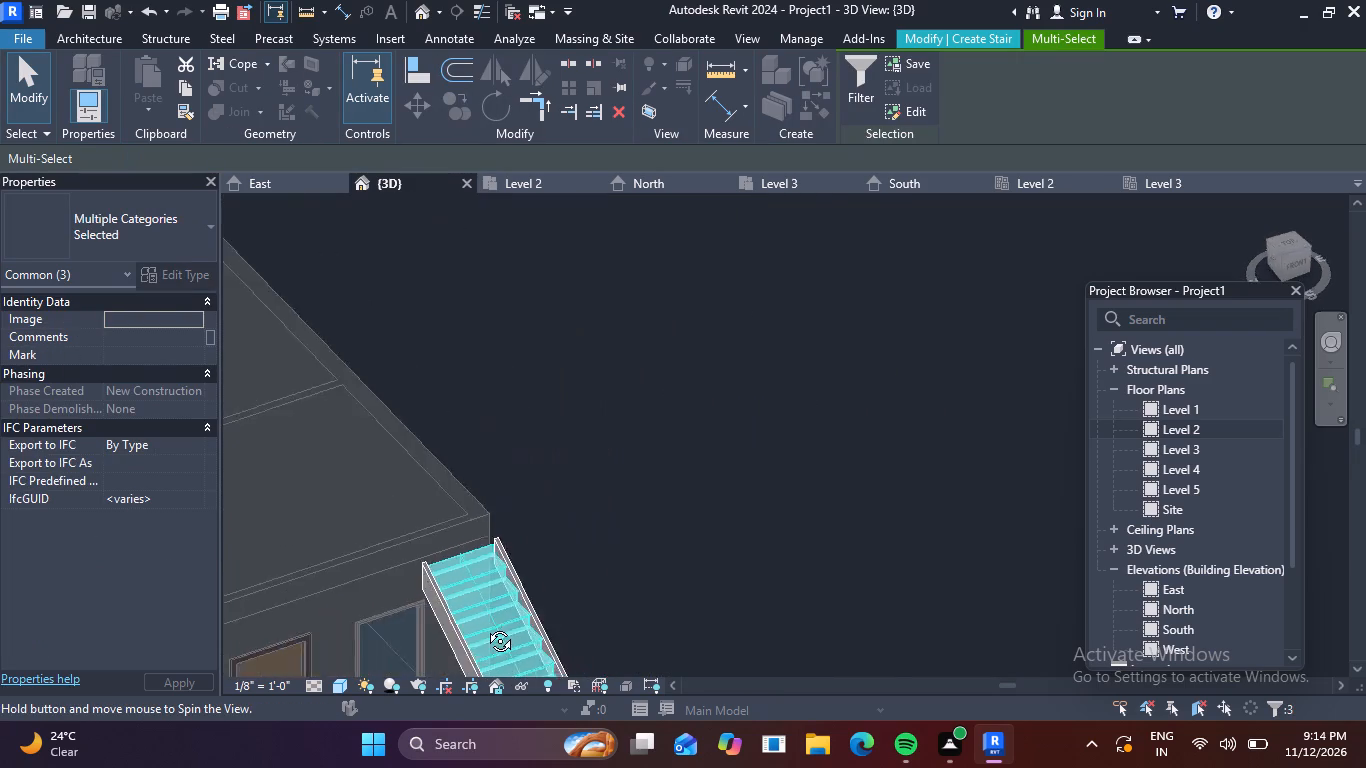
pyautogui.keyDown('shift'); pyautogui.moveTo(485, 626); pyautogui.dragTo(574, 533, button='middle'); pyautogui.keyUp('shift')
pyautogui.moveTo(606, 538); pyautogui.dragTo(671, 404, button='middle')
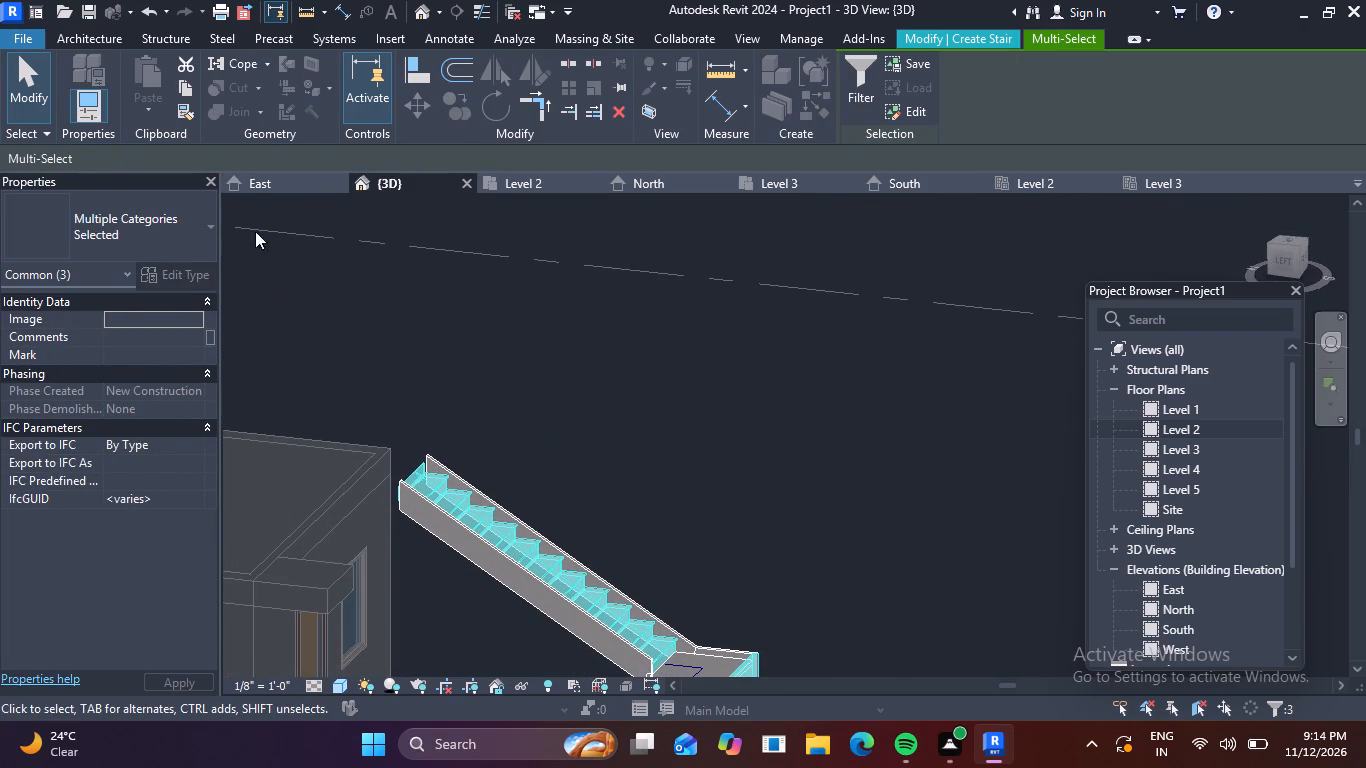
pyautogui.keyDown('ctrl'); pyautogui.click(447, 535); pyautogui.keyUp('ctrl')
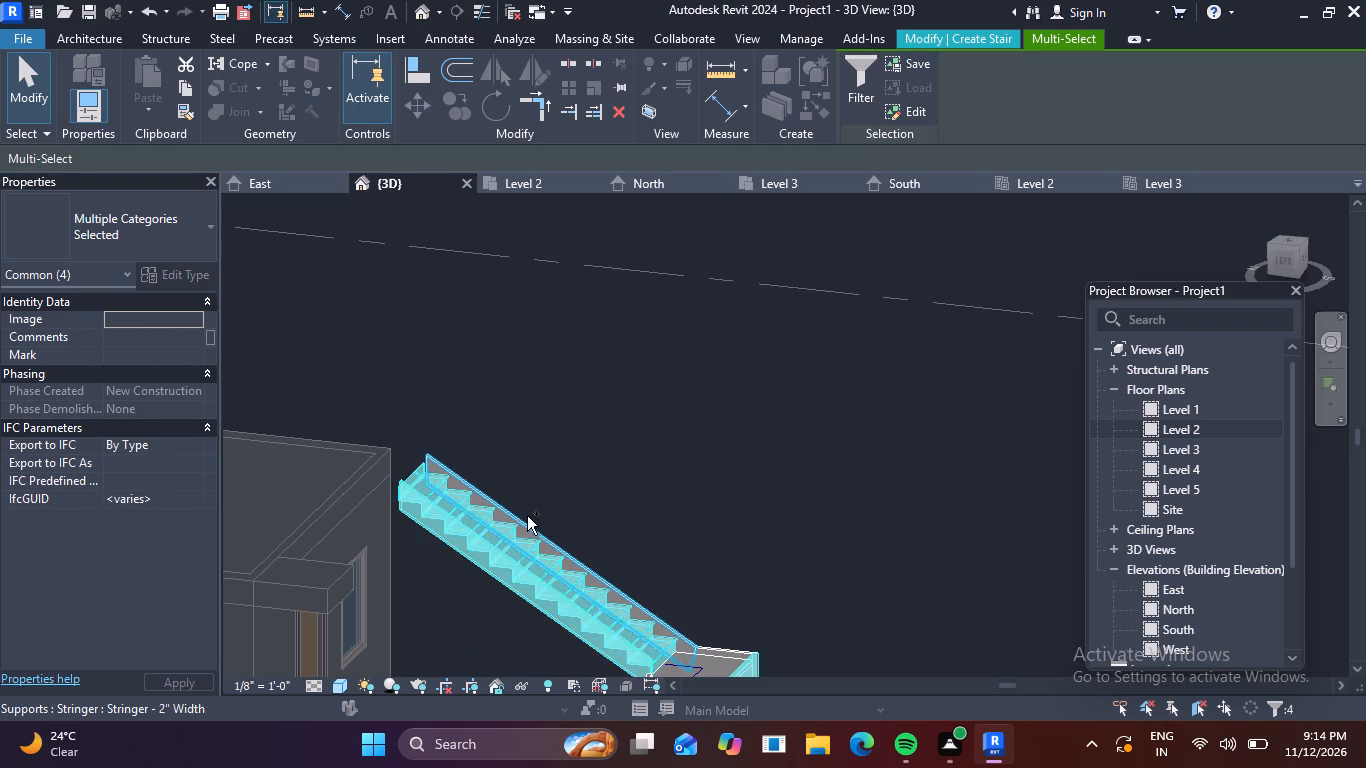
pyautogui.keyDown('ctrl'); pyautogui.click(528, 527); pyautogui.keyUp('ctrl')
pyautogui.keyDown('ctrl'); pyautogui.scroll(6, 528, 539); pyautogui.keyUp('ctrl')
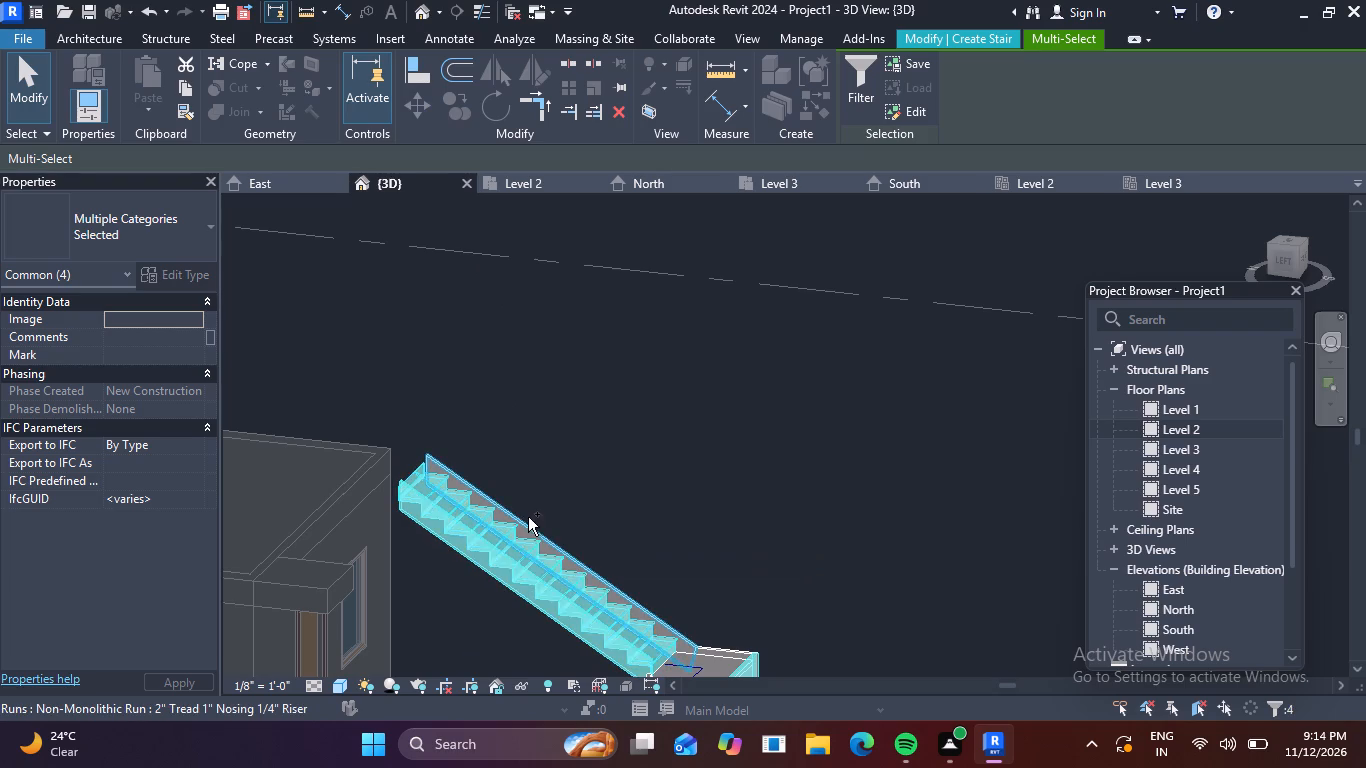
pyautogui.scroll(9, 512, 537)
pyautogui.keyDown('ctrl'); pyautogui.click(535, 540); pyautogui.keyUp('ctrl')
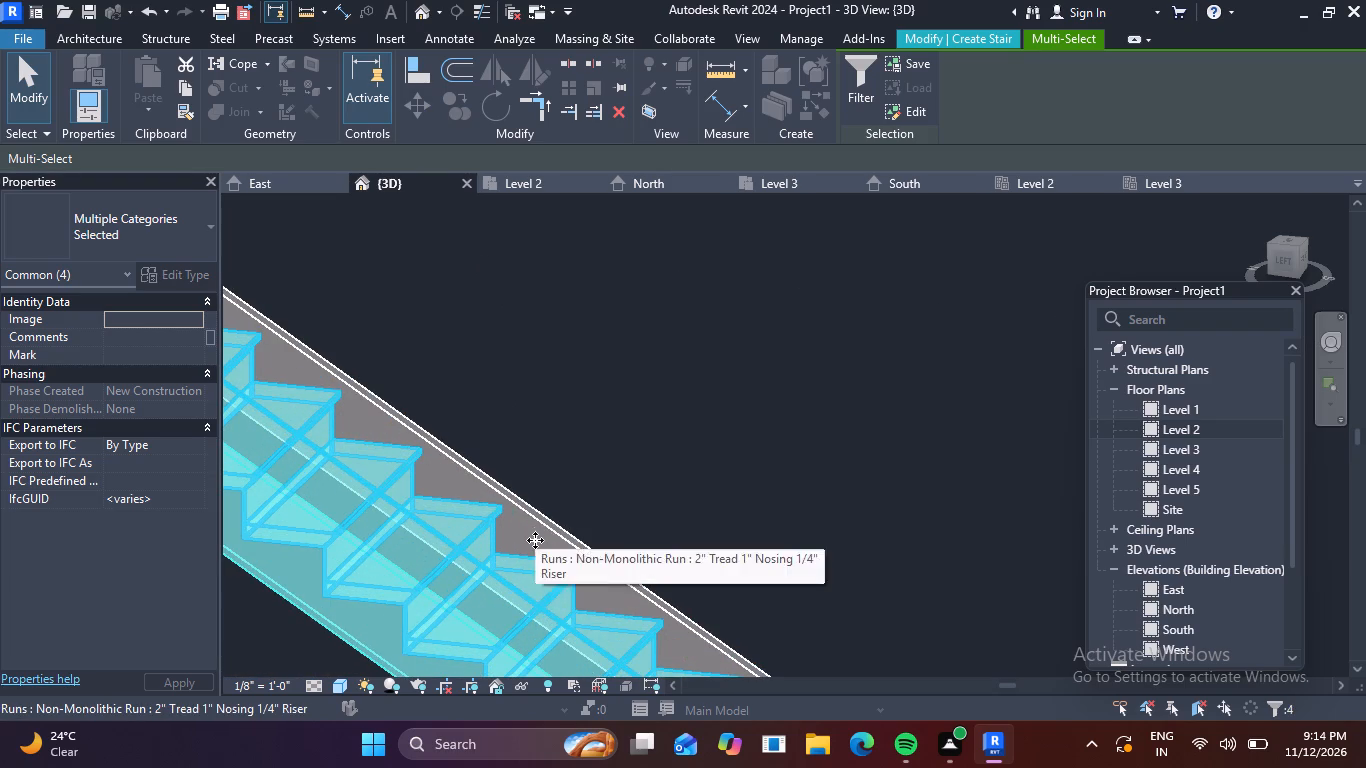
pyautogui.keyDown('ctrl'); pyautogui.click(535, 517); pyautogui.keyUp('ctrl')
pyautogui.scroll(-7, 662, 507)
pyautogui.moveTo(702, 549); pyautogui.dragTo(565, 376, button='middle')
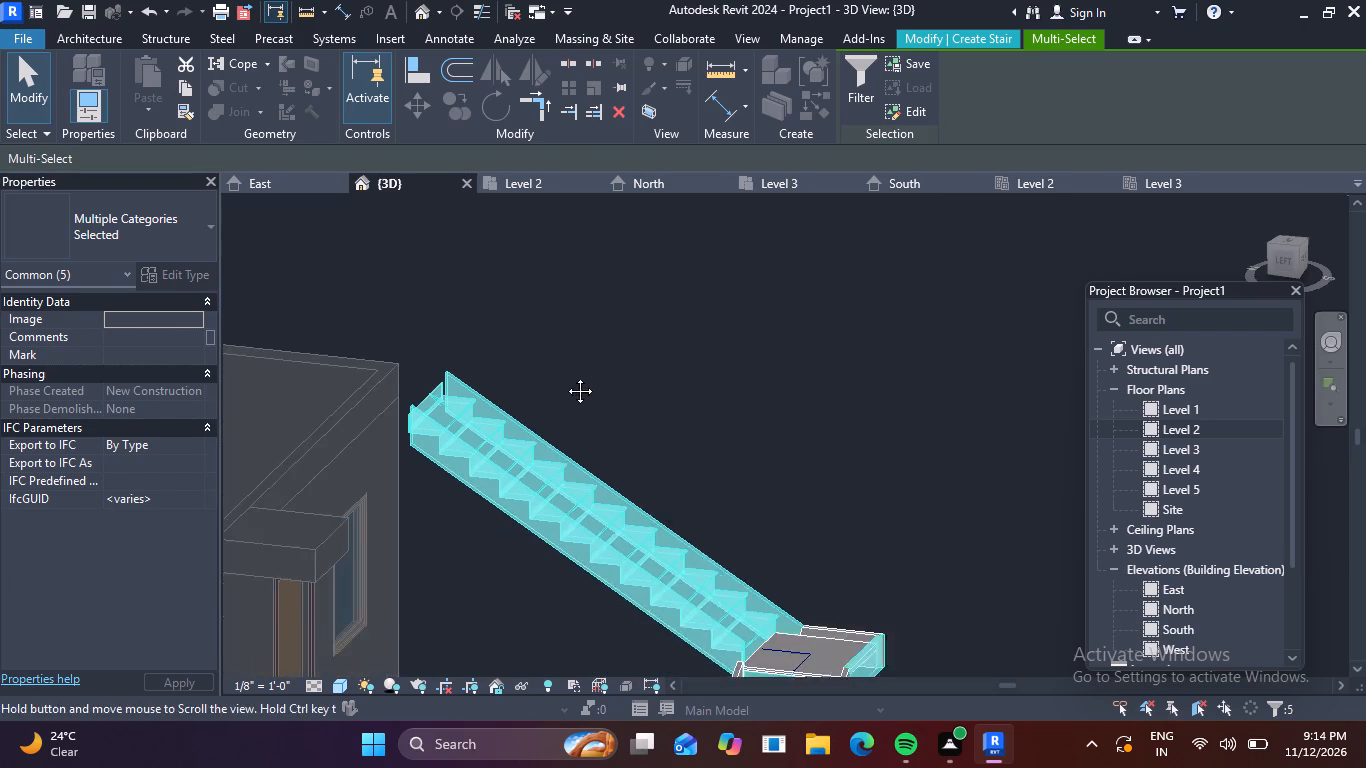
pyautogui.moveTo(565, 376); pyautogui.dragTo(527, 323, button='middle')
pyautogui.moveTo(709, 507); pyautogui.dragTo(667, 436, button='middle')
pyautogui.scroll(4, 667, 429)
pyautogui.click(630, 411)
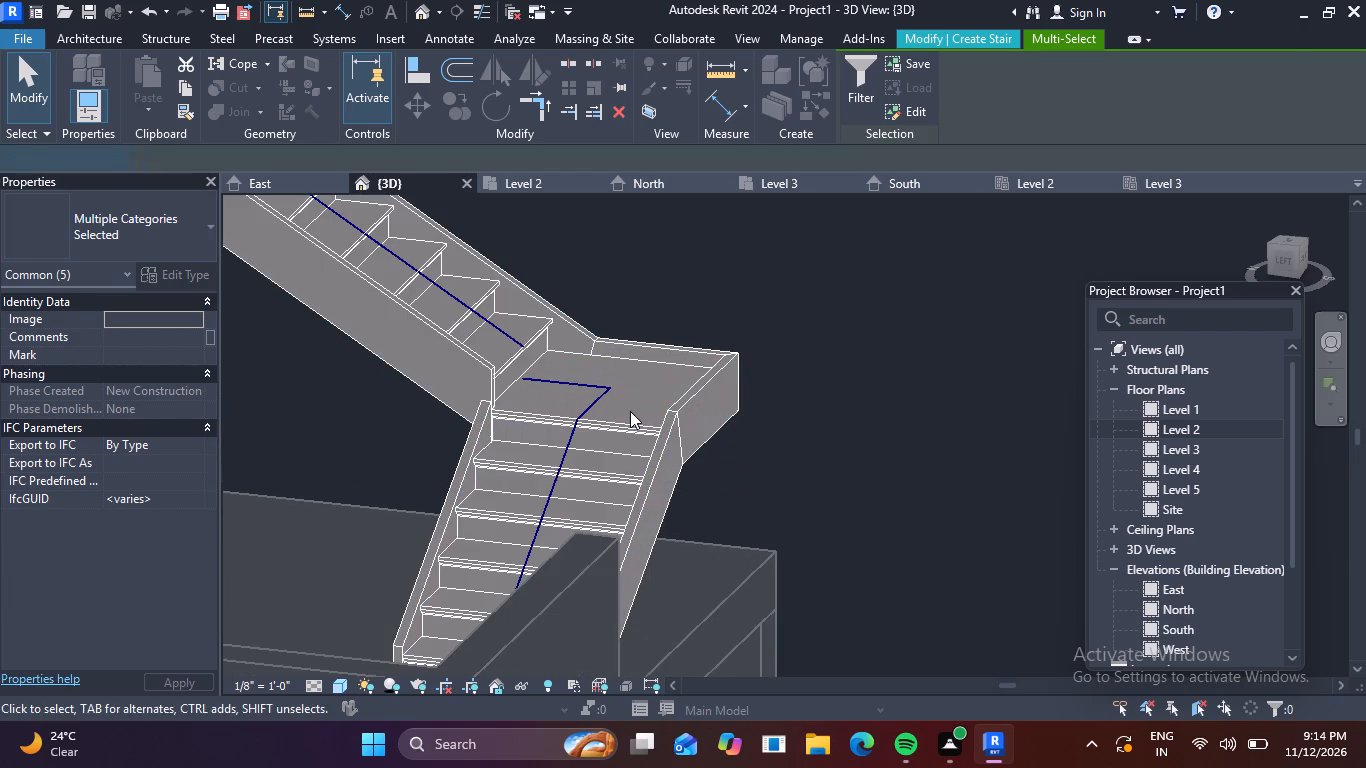
# Select both stair runs, the landing and all stringers, and move them together toward the house so the upper run's top meets the roof edge.
pyautogui.scroll(-2, 606, 420)
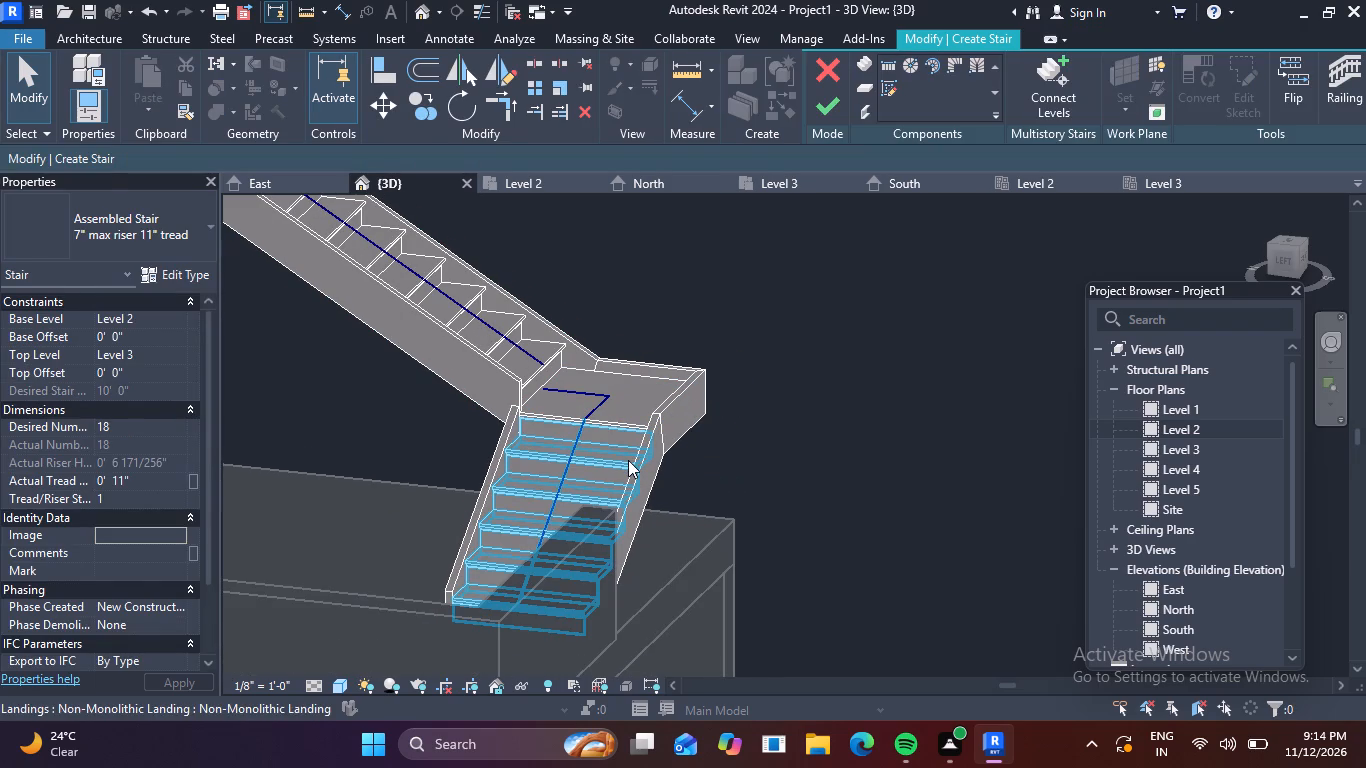
pyautogui.click(628, 460)
pyautogui.keyDown('ctrl'); pyautogui.click(639, 469); pyautogui.keyUp('ctrl')
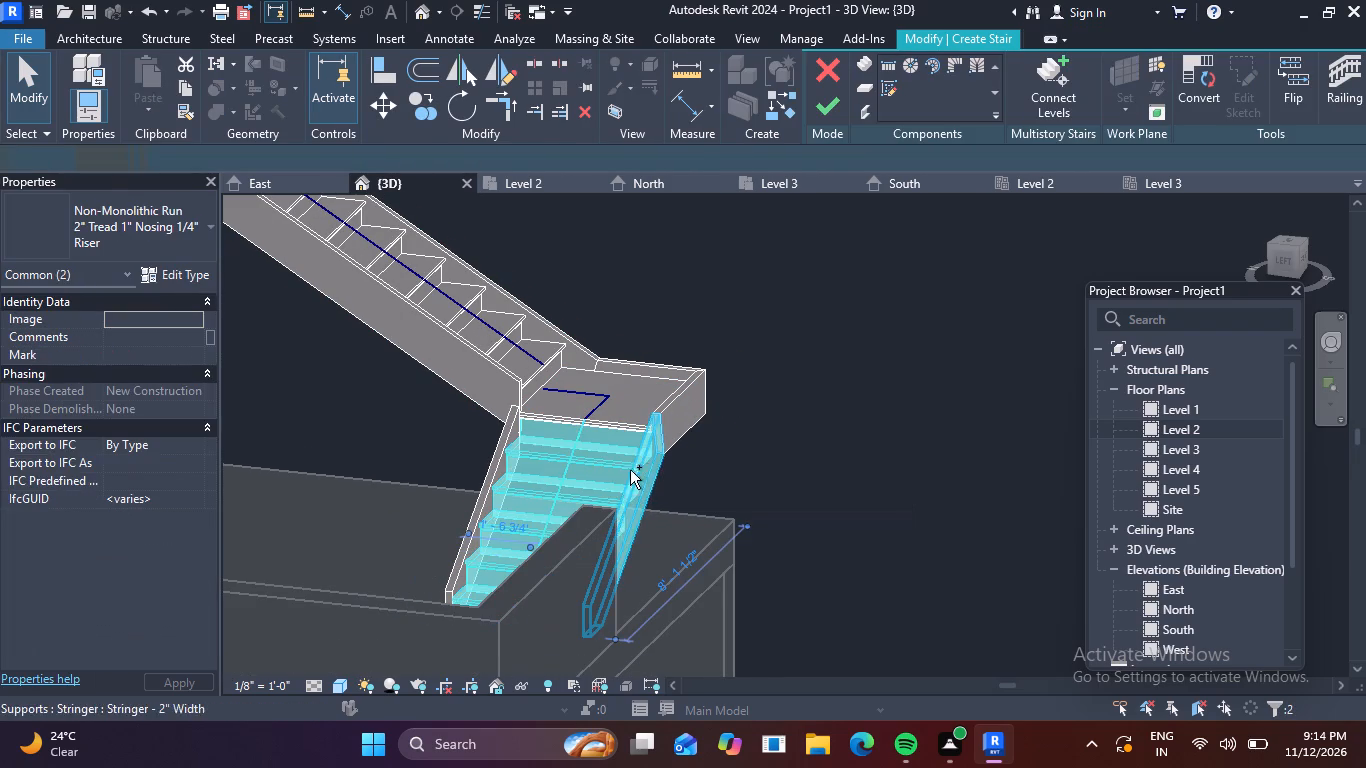
pyautogui.keyDown('ctrl'); pyautogui.click(494, 482); pyautogui.keyUp('ctrl')
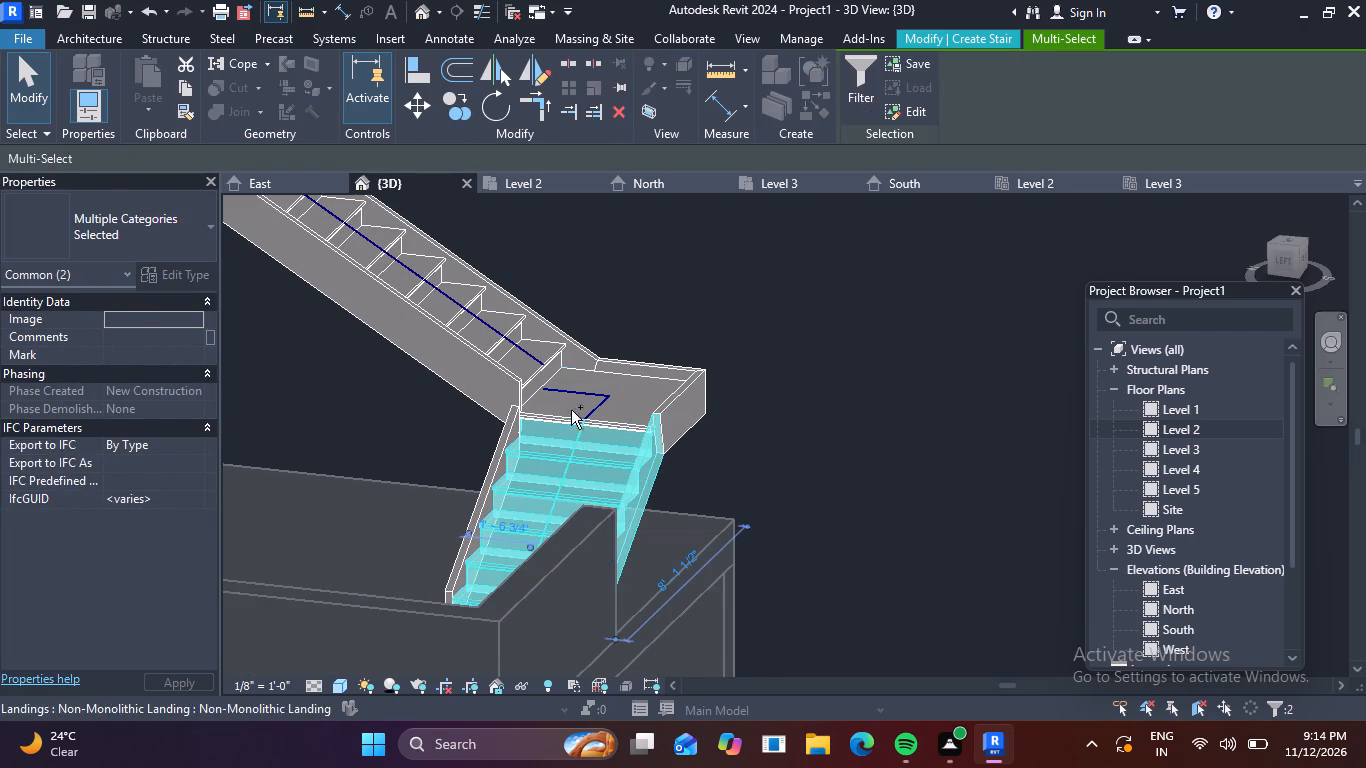
pyautogui.keyDown('ctrl'); pyautogui.click(501, 429); pyautogui.keyUp('ctrl')
pyautogui.keyDown('ctrl'); pyautogui.click(584, 394); pyautogui.keyUp('ctrl')
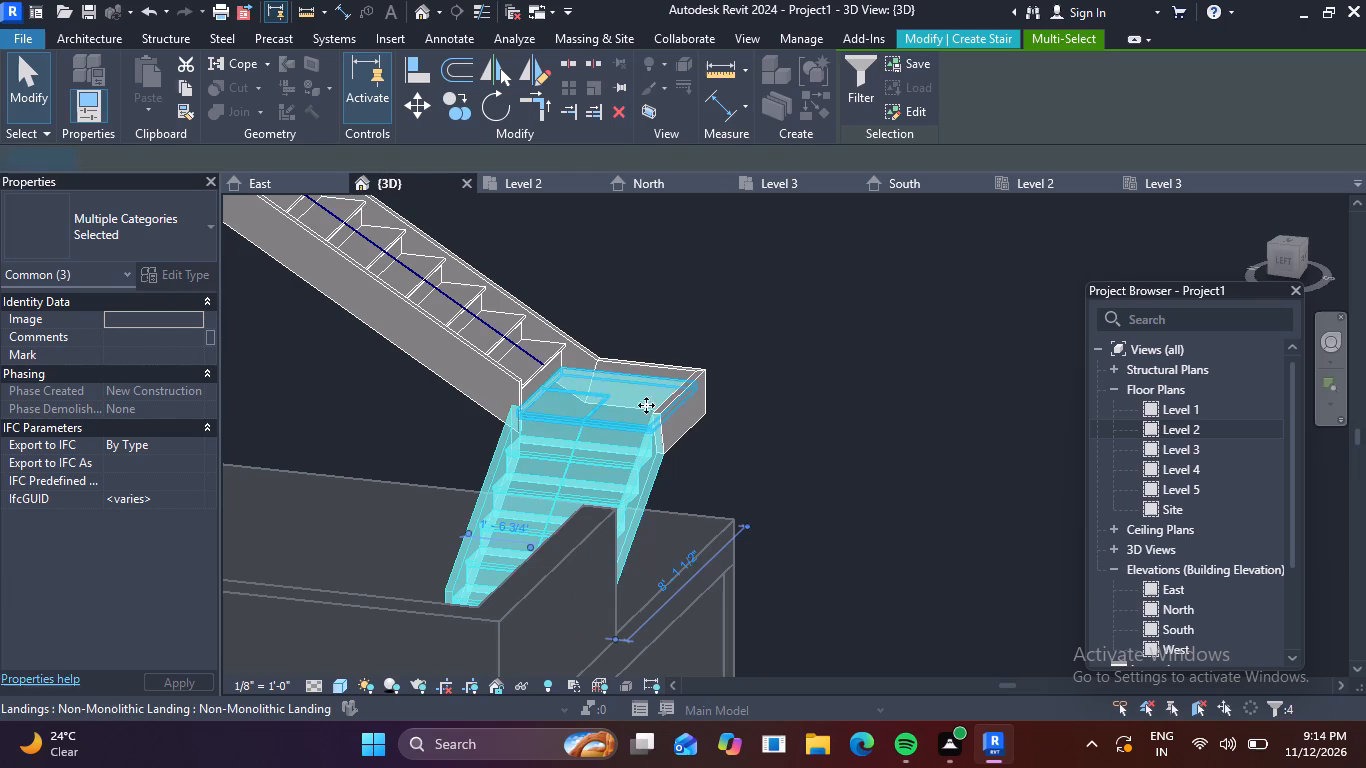
pyautogui.keyDown('ctrl'); pyautogui.click(676, 416); pyautogui.keyUp('ctrl')
pyautogui.keyDown('ctrl'); pyautogui.click(656, 370); pyautogui.keyUp('ctrl')
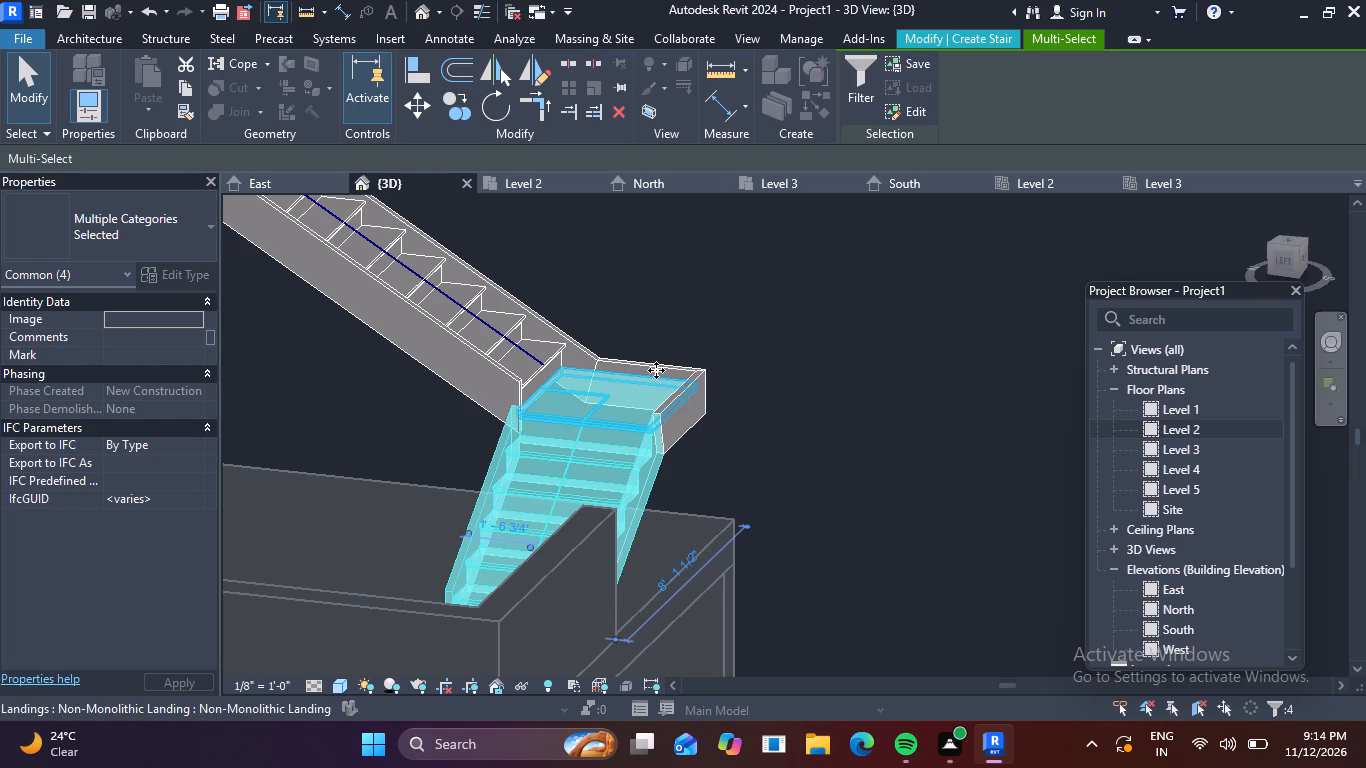
pyautogui.keyDown('ctrl'); pyautogui.click(590, 352); pyautogui.keyUp('ctrl')
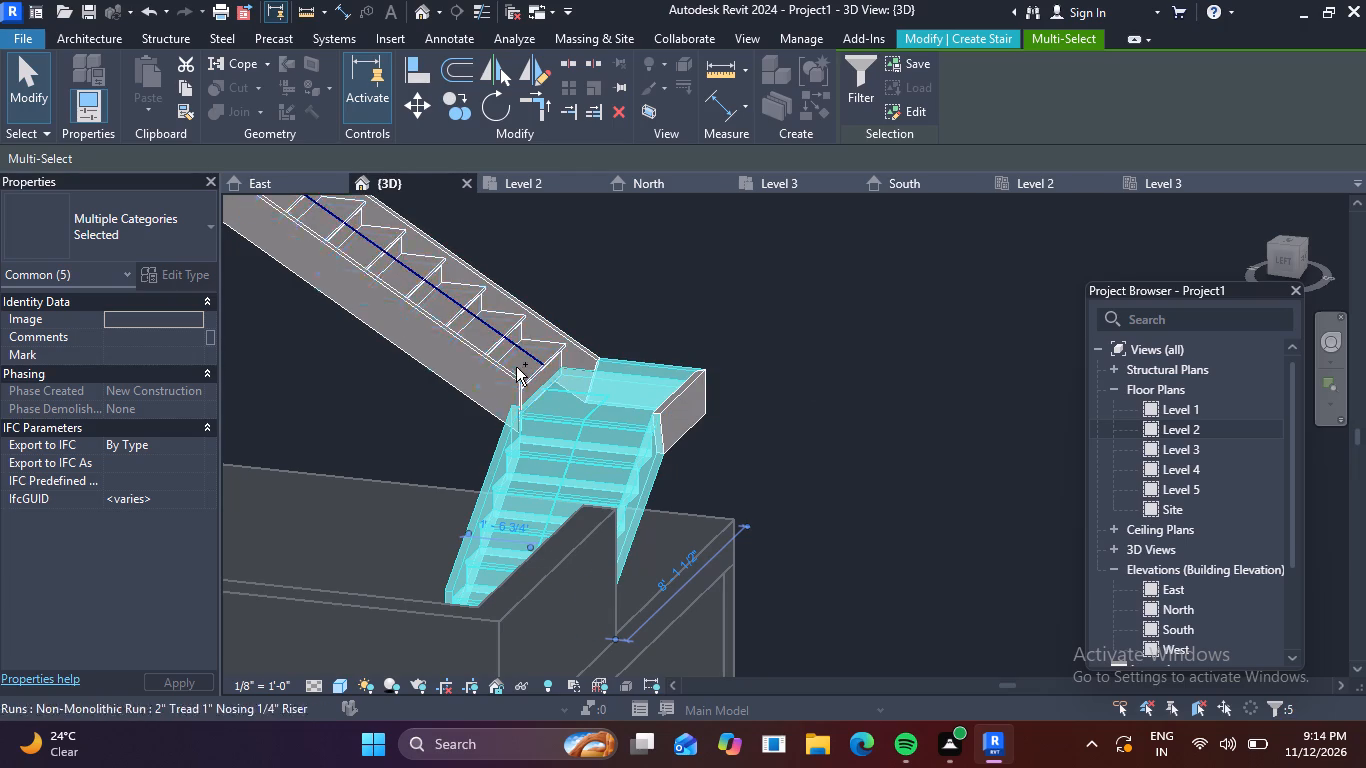
pyautogui.keyDown('ctrl'); pyautogui.click(498, 390); pyautogui.keyUp('ctrl')
pyautogui.keyDown('ctrl'); pyautogui.click(488, 368); pyautogui.keyUp('ctrl')
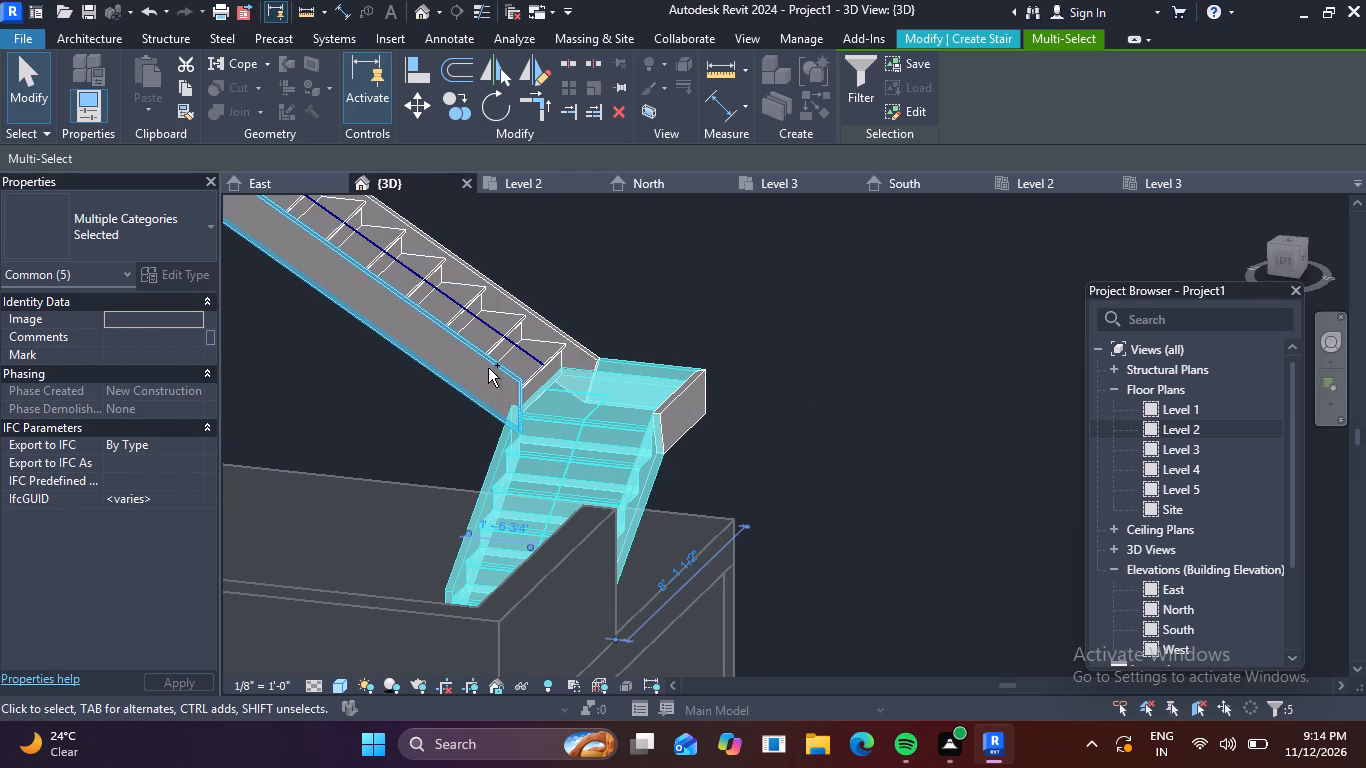
pyautogui.keyDown('ctrl'); pyautogui.click(496, 339); pyautogui.keyUp('ctrl')
pyautogui.keyDown('ctrl'); pyautogui.click(518, 302); pyautogui.keyUp('ctrl')
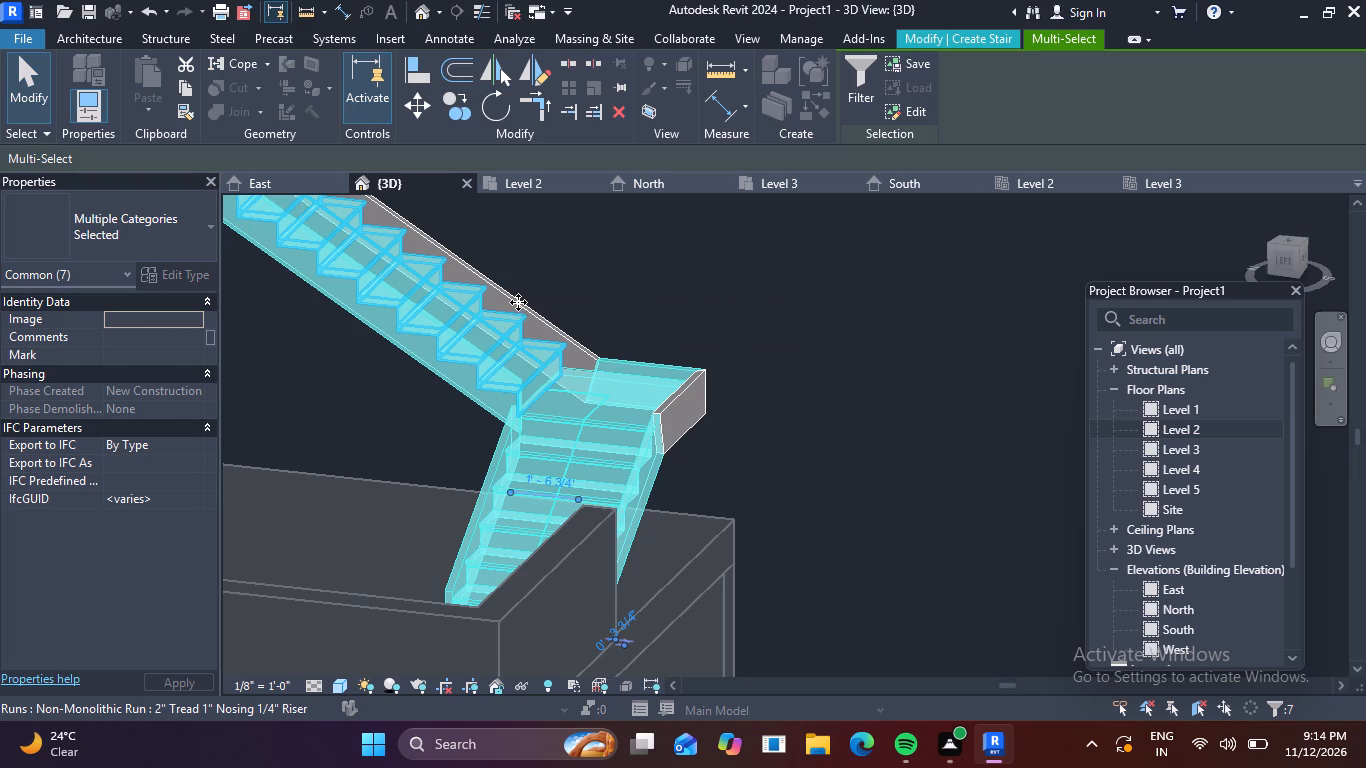
pyautogui.keyDown('ctrl'); pyautogui.click(519, 295); pyautogui.keyUp('ctrl')
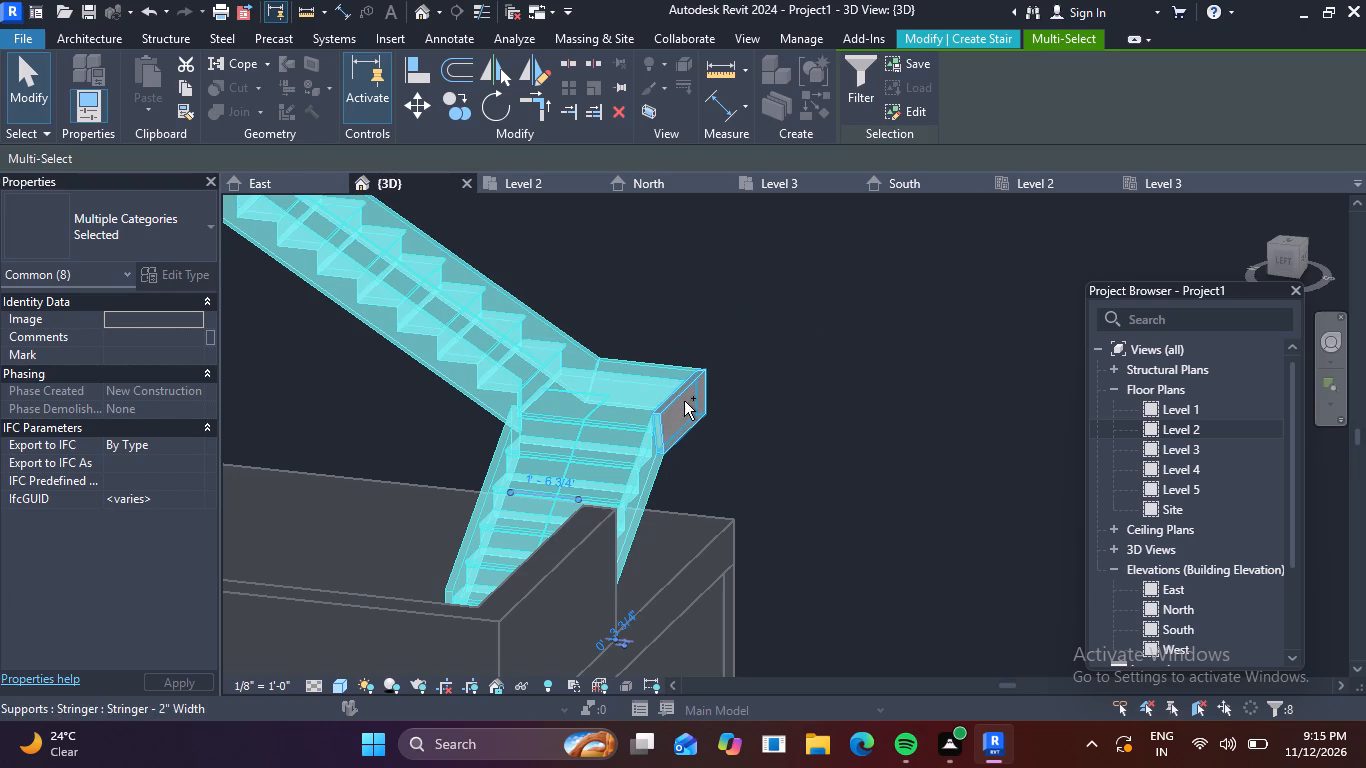
pyautogui.keyDown('ctrl'); pyautogui.click(684, 401); pyautogui.keyUp('ctrl')
pyautogui.keyDown('ctrl'); pyautogui.scroll(-2, 633, 408); pyautogui.keyUp('ctrl')
pyautogui.scroll(-3, 514, 386)
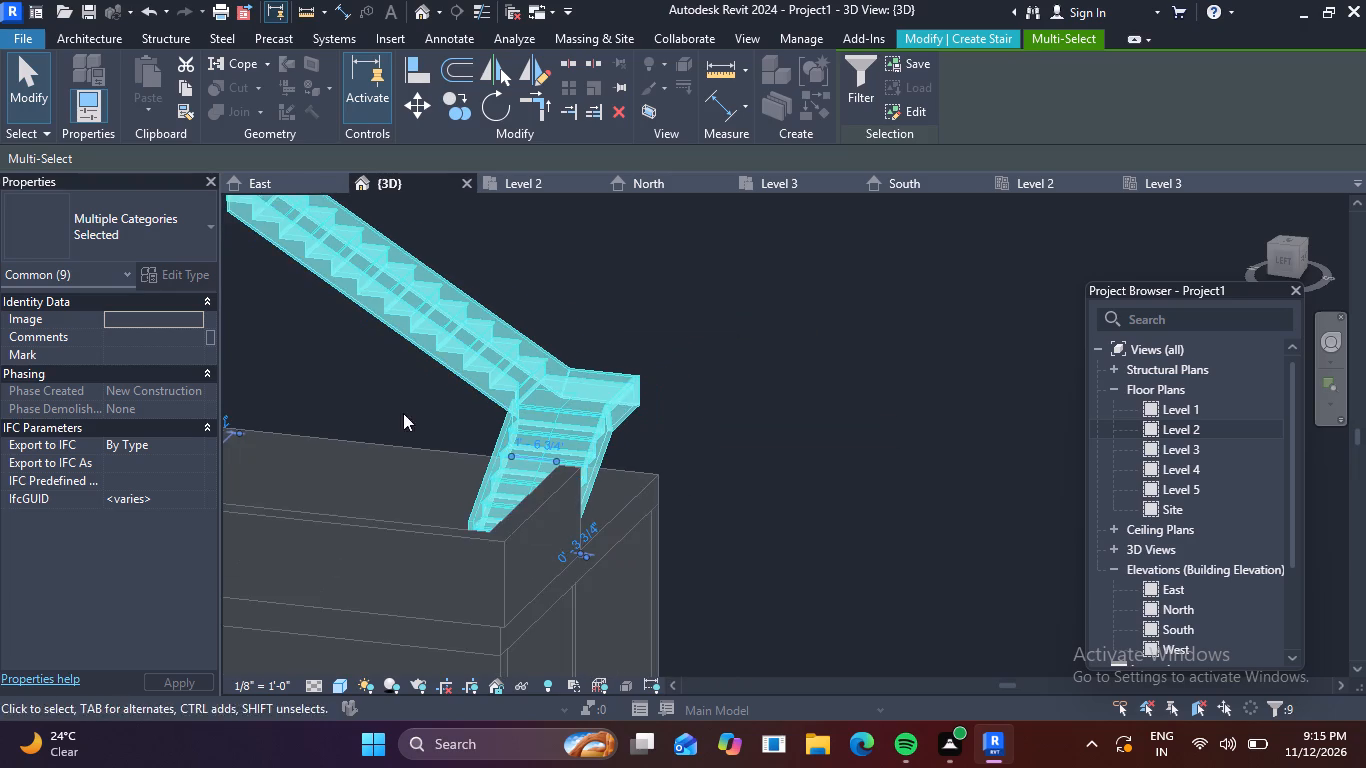
pyautogui.moveTo(412, 418); pyautogui.dragTo(580, 528, button='middle')
pyautogui.scroll(3, 359, 325)
pyautogui.moveTo(393, 363); pyautogui.dragTo(464, 473, button='middle')
pyautogui.scroll(1, 461, 471)
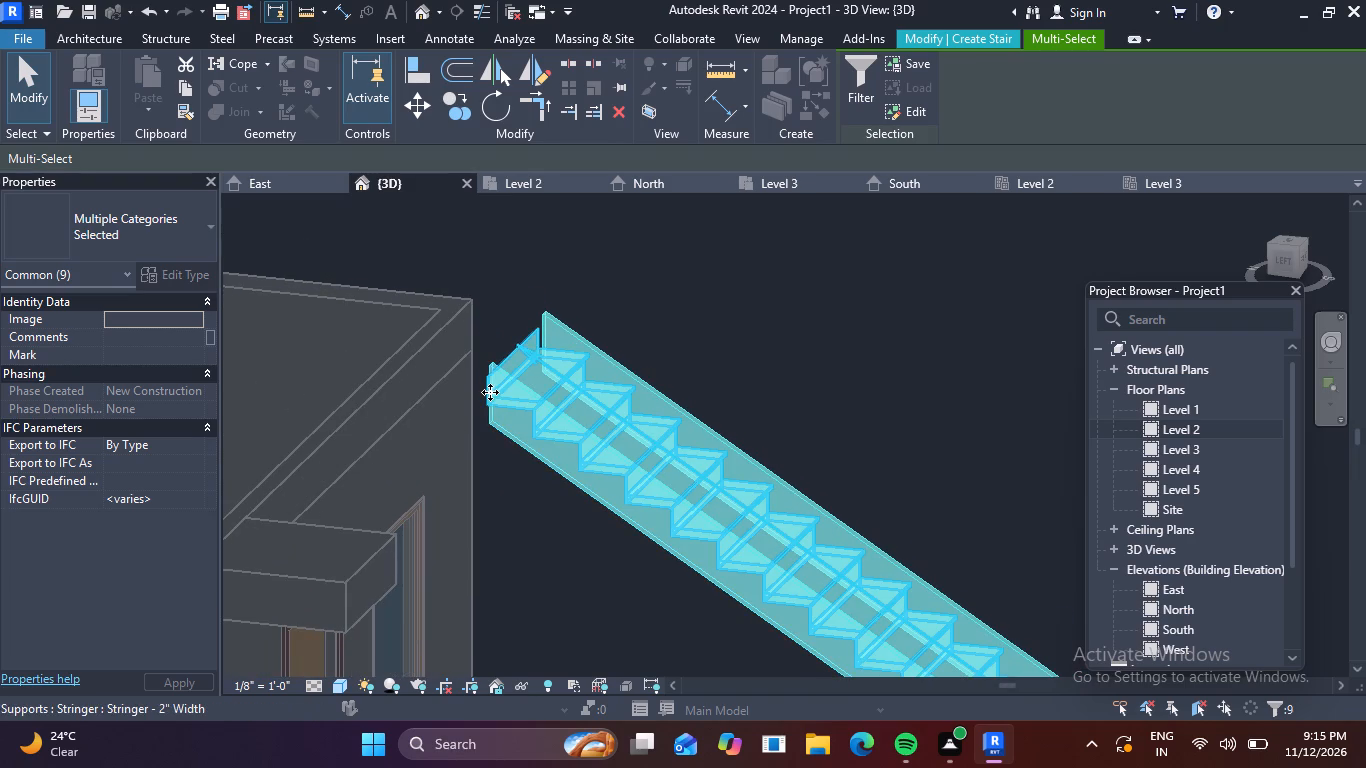
pyautogui.moveTo(490, 392); pyautogui.dragTo(410, 377)
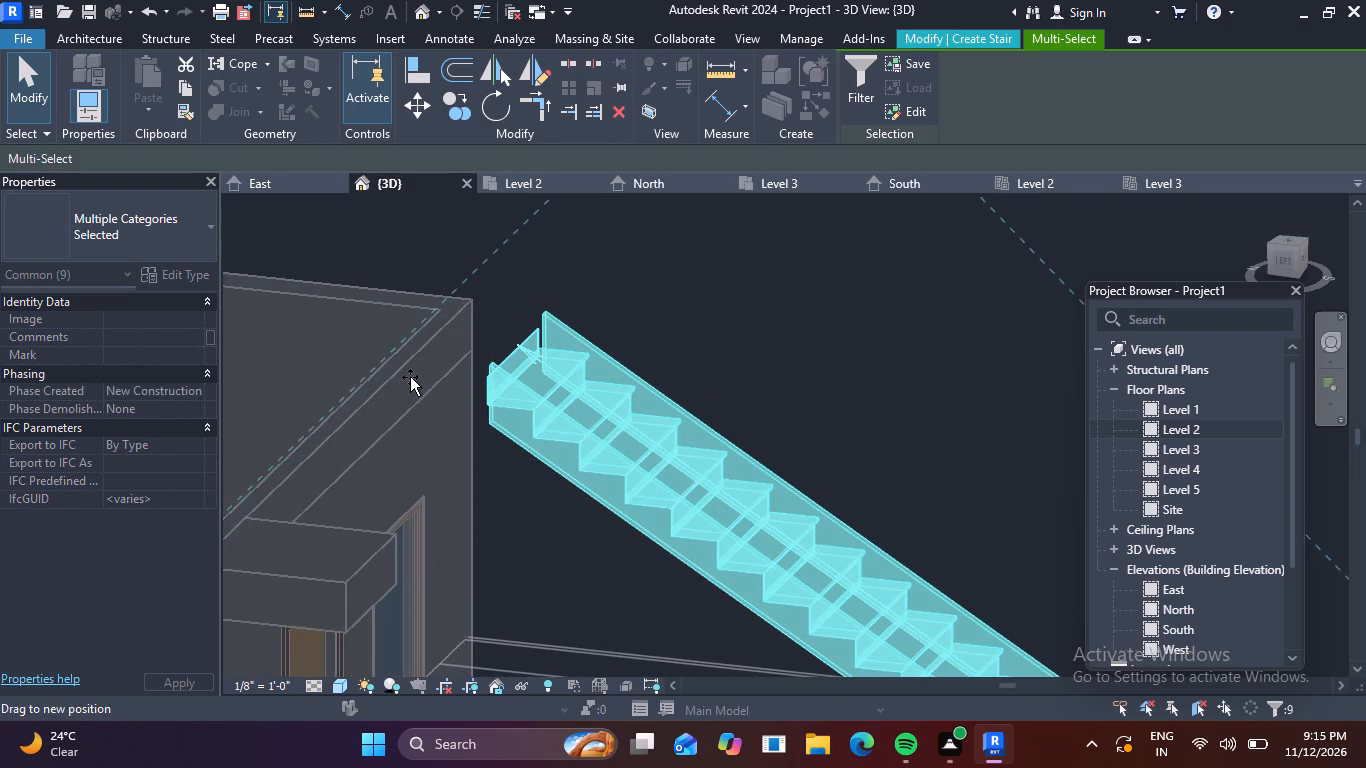
pyautogui.moveTo(410, 377); pyautogui.dragTo(400, 377)
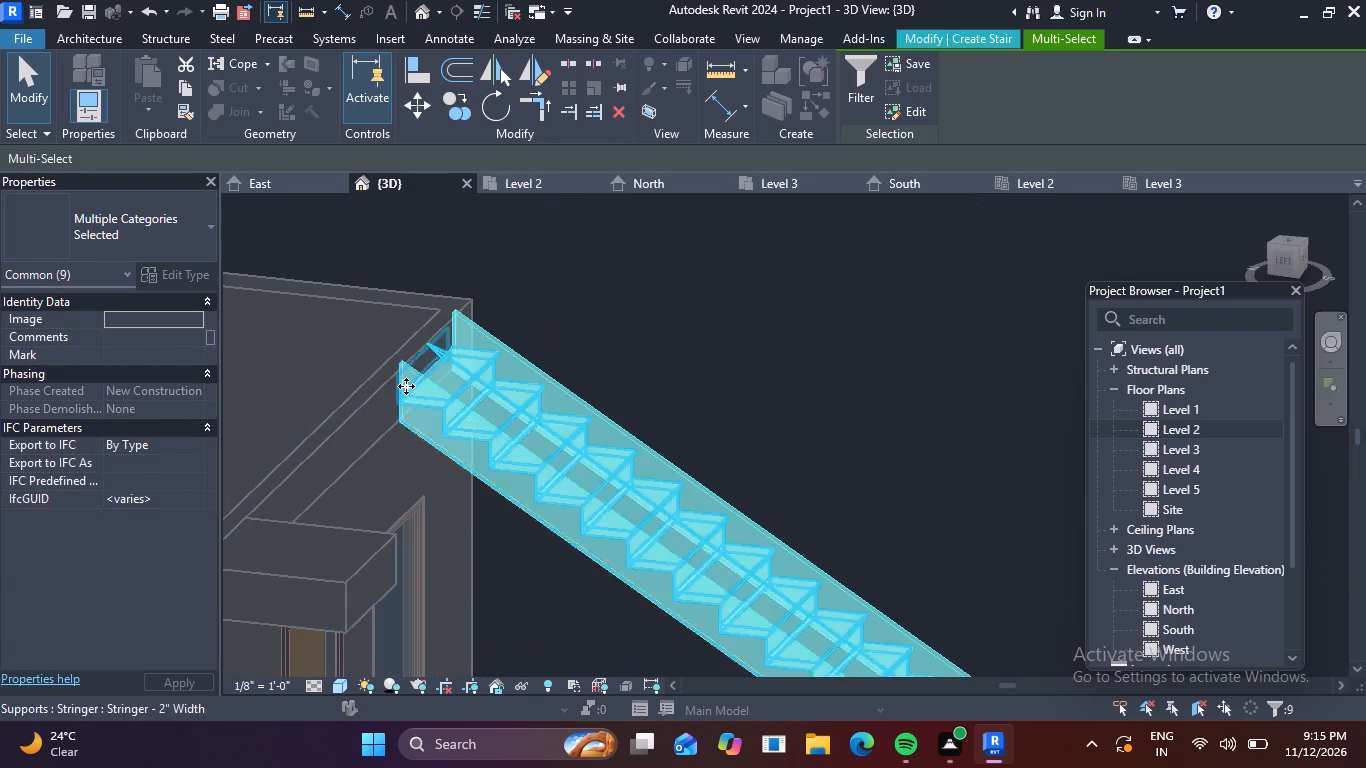
# Examine the moved stair in 3D, checking its top against the roof edge and its lower run against the terrace parapet.
pyautogui.scroll(-4, 581, 378)
pyautogui.moveTo(802, 362); pyautogui.dragTo(660, 351, button='middle')
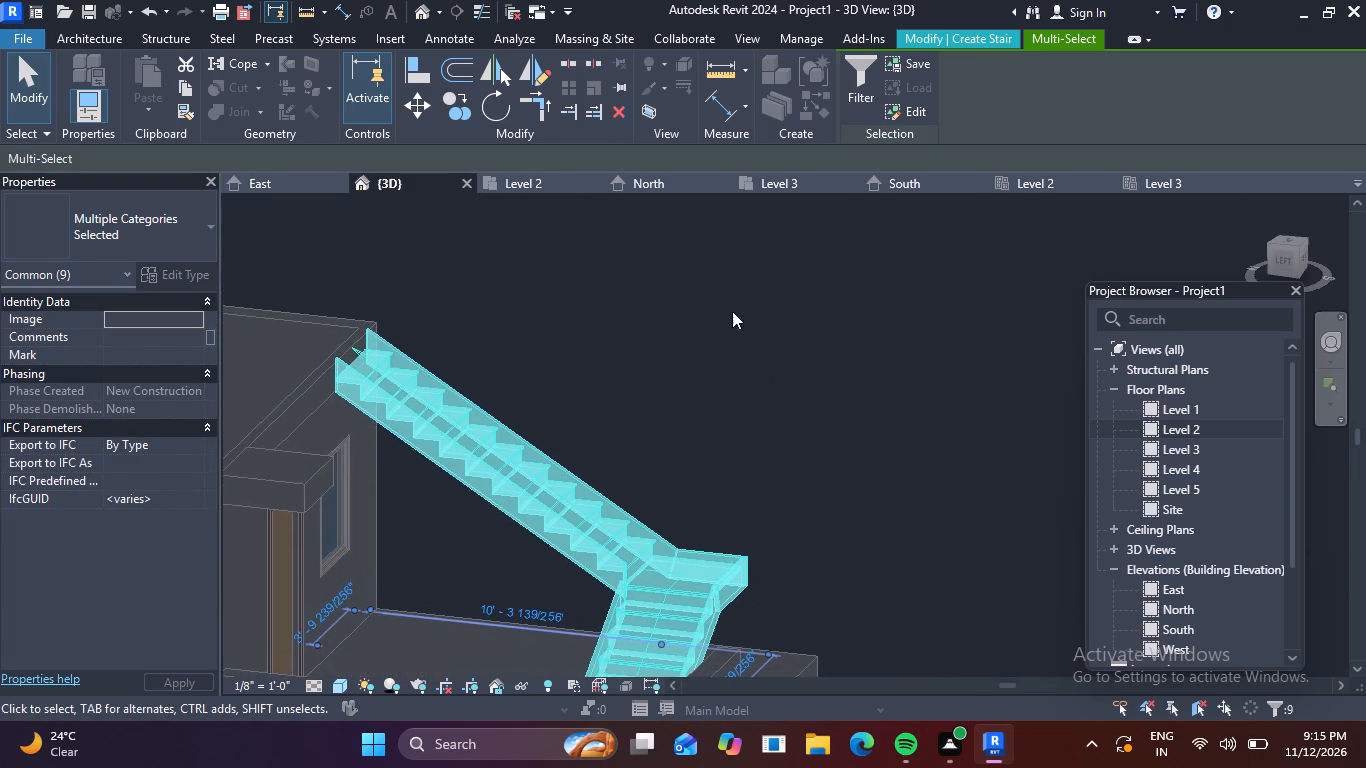
pyautogui.scroll(-3, 733, 311)
pyautogui.keyDown('ctrl'); pyautogui.moveTo(780, 347); pyautogui.dragTo(744, 428, button='middle'); pyautogui.keyUp('ctrl')
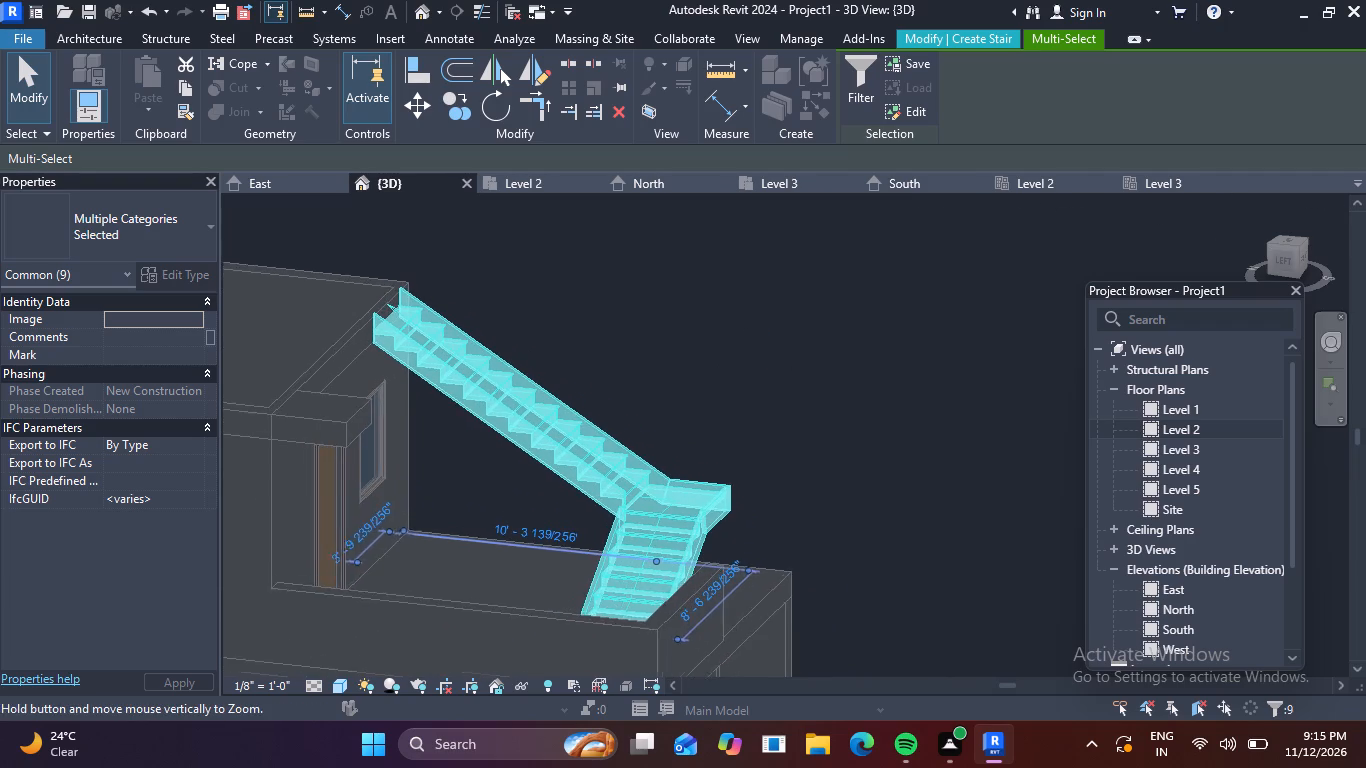
pyautogui.keyDown('ctrl'); pyautogui.moveTo(744, 428); pyautogui.dragTo(744, 429, button='middle'); pyautogui.keyUp('ctrl')
pyautogui.keyDown('shift'); pyautogui.moveTo(842, 352); pyautogui.dragTo(674, 490, button='middle'); pyautogui.keyUp('shift')
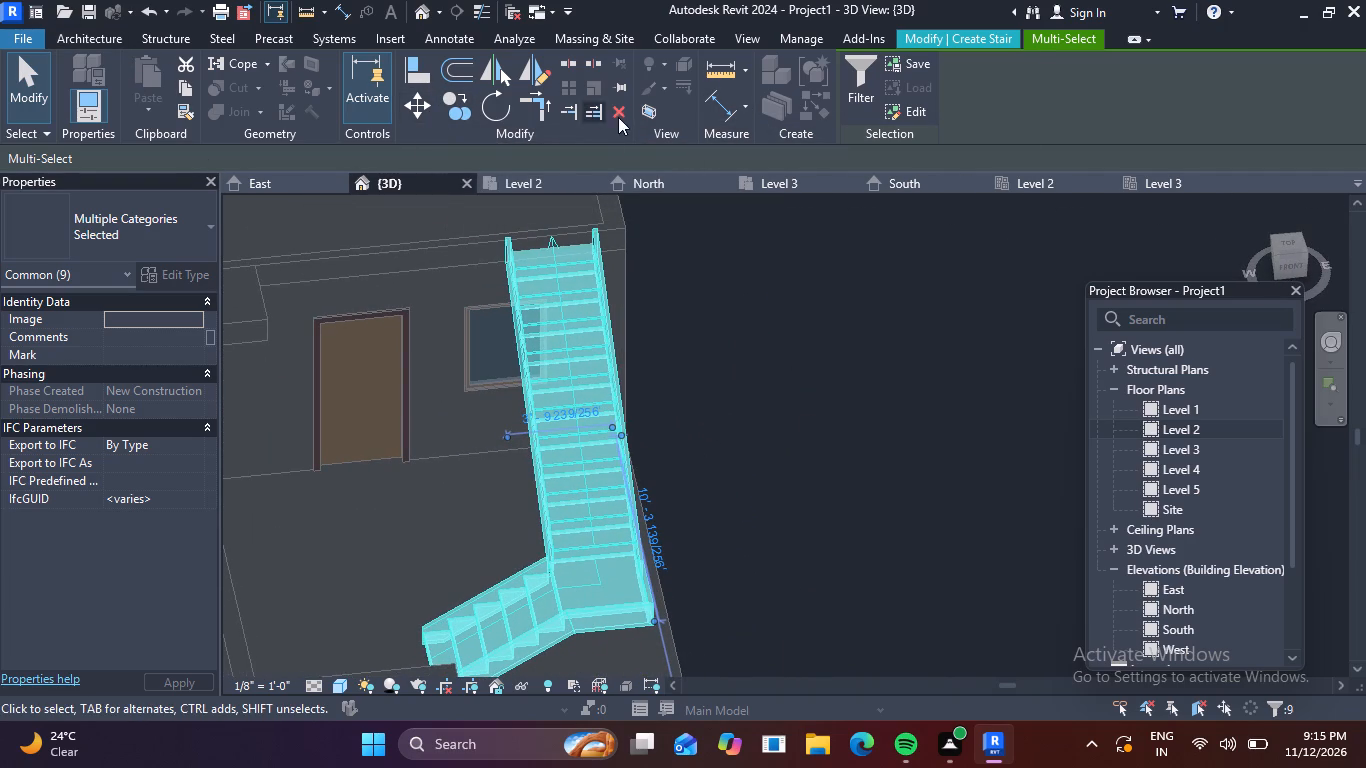
pyautogui.scroll(-2, 690, 231)
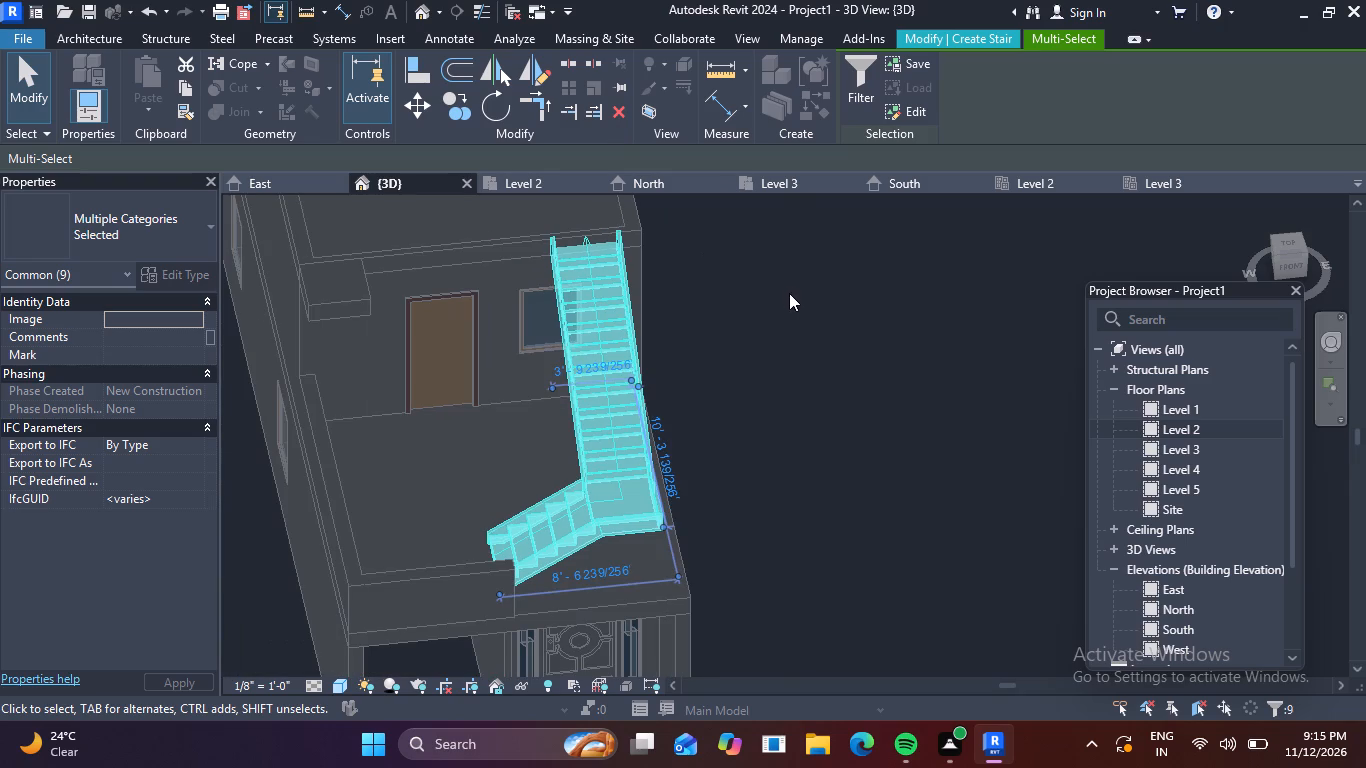
# Finish the stair edit to generate the moved L-shaped terrace stair with its landing and stringers.
pyautogui.keyDown('shift'); pyautogui.moveTo(788, 292); pyautogui.dragTo(555, 127, button='middle'); pyautogui.keyUp('shift')
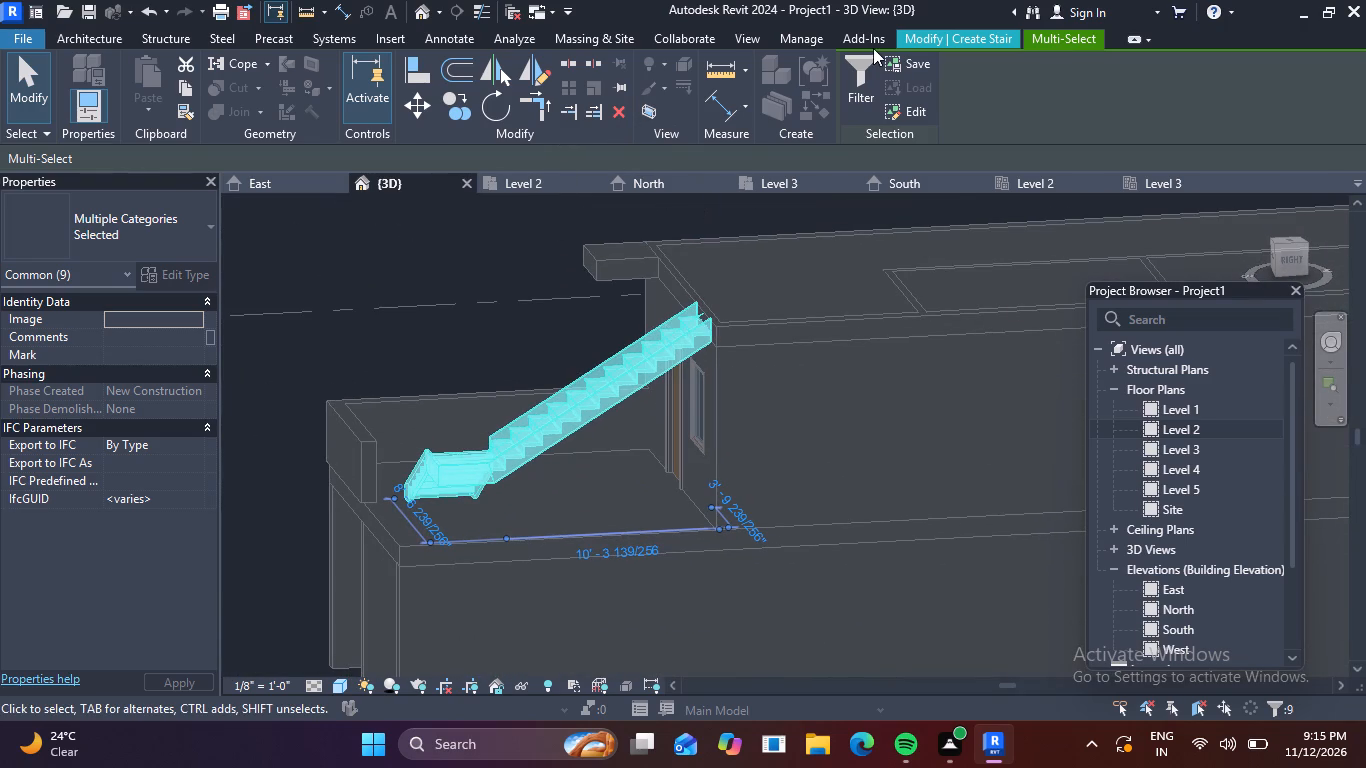
pyautogui.click(941, 28)
pyautogui.click(979, 37)
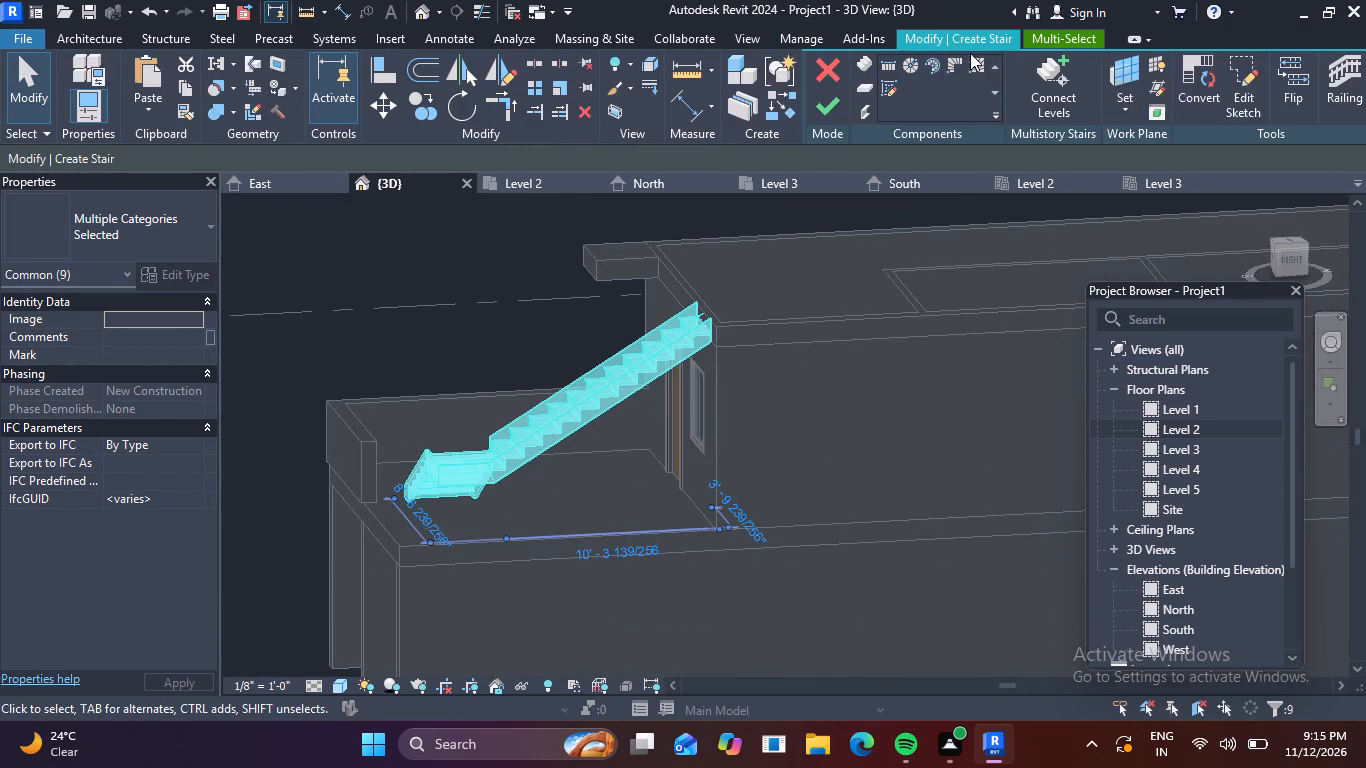
pyautogui.click(831, 103)
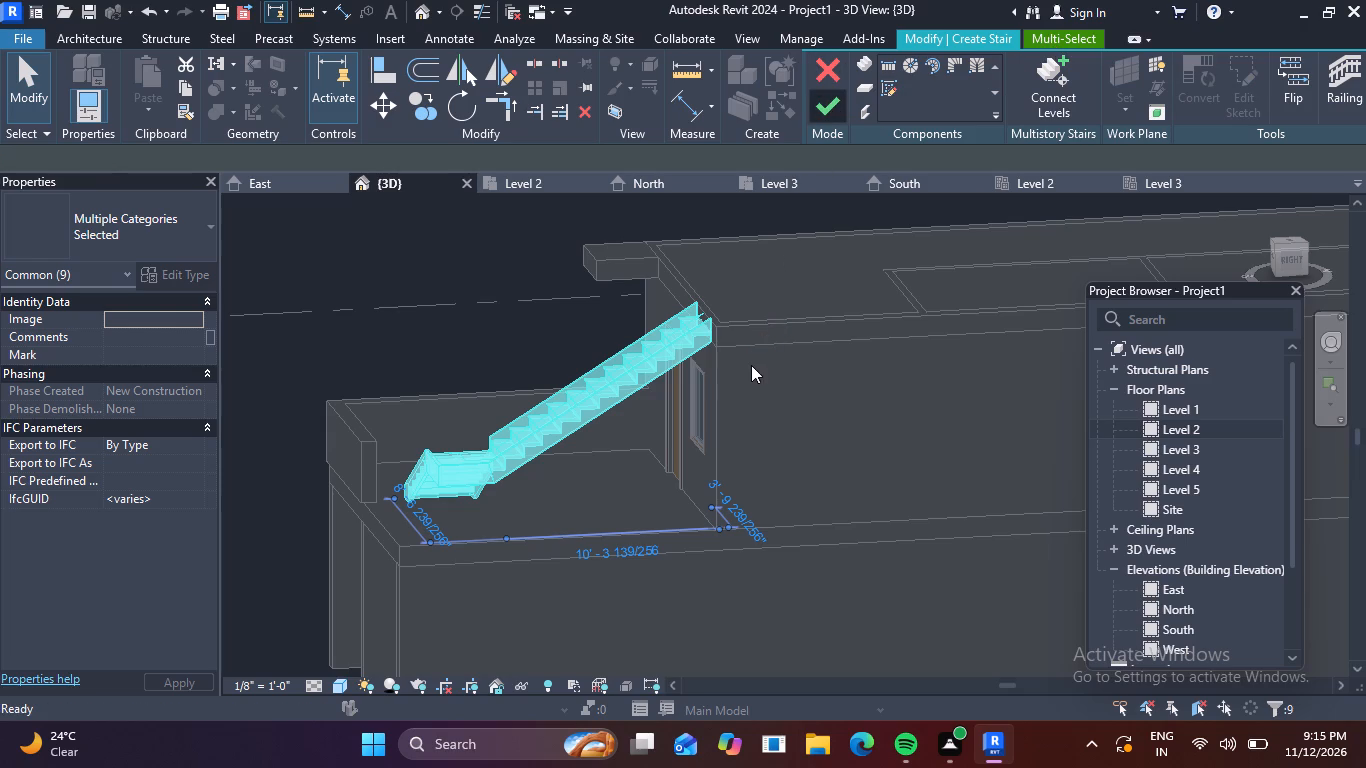
# Examine the finished terrace stair and its railings in 3D, checking the roof edge, landing, parapet and outer-wall side.
pyautogui.scroll(-2, 534, 482)
pyautogui.keyDown('shift'); pyautogui.moveTo(440, 544); pyautogui.dragTo(499, 569, button='middle'); pyautogui.keyUp('shift')
pyautogui.keyDown('shift'); pyautogui.scroll(-1, 459, 556); pyautogui.keyUp('shift')
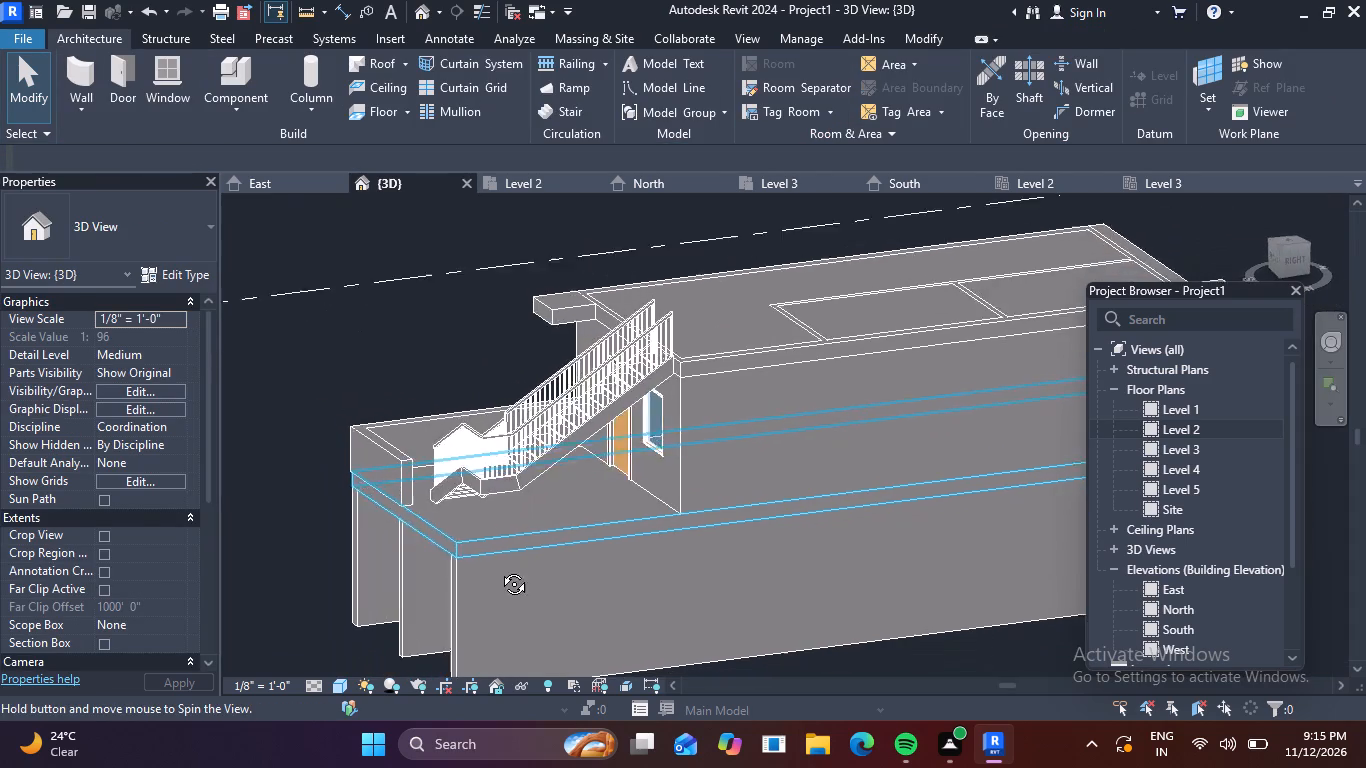
pyautogui.keyDown('shift'); pyautogui.moveTo(499, 569); pyautogui.dragTo(746, 521, button='middle'); pyautogui.keyUp('shift')
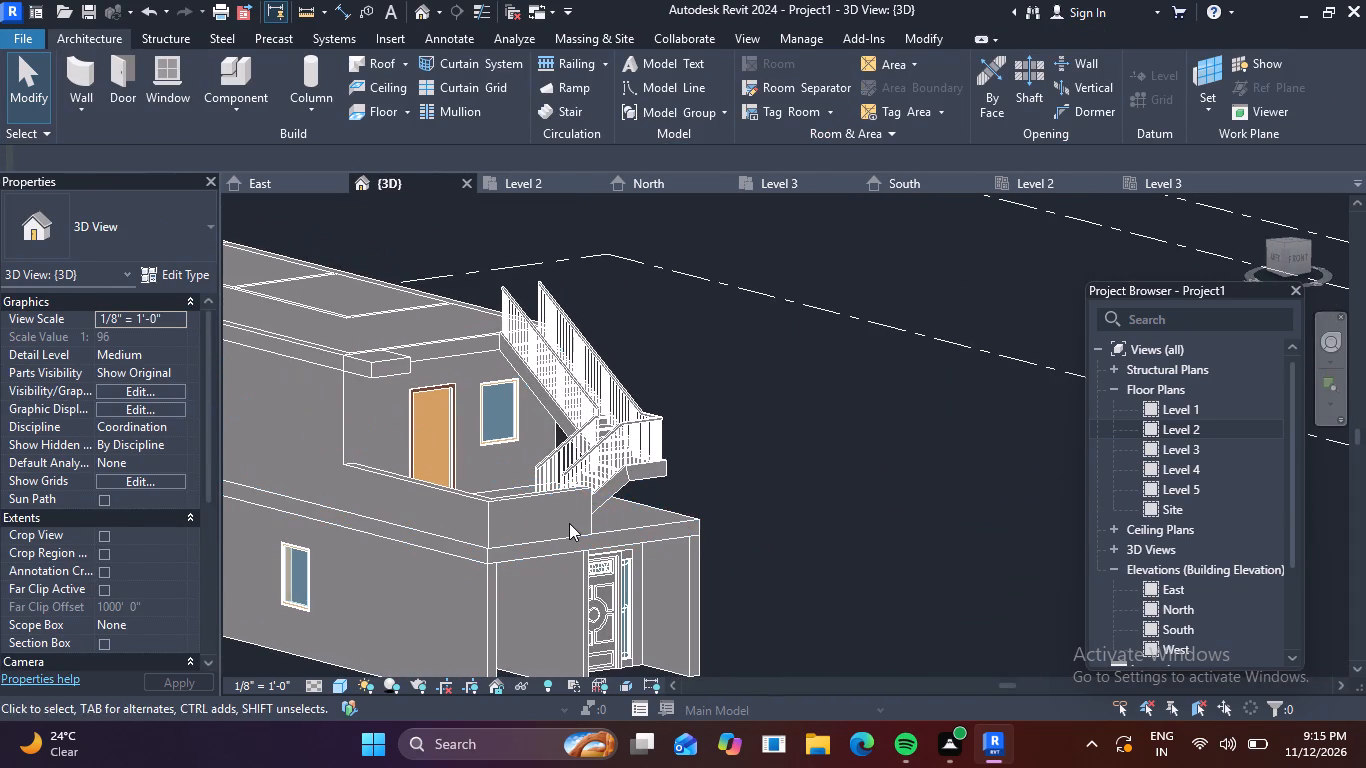
pyautogui.keyDown('shift'); pyautogui.moveTo(574, 527); pyautogui.dragTo(596, 701, button='middle'); pyautogui.keyUp('shift')
pyautogui.keyDown('shift'); pyautogui.moveTo(458, 548); pyautogui.dragTo(439, 630, button='middle'); pyautogui.keyUp('shift')
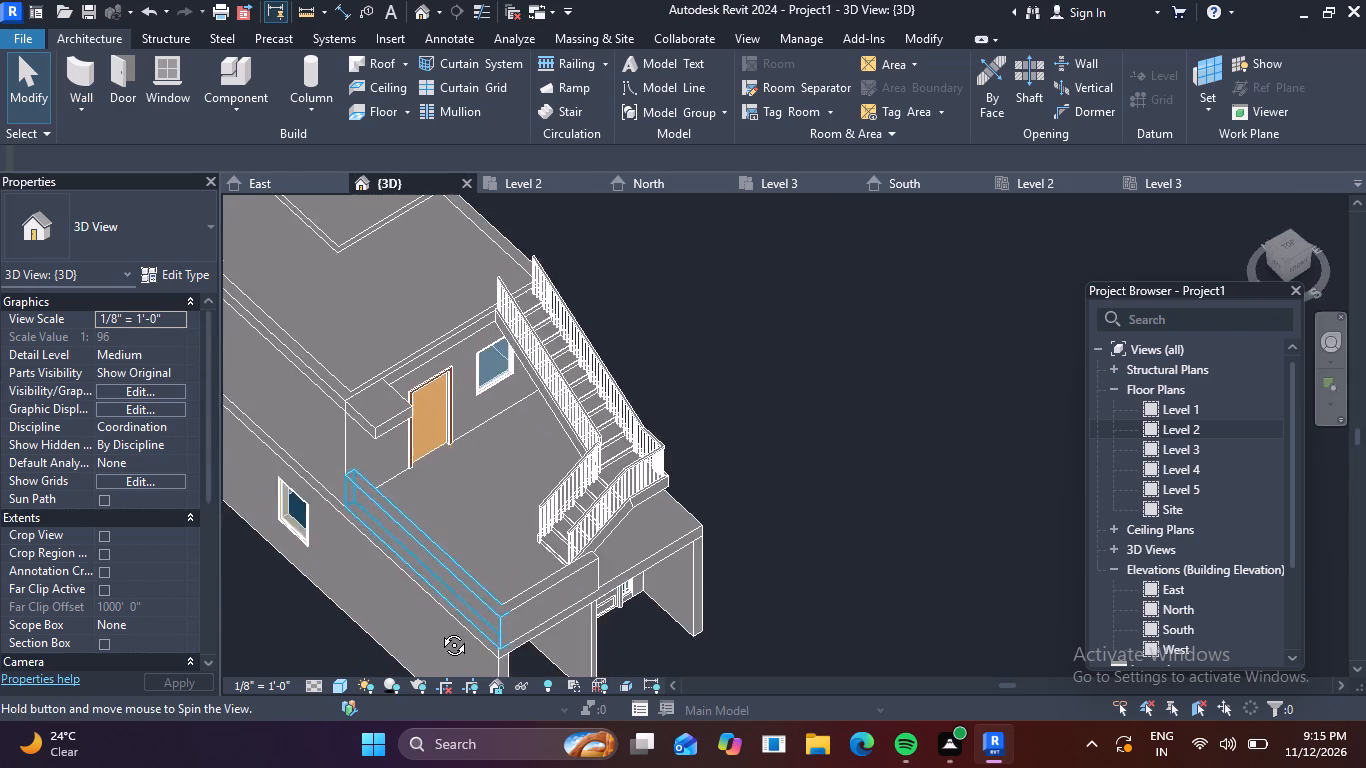
pyautogui.keyDown('shift'); pyautogui.moveTo(439, 630); pyautogui.dragTo(173, 679, button='middle'); pyautogui.keyUp('shift')
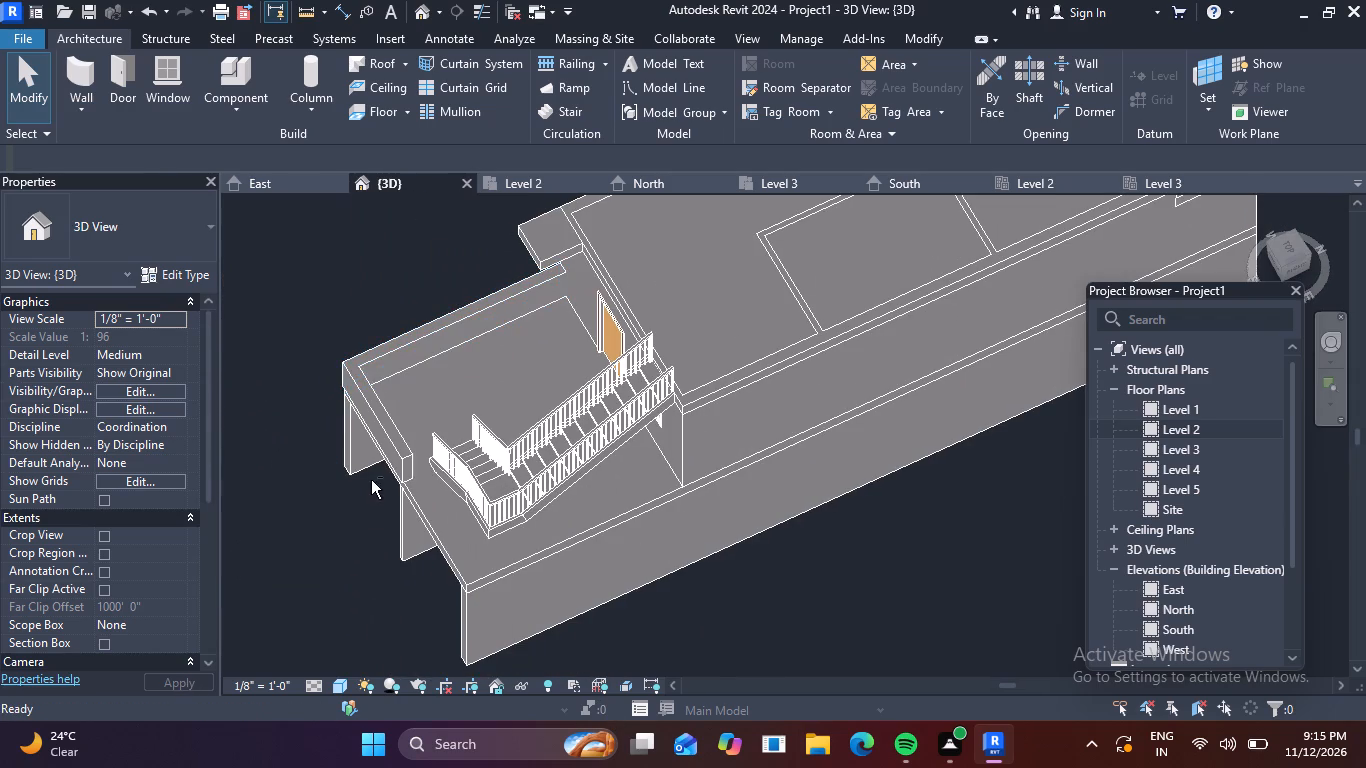
pyautogui.keyDown('shift'); pyautogui.scroll(4, 378, 474); pyautogui.keyUp('shift')
pyautogui.scroll(1, 500, 479)
pyautogui.moveTo(622, 547); pyautogui.dragTo(559, 520, button='middle')
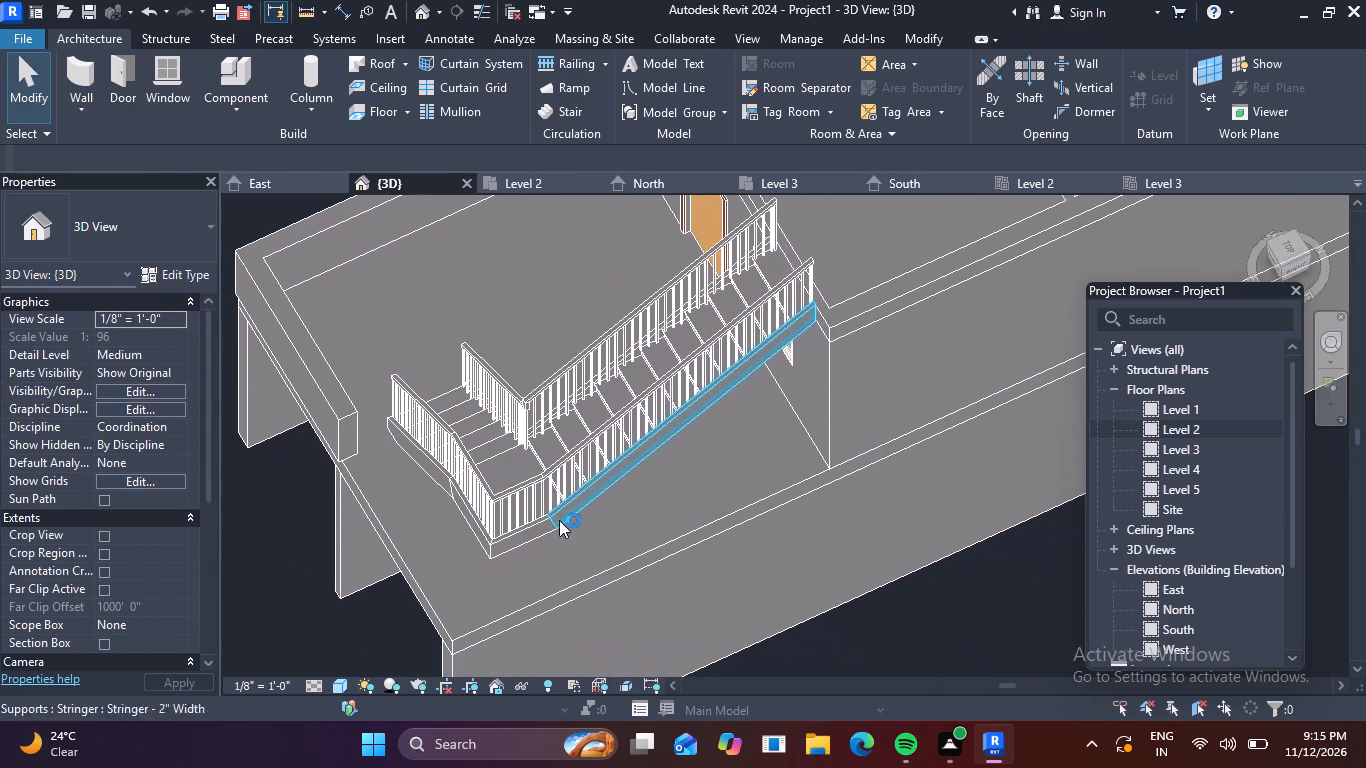
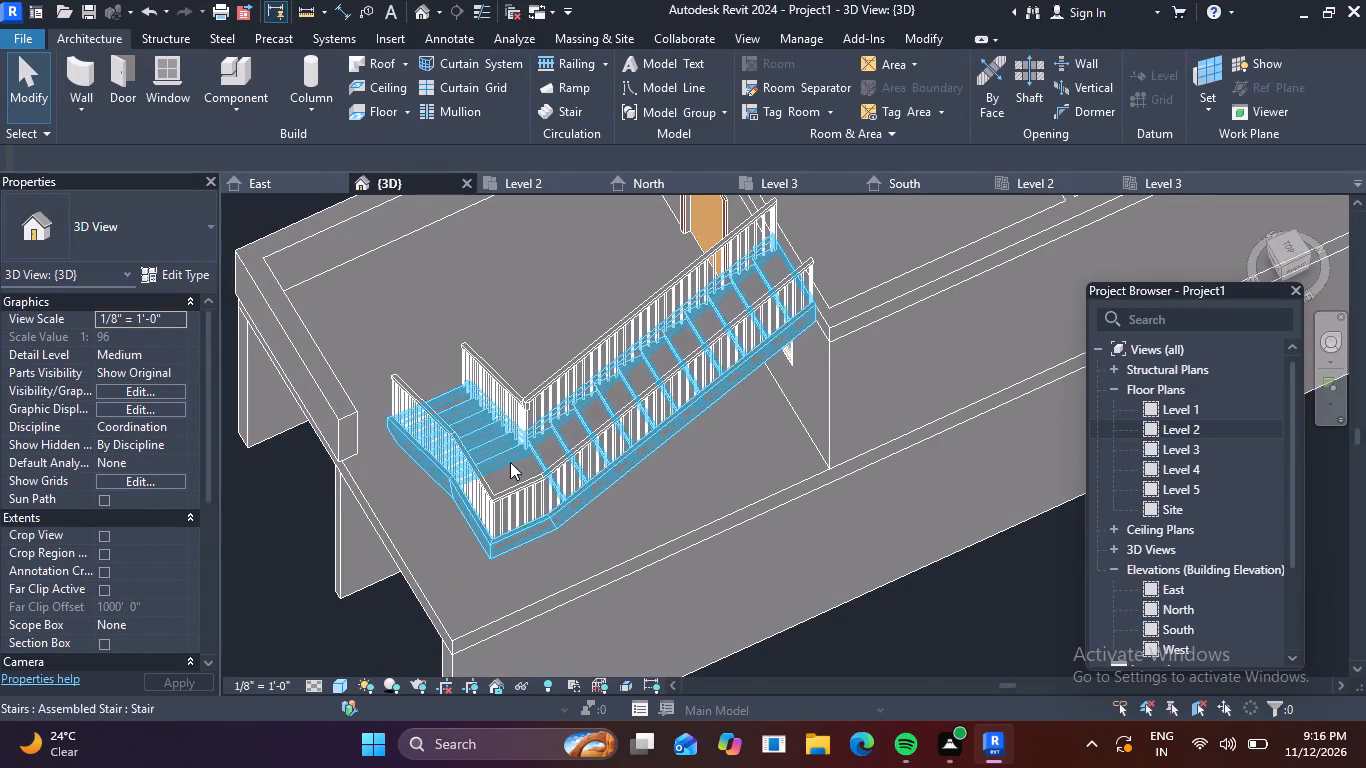
# Open the Level 2 floor plan and examine the L-shaped stair, the terrace edges around it and the house walls.
pyautogui.doubleClick(1152, 426)
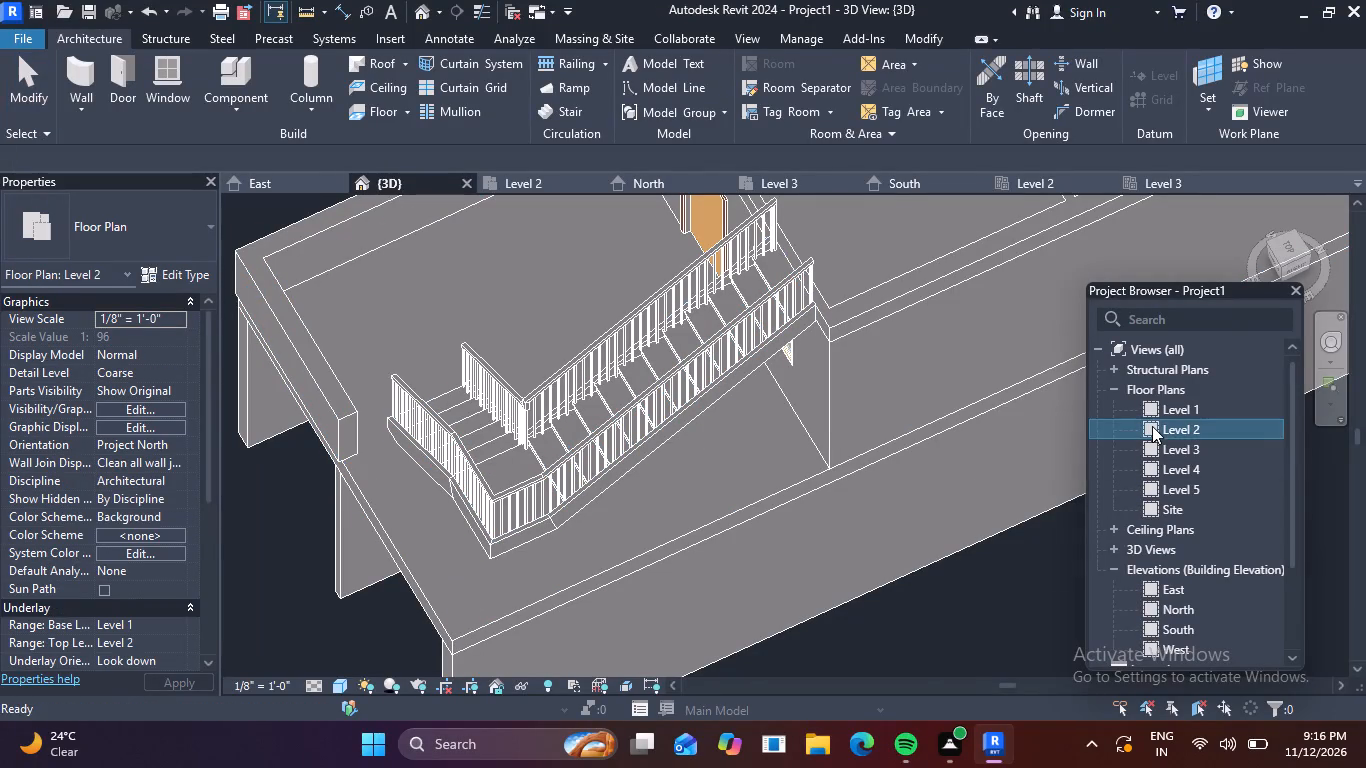
pyautogui.scroll(4, 626, 637)
pyautogui.scroll(-2, 519, 618)
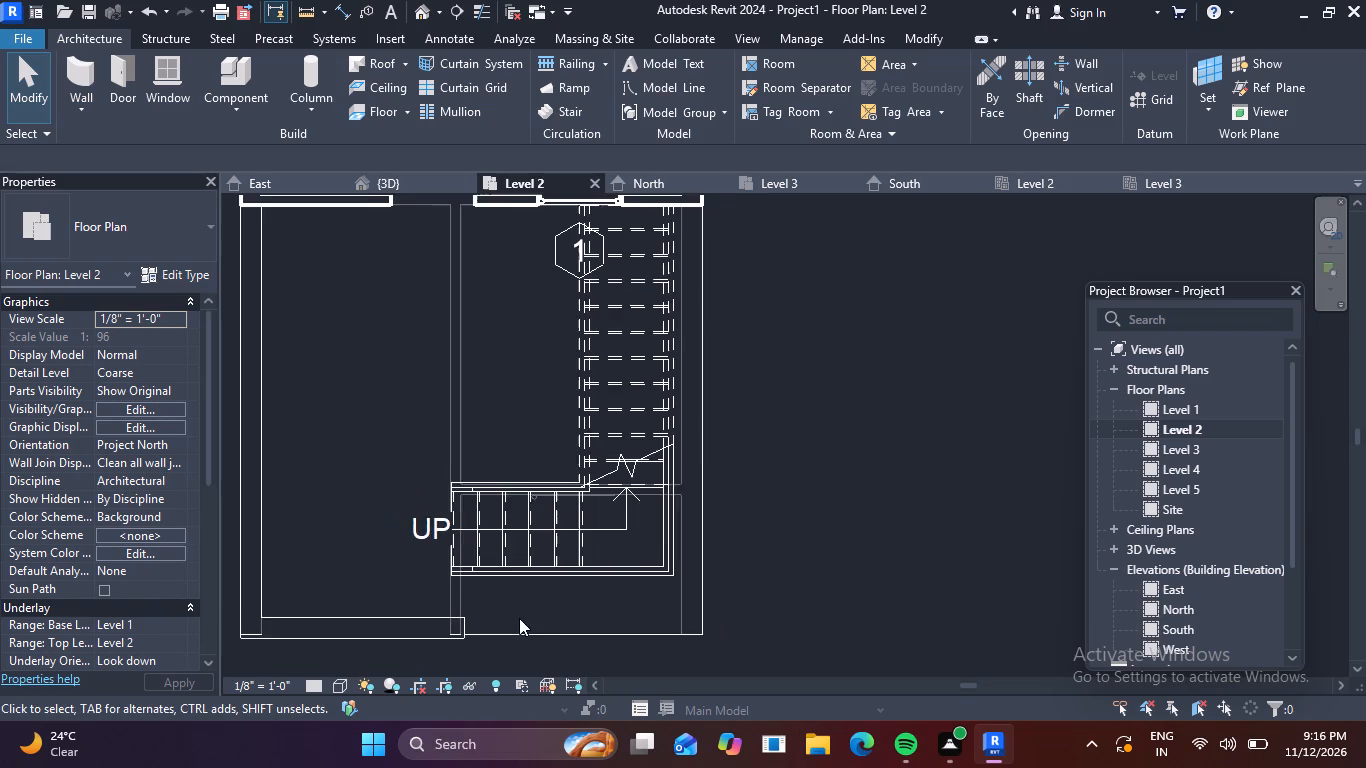
pyautogui.moveTo(523, 620); pyautogui.dragTo(552, 639, button='middle')
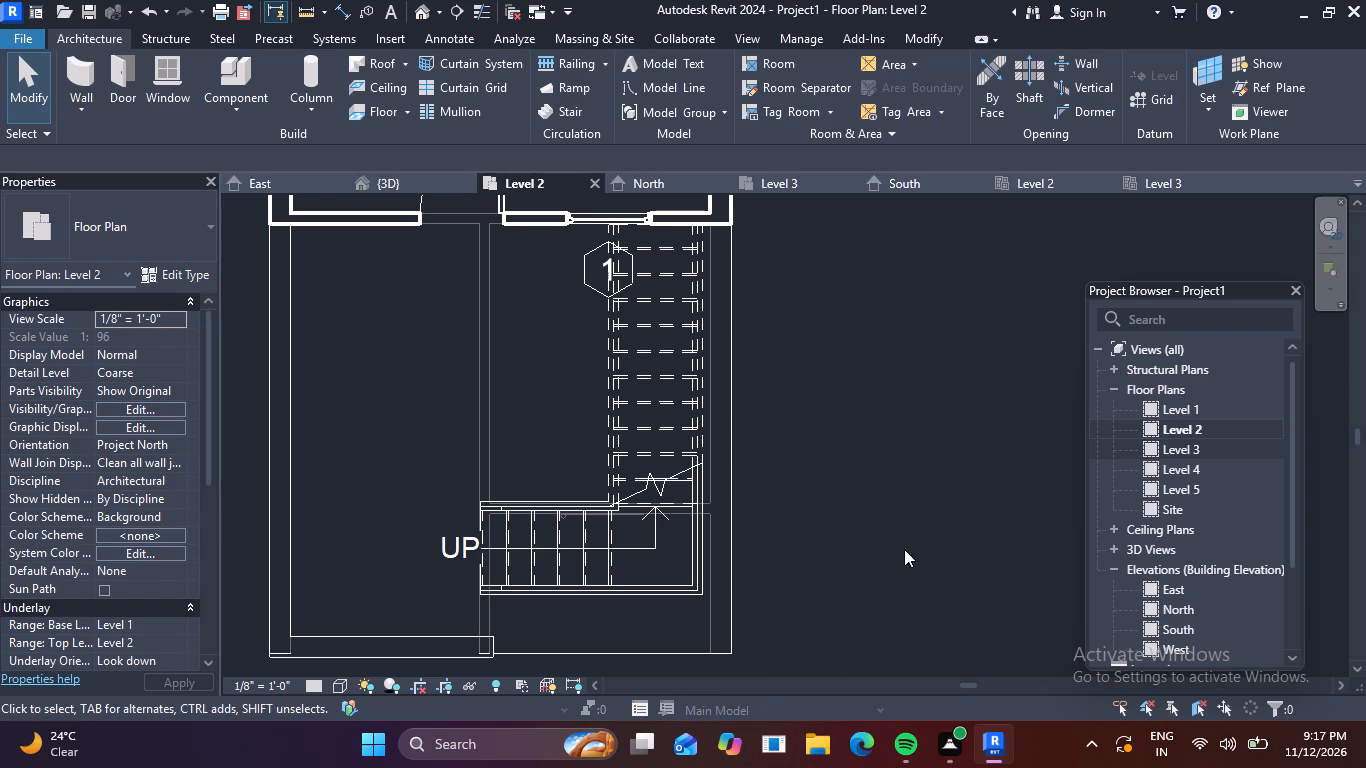
pyautogui.scroll(-2, 620, 519)
pyautogui.scroll(-4, 857, 497)
pyautogui.moveTo(835, 488); pyautogui.dragTo(825, 522, button='middle')
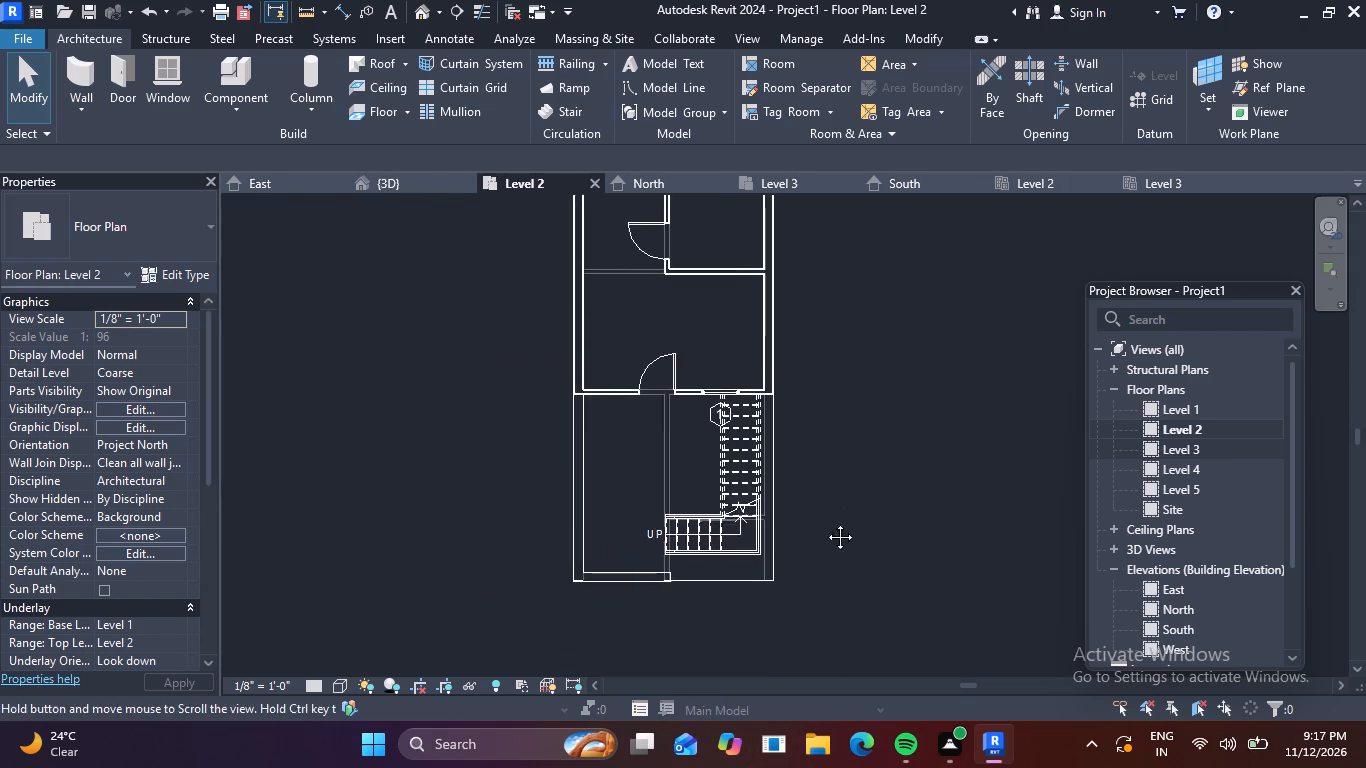
pyautogui.moveTo(825, 522); pyautogui.dragTo(774, 665, button='middle')
pyautogui.scroll(-4, 785, 342)
pyautogui.moveTo(895, 295); pyautogui.dragTo(847, 438, button='middle')
pyautogui.scroll(-3, 853, 370)
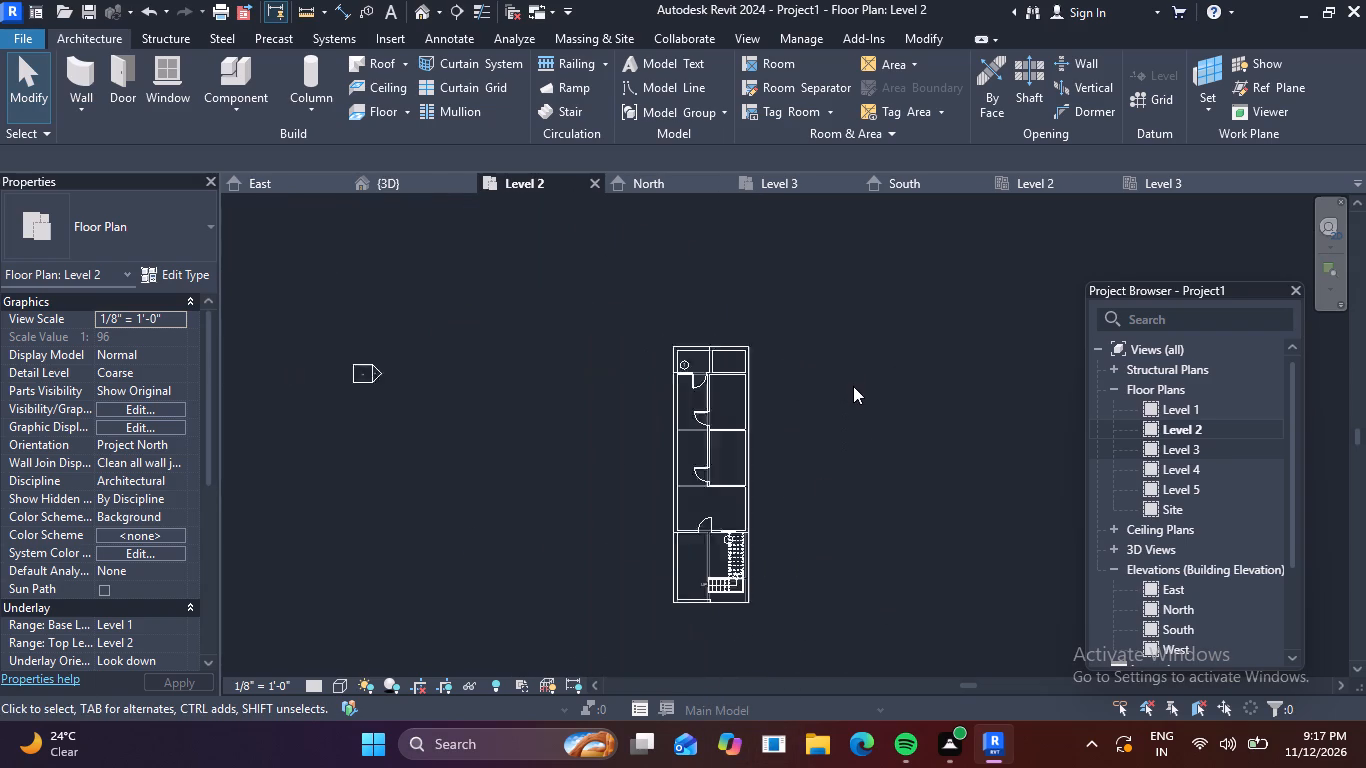
pyautogui.scroll(-2, 853, 386)
pyautogui.moveTo(928, 398); pyautogui.dragTo(826, 371, button='middle')
pyautogui.scroll(10, 693, 498)
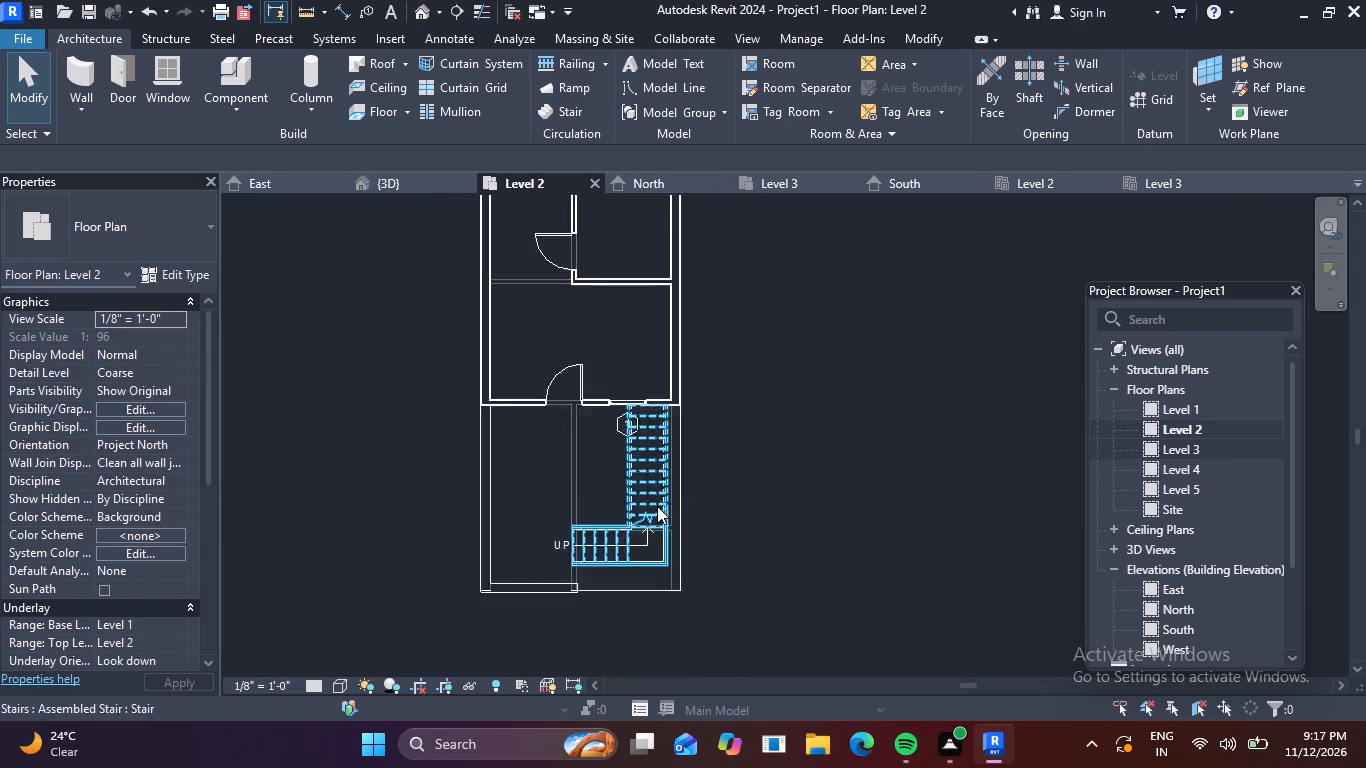
pyautogui.scroll(1, 718, 569)
pyautogui.moveTo(718, 569); pyautogui.dragTo(741, 492, button='middle')
pyautogui.scroll(5, 741, 492)
pyautogui.scroll(1, 656, 489)
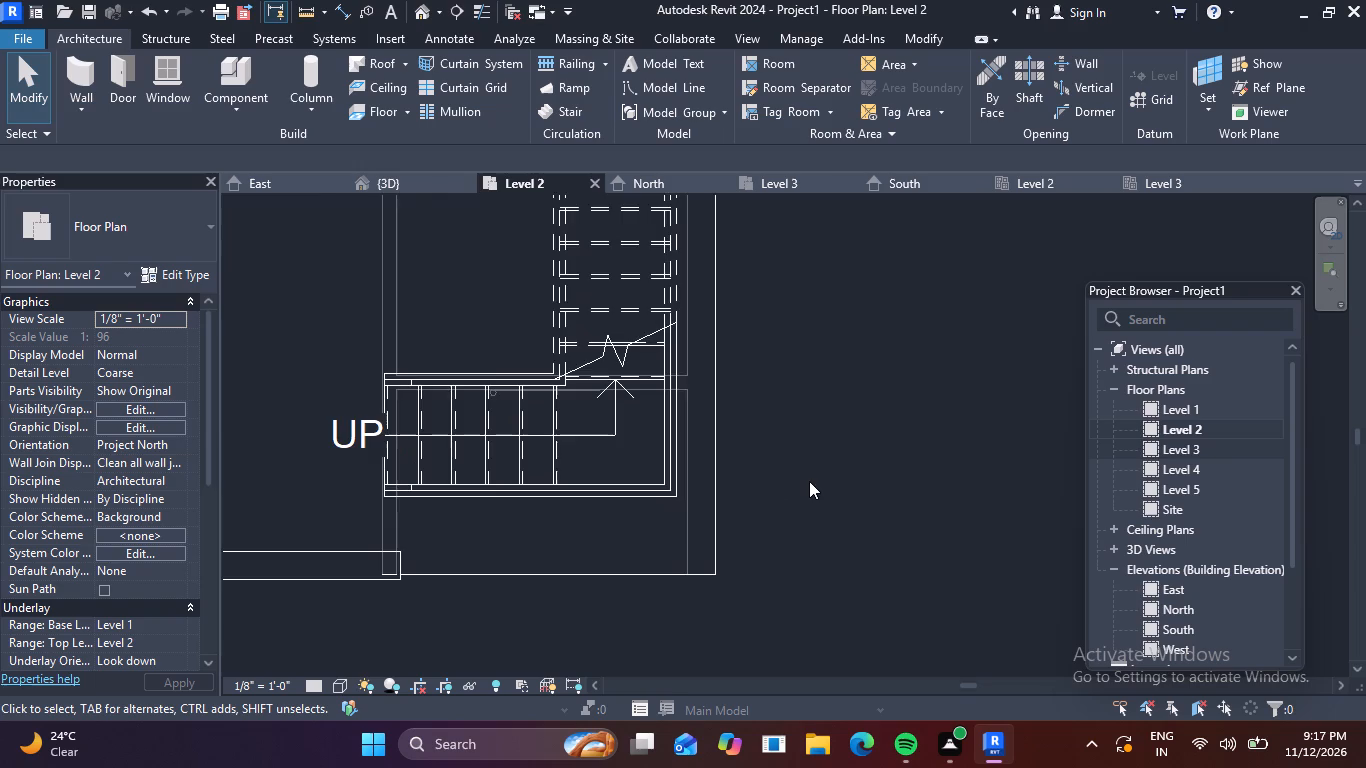
pyautogui.scroll(3, 812, 473)
pyautogui.scroll(-3, 812, 473)
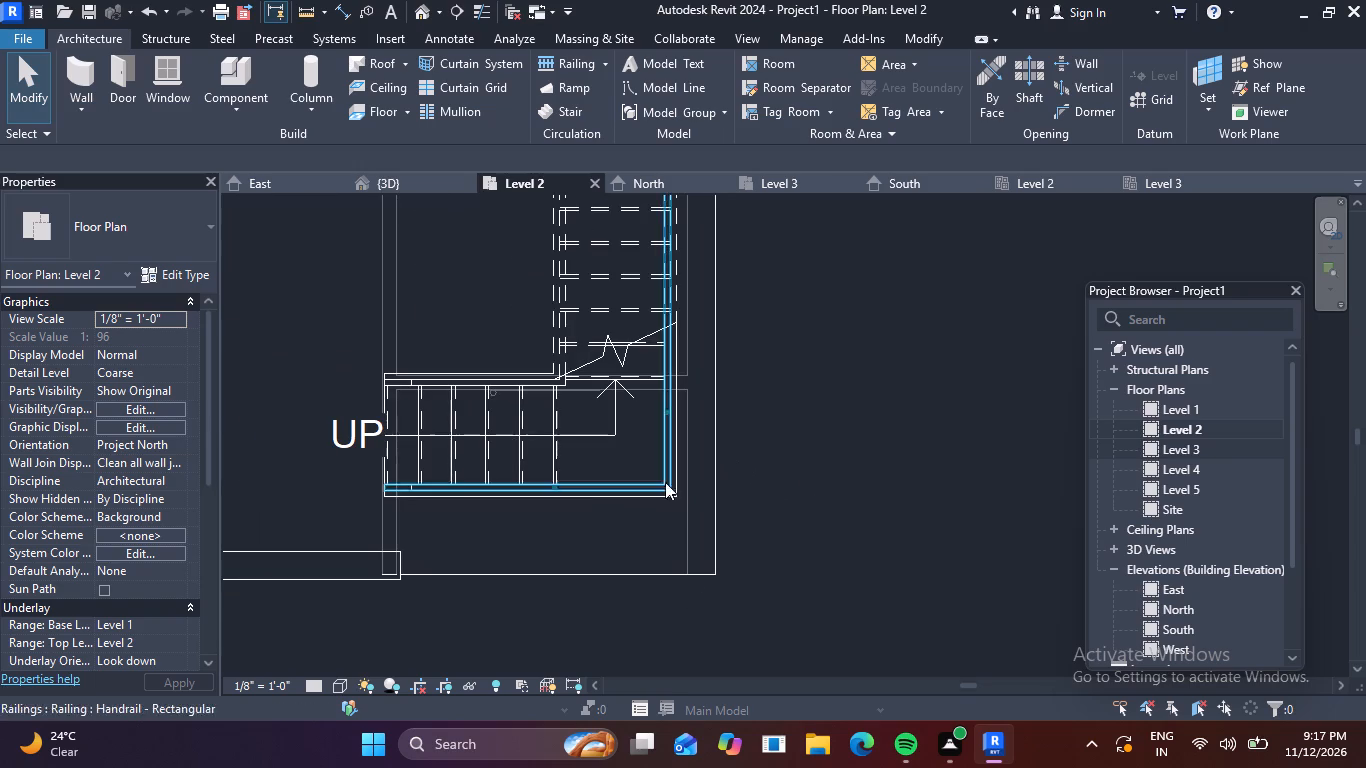
pyautogui.scroll(-7, 589, 439)
pyautogui.scroll(-1, 737, 384)
pyautogui.moveTo(742, 388); pyautogui.dragTo(687, 580, button='middle')
pyautogui.scroll(-4, 651, 480)
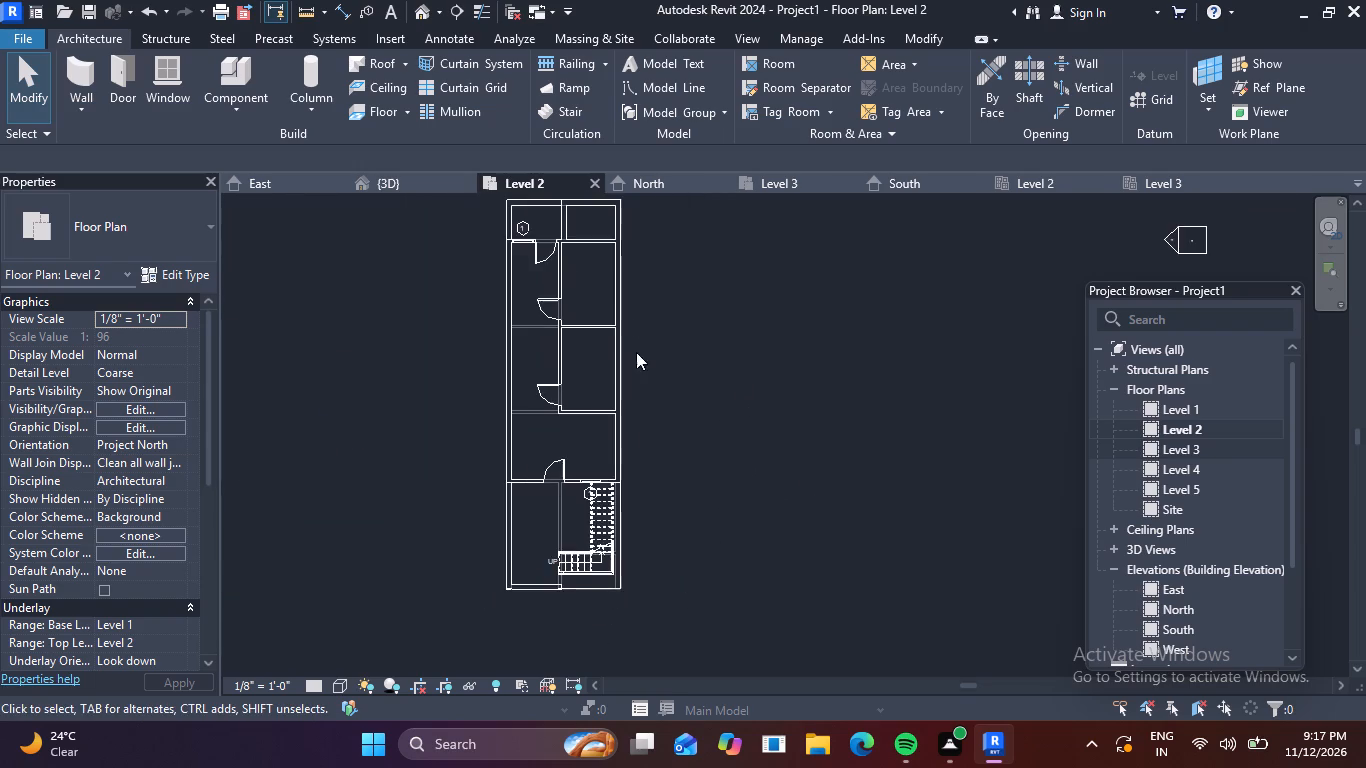
pyautogui.moveTo(651, 267); pyautogui.dragTo(654, 375, button='middle')
pyautogui.scroll(6, 597, 311)
pyautogui.scroll(-4, 674, 319)
pyautogui.moveTo(719, 416); pyautogui.dragTo(719, 417, button='middle')
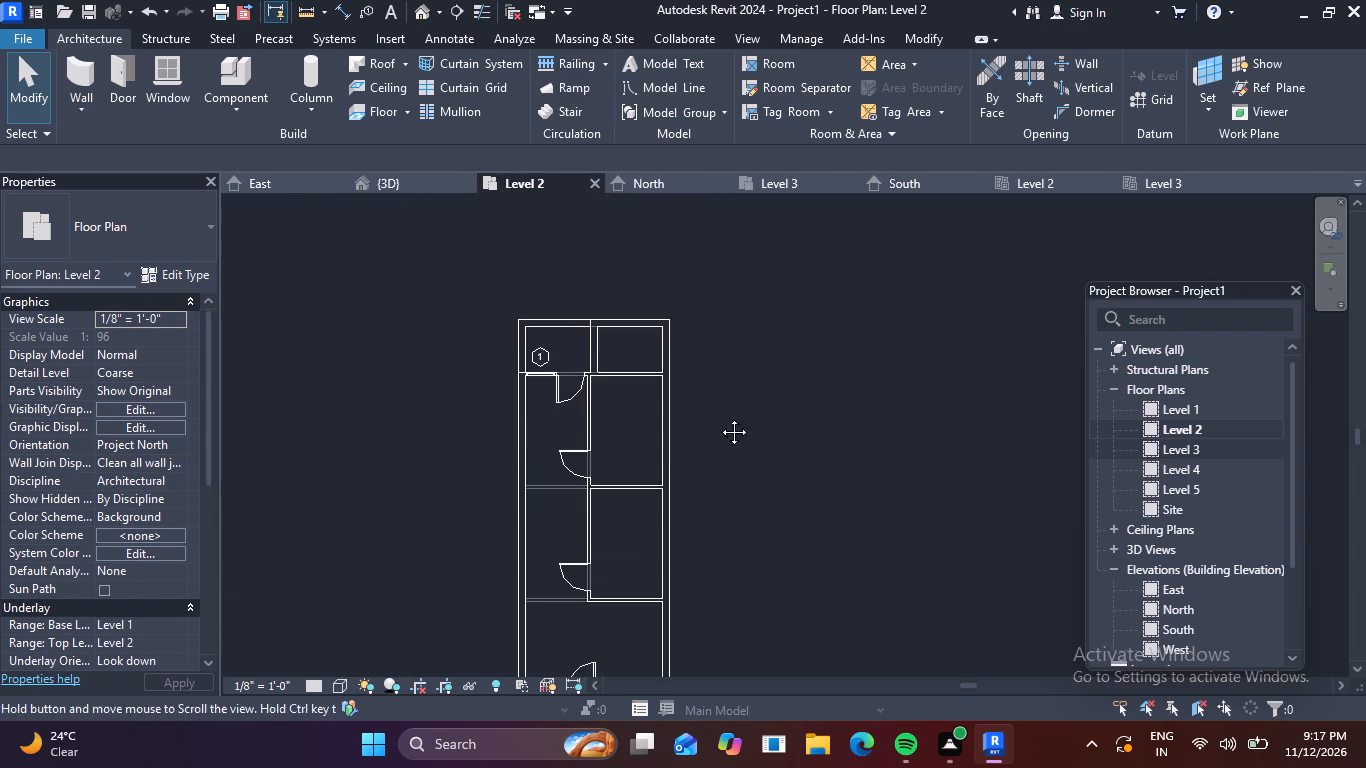
pyautogui.moveTo(719, 417); pyautogui.dragTo(679, 217, button='middle')
pyautogui.moveTo(619, 596); pyautogui.dragTo(605, 547, button='middle')
pyautogui.scroll(8, 617, 595)
pyautogui.moveTo(705, 556); pyautogui.dragTo(709, 405, button='middle')
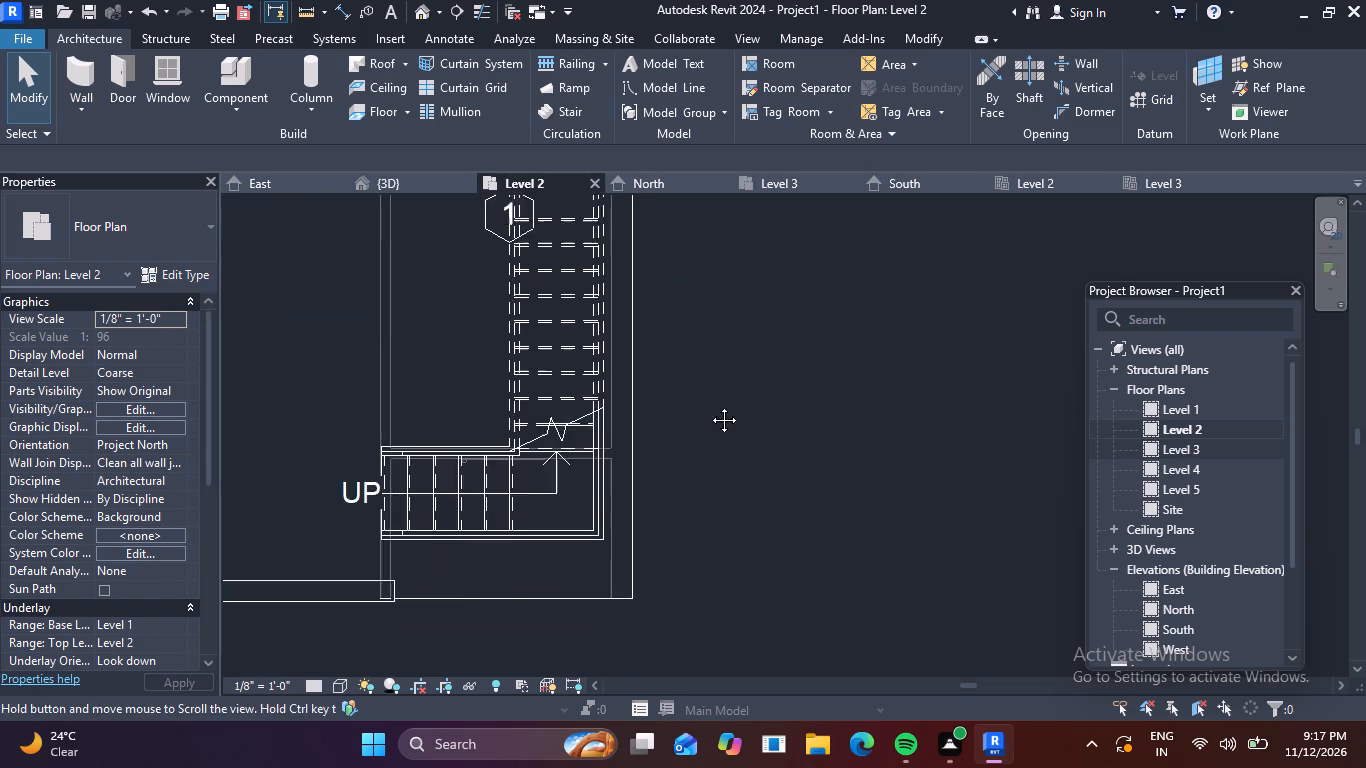
pyautogui.moveTo(709, 405); pyautogui.dragTo(708, 347, button='middle')
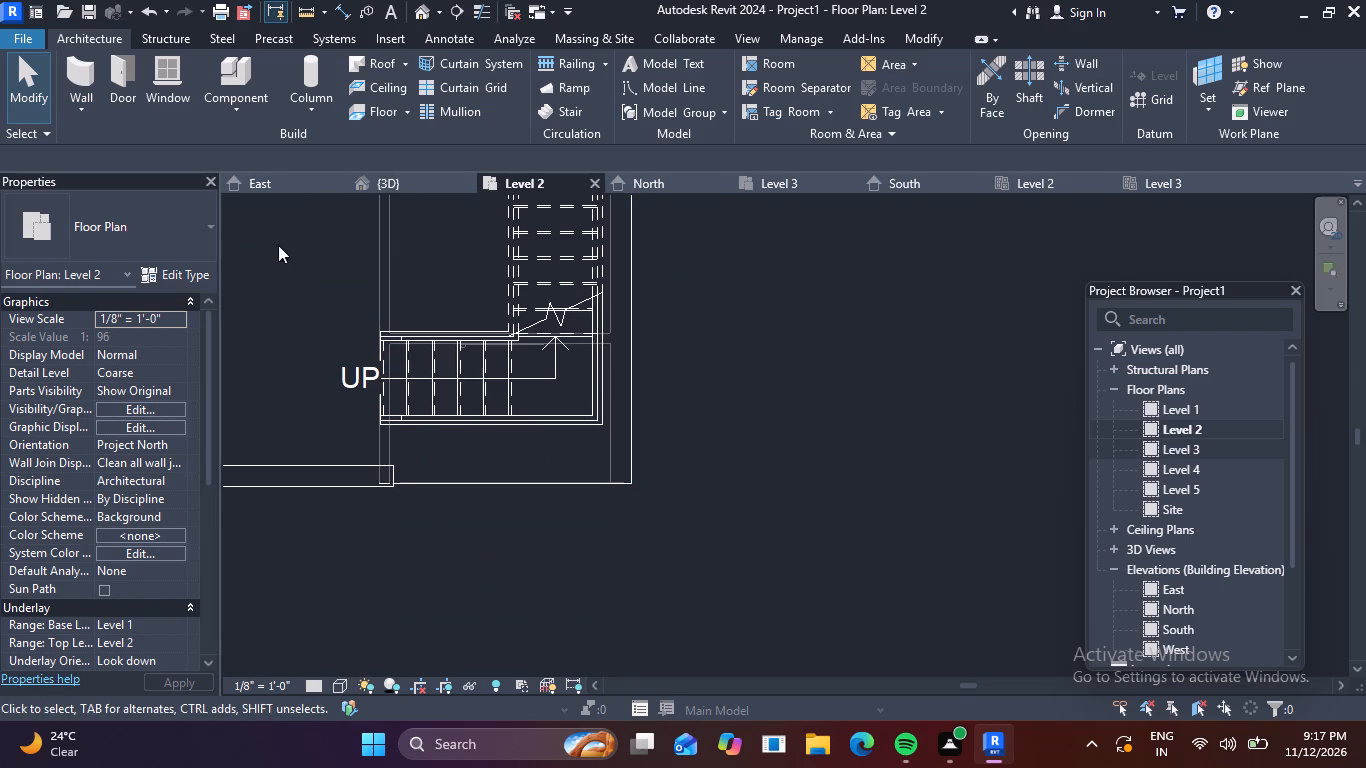
# Check the heights of the building levels in the North elevation for the terrace wall's top constraint.
pyautogui.click(82, 73)
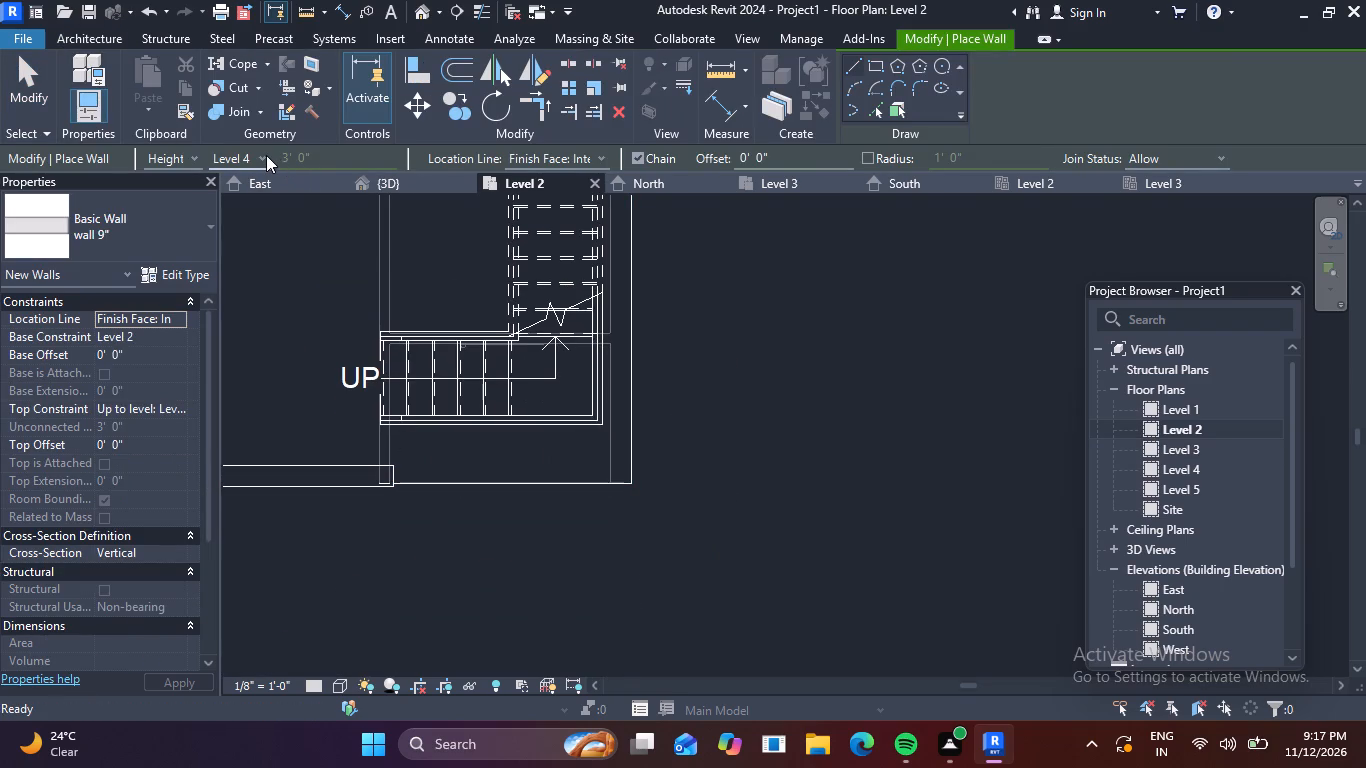
pyautogui.click(1180, 609)
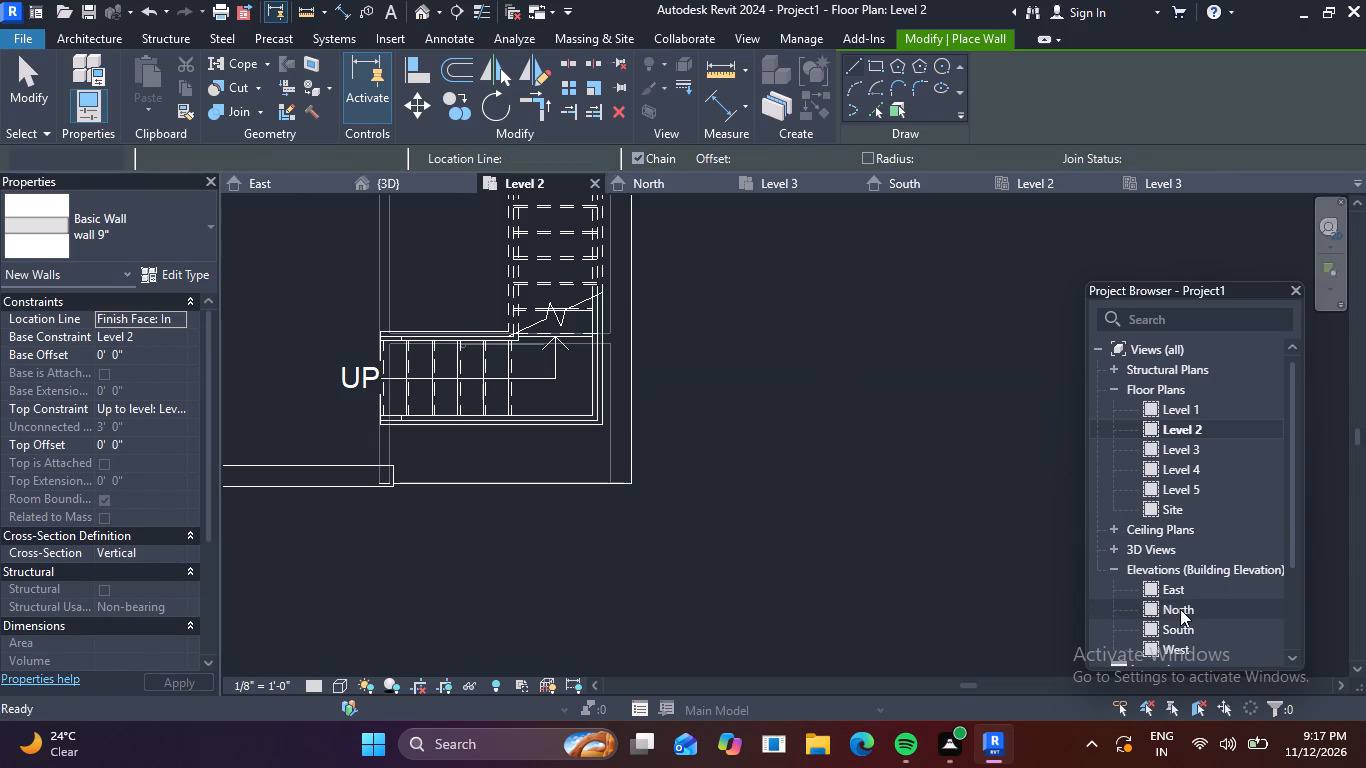
pyautogui.doubleClick(1180, 609)
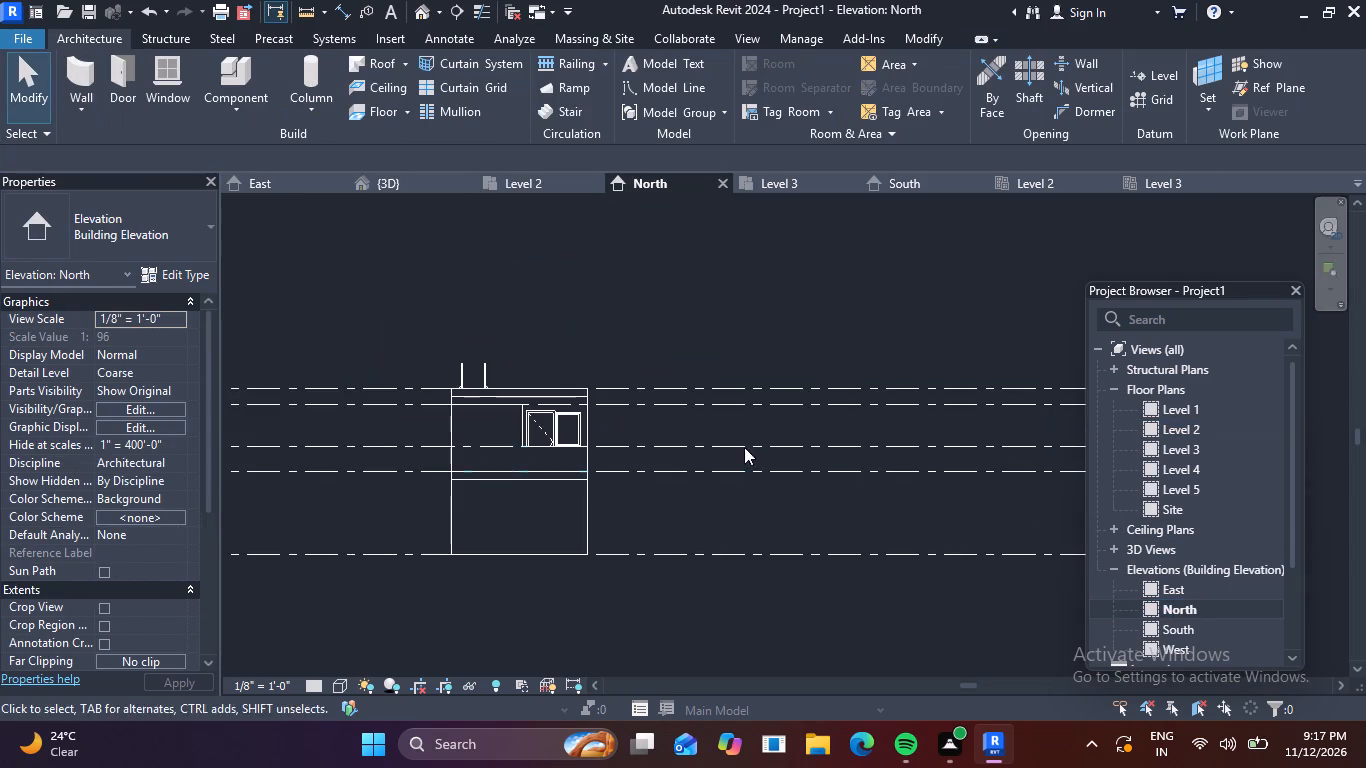
pyautogui.scroll(-4, 740, 447)
pyautogui.moveTo(800, 475); pyautogui.dragTo(774, 468, button='middle')
pyautogui.scroll(5, 887, 440)
pyautogui.scroll(6, 1003, 443)
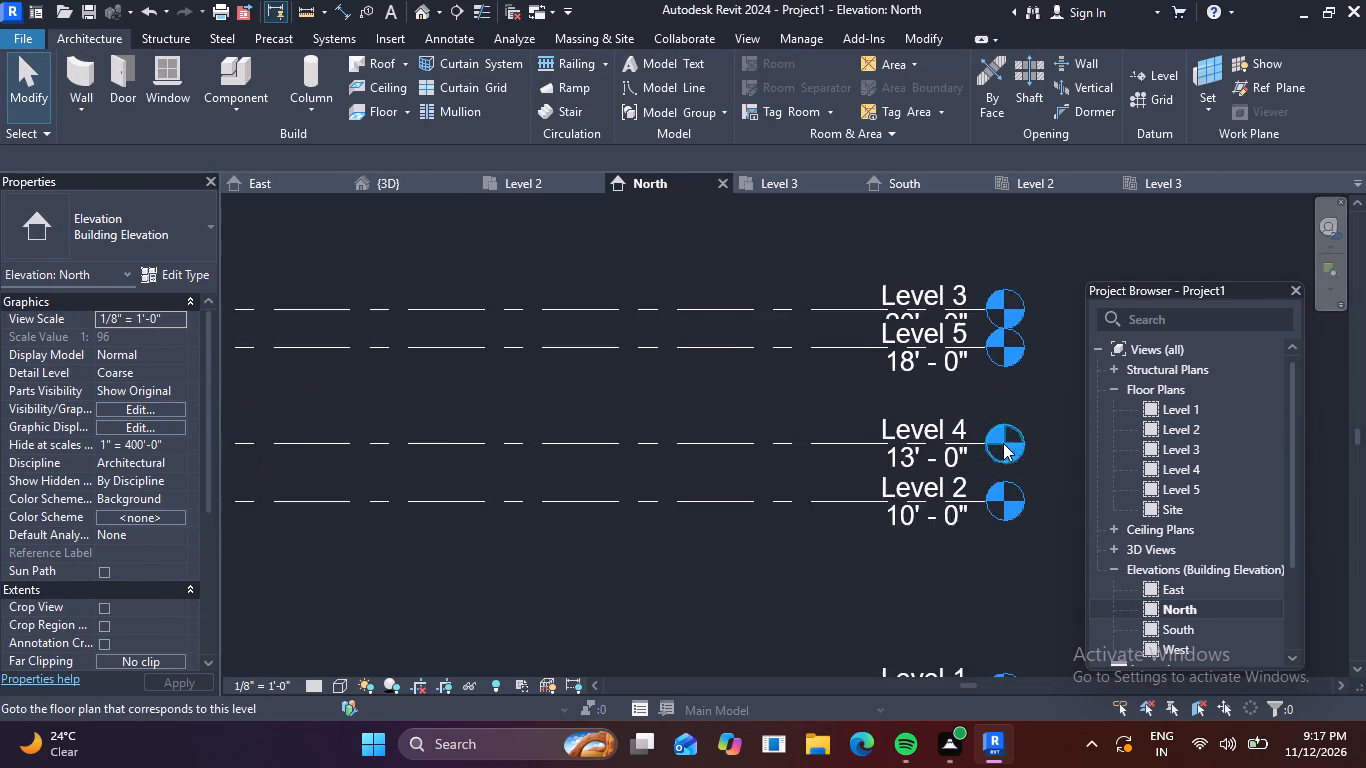
# On Level 2, draw 9" walls up to Level 4 along the terrace's open front edge, about 8'-6", and the stair-side edge to the house corner.
pyautogui.doubleClick(1151, 428)
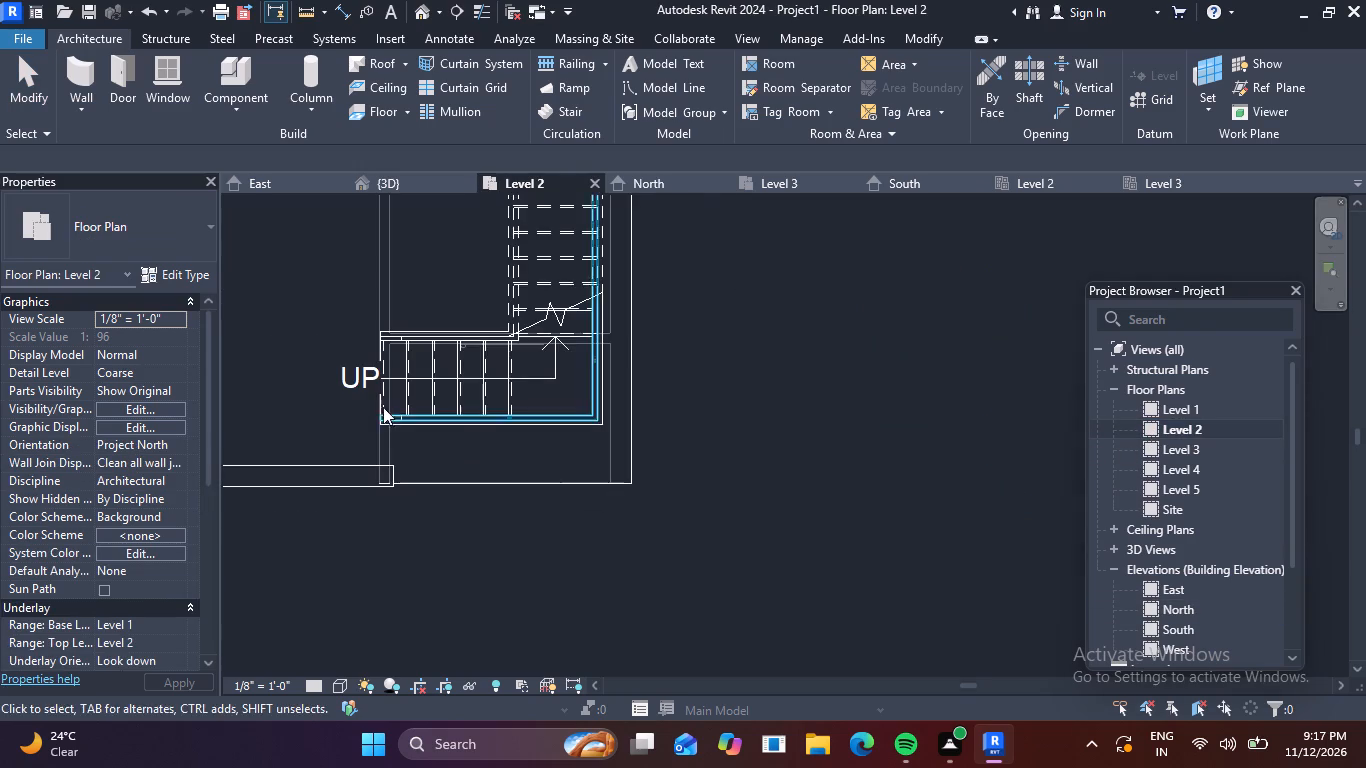
pyautogui.scroll(-3, 379, 400)
pyautogui.moveTo(391, 408); pyautogui.dragTo(550, 421, button='middle')
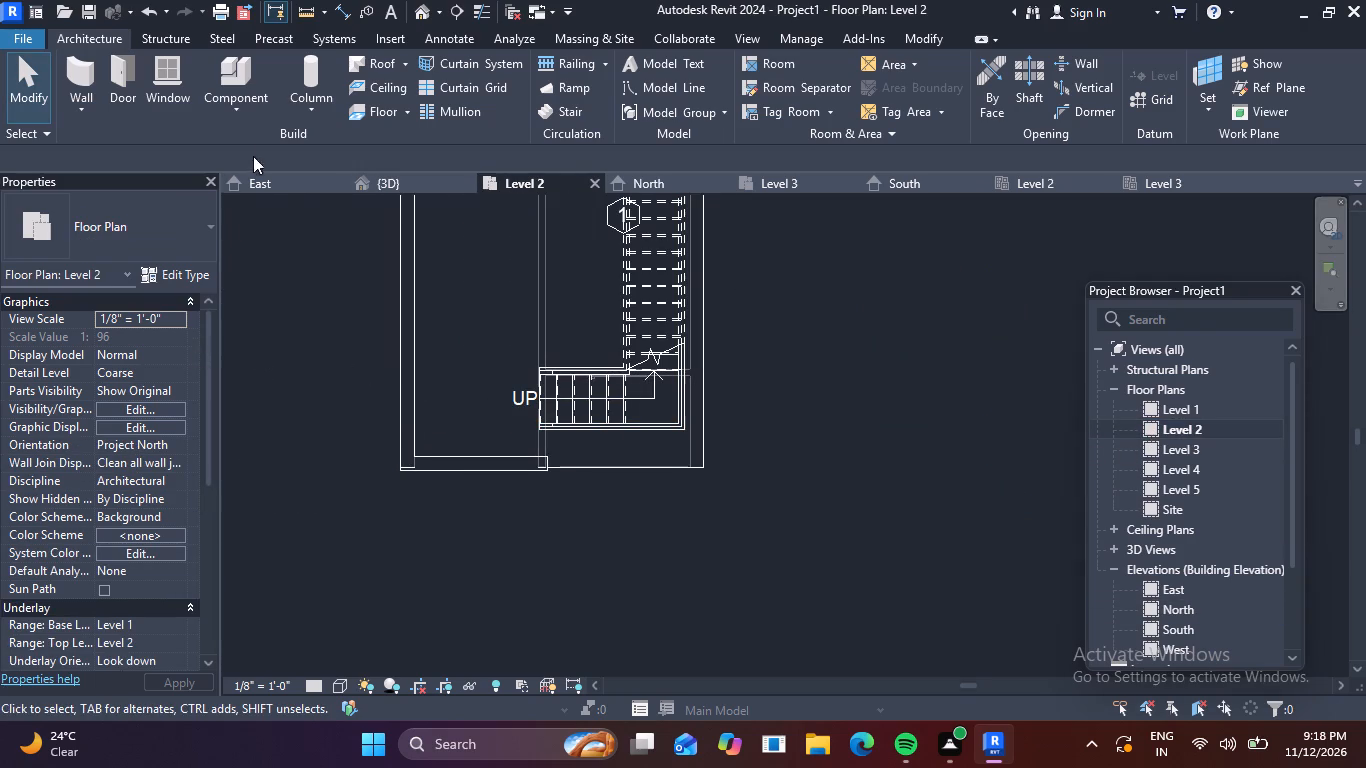
pyautogui.click(75, 61)
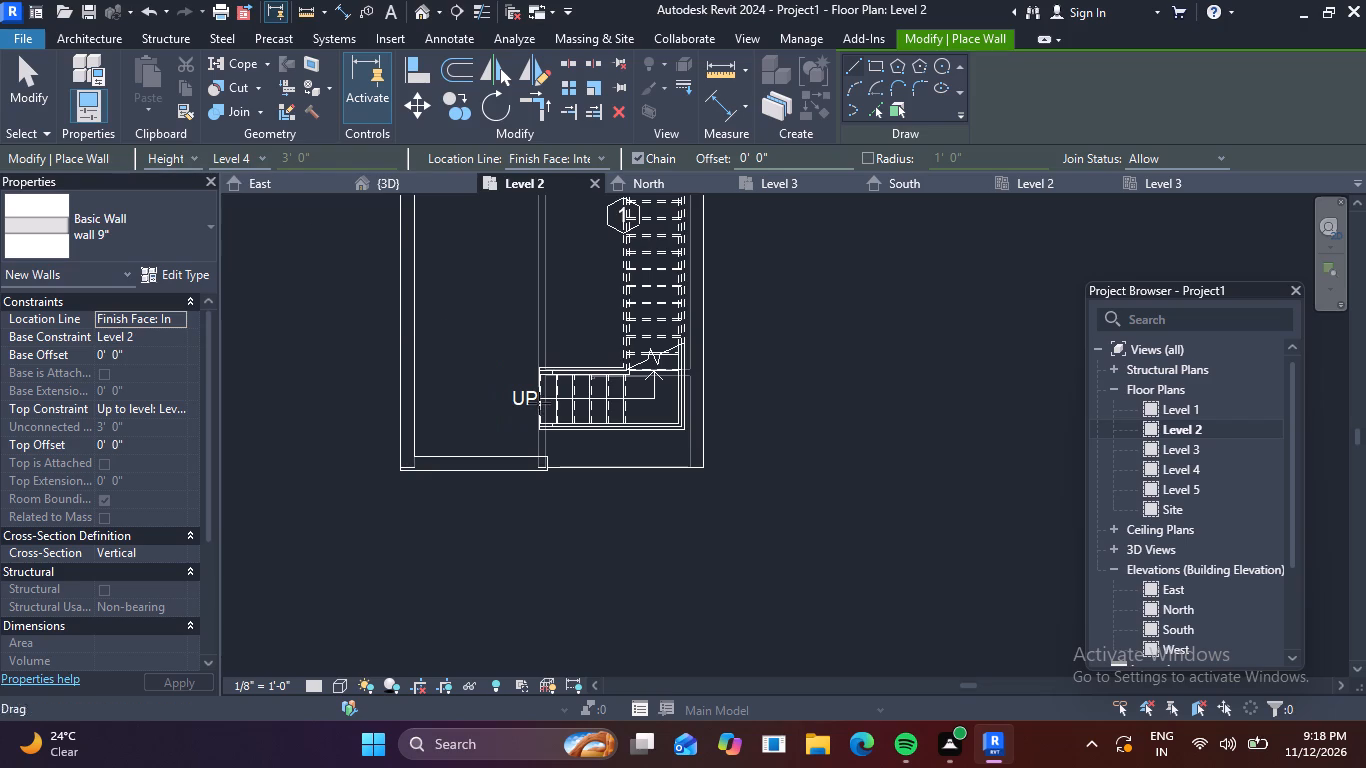
pyautogui.scroll(4, 596, 469)
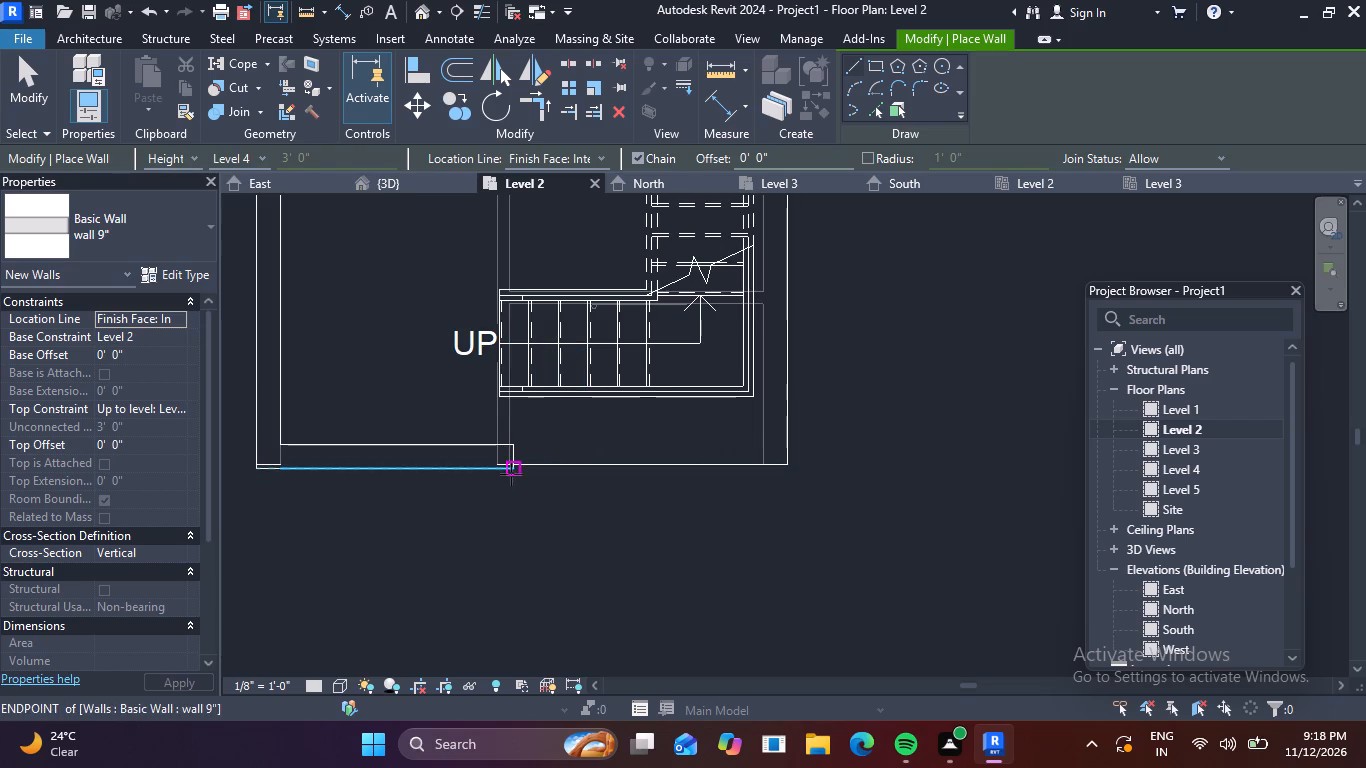
pyautogui.scroll(4, 513, 475)
pyautogui.click(518, 466)
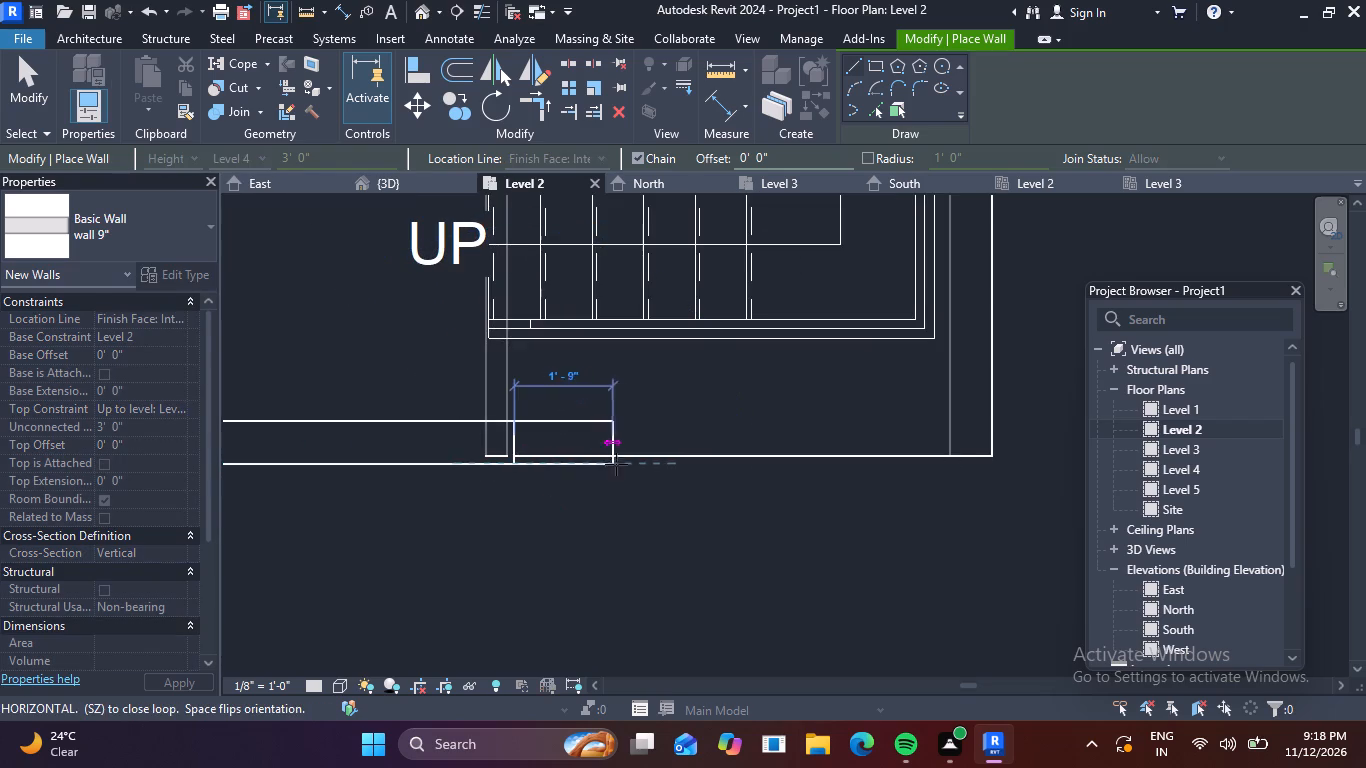
pyautogui.click(991, 455)
pyautogui.scroll(-1, 979, 319)
pyautogui.moveTo(980, 319); pyautogui.dragTo(817, 659, button='middle')
pyautogui.scroll(-1, 903, 521)
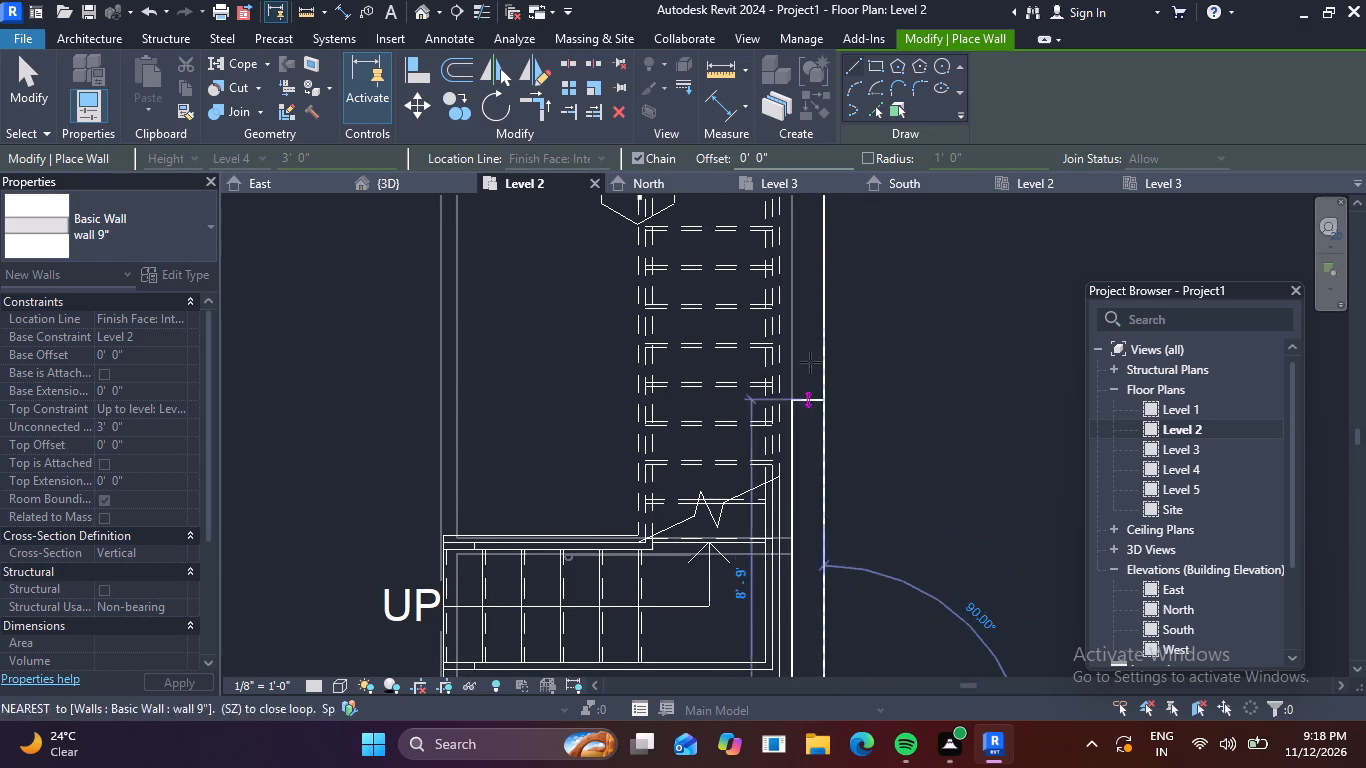
pyautogui.moveTo(810, 362); pyautogui.dragTo(784, 678, button='middle')
pyautogui.scroll(1, 784, 678)
pyautogui.click(792, 427)
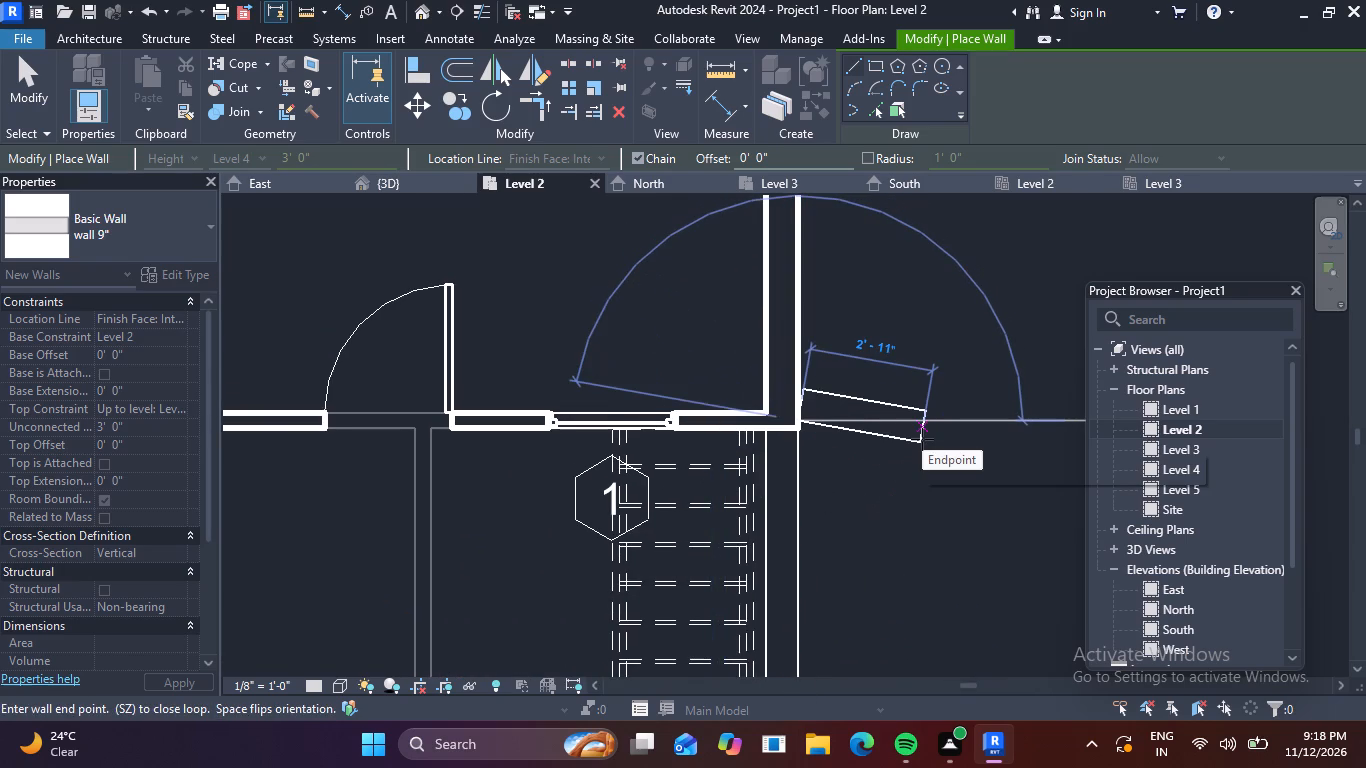
pyautogui.press('Escape')
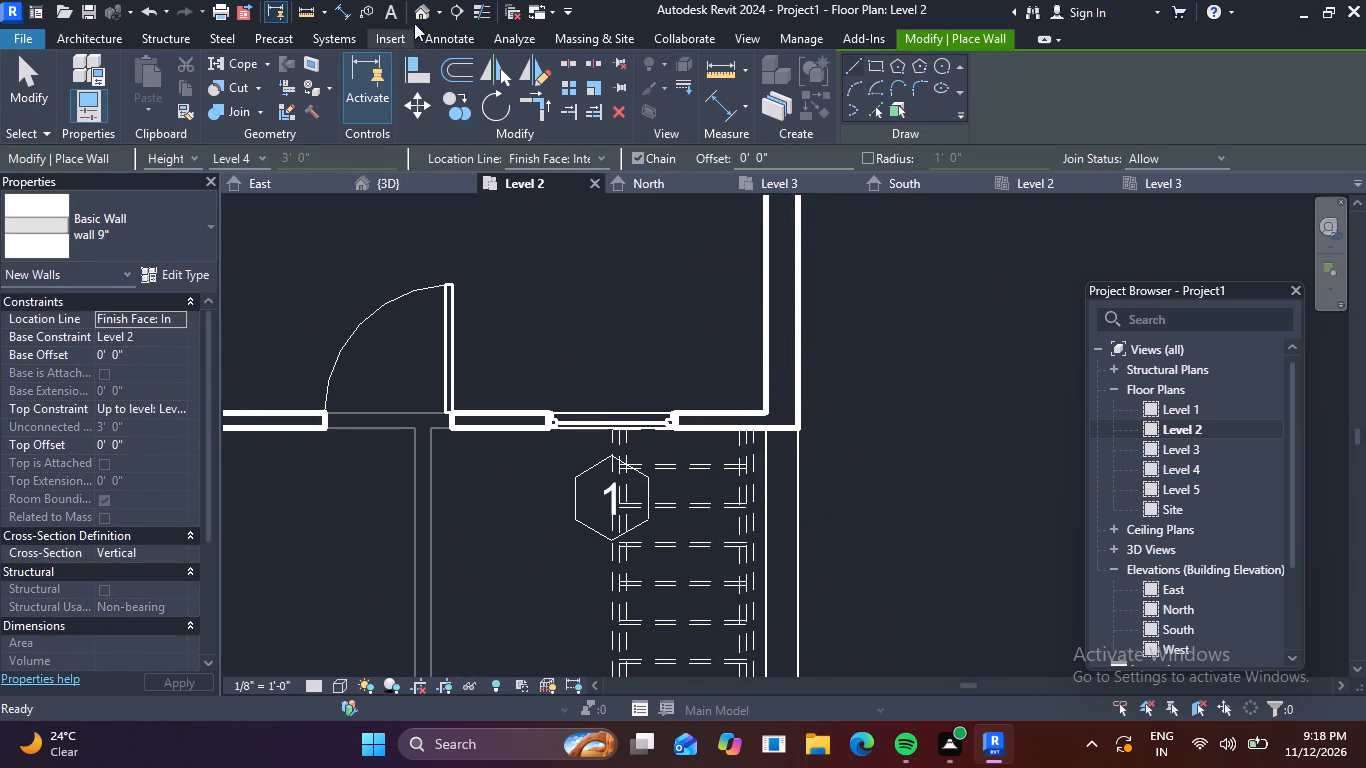
# Examine the new terrace parapet walls in 3D from the side and front, along with the stair and the house roof.
pyautogui.click(417, 1)
pyautogui.scroll(-2, 658, 348)
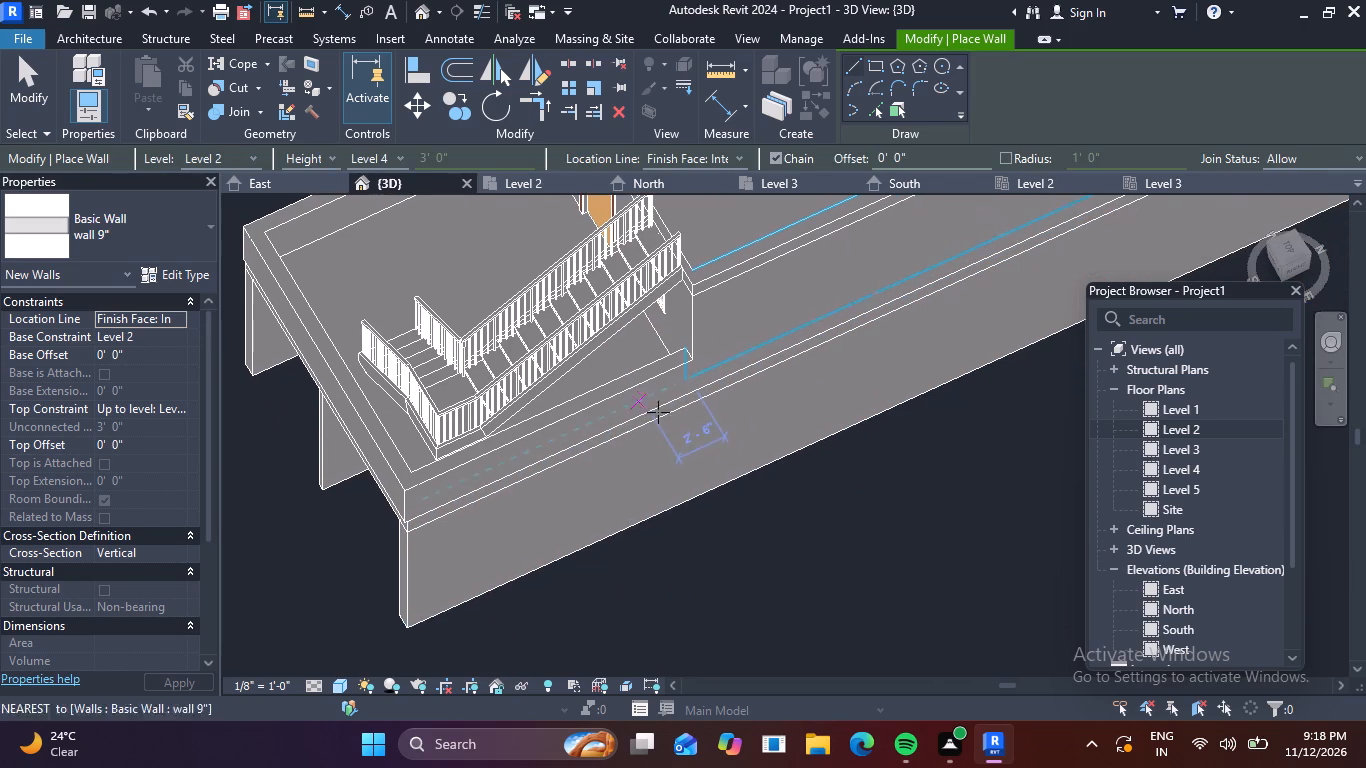
pyautogui.keyDown('shift'); pyautogui.moveTo(744, 483); pyautogui.dragTo(681, 230, button='middle'); pyautogui.keyUp('shift')
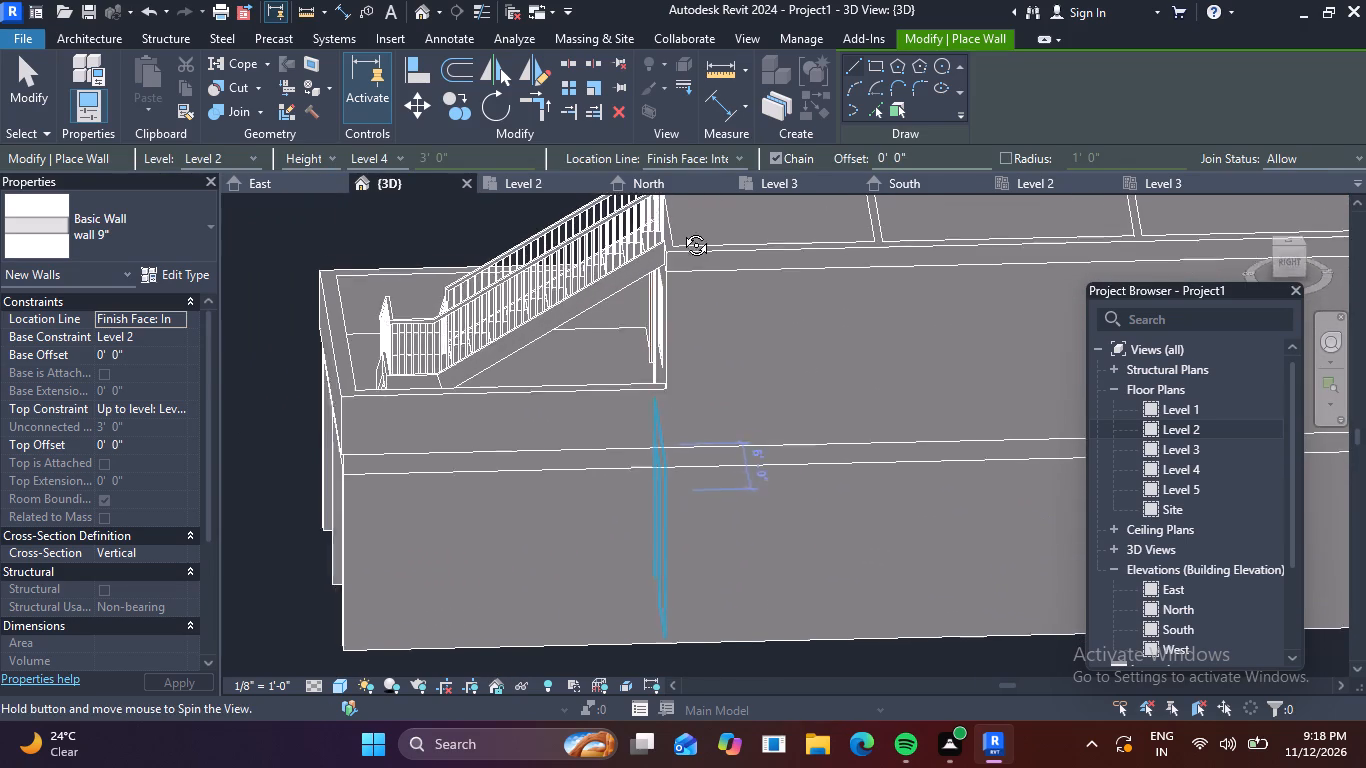
pyautogui.keyDown('shift'); pyautogui.moveTo(681, 230); pyautogui.dragTo(680, 217, button='middle'); pyautogui.keyUp('shift')
pyautogui.keyDown('shift'); pyautogui.moveTo(695, 411); pyautogui.dragTo(691, 320, button='middle'); pyautogui.keyUp('shift')
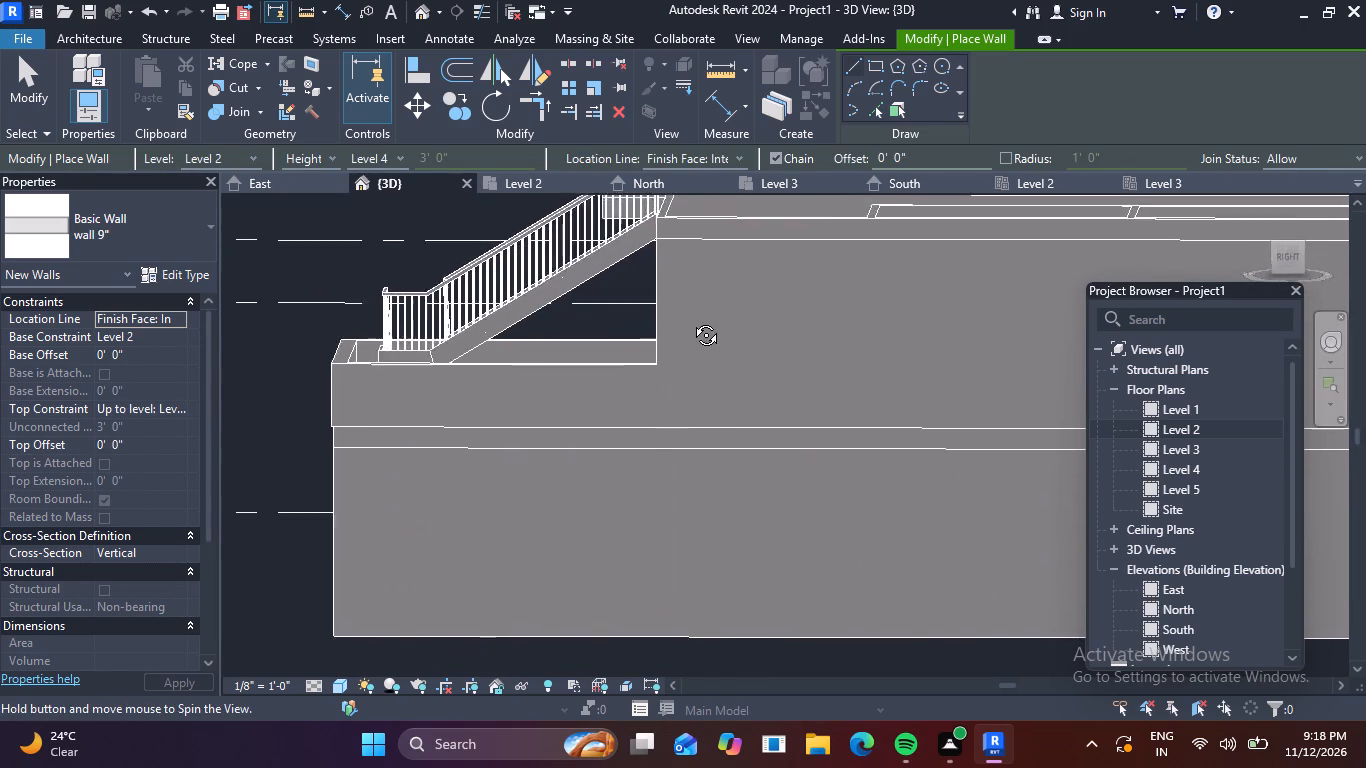
pyautogui.keyDown('shift'); pyautogui.moveTo(691, 320); pyautogui.dragTo(707, 314, button='middle'); pyautogui.keyUp('shift')
pyautogui.scroll(-2, 572, 349)
pyautogui.keyDown('shift'); pyautogui.moveTo(503, 383); pyautogui.dragTo(516, 396, button='middle'); pyautogui.keyUp('shift')
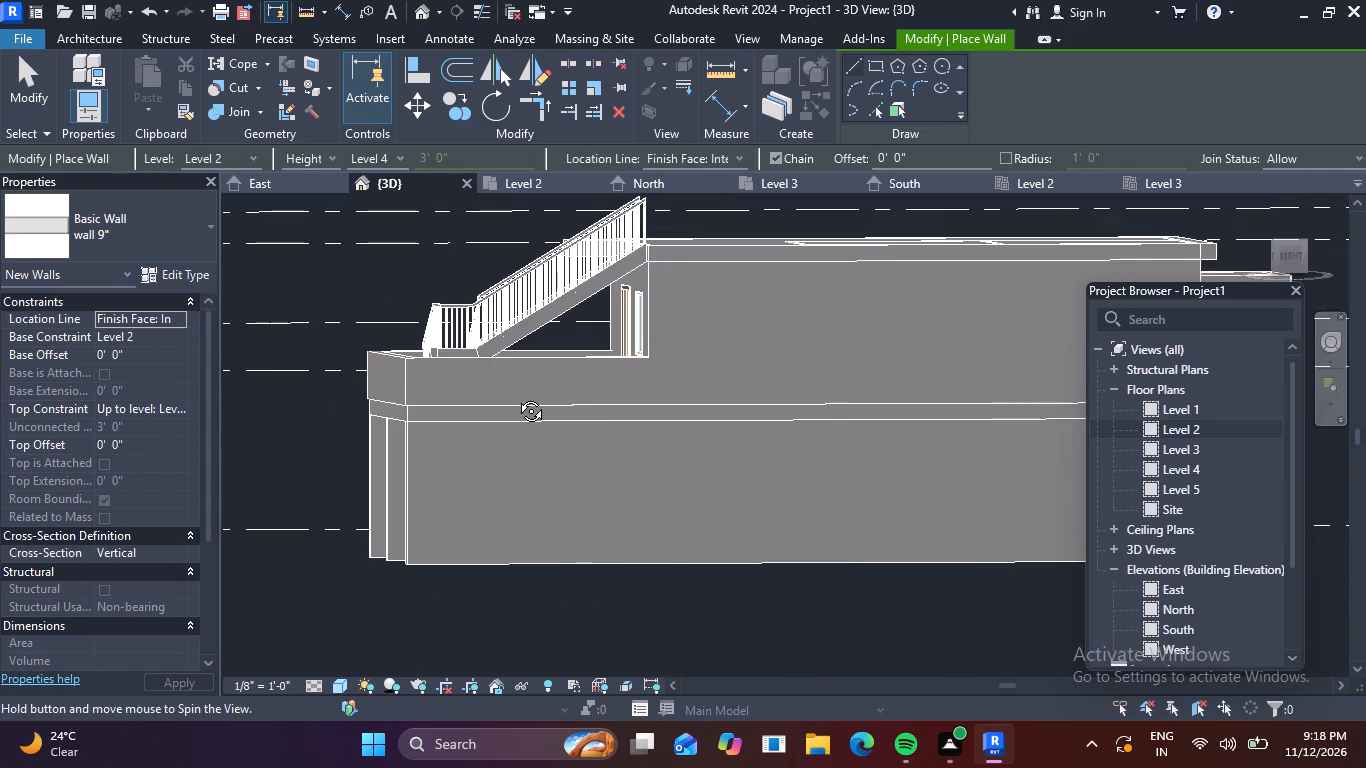
pyautogui.keyDown('shift'); pyautogui.moveTo(516, 396); pyautogui.dragTo(674, 538, button='middle'); pyautogui.keyUp('shift')
pyautogui.keyDown('shift'); pyautogui.moveTo(464, 436); pyautogui.dragTo(514, 470, button='middle'); pyautogui.keyUp('shift')
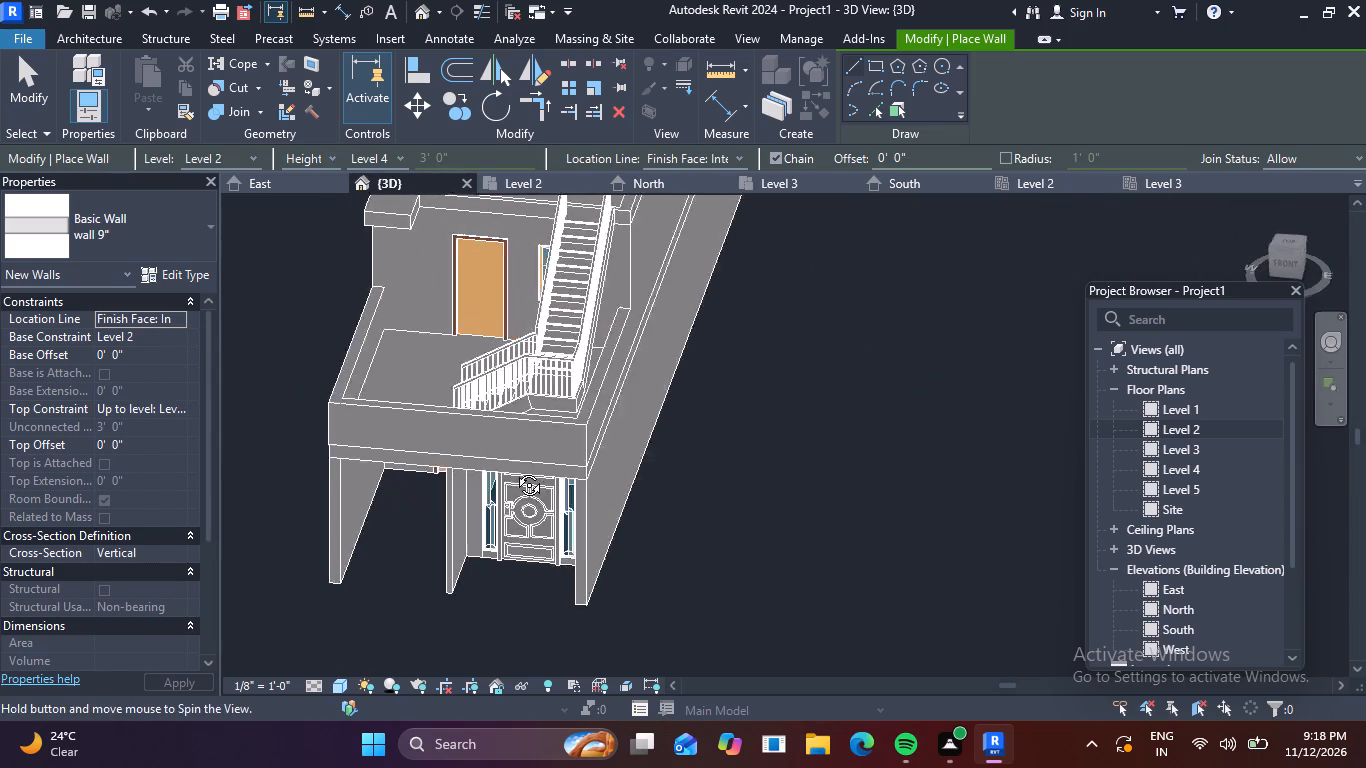
pyautogui.keyDown('shift'); pyautogui.moveTo(514, 470); pyautogui.dragTo(491, 464, button='middle'); pyautogui.keyUp('shift')
pyautogui.moveTo(504, 409); pyautogui.dragTo(576, 726, button='middle')
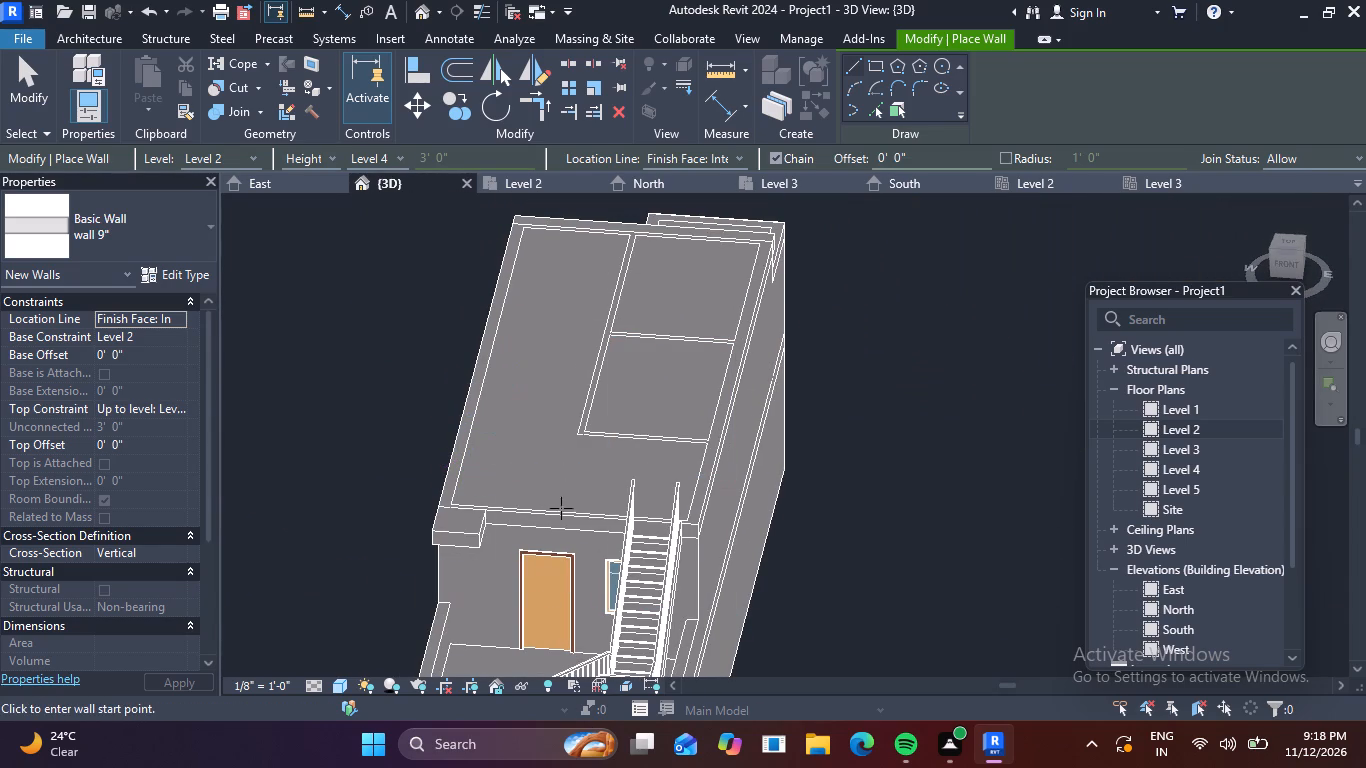
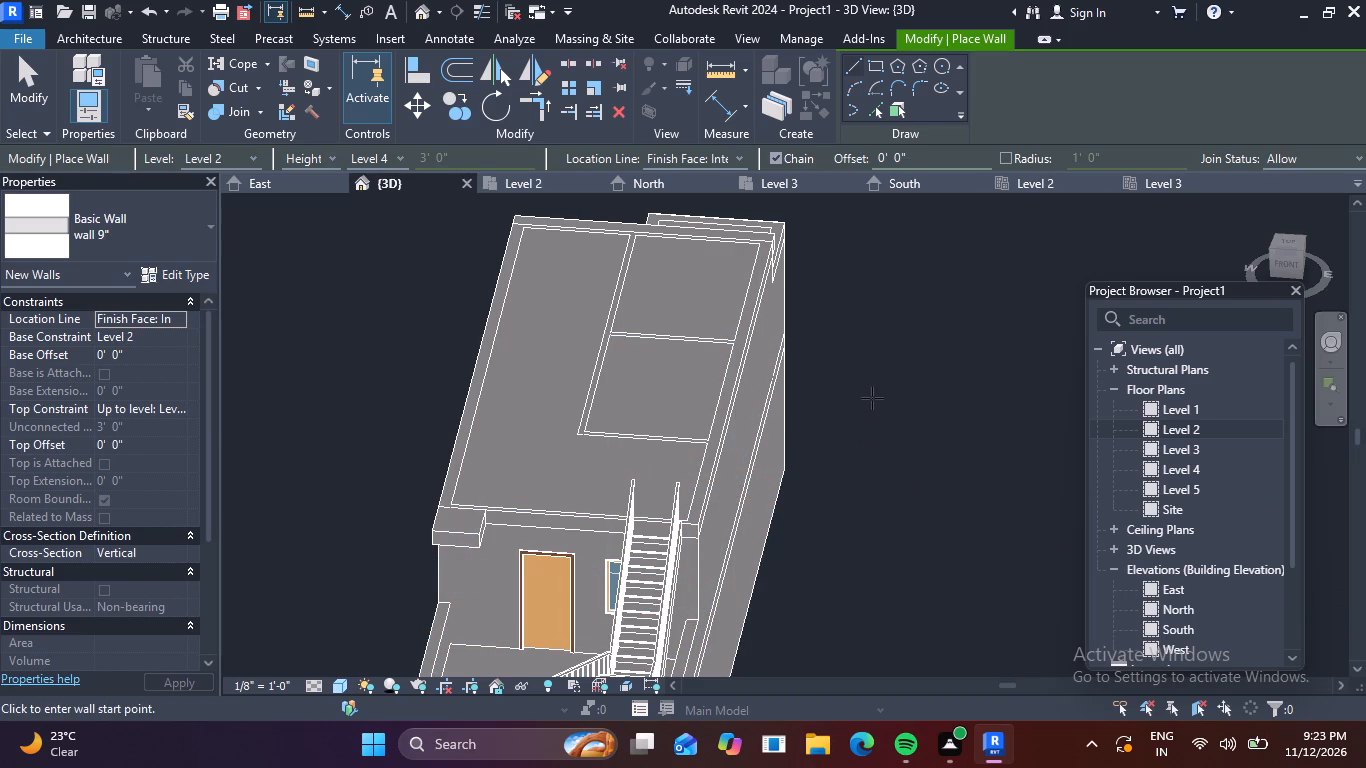
# Examine the house roof edges, the stair's arrival point and the terrace walls in 3D from the side and front.
pyautogui.keyDown('shift'); pyautogui.moveTo(869, 398); pyautogui.dragTo(736, 415, button='middle'); pyautogui.keyUp('shift')
pyautogui.keyDown('shift'); pyautogui.scroll(-1, 778, 410); pyautogui.keyUp('shift')
pyautogui.scroll(-2, 755, 475)
pyautogui.moveTo(772, 529); pyautogui.dragTo(681, 397, button='middle')
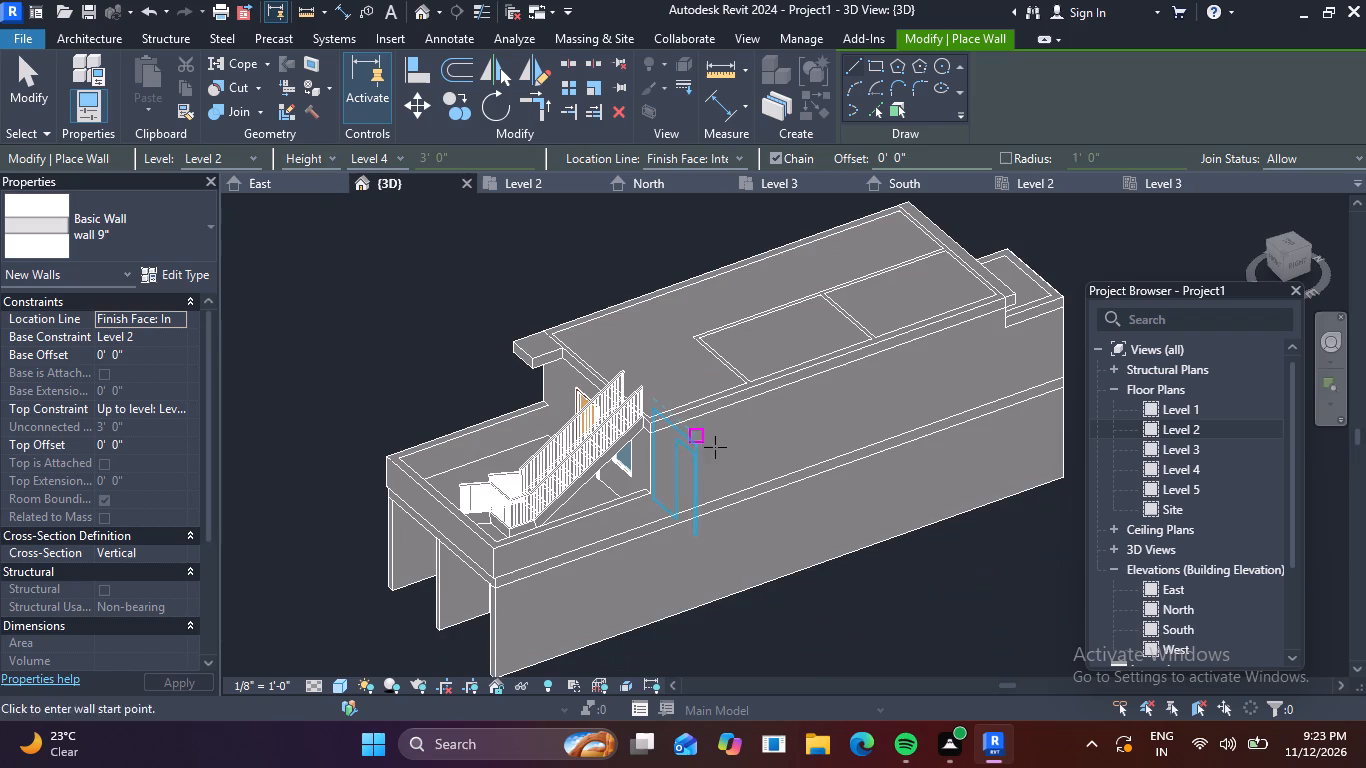
pyautogui.keyDown('shift'); pyautogui.moveTo(731, 458); pyautogui.dragTo(695, 464, button='middle'); pyautogui.keyUp('shift')
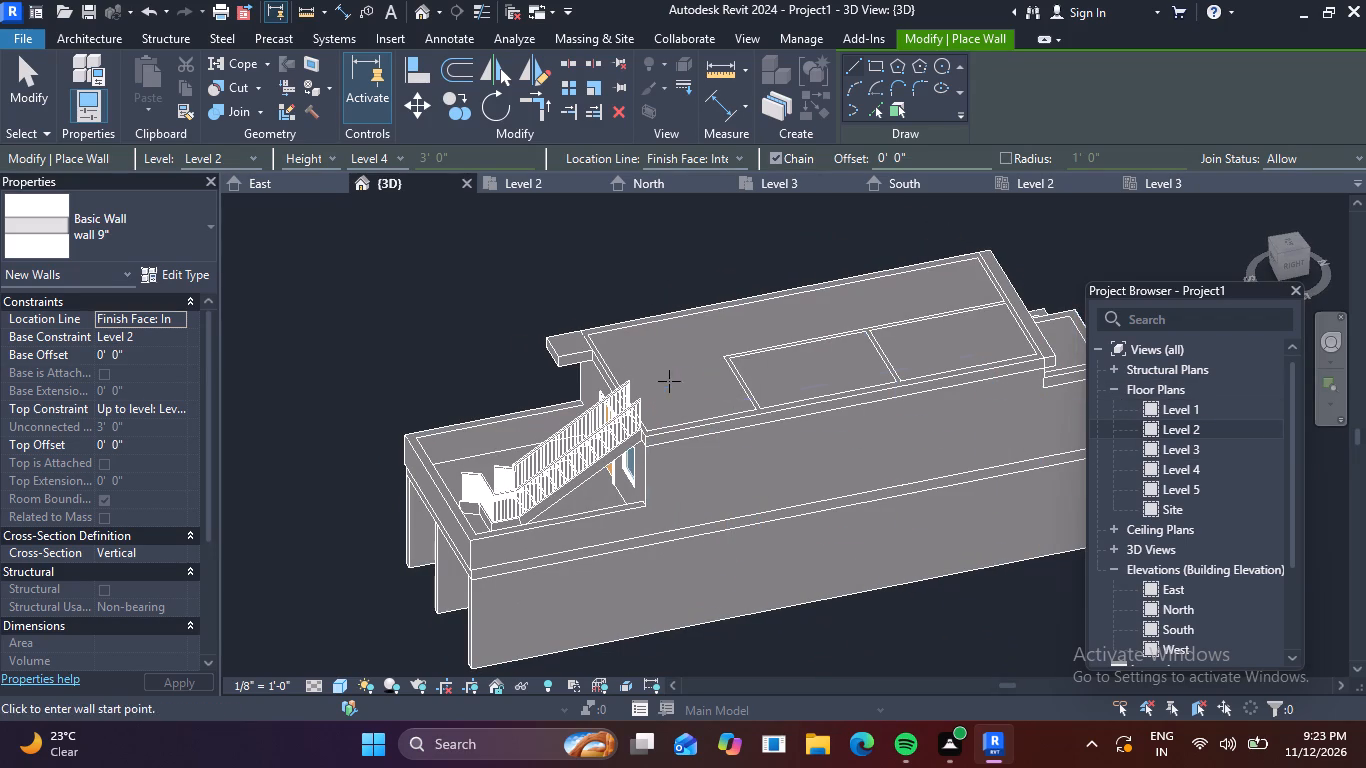
pyautogui.keyDown('shift'); pyautogui.moveTo(500, 446); pyautogui.dragTo(692, 482, button='middle'); pyautogui.keyUp('shift')
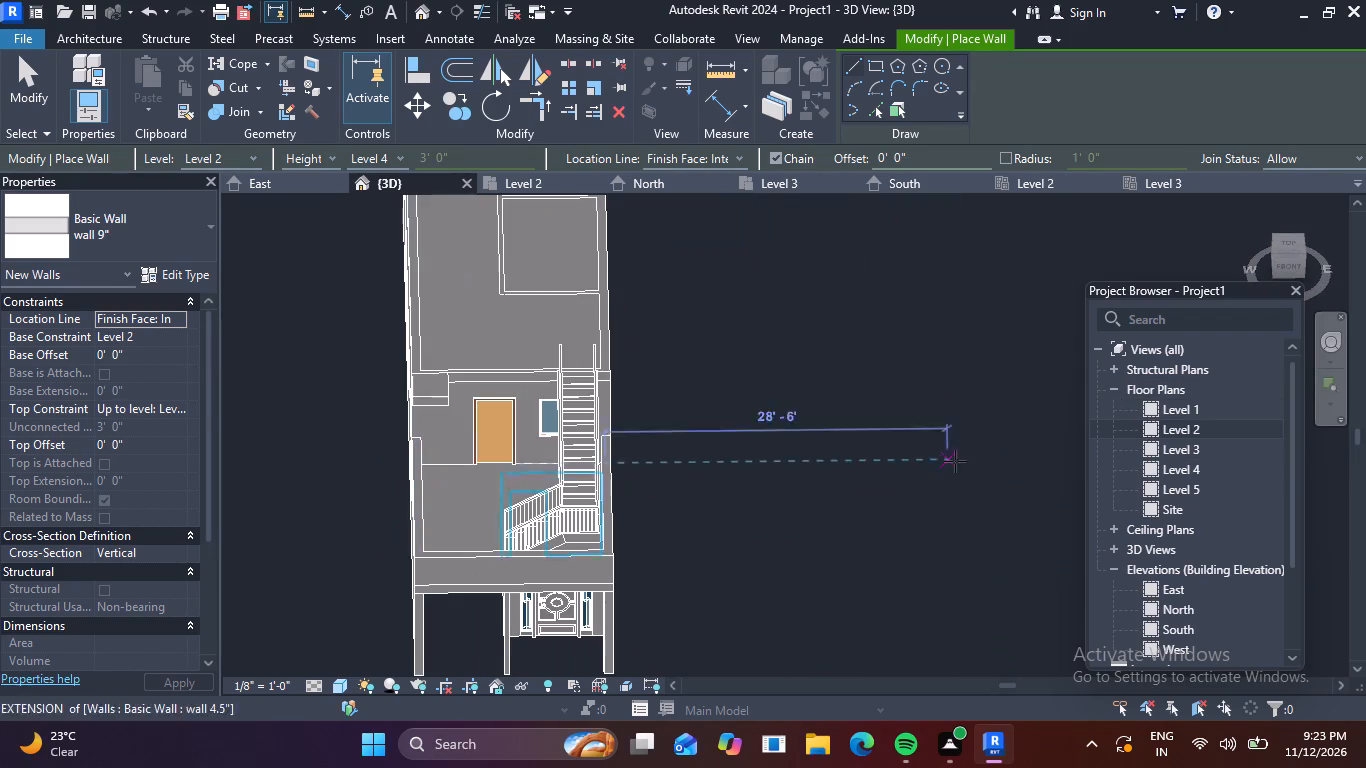
# In the North elevation, add a level 3'-0" above Level 3, at 23'-0", spanning the full length of the existing level lines.
pyautogui.doubleClick(1152, 612)
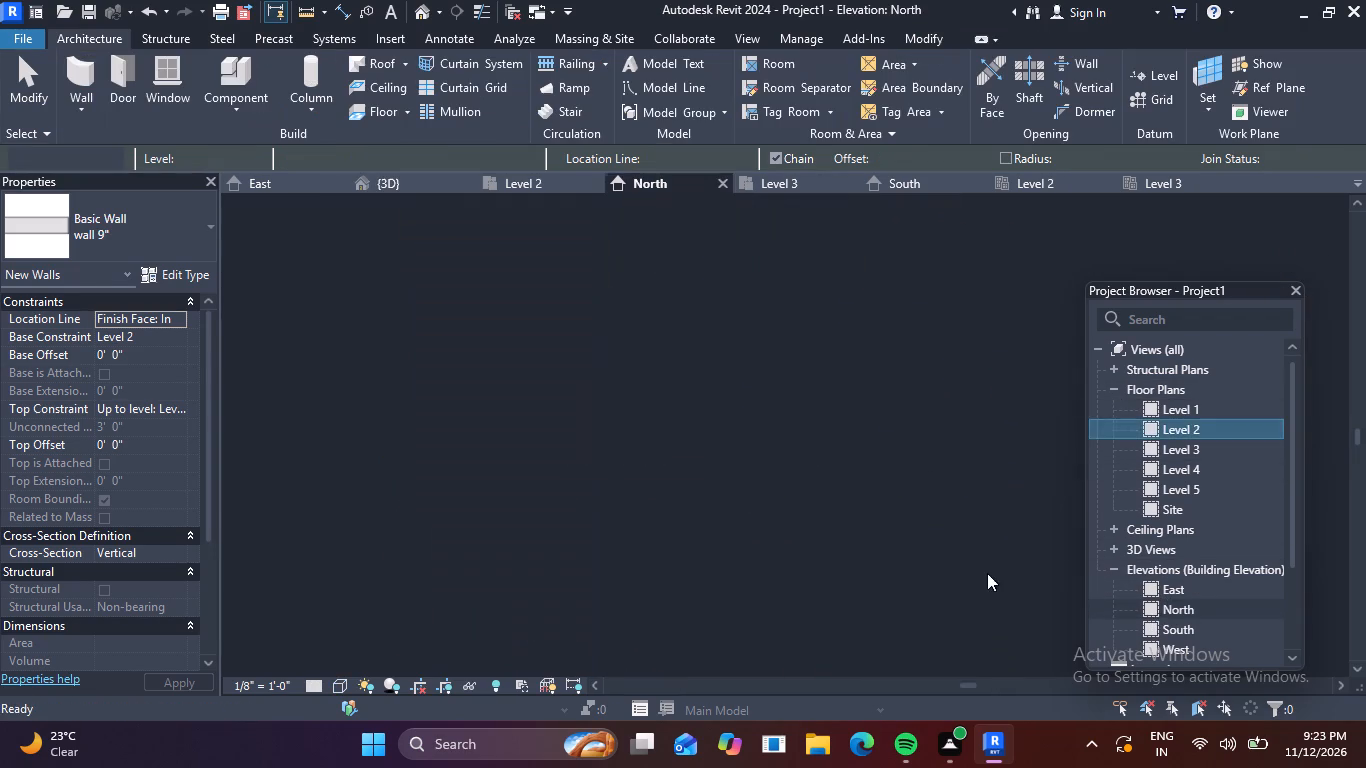
pyautogui.scroll(-8, 782, 473)
pyautogui.moveTo(700, 456); pyautogui.dragTo(833, 461, button='middle')
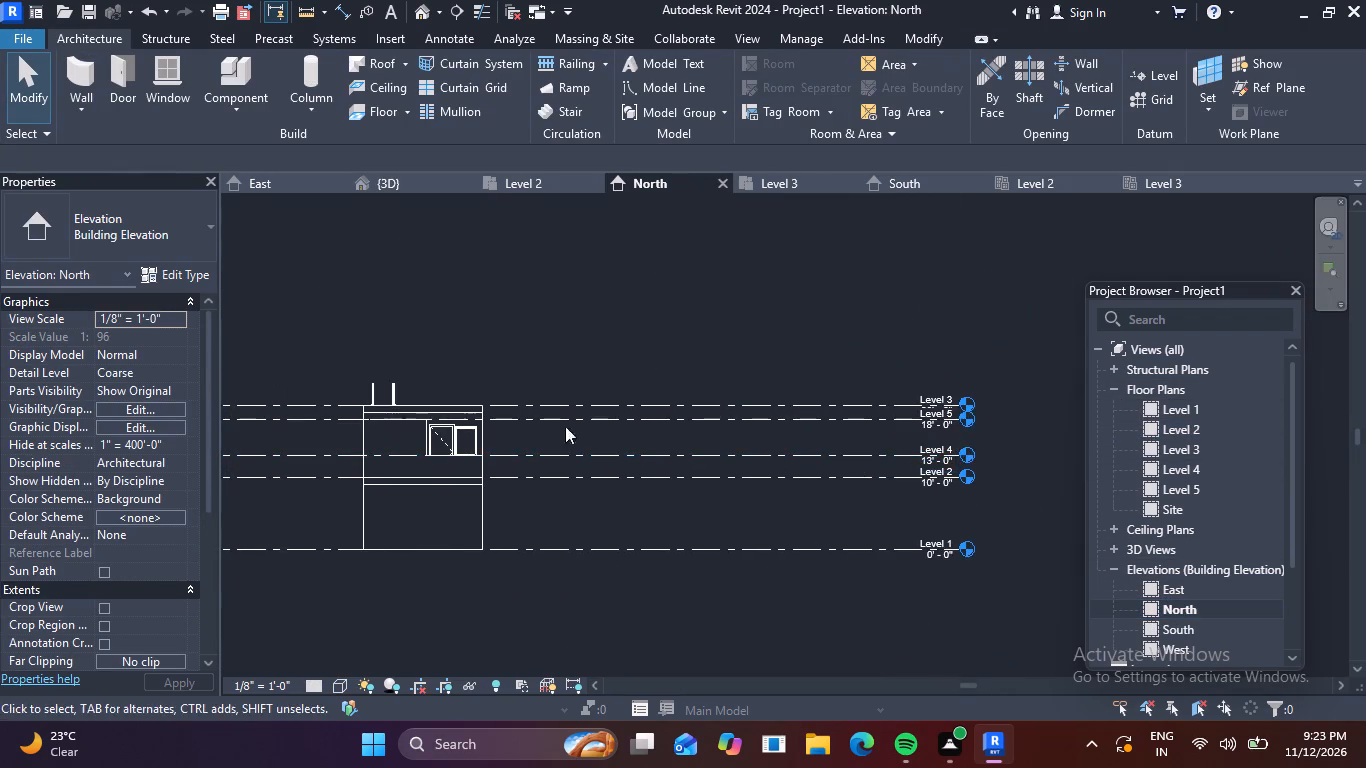
pyautogui.scroll(4, 489, 424)
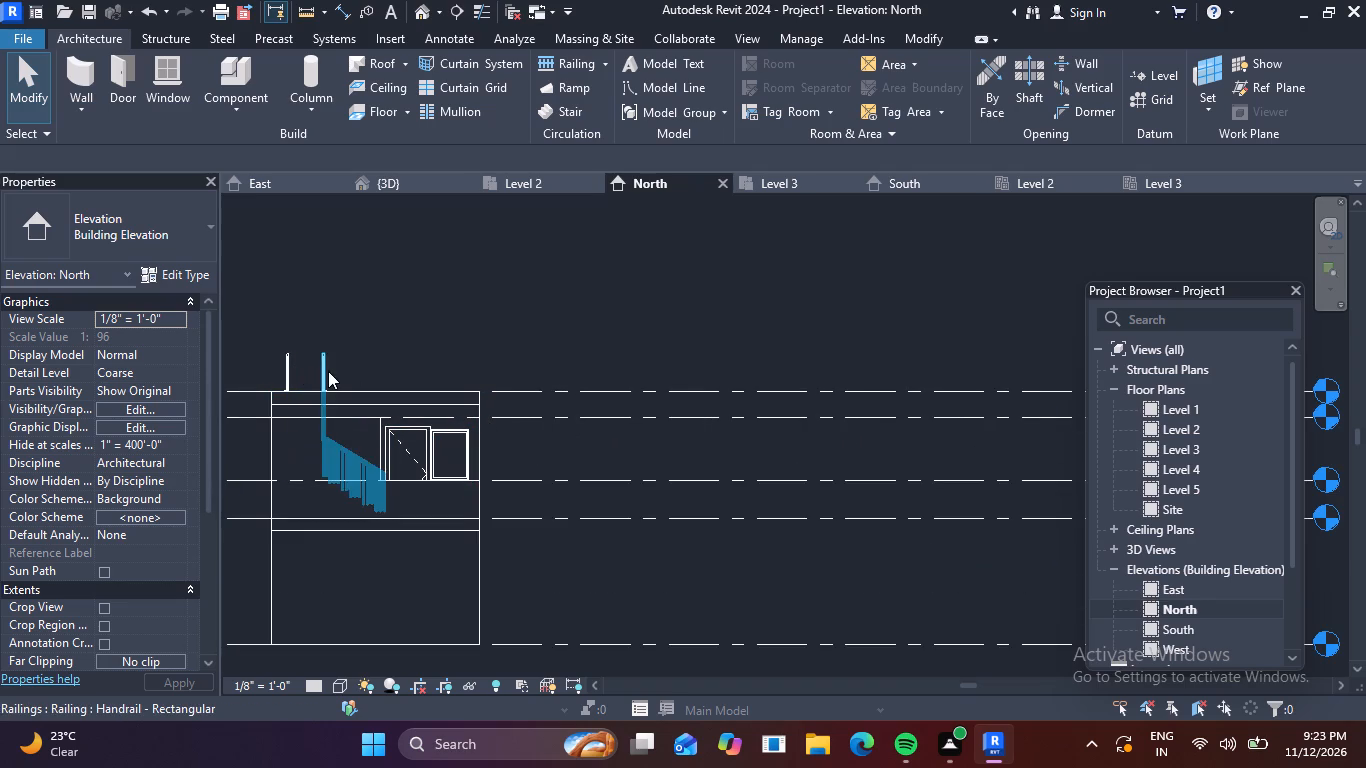
pyautogui.scroll(-3, 778, 400)
pyautogui.moveTo(873, 402); pyautogui.dragTo(693, 406, button='middle')
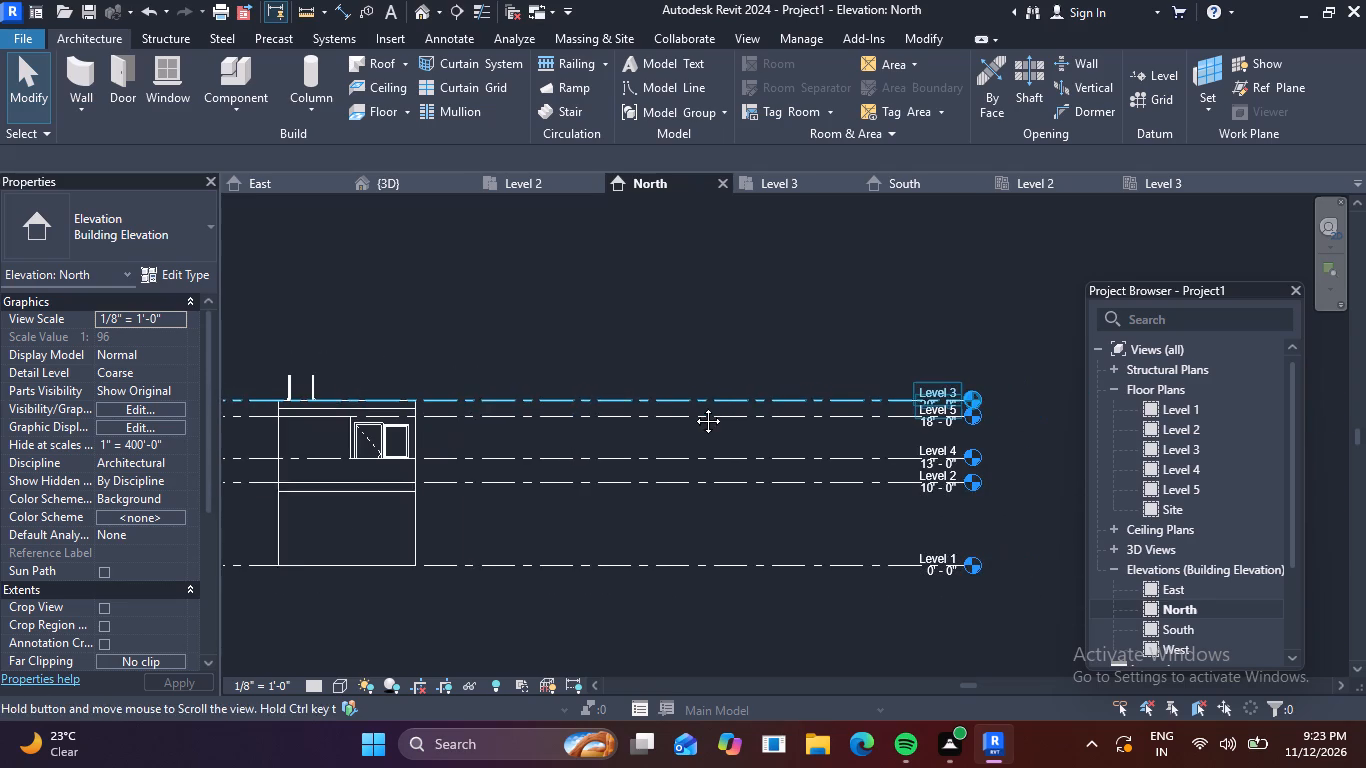
pyautogui.moveTo(693, 406); pyautogui.dragTo(693, 407, button='middle')
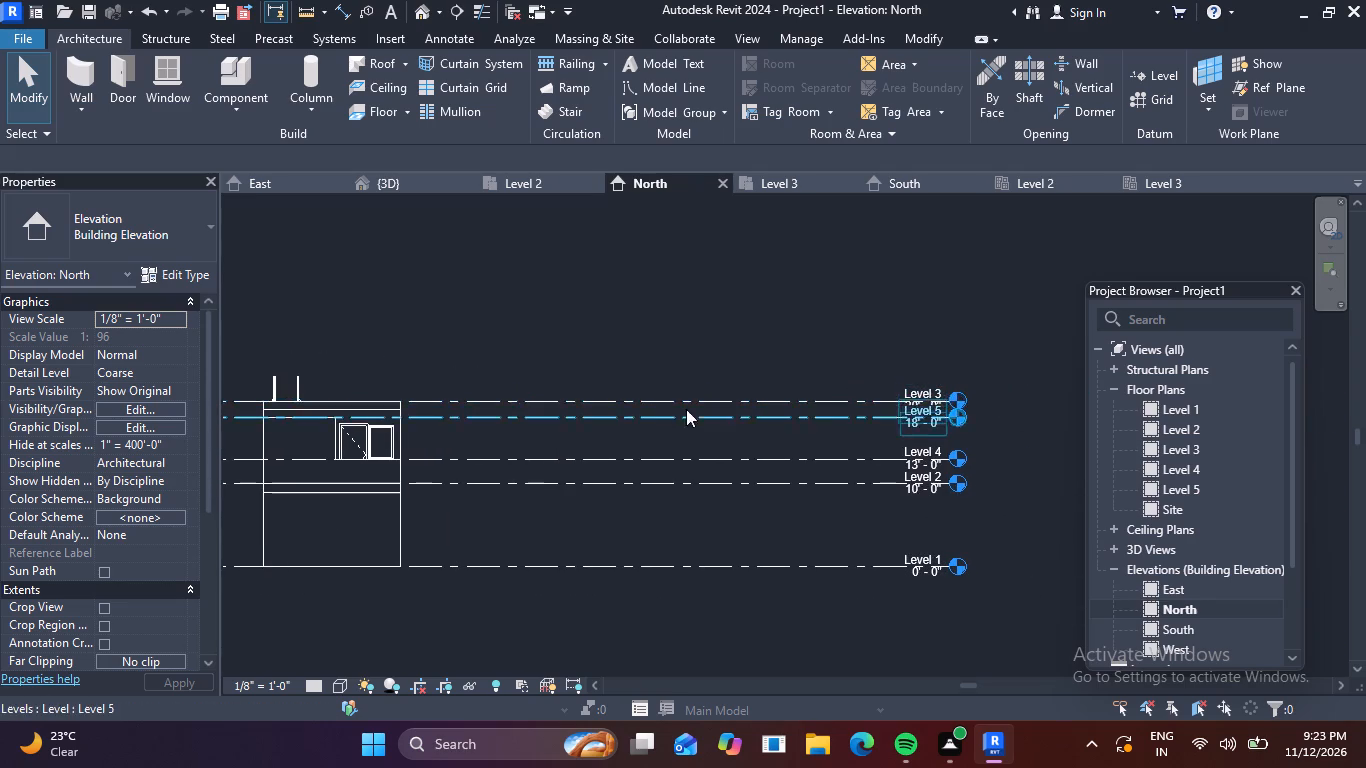
pyautogui.scroll(-4, 632, 409)
pyautogui.moveTo(681, 422); pyautogui.dragTo(1016, 429, button='middle')
pyautogui.scroll(3, 167, 437)
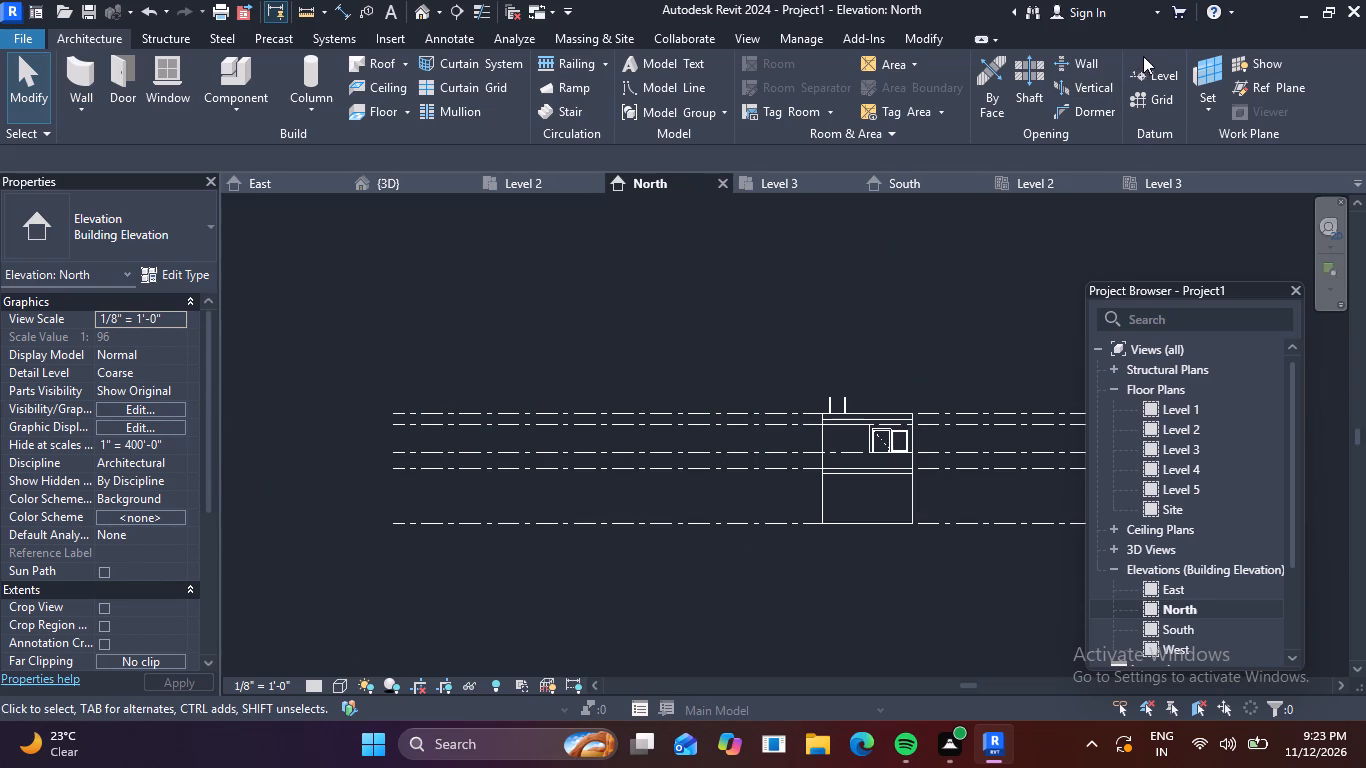
pyautogui.click(1136, 79)
pyautogui.scroll(3, 477, 395)
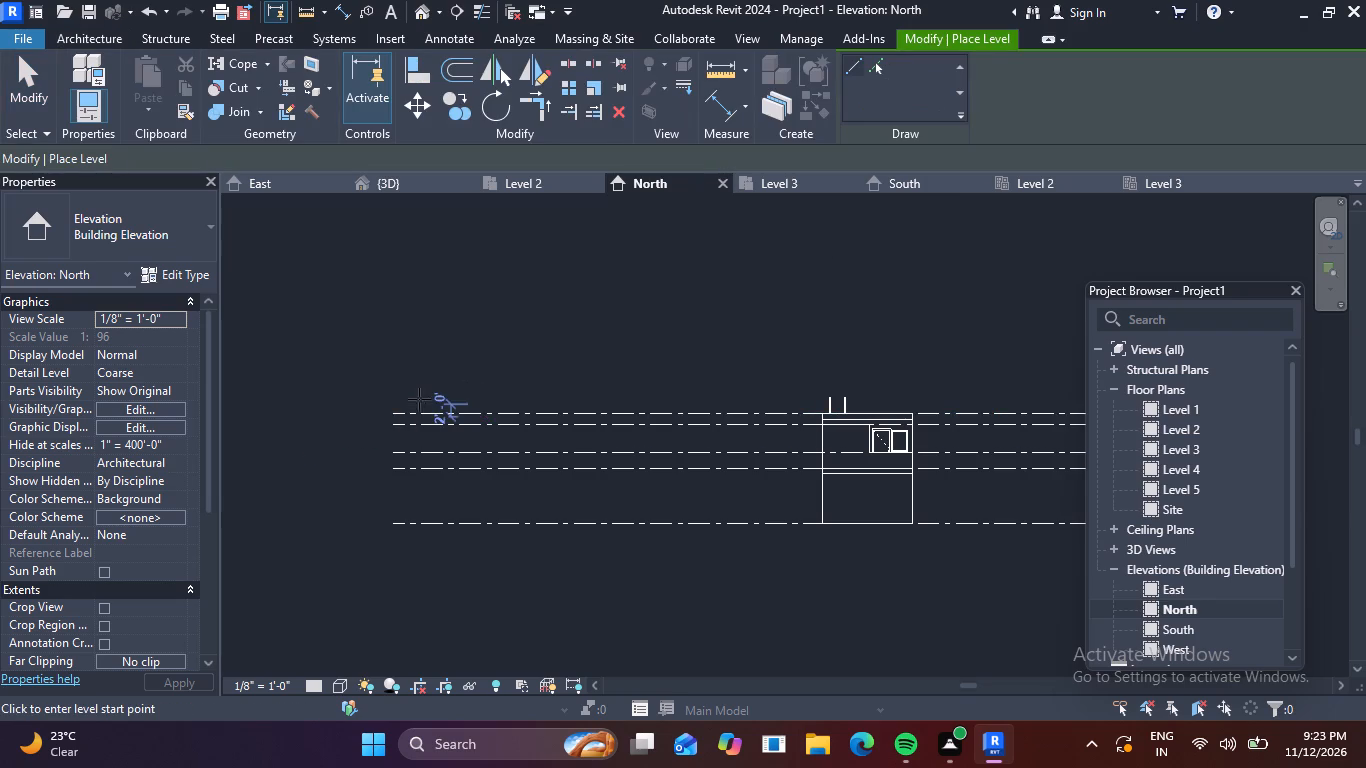
pyautogui.scroll(3, 380, 407)
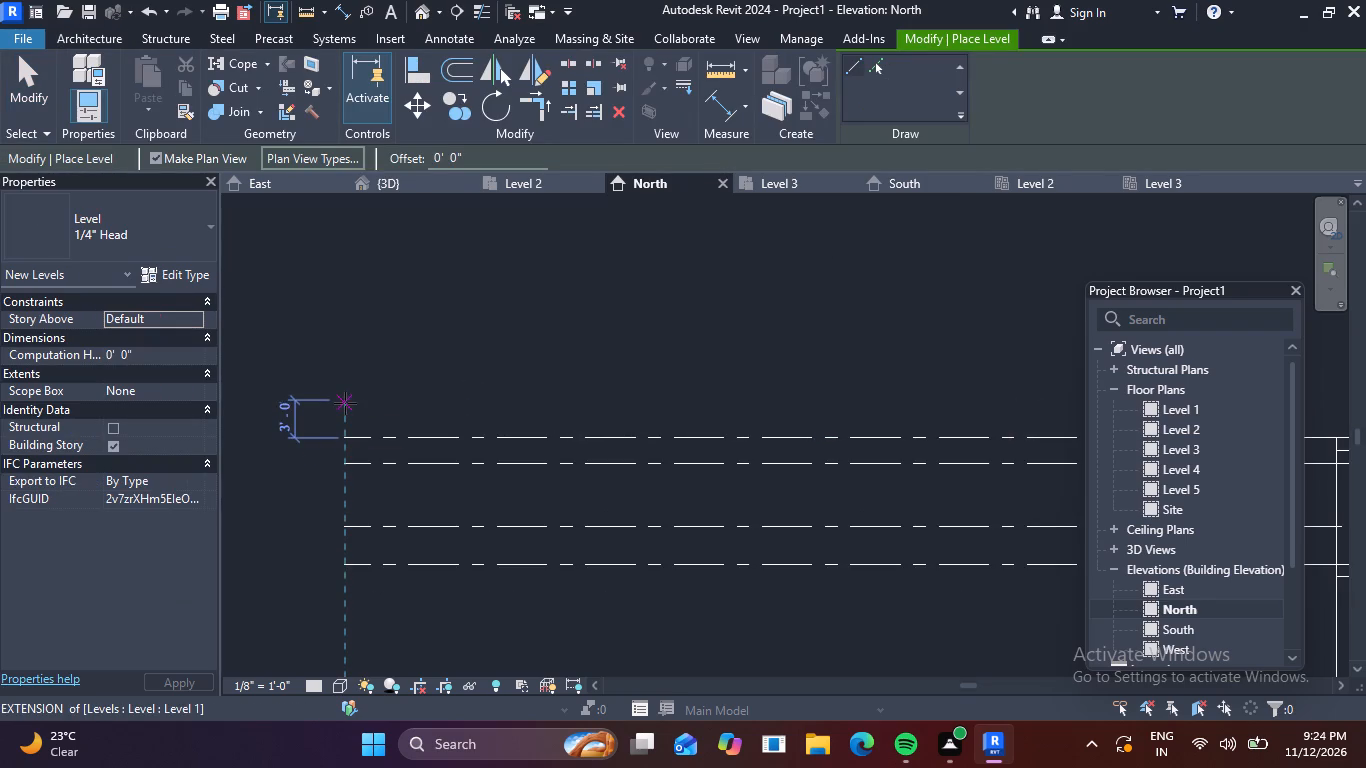
pyautogui.click(343, 397)
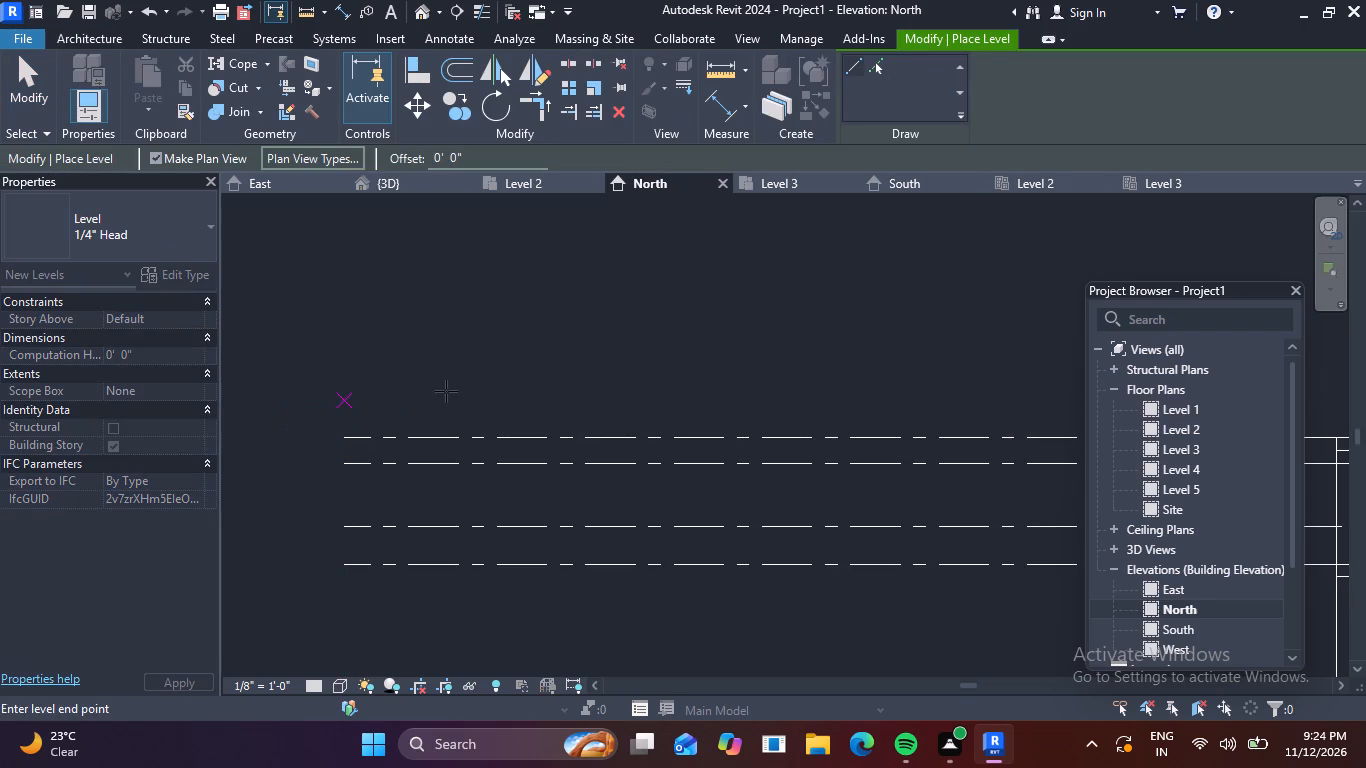
pyautogui.scroll(-5, 638, 395)
pyautogui.moveTo(703, 394); pyautogui.dragTo(281, 377, button='middle')
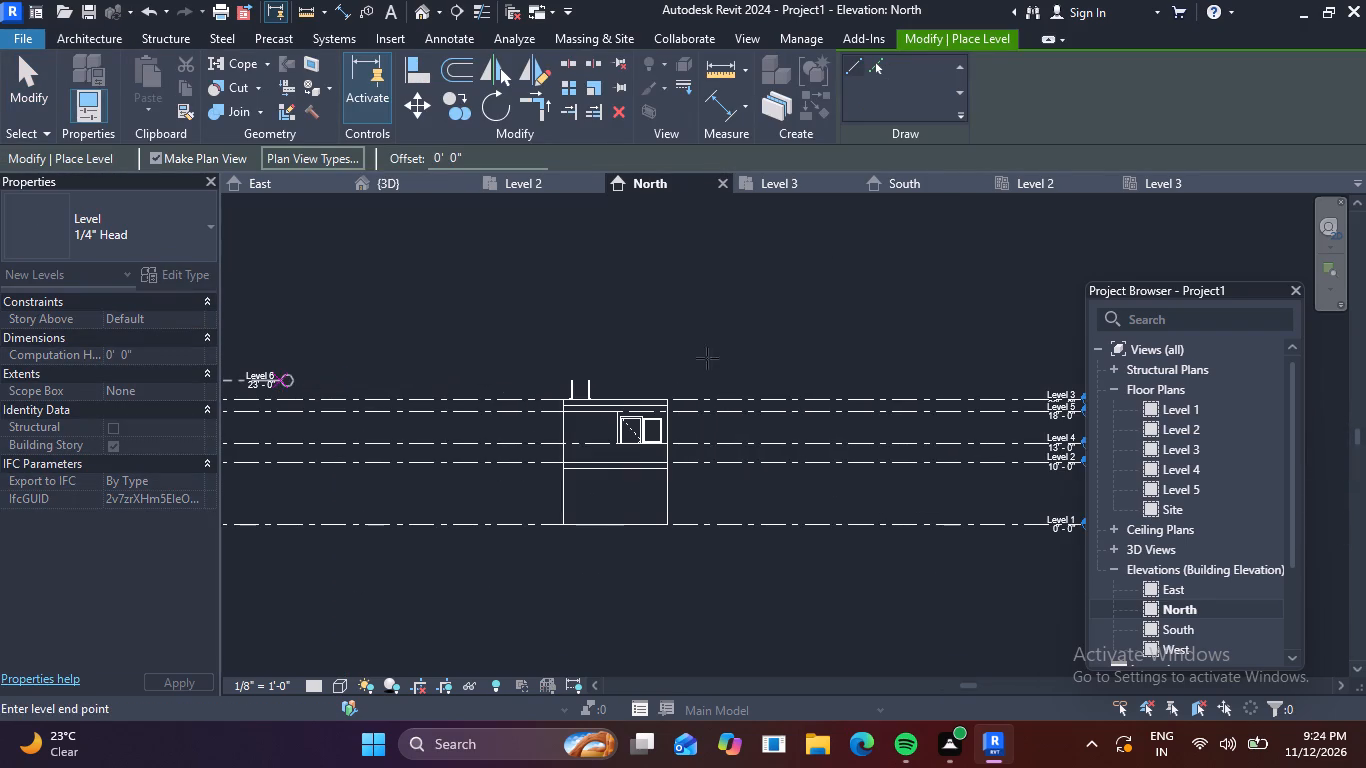
pyautogui.moveTo(835, 357); pyautogui.dragTo(515, 381, button='middle')
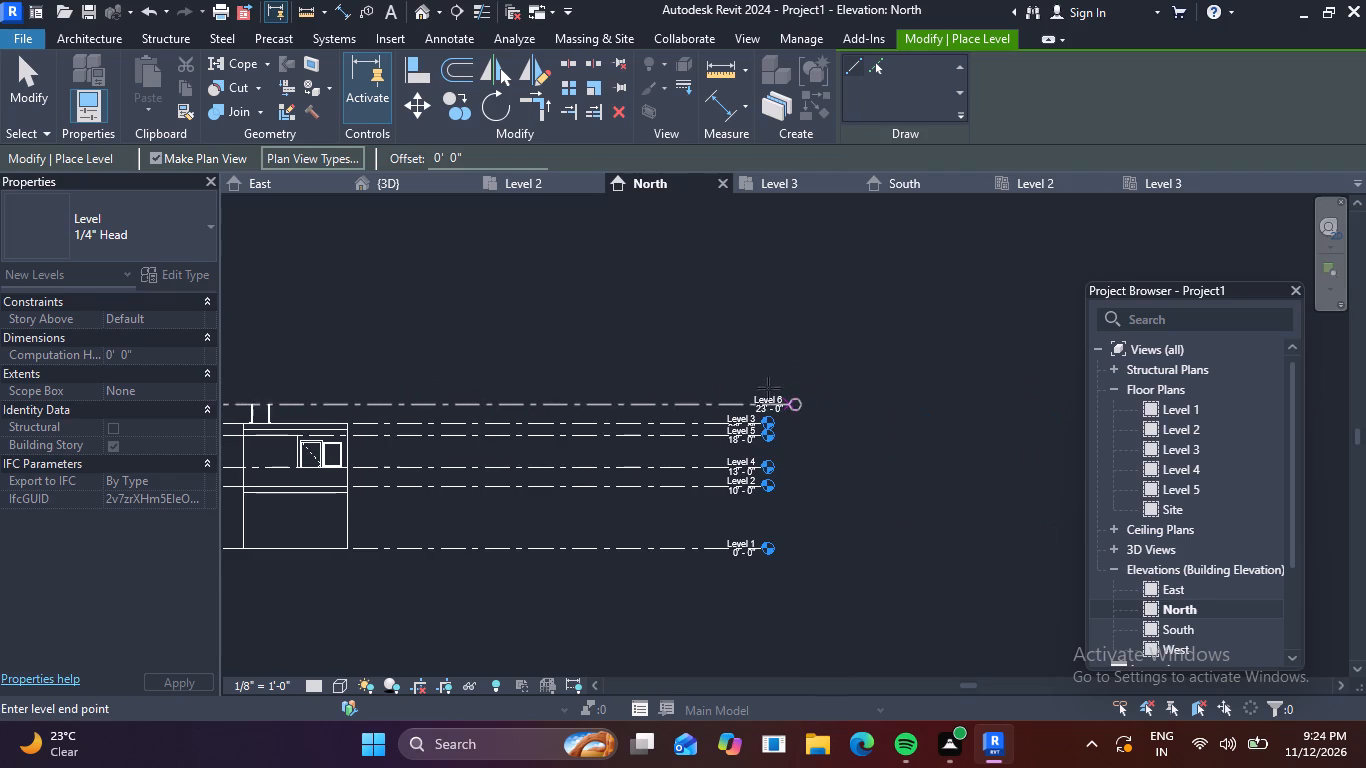
pyautogui.scroll(1, 764, 388)
pyautogui.click(758, 398)
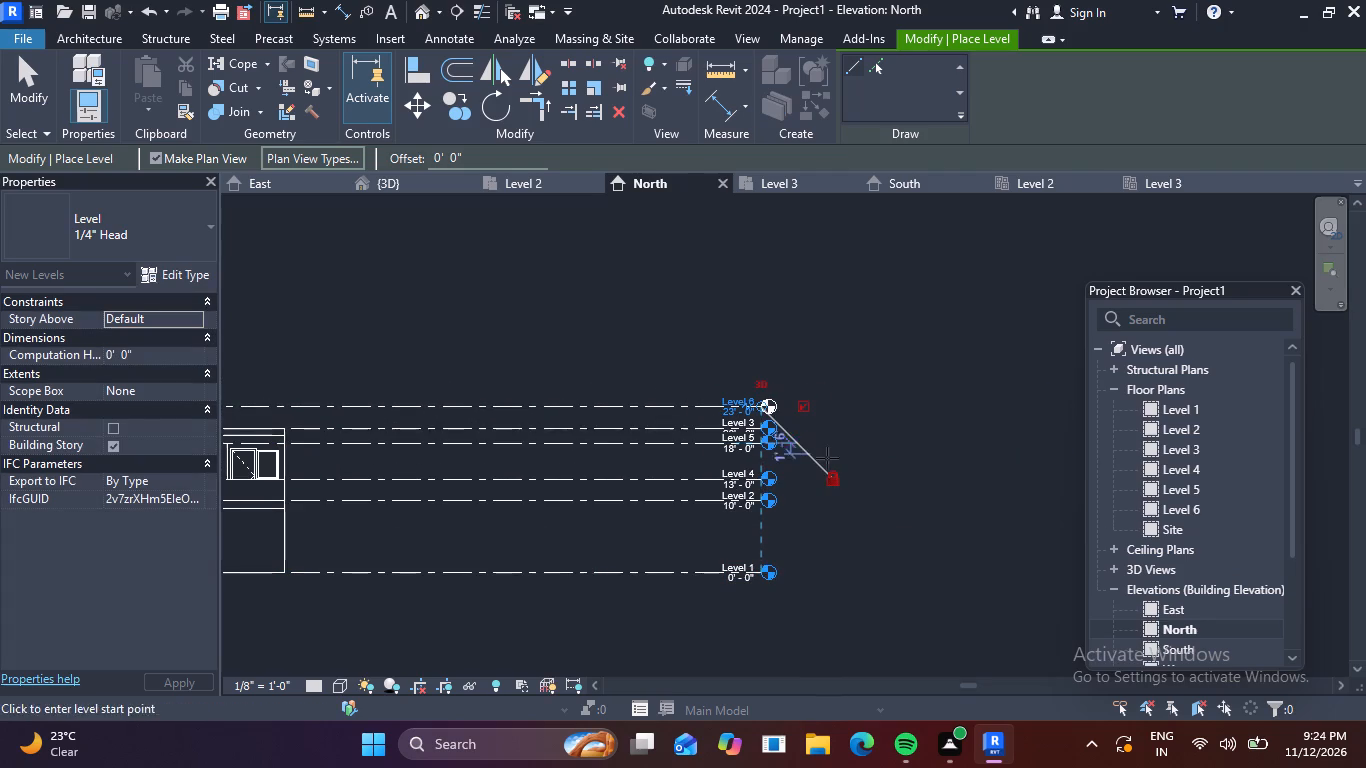
pyautogui.press('Escape')
pyautogui.press('Escape')
# Check the new level against the roof, the stair railing and the other level heights in the North elevation.
pyautogui.scroll(-4, 735, 449)
pyautogui.moveTo(562, 508); pyautogui.dragTo(635, 530, button='middle')
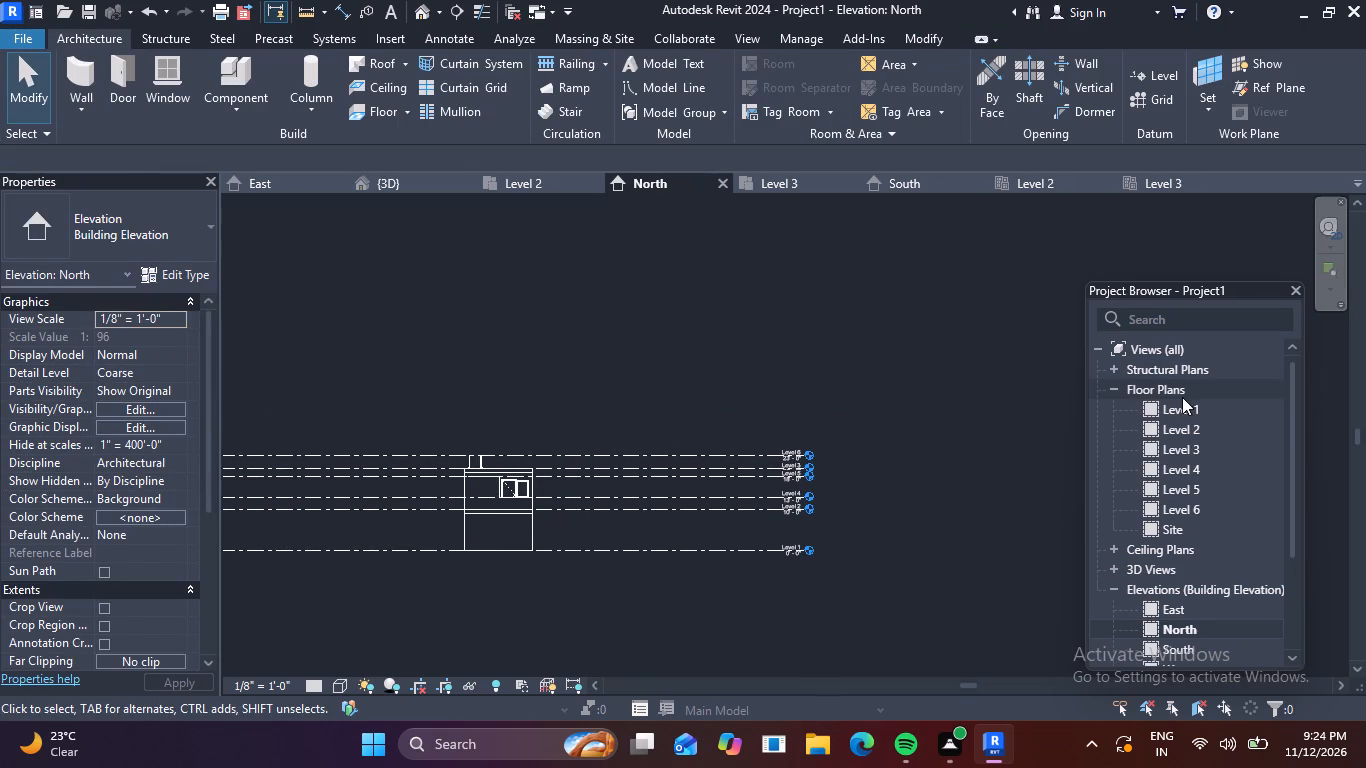
pyautogui.scroll(4, 431, 469)
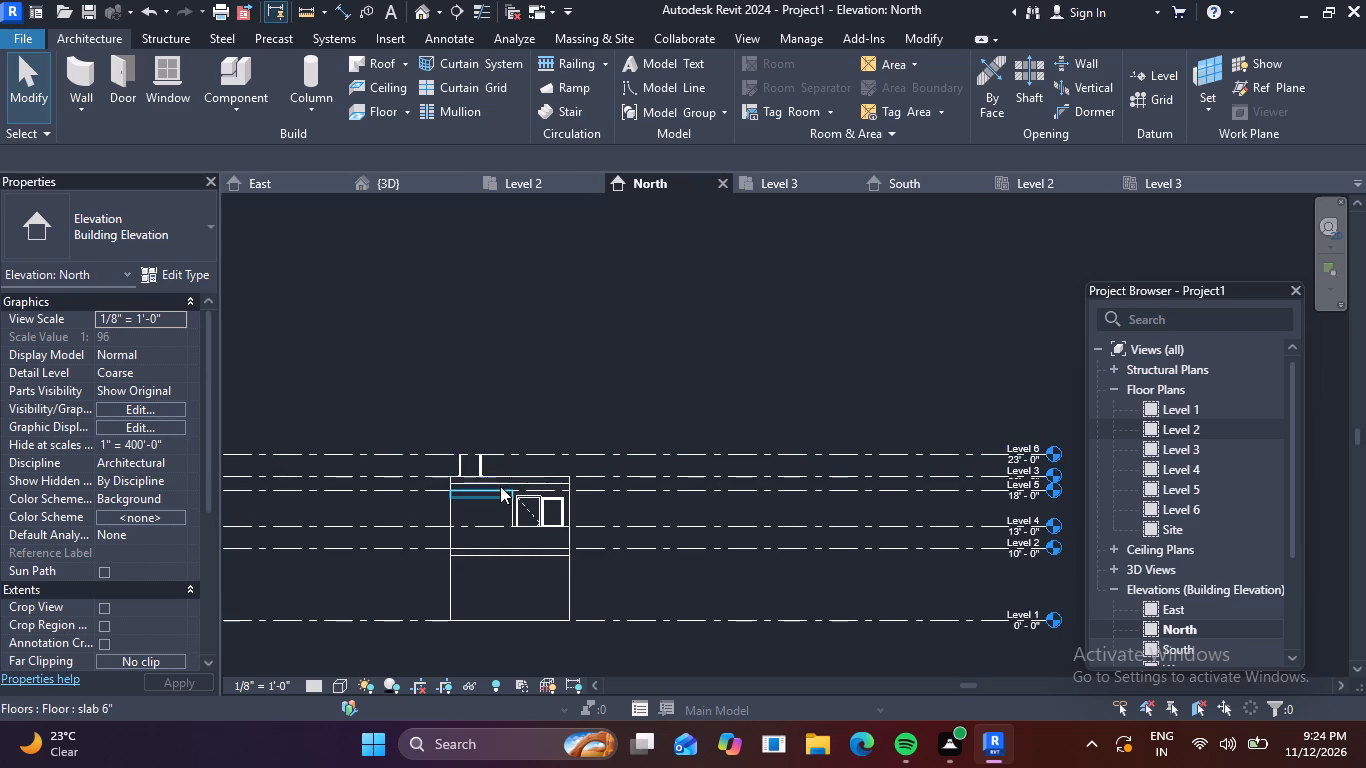
pyautogui.scroll(2, 499, 486)
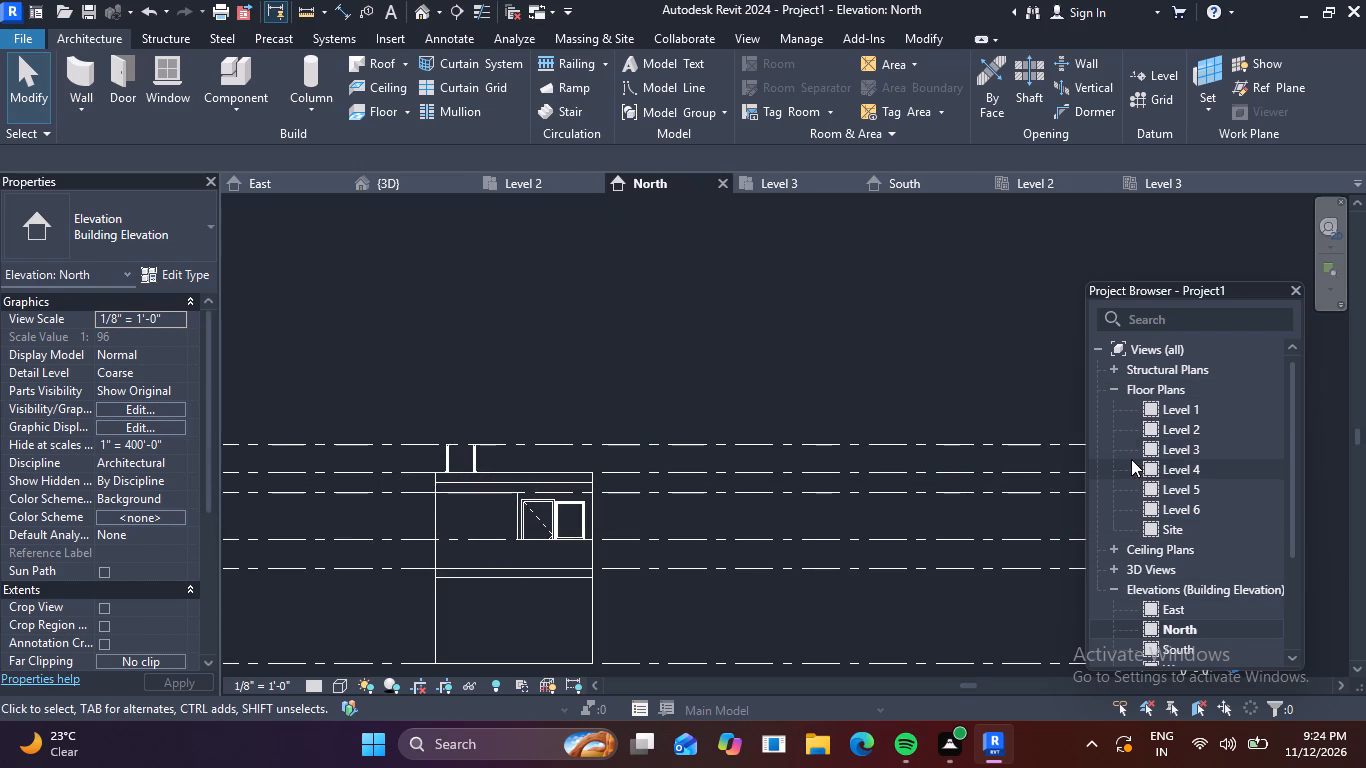
pyautogui.scroll(-3, 847, 481)
pyautogui.moveTo(844, 490); pyautogui.dragTo(764, 479, button='middle')
pyautogui.scroll(4, 1036, 418)
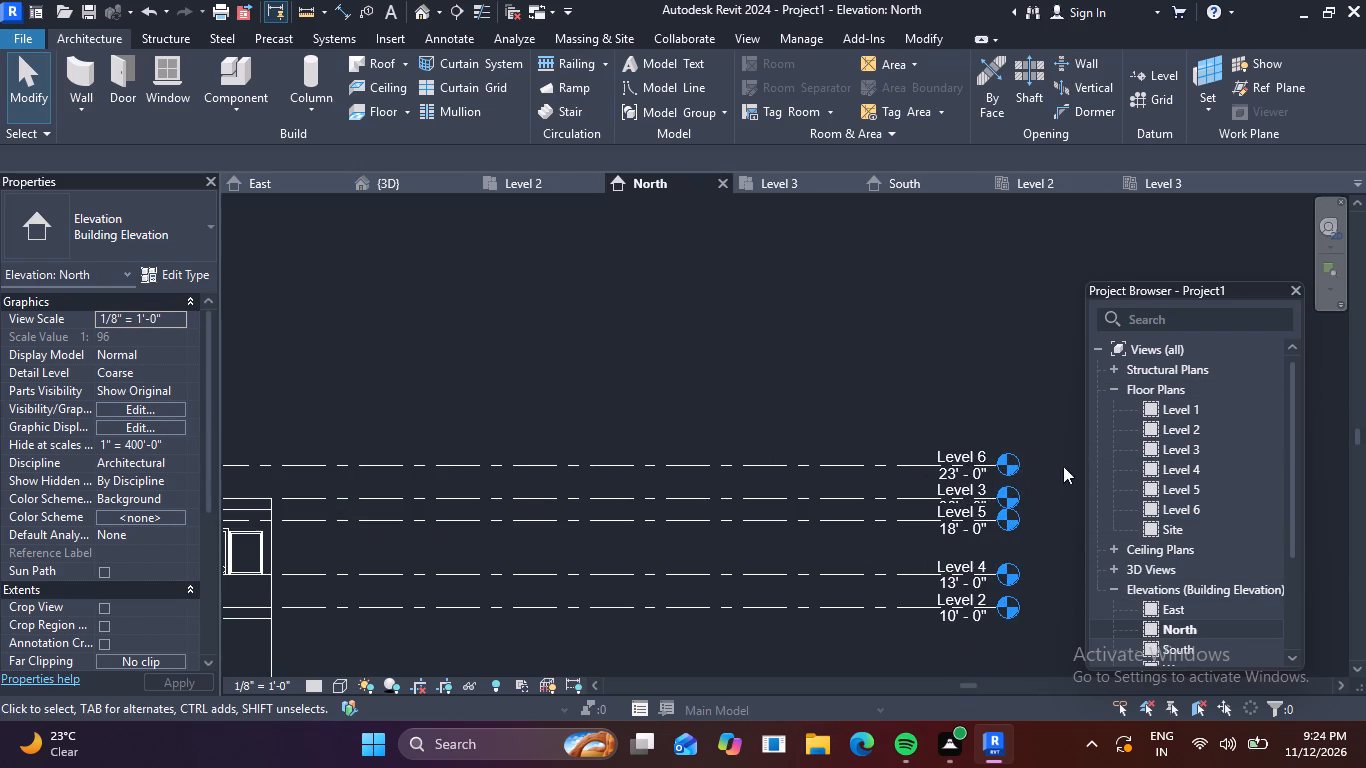
# On the Level 3 plan, draw 9" walls up to Level 6 inside the roof slab's rear edge and long stair-side edge.
pyautogui.doubleClick(1150, 450)
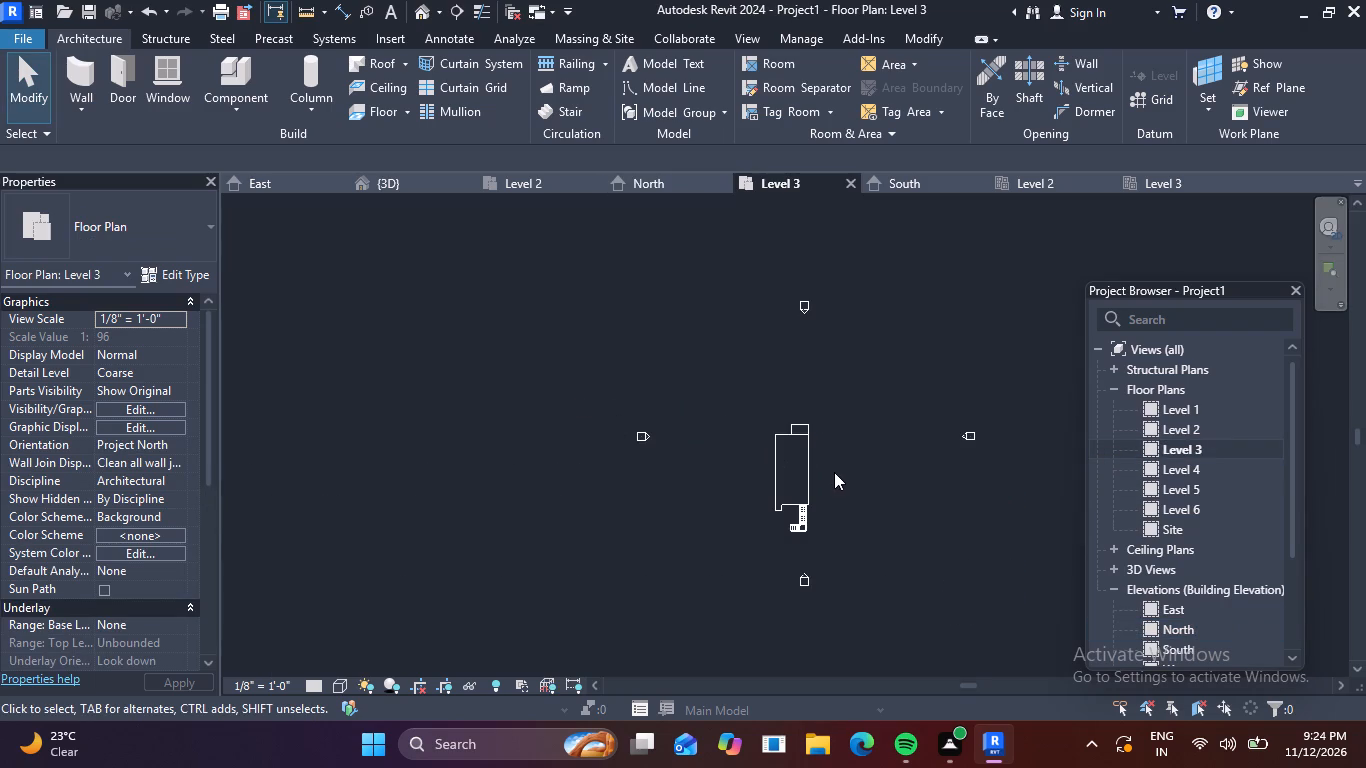
pyautogui.scroll(6, 759, 493)
pyautogui.scroll(3, 844, 448)
pyautogui.moveTo(834, 453); pyautogui.dragTo(796, 441, button='middle')
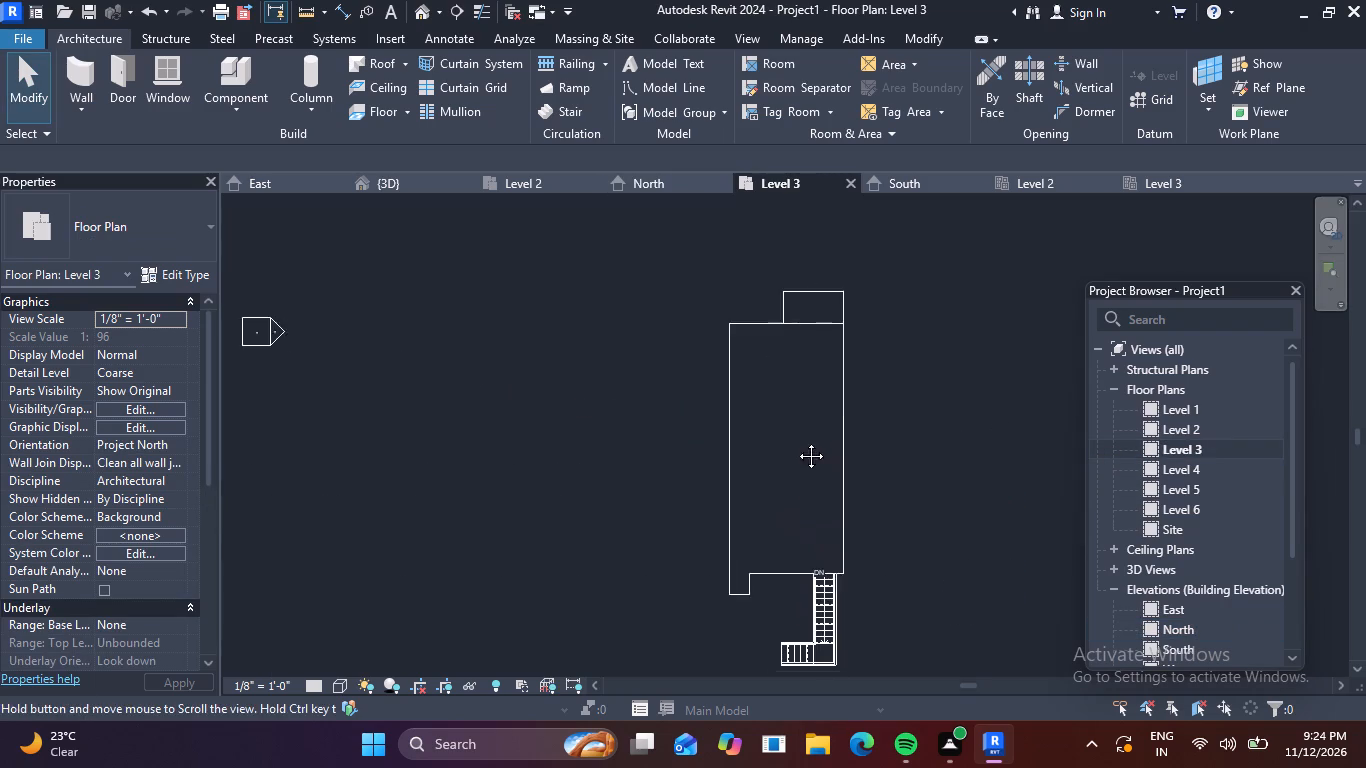
pyautogui.moveTo(796, 441); pyautogui.dragTo(743, 436, button='middle')
pyautogui.scroll(3, 743, 436)
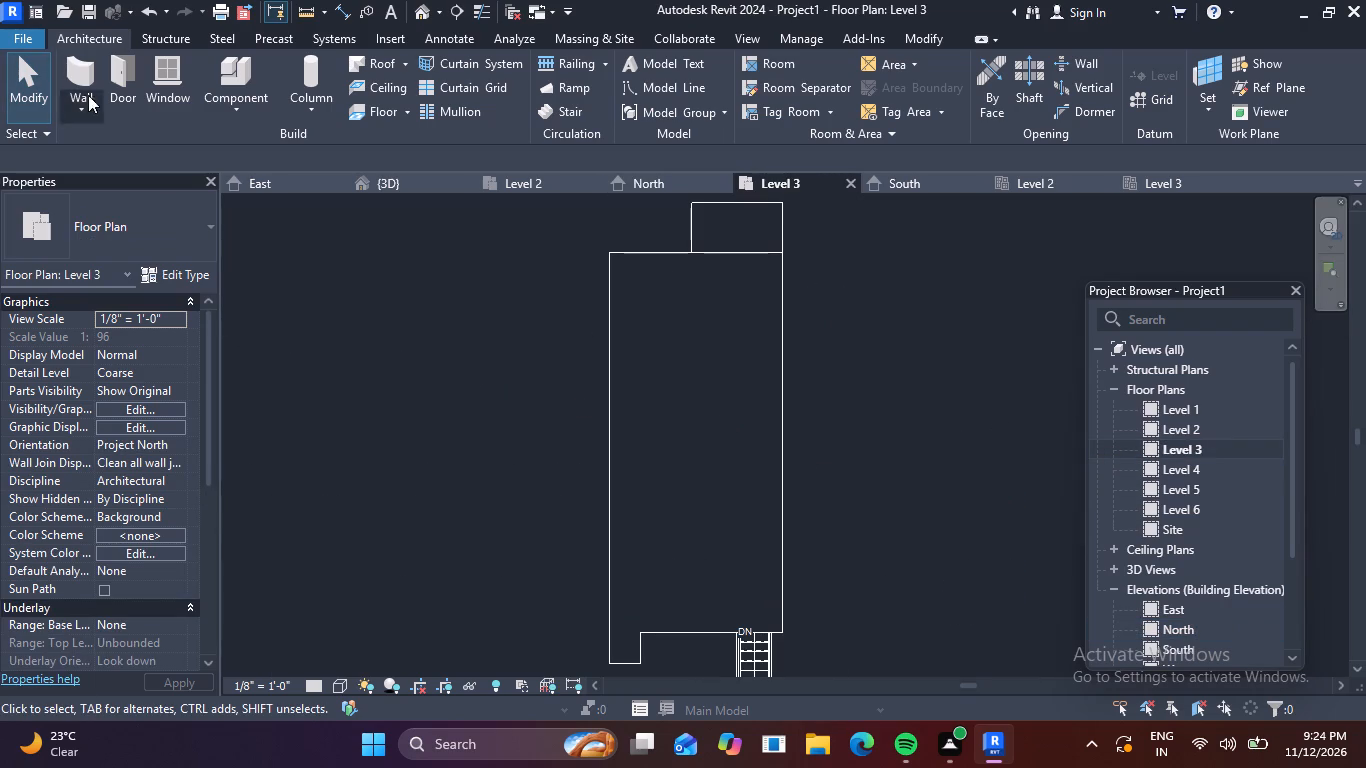
pyautogui.click(86, 80)
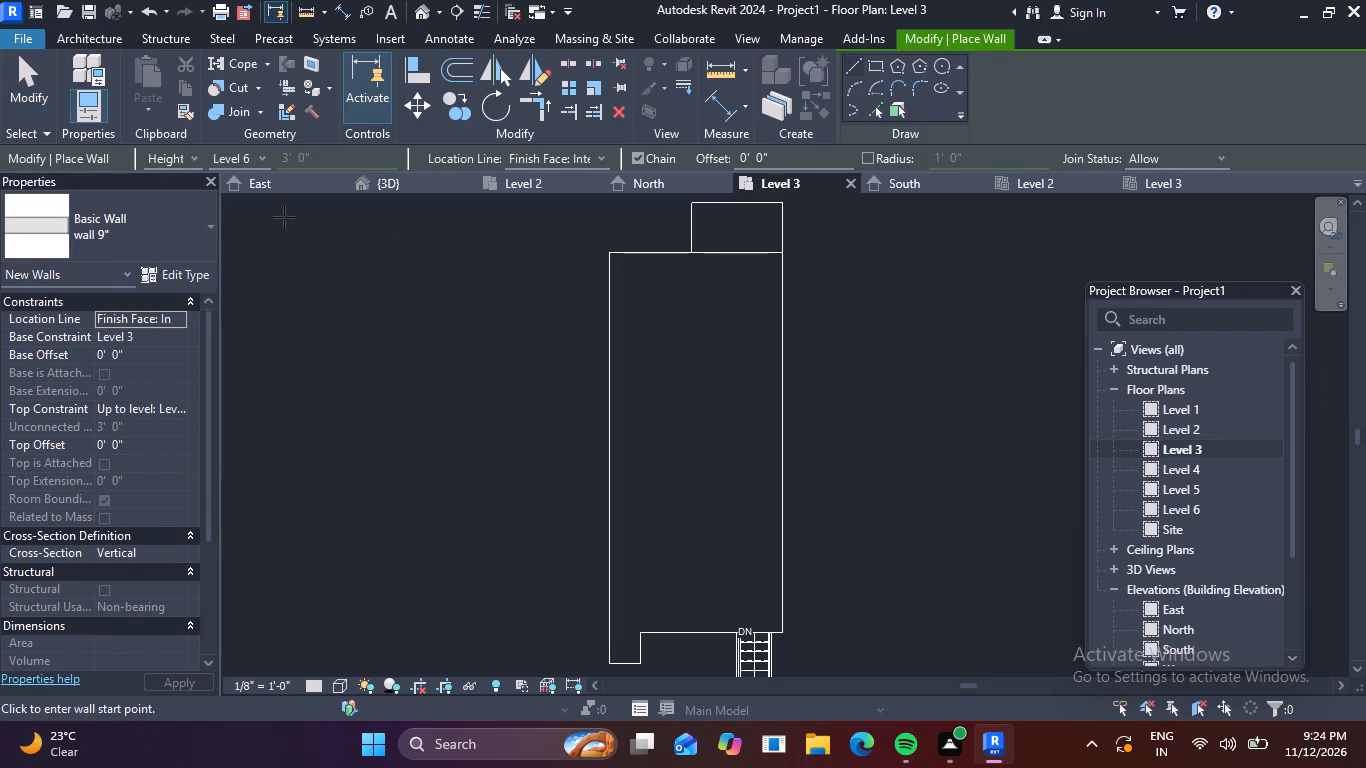
pyautogui.click(611, 253)
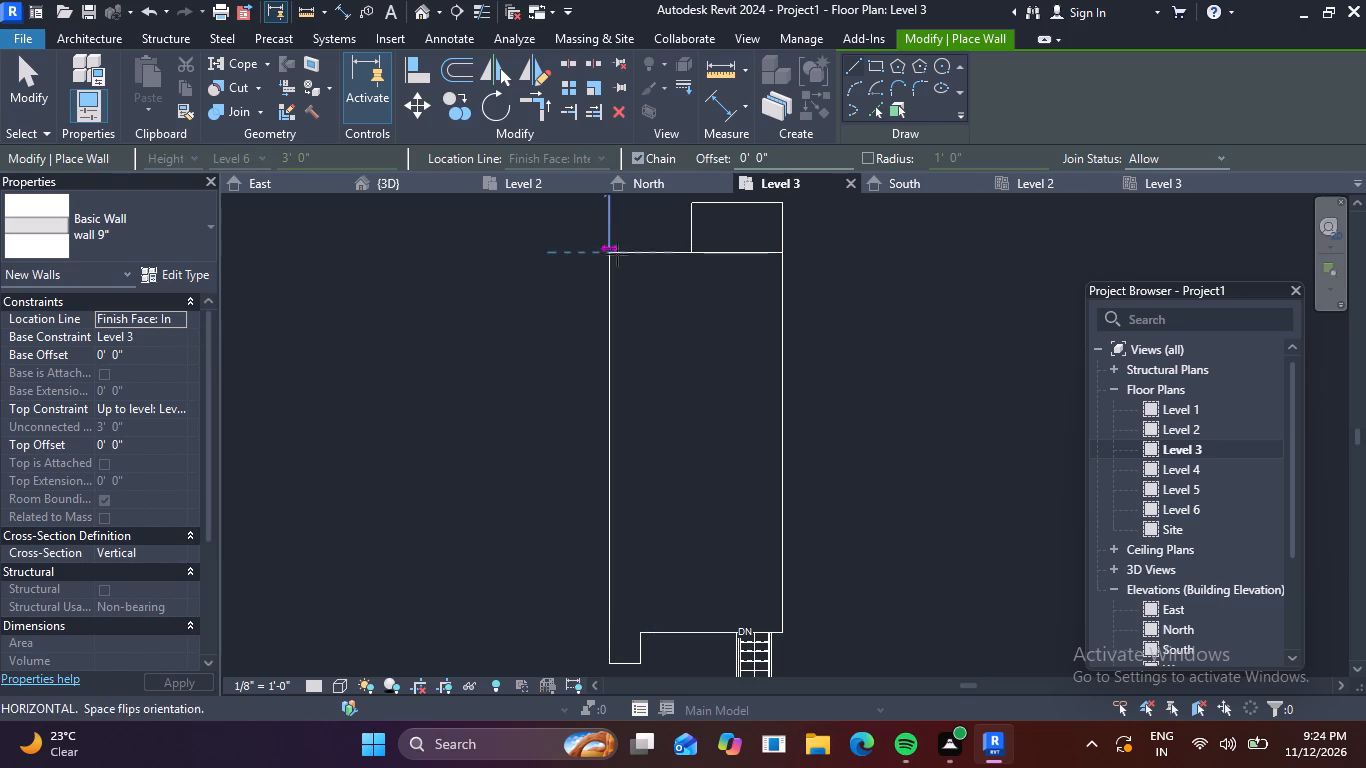
pyautogui.press('space')
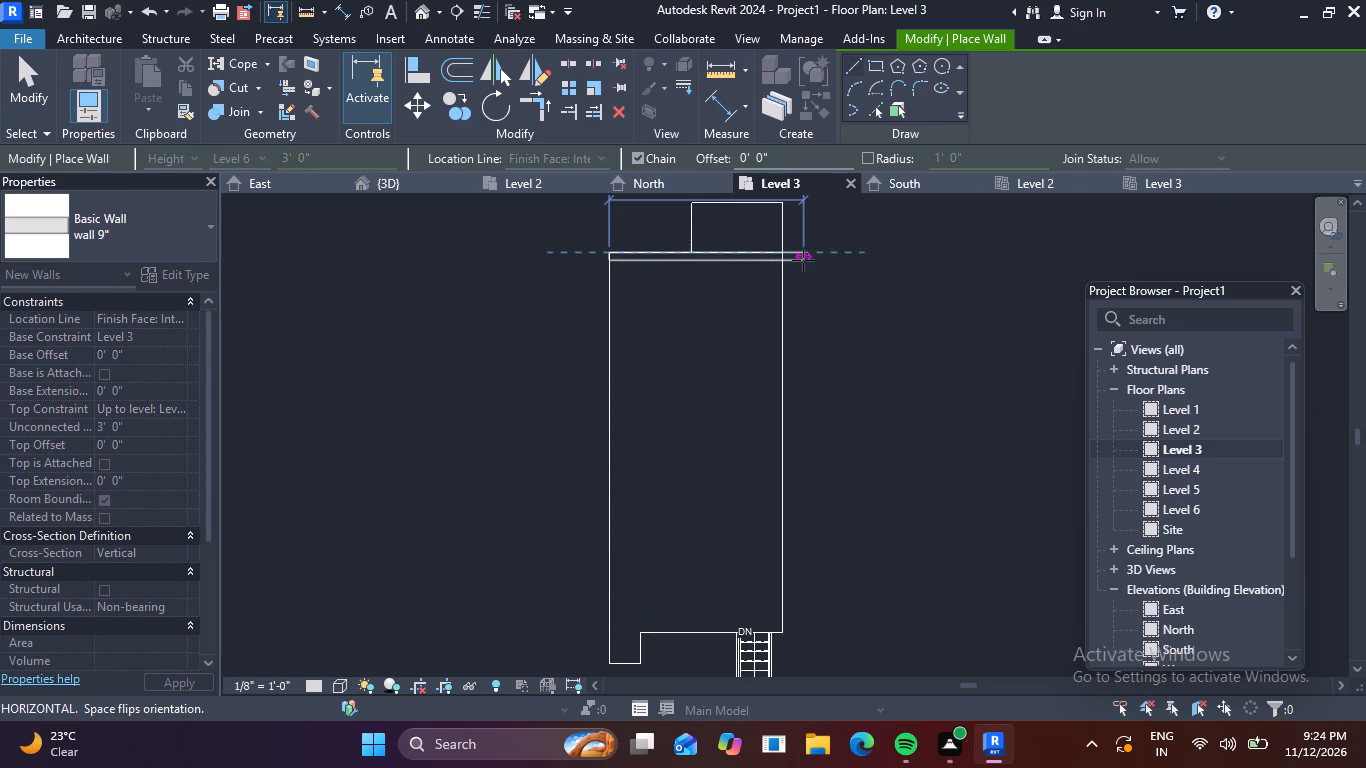
pyautogui.click(784, 254)
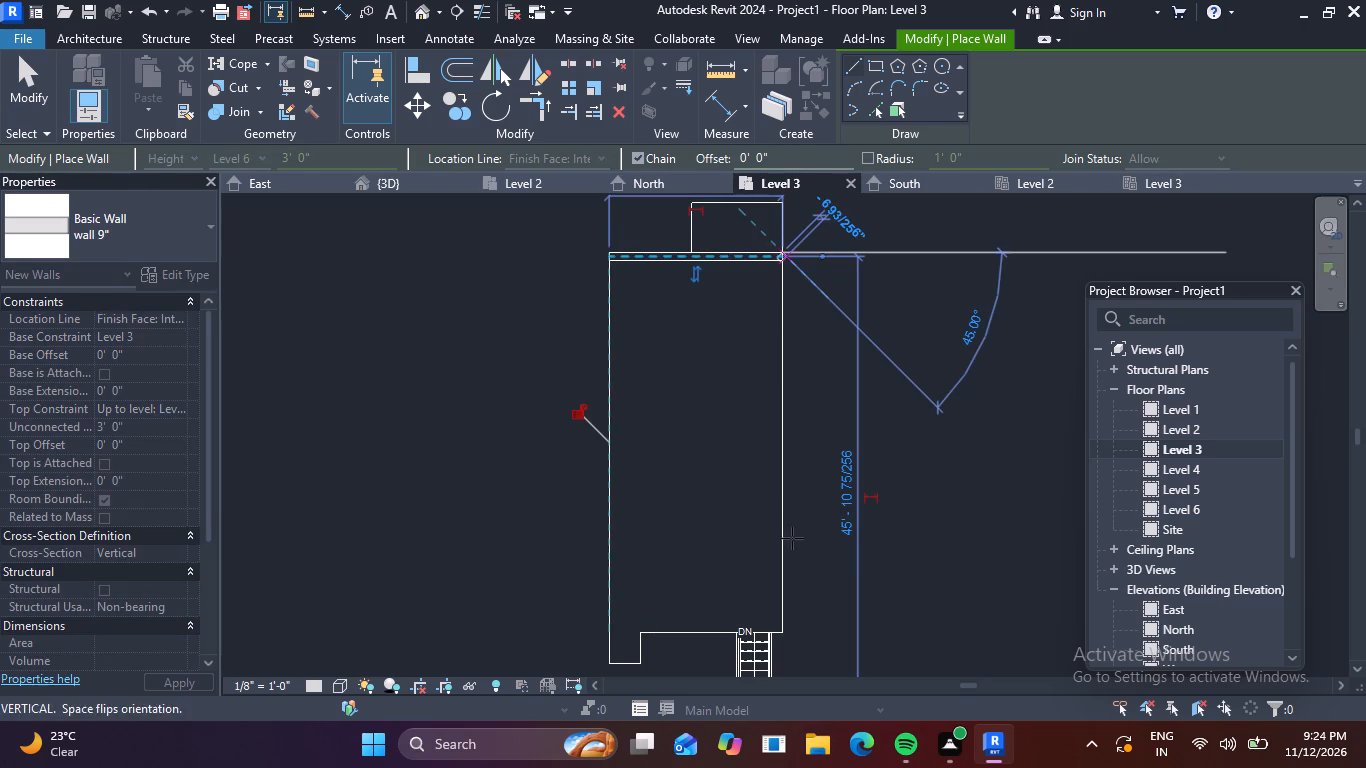
pyautogui.moveTo(785, 597); pyautogui.dragTo(760, 492, button='middle')
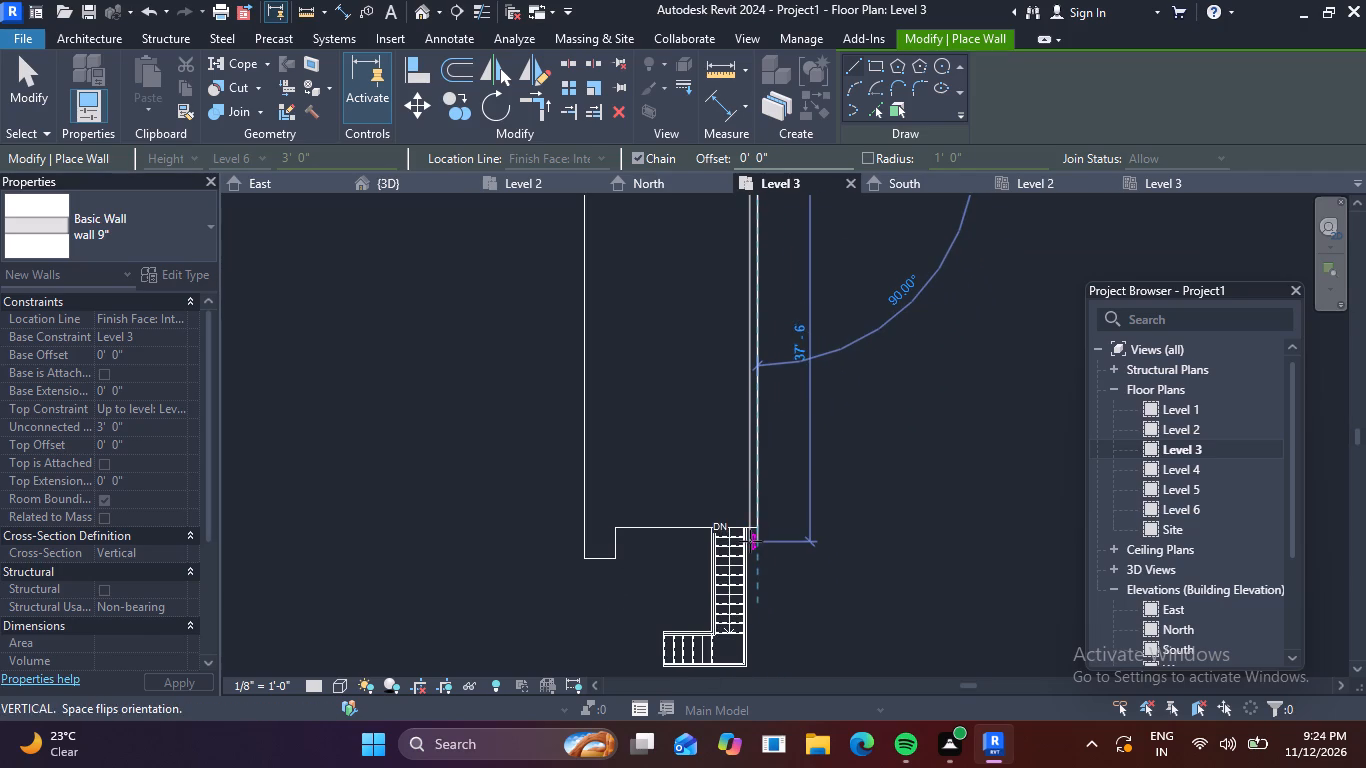
pyautogui.click(756, 528)
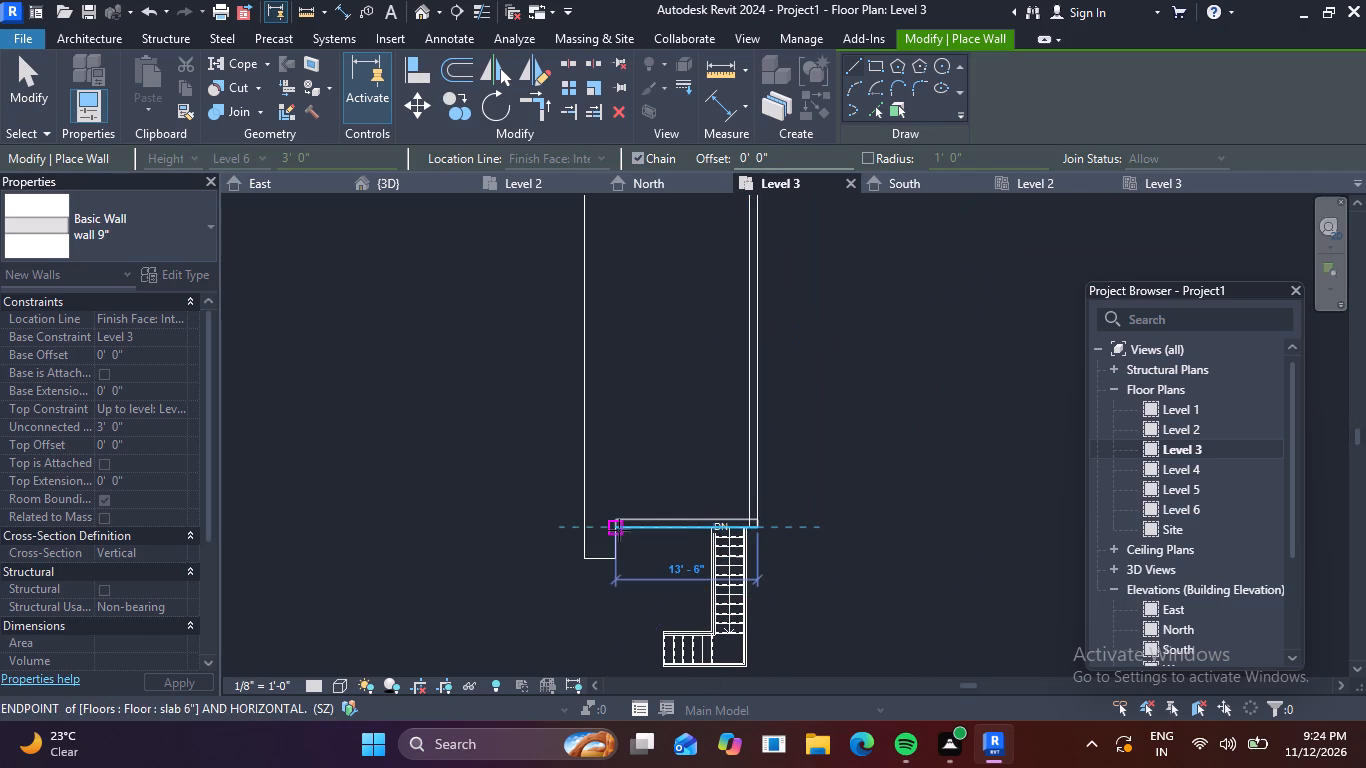
# Continue the 9" walls along the 13'-6" front edge, around the front corner projection and along the opposite long edge, closing the loop.
pyautogui.click(617, 530)
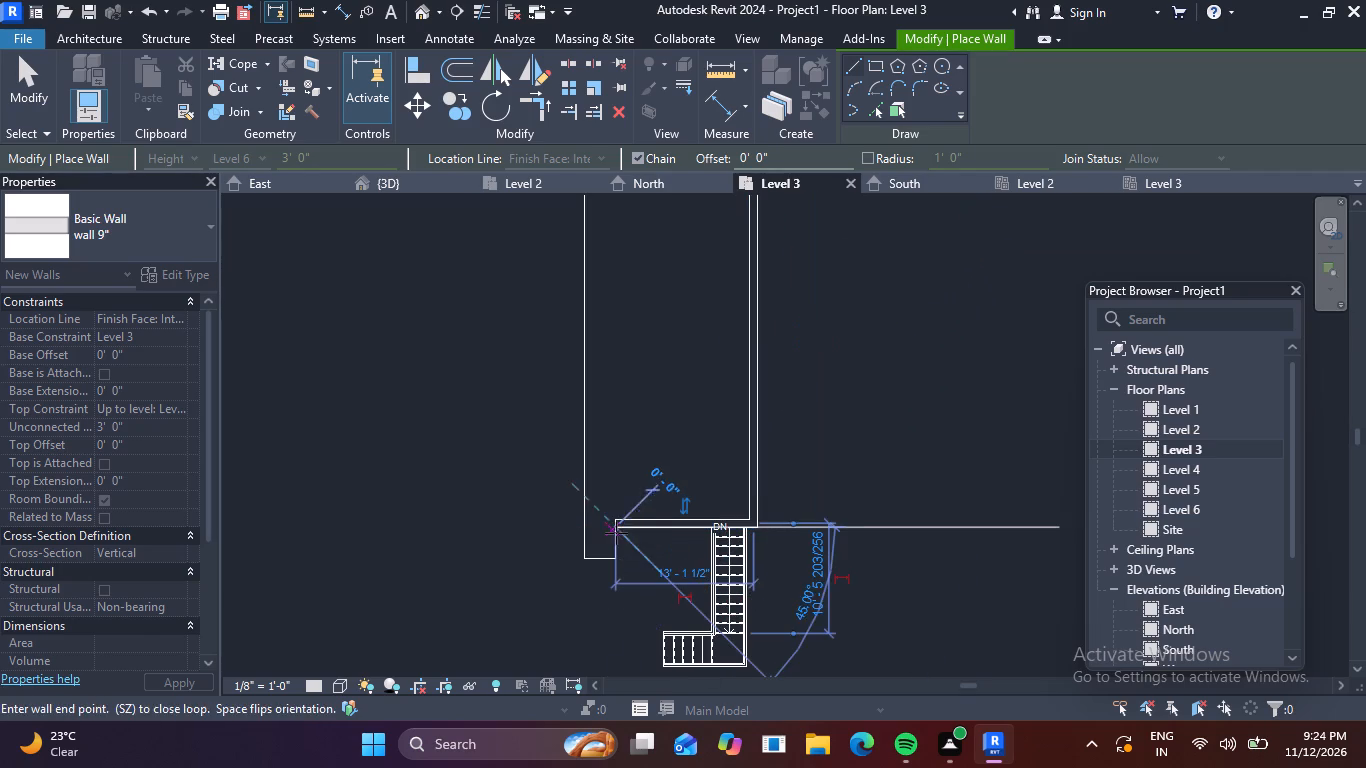
pyautogui.click(616, 562)
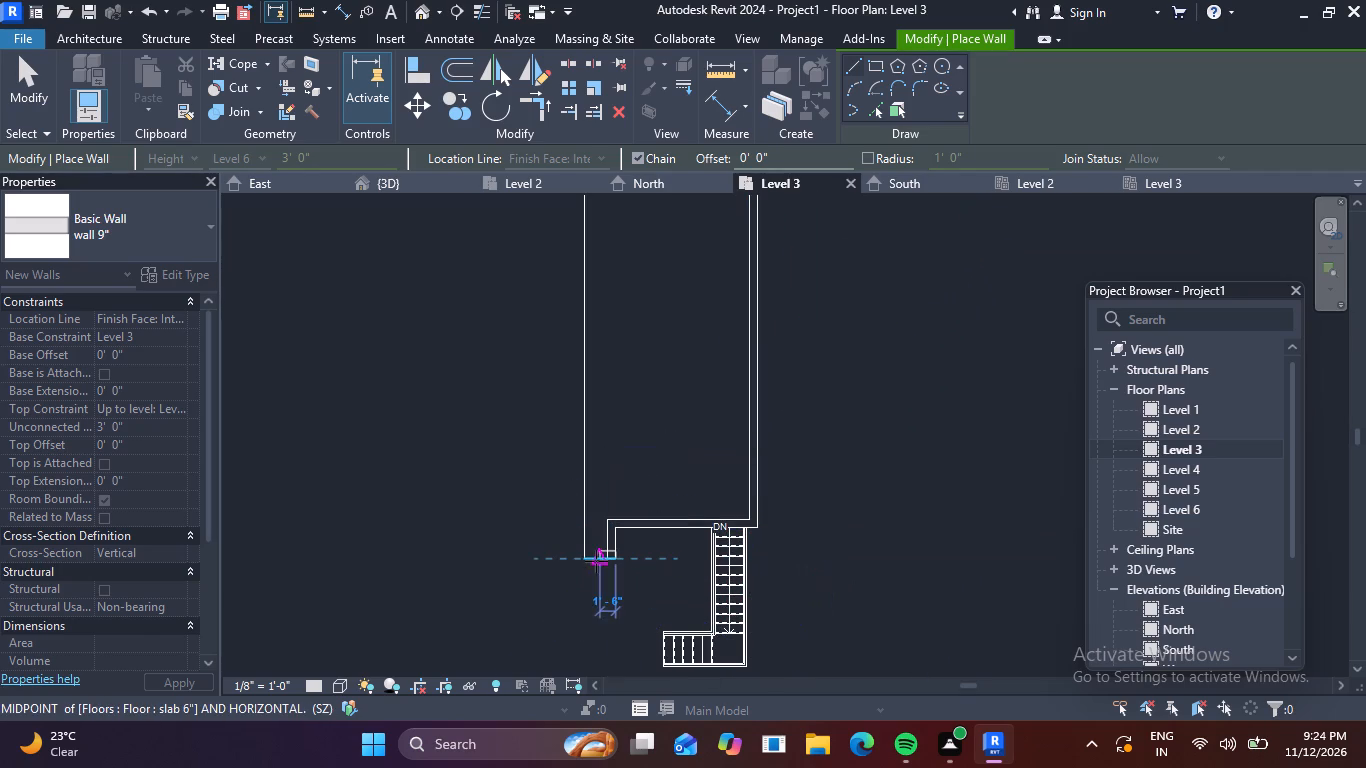
pyautogui.click(590, 559)
pyautogui.moveTo(574, 434); pyautogui.dragTo(575, 608, button='middle')
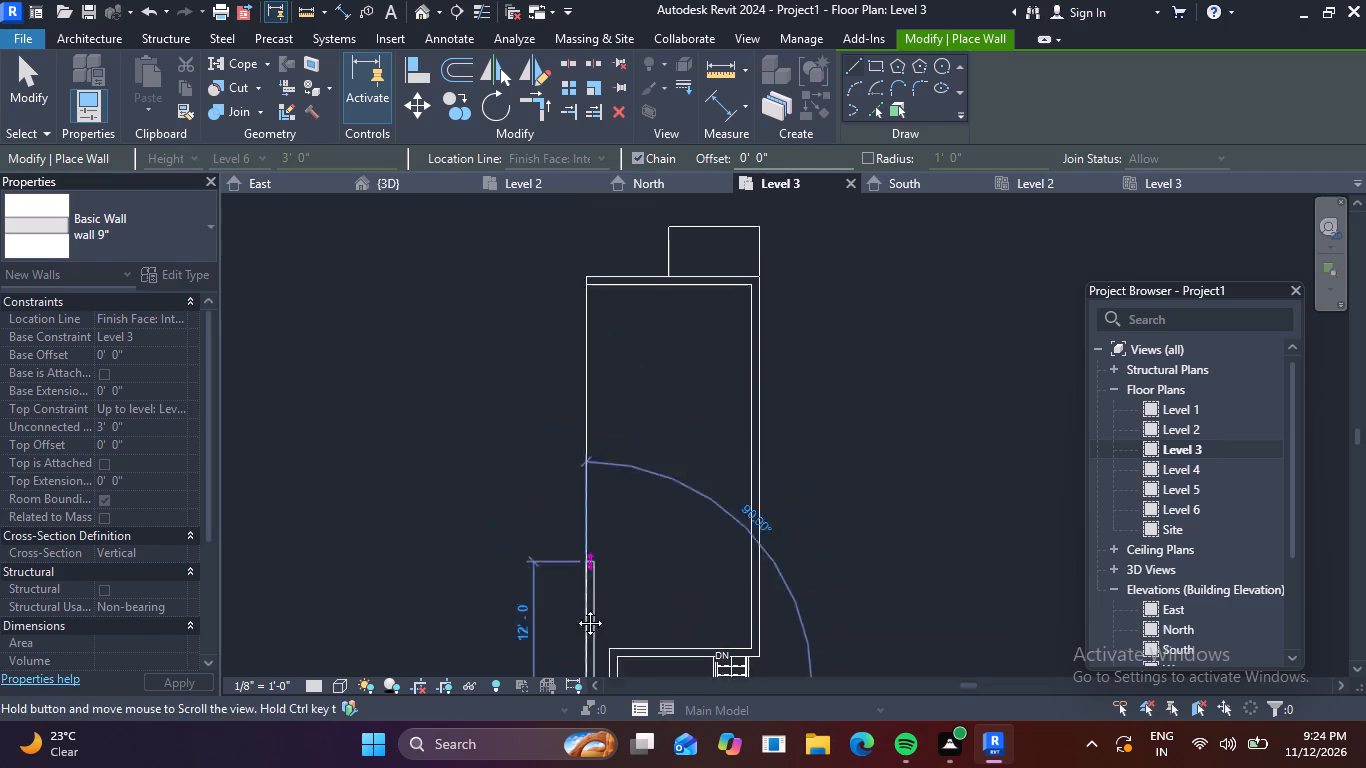
pyautogui.moveTo(575, 608); pyautogui.dragTo(575, 610, button='middle')
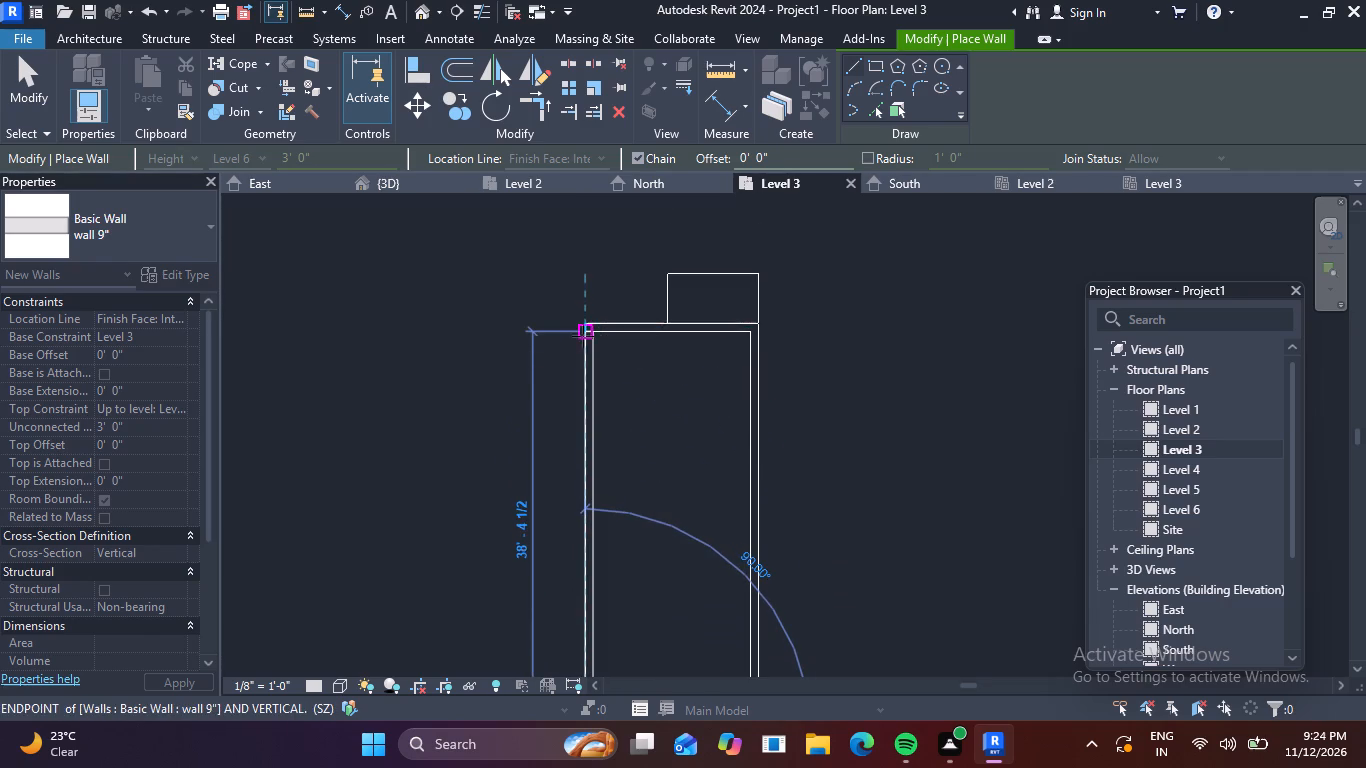
pyautogui.scroll(4, 583, 336)
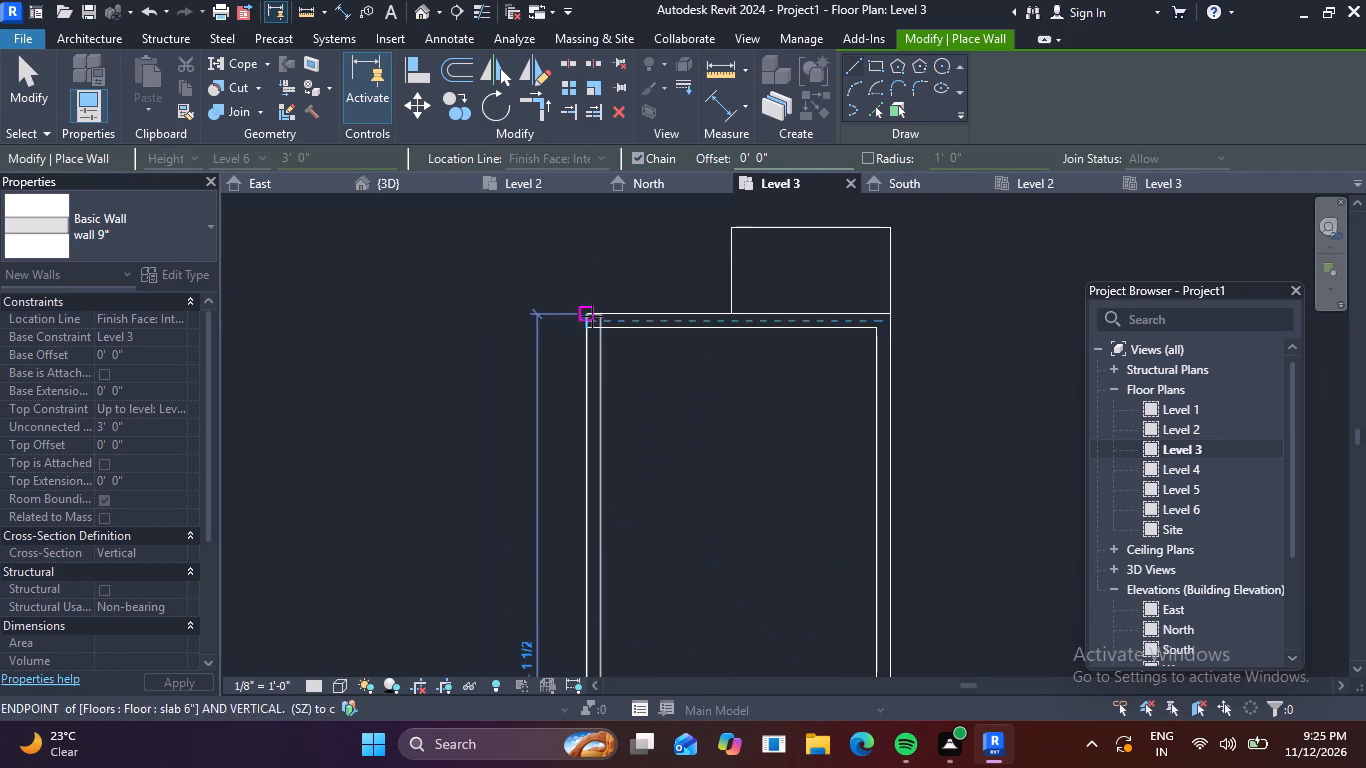
pyautogui.click(592, 316)
pyautogui.scroll(-6, 684, 359)
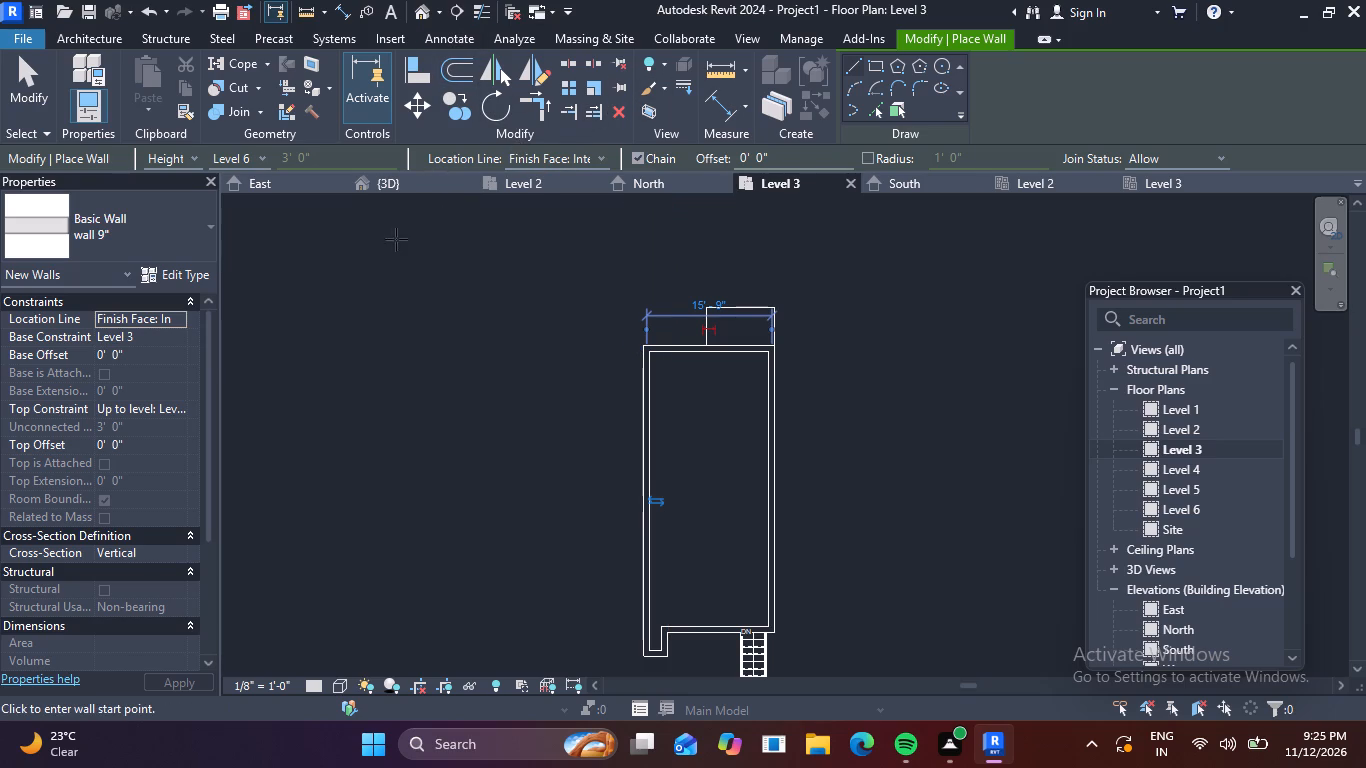
pyautogui.press('Escape')
# Check the roof walls around the stair in 3D and delete the 13'-6" front wall crossing the stair head on the Level 3 plan.
pyautogui.click(413, 11)
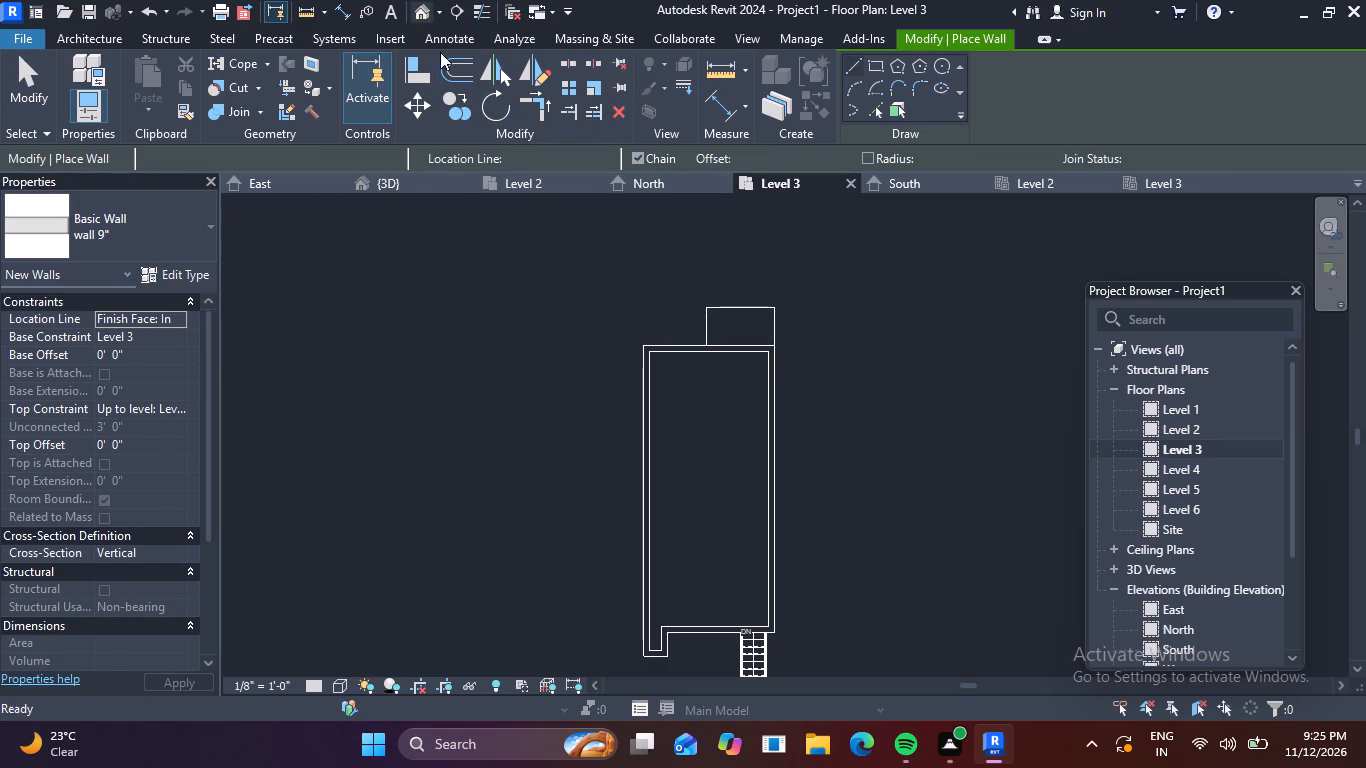
pyautogui.scroll(-2, 732, 381)
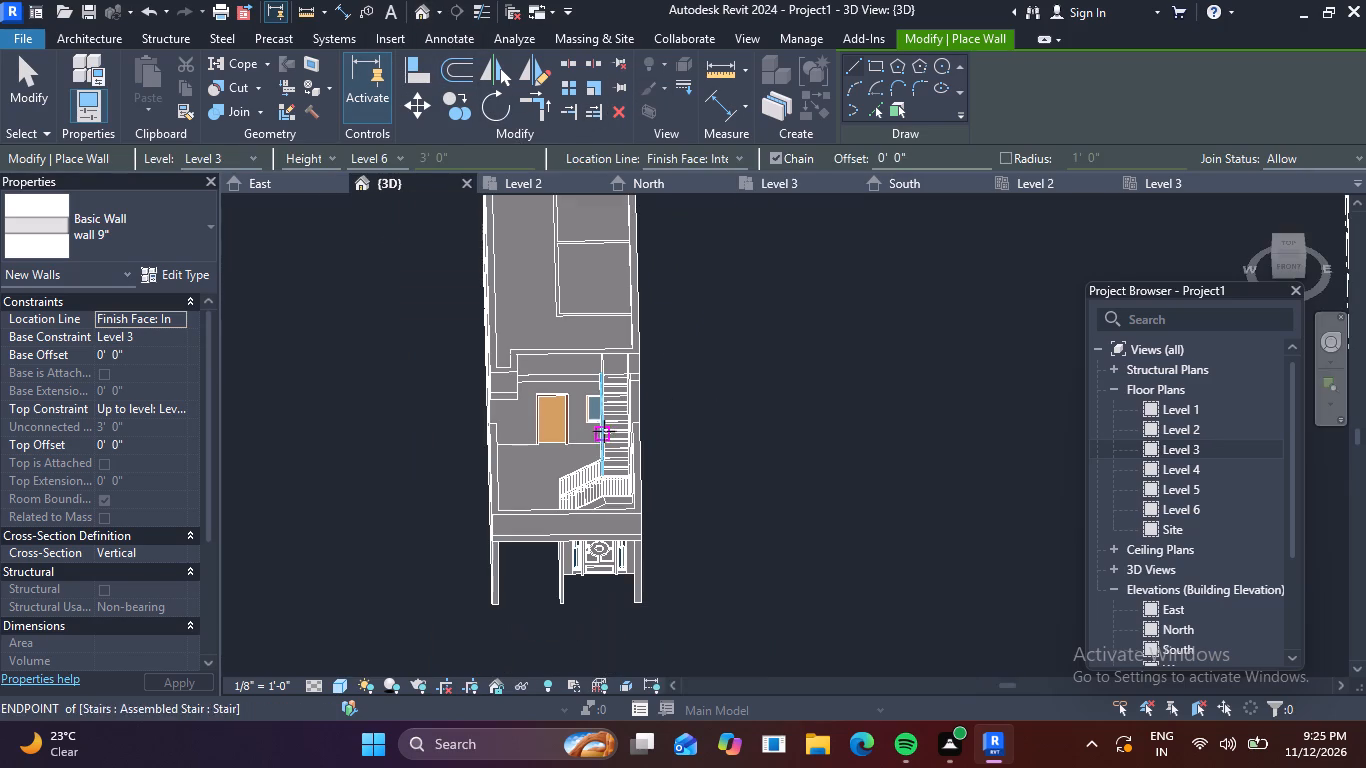
pyautogui.keyDown('shift'); pyautogui.moveTo(735, 388); pyautogui.dragTo(629, 360, button='middle'); pyautogui.keyUp('shift')
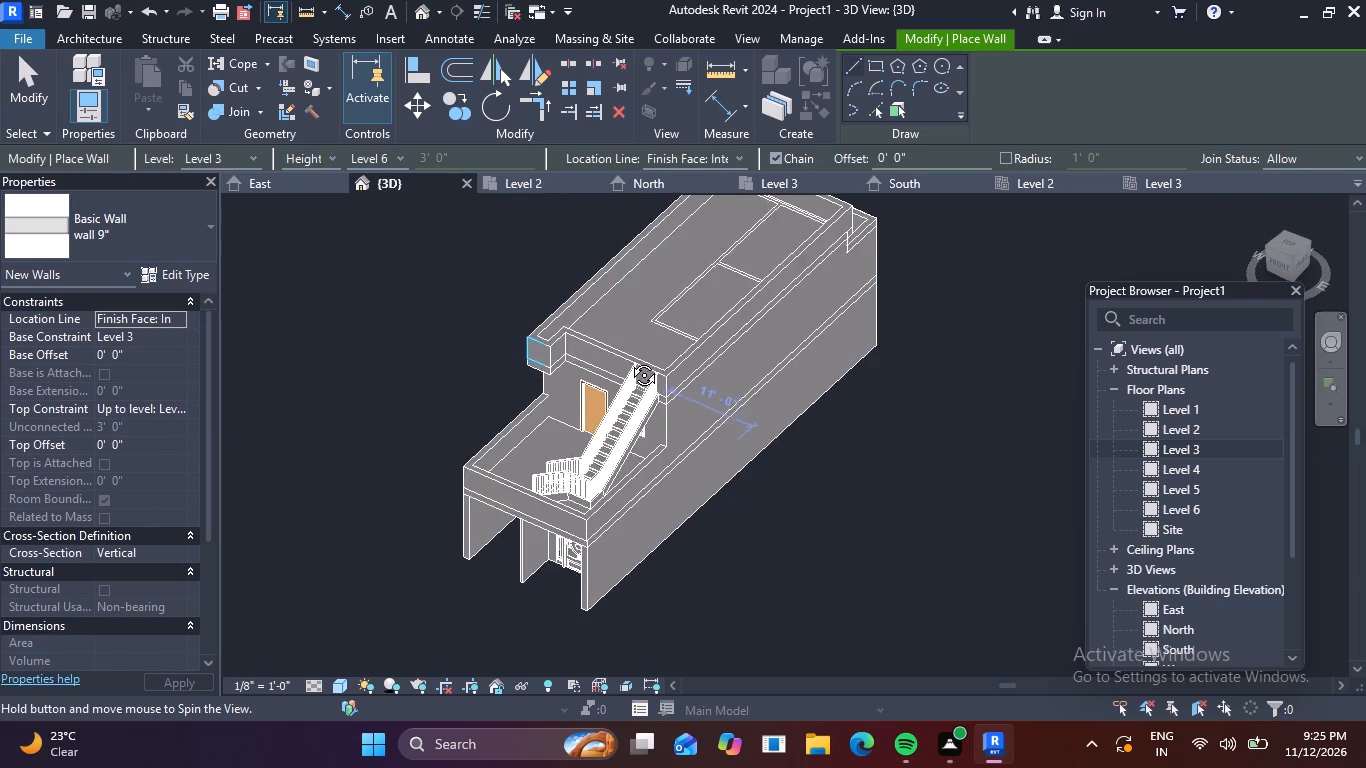
pyautogui.keyDown('shift'); pyautogui.moveTo(629, 360); pyautogui.dragTo(737, 292, button='middle'); pyautogui.keyUp('shift')
pyautogui.keyDown('shift'); pyautogui.moveTo(658, 389); pyautogui.dragTo(705, 345, button='middle'); pyautogui.keyUp('shift')
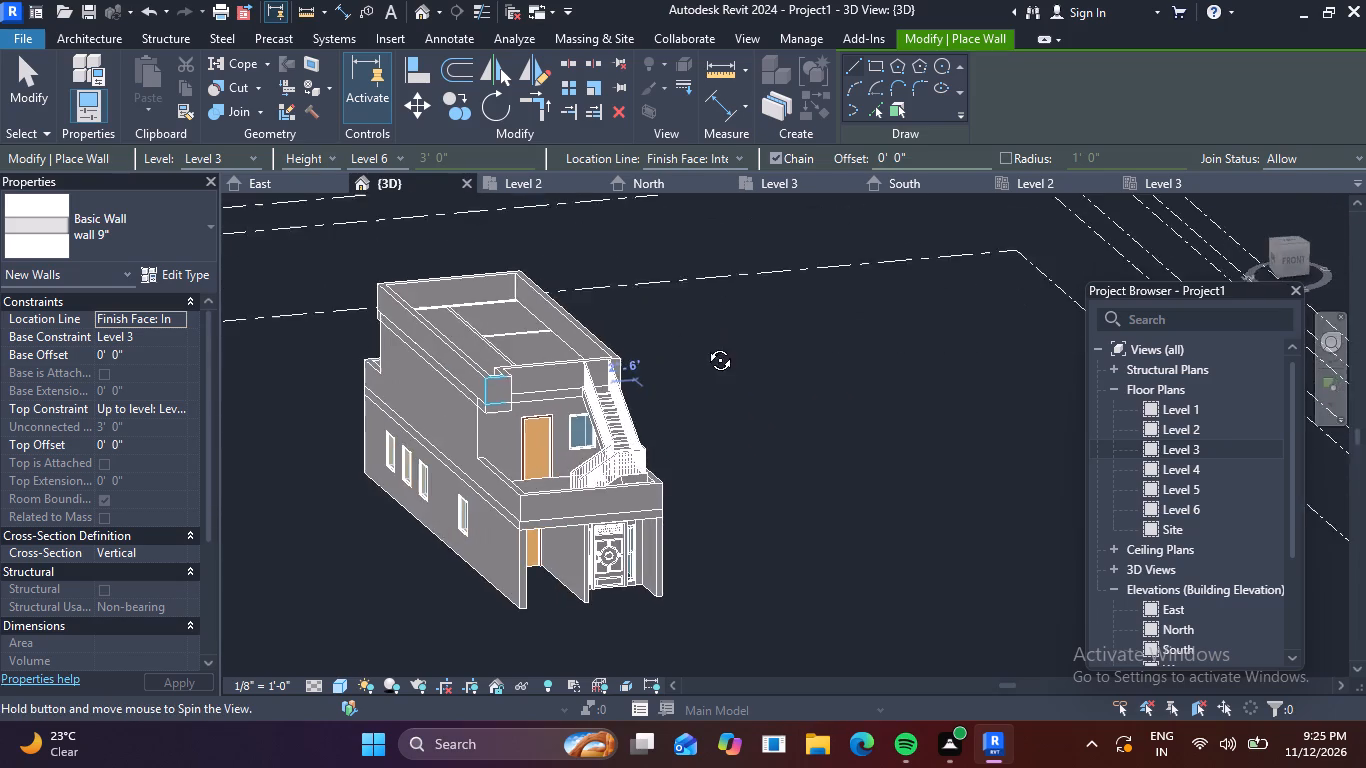
pyautogui.keyDown('shift'); pyautogui.moveTo(705, 345); pyautogui.dragTo(670, 414, button='middle'); pyautogui.keyUp('shift')
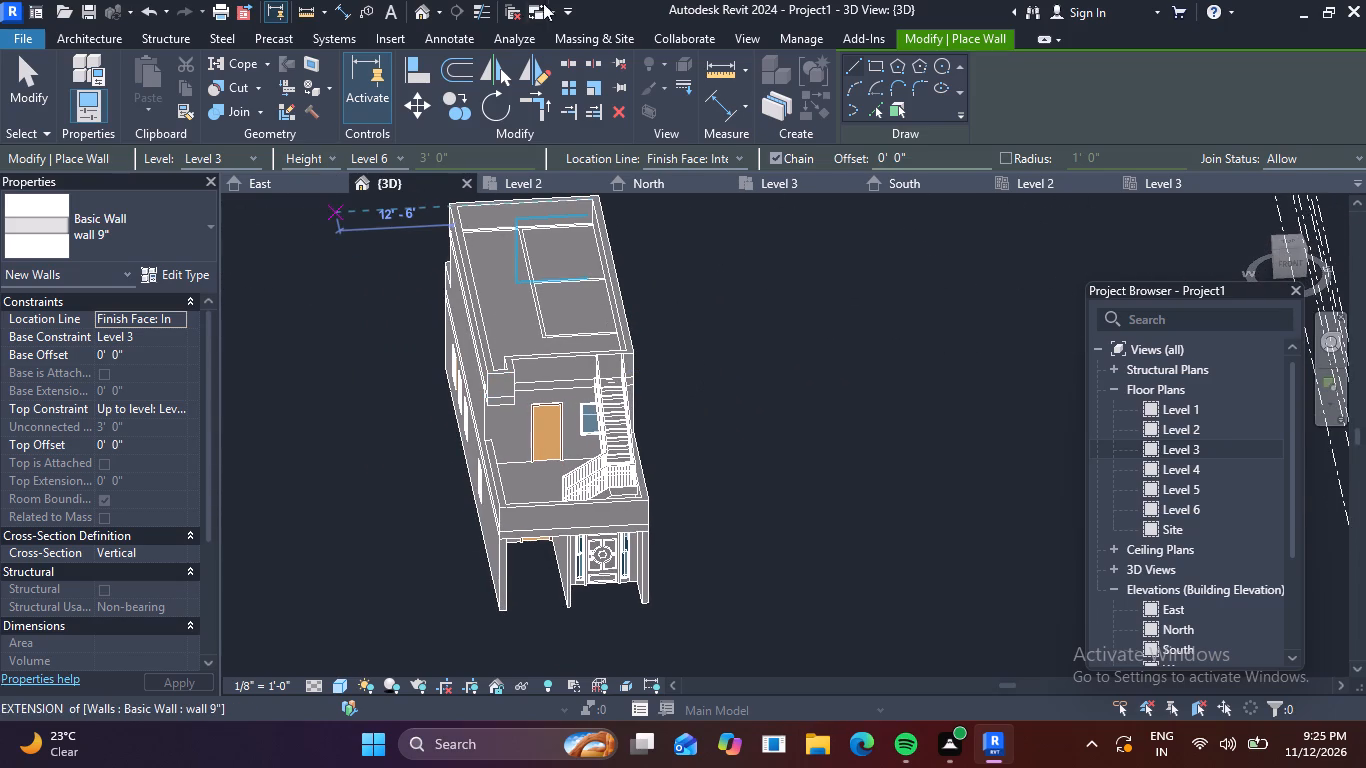
pyautogui.doubleClick(1150, 447)
pyautogui.scroll(-2, 798, 434)
pyautogui.moveTo(807, 494); pyautogui.dragTo(805, 492, button='middle')
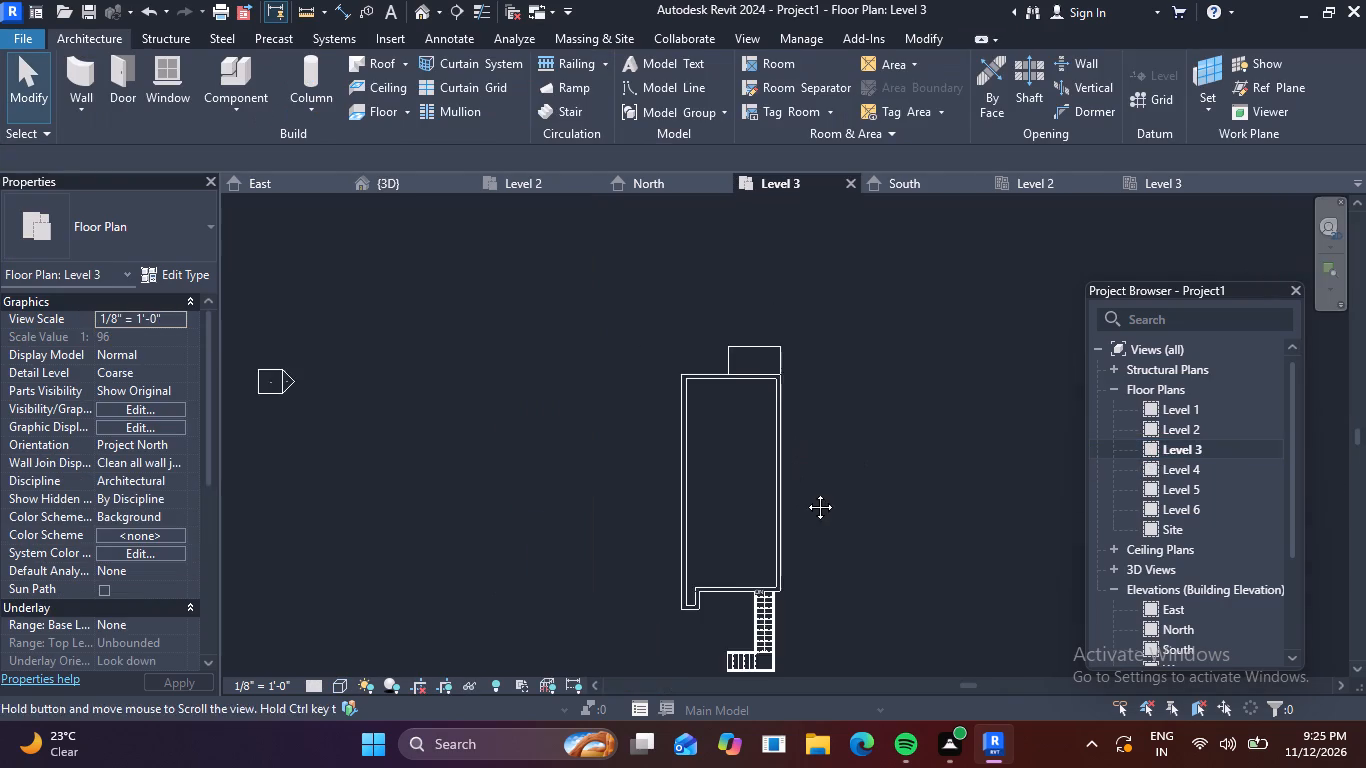
pyautogui.moveTo(805, 492); pyautogui.dragTo(755, 354, button='middle')
pyautogui.scroll(5, 710, 459)
pyautogui.click(672, 448)
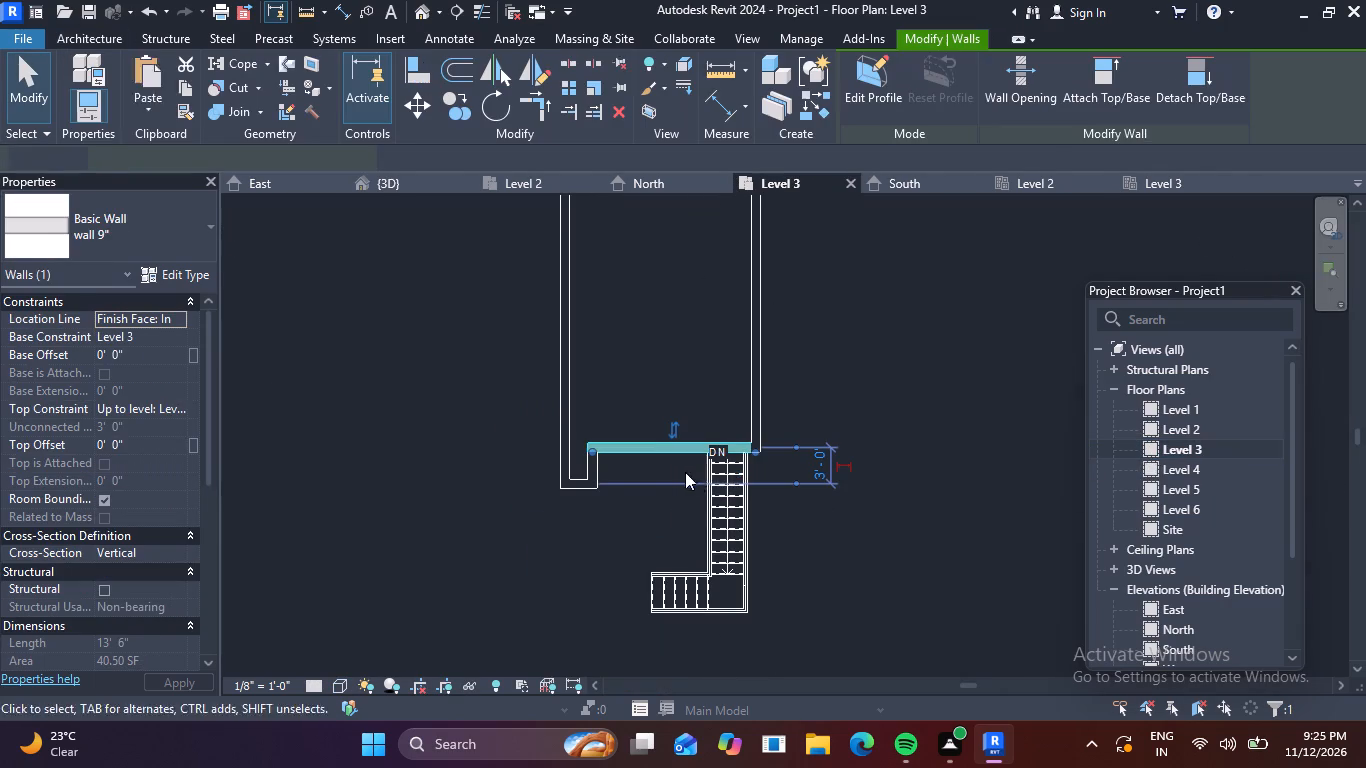
pyautogui.press('Delete')
# Draw a 9" wall up to Level 6 along the slab's front edge, from the corner projection to the stair's near side.
pyautogui.scroll(2, 698, 428)
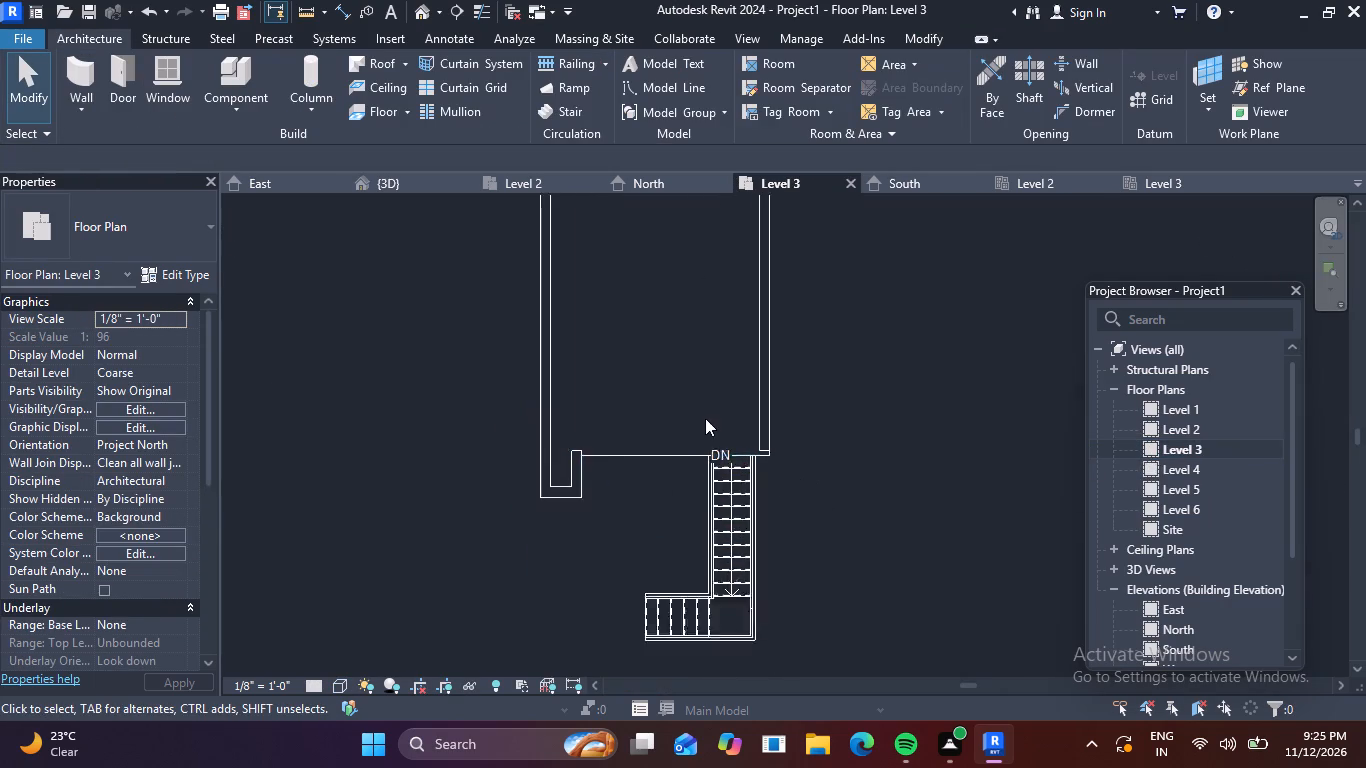
pyautogui.scroll(4, 705, 418)
pyautogui.click(81, 75)
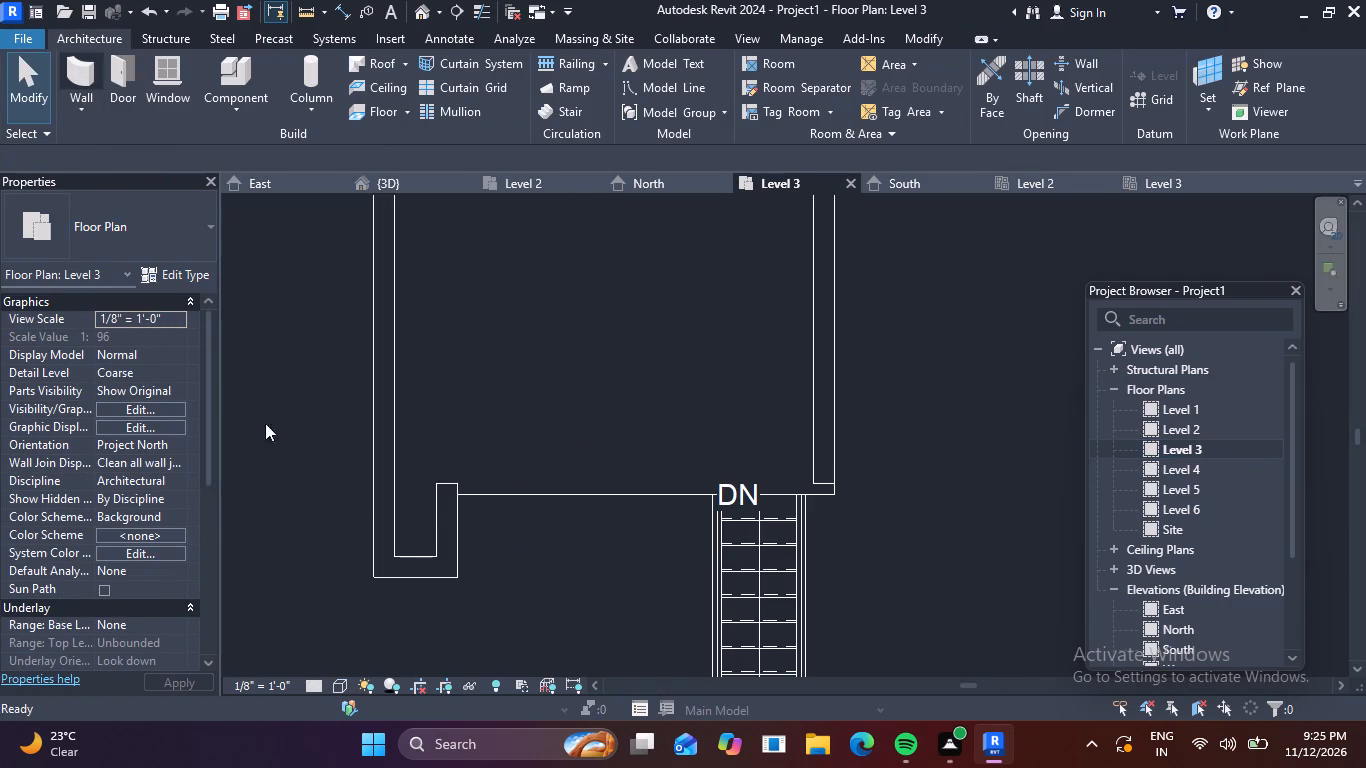
pyautogui.click(459, 497)
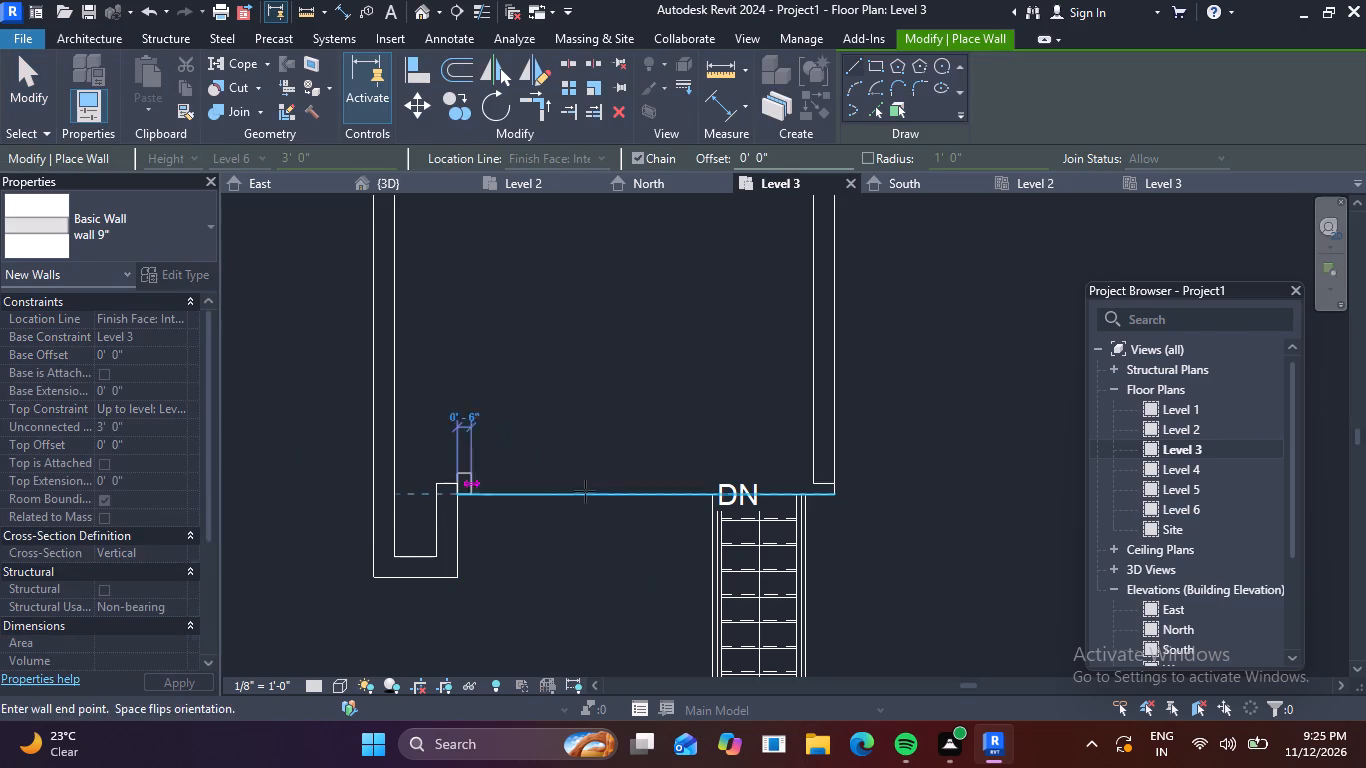
pyautogui.scroll(5, 714, 490)
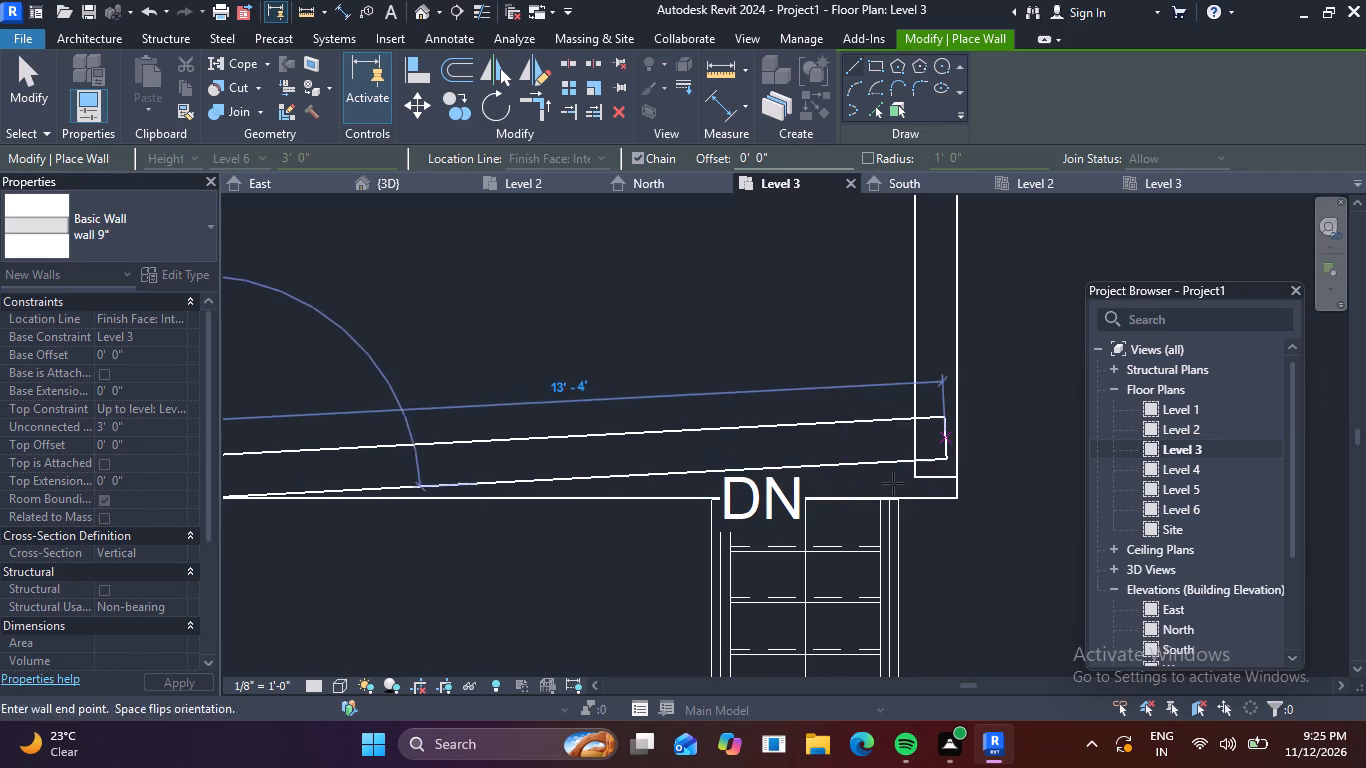
pyautogui.click(708, 501)
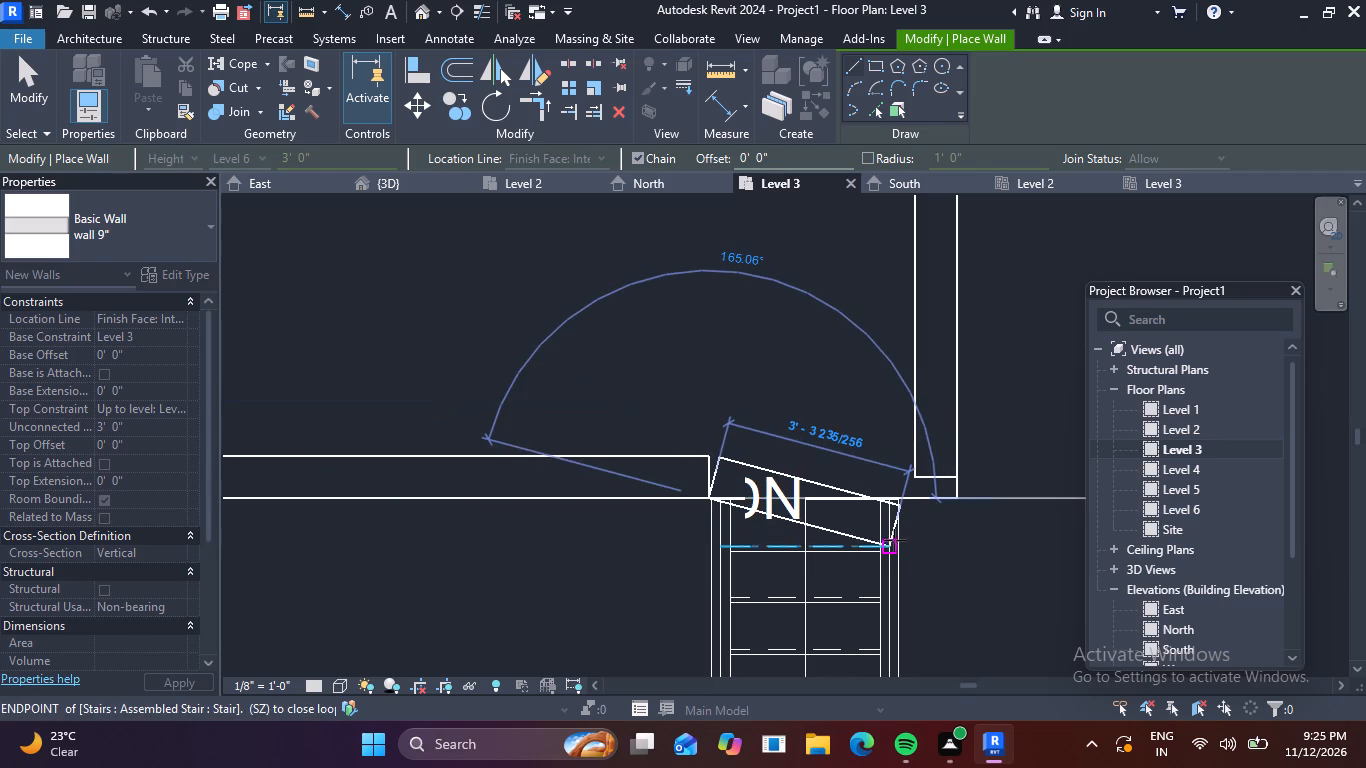
pyautogui.press('Escape')
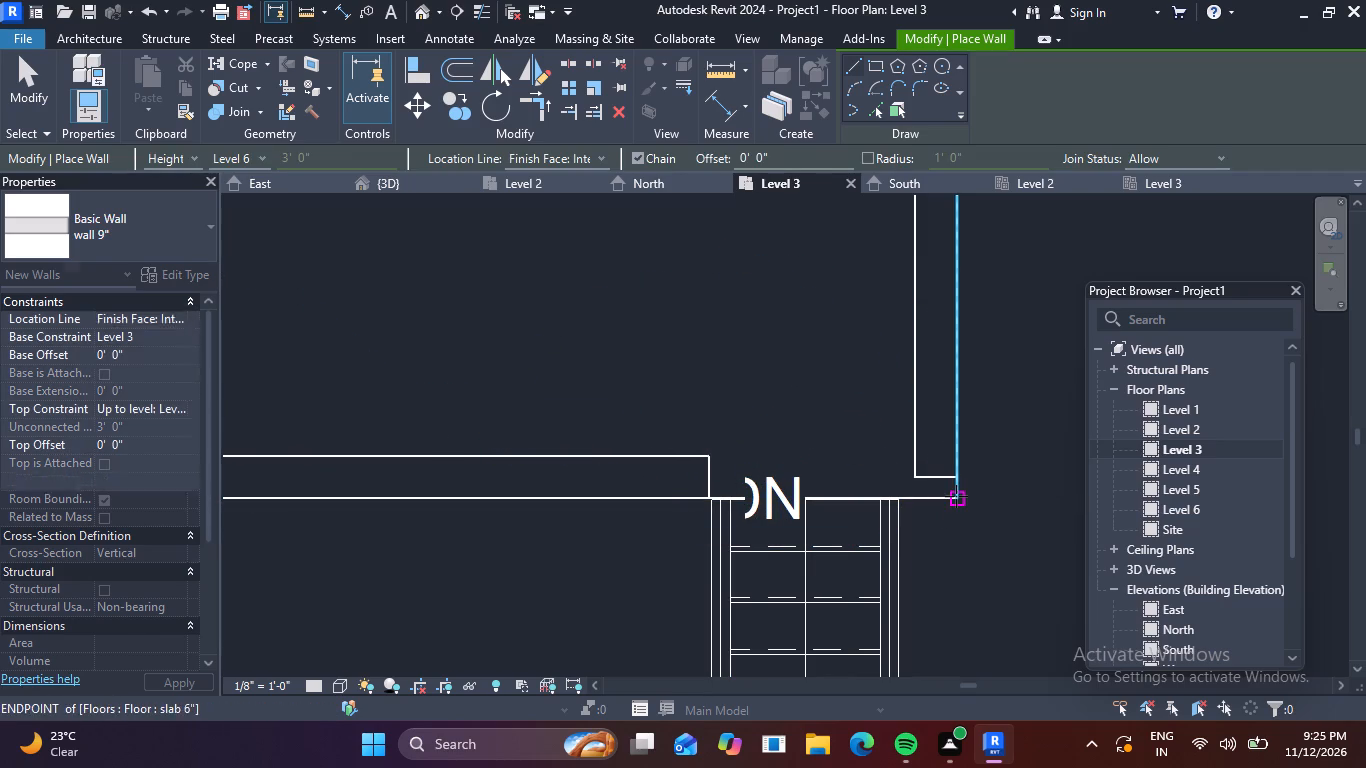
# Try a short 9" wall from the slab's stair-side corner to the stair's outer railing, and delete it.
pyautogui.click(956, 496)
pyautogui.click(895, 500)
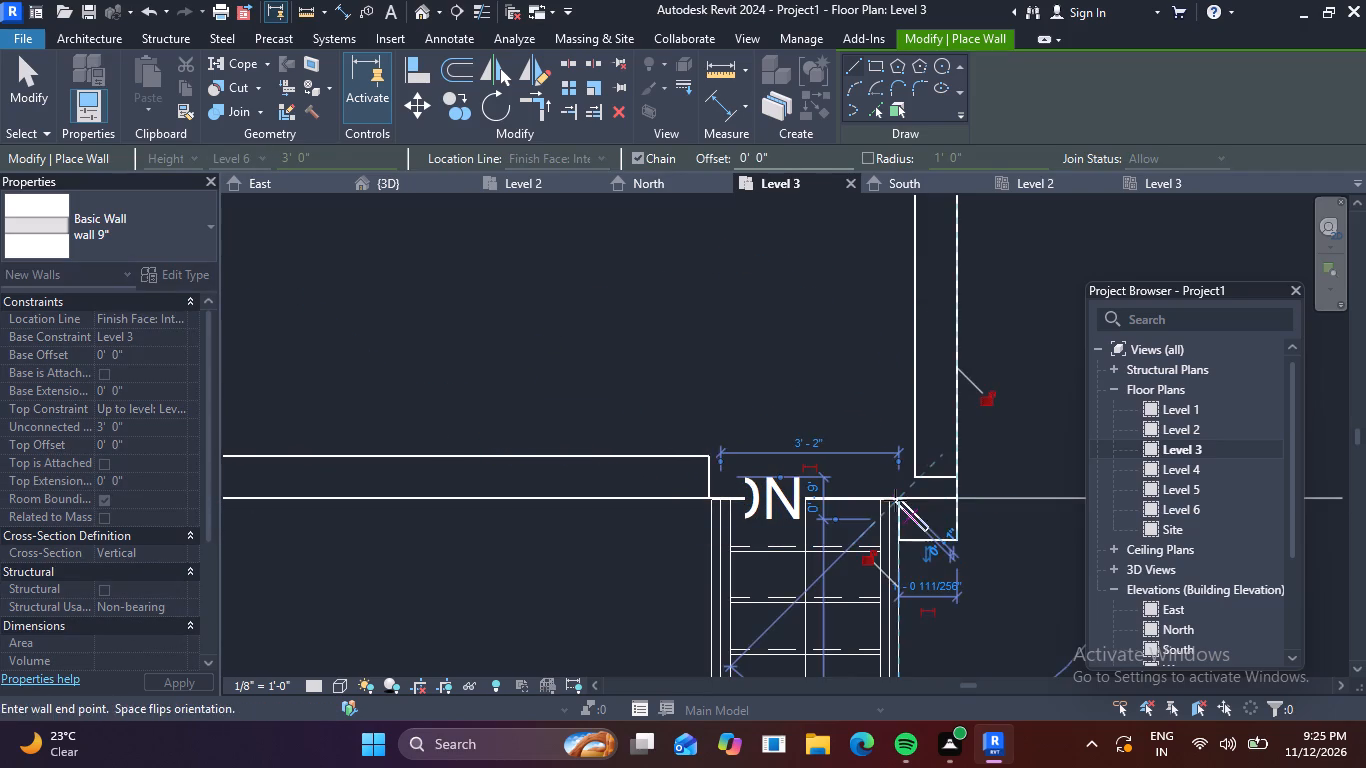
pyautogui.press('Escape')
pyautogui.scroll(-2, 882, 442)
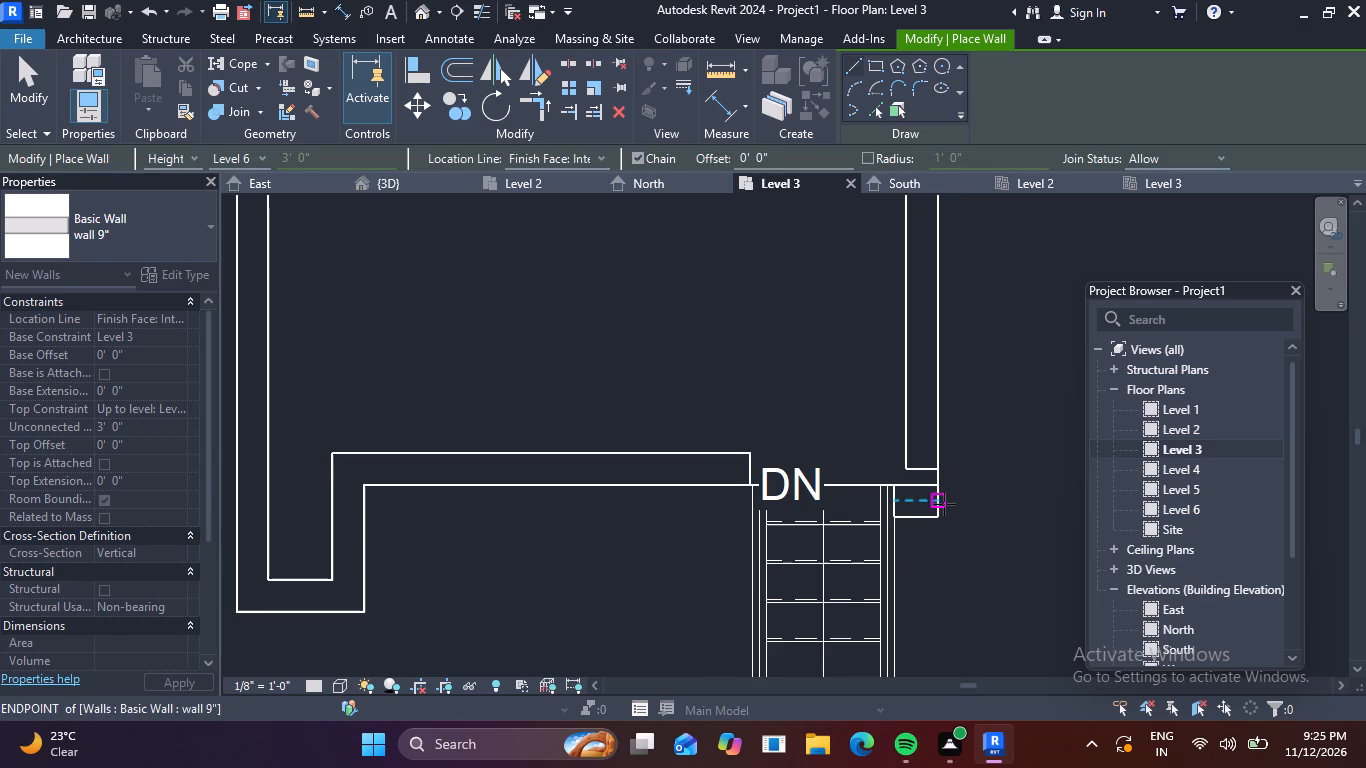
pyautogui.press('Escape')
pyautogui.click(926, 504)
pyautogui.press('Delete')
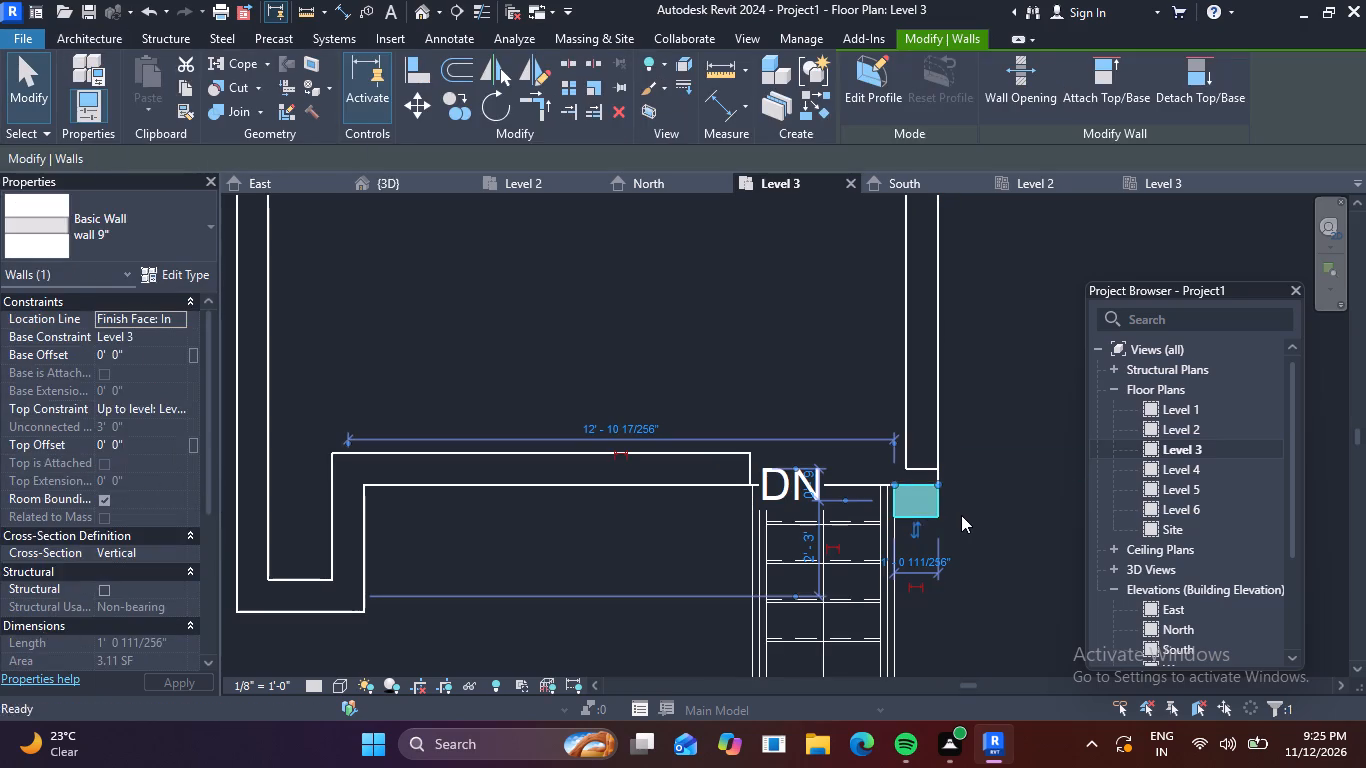
# Draw an about 1'-0" long, 9" wall from the slab's stair-side corner to the stair's outer railing, flipped inside the slab edge.
pyautogui.click(73, 61)
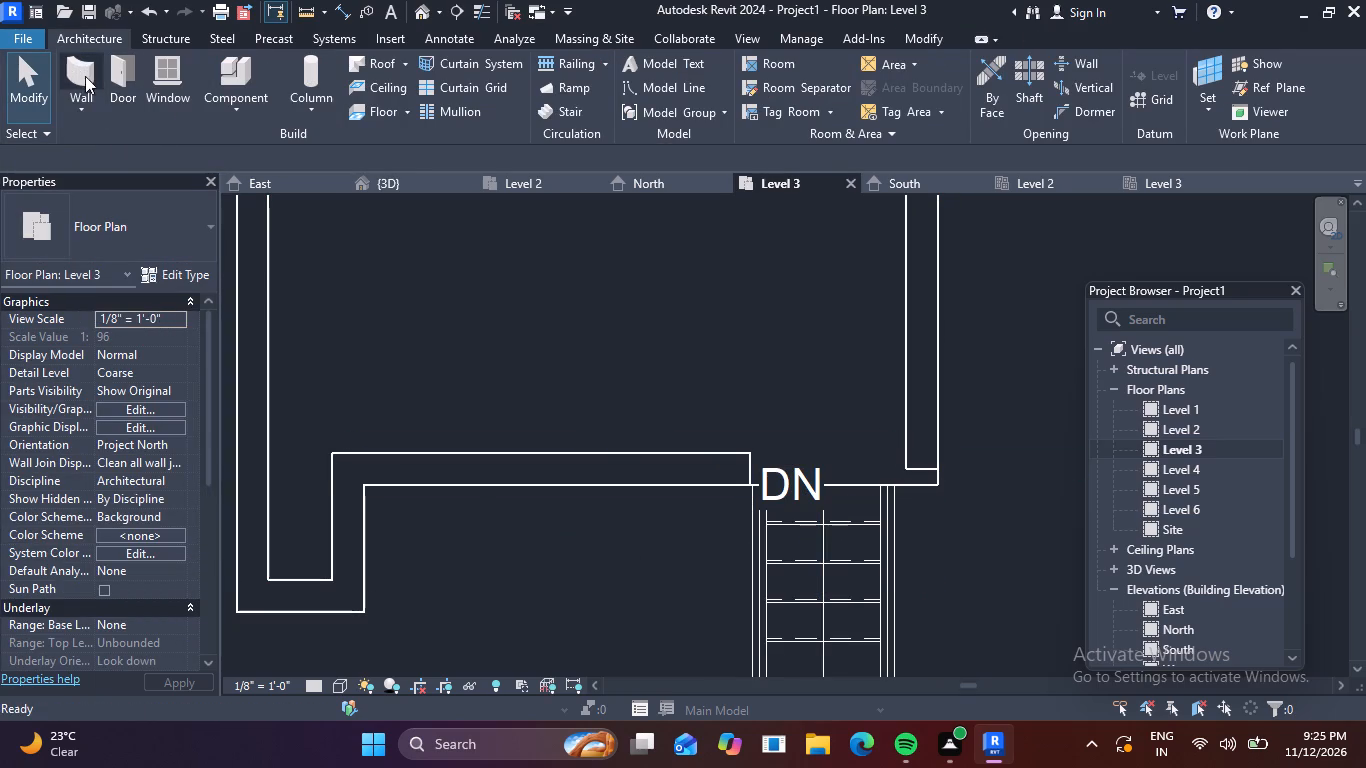
pyautogui.click(938, 483)
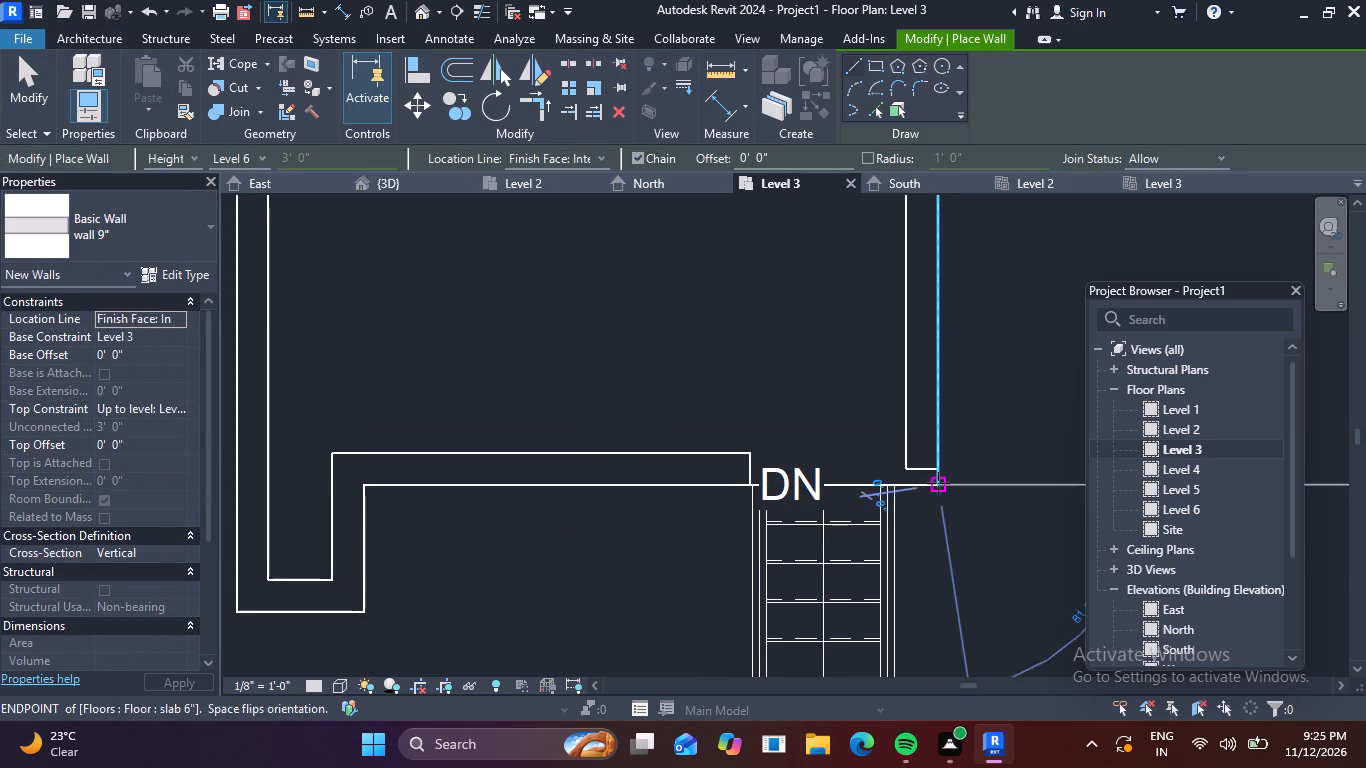
pyautogui.press('space')
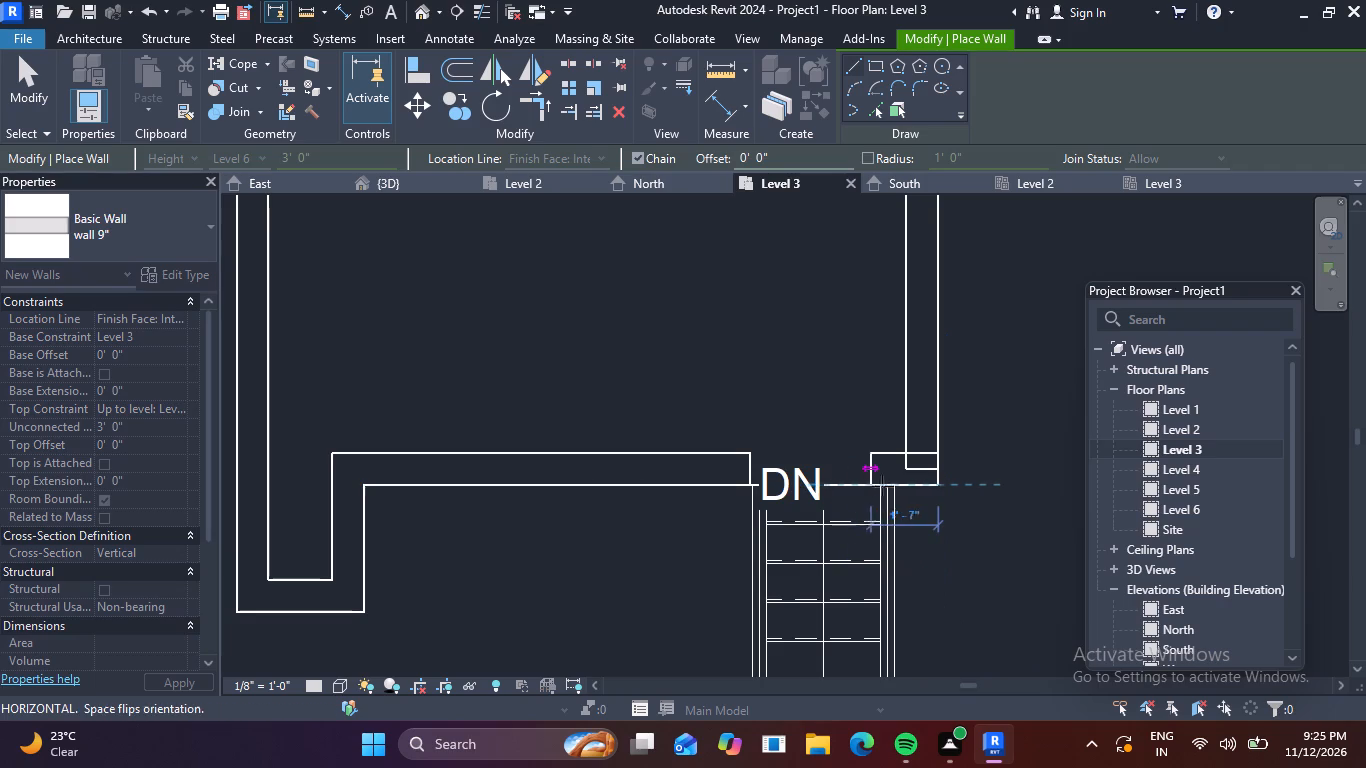
pyautogui.click(896, 486)
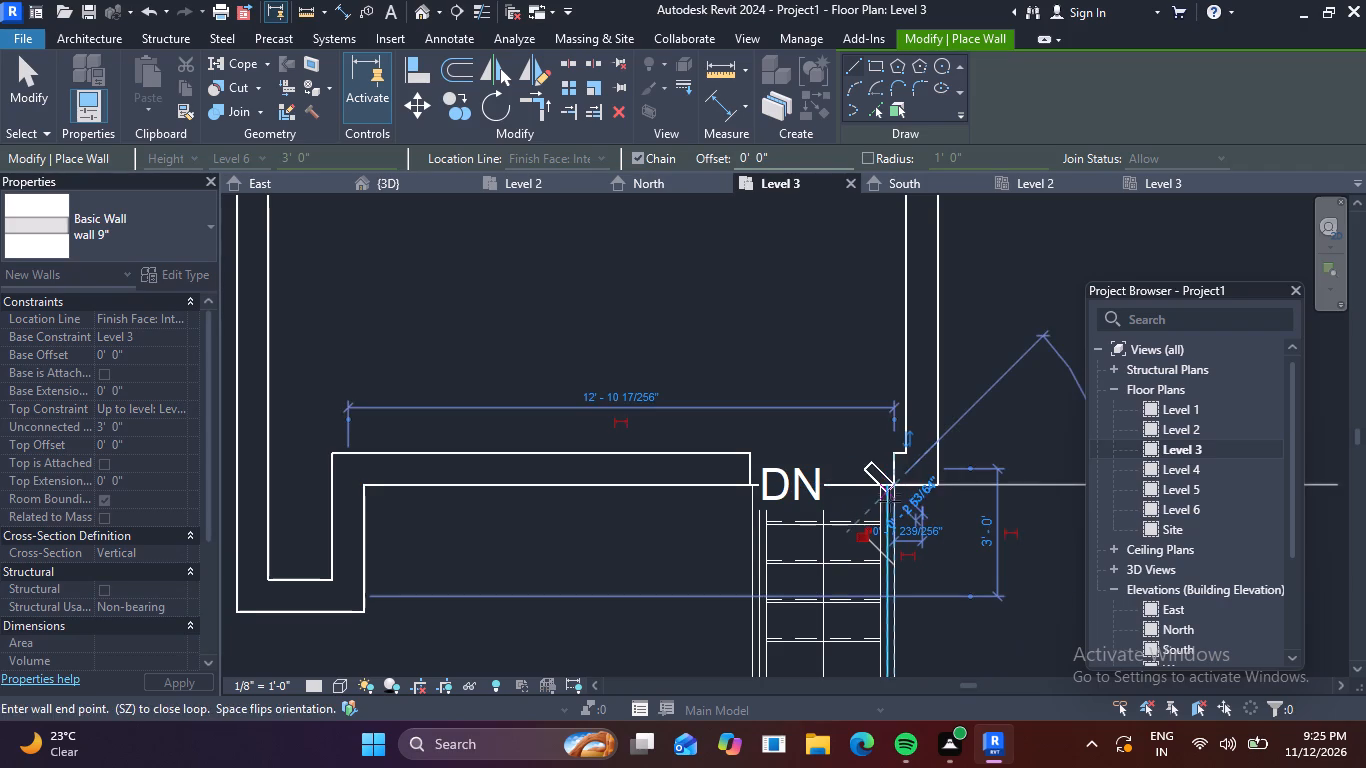
pyautogui.press('Escape')
# Examine the stair opening in the roof parapet in 3D, including both wall ends and the stair railings.
pyautogui.scroll(-4, 872, 468)
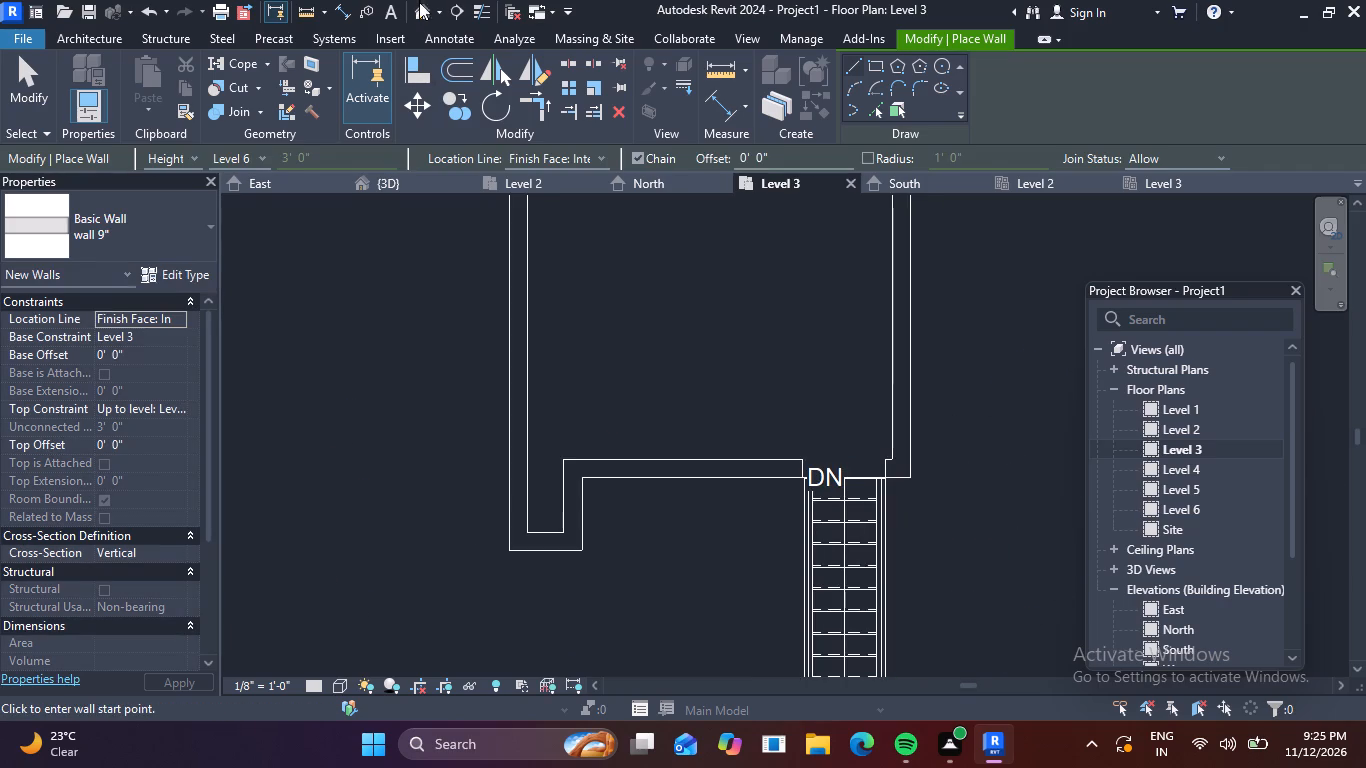
pyautogui.click(417, 11)
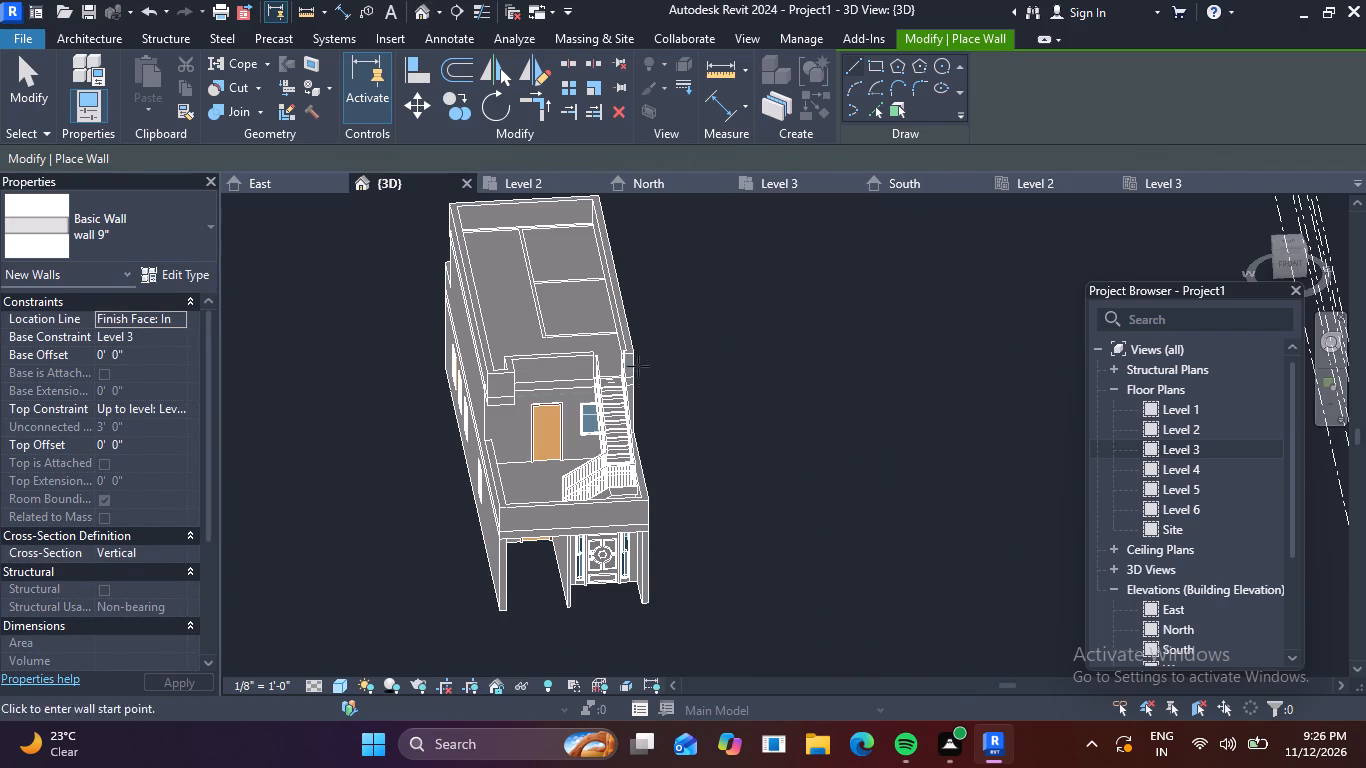
pyautogui.scroll(10, 628, 359)
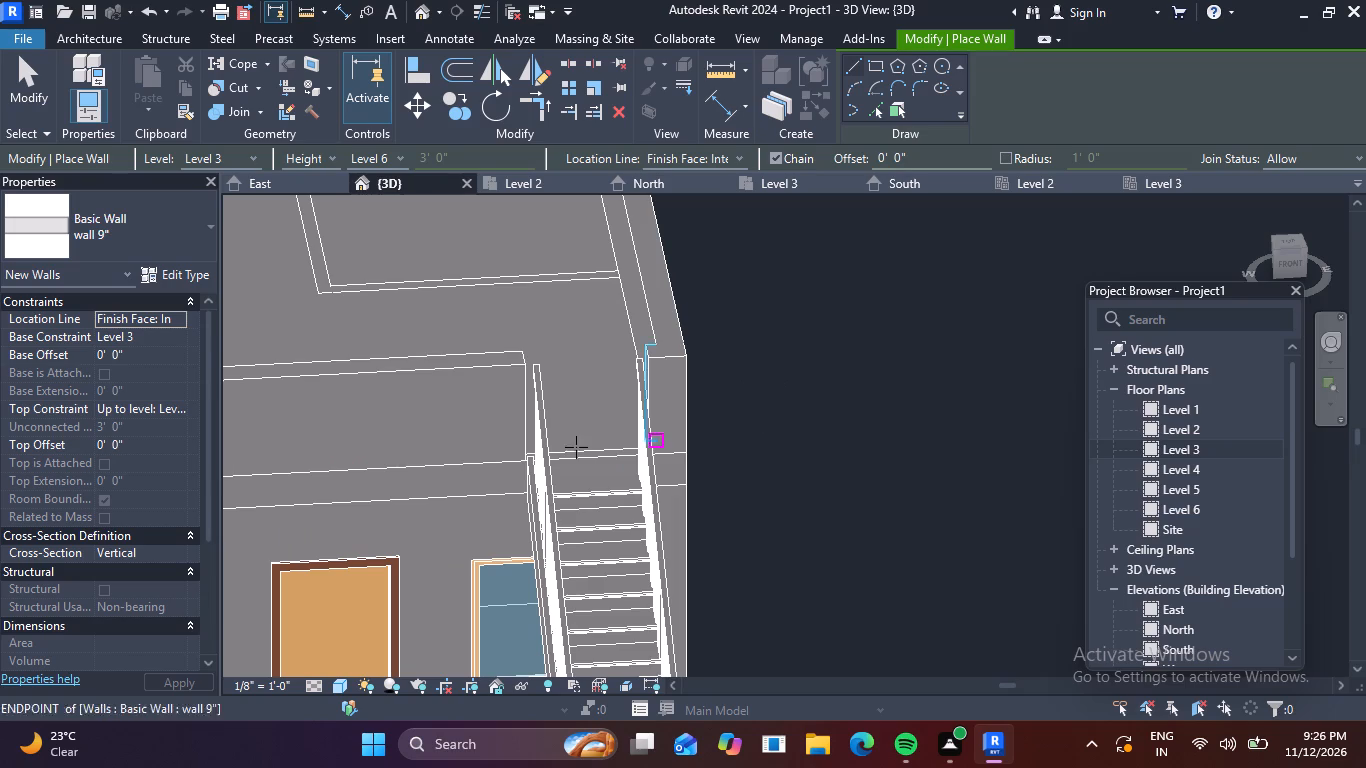
pyautogui.scroll(6, 533, 409)
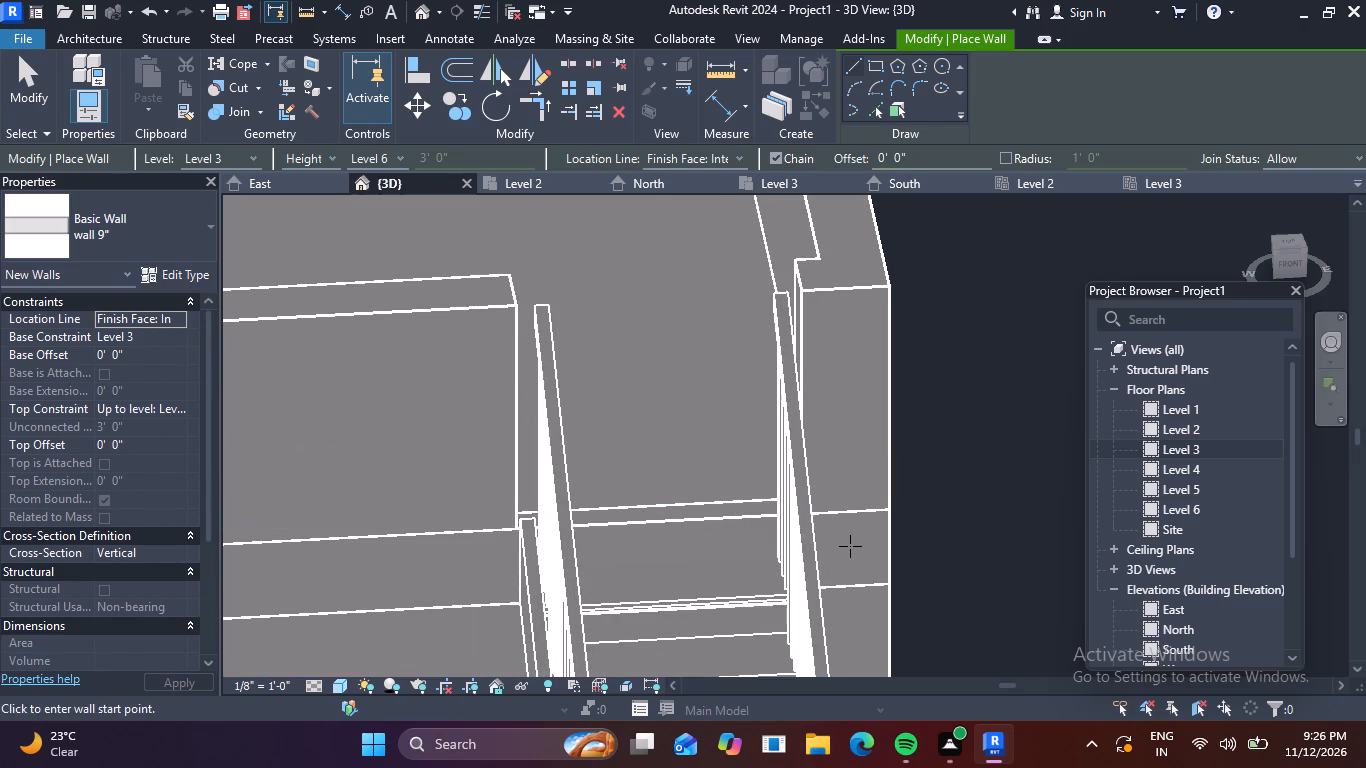
pyautogui.keyDown('shift'); pyautogui.moveTo(850, 546); pyautogui.dragTo(717, 514, button='middle'); pyautogui.keyUp('shift')
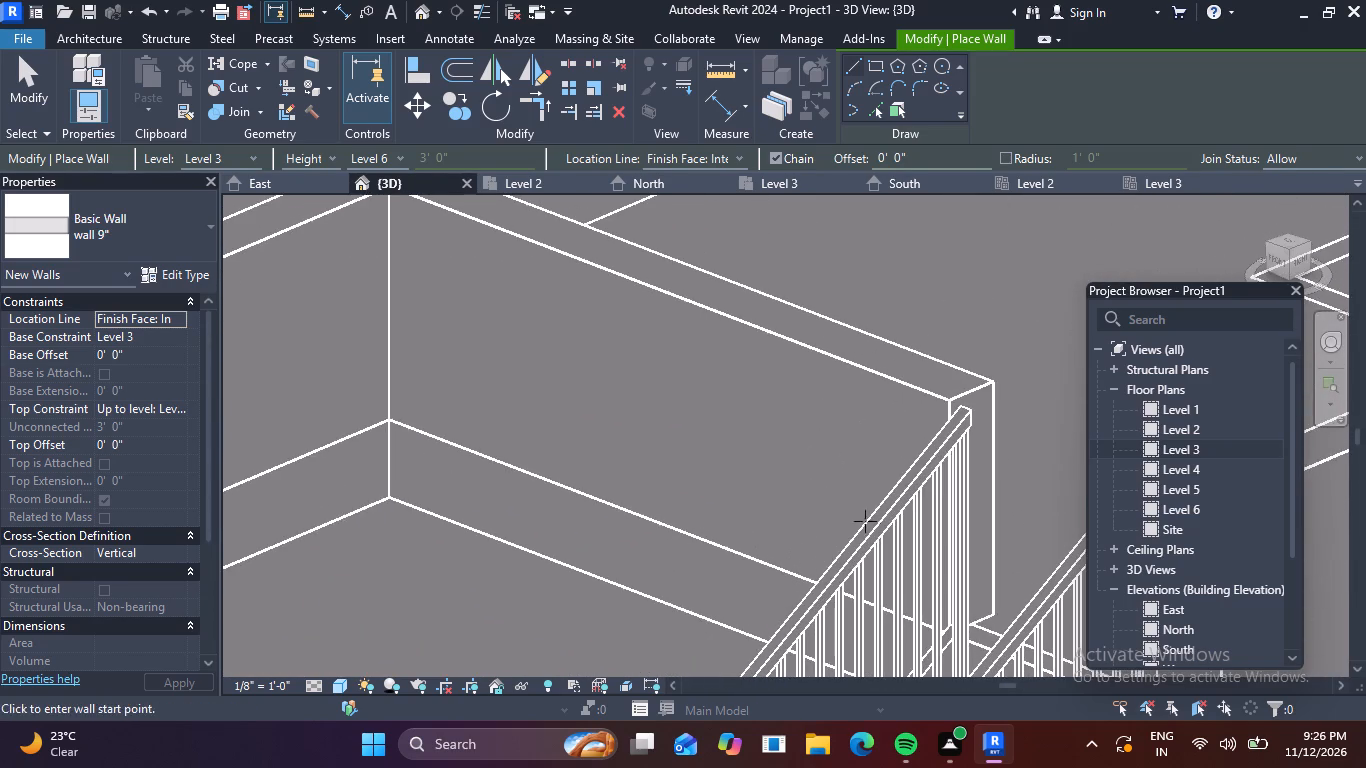
pyautogui.moveTo(870, 523); pyautogui.dragTo(636, 337, button='middle')
pyautogui.keyDown('shift'); pyautogui.moveTo(1088, 423); pyautogui.dragTo(1030, 432, button='middle'); pyautogui.keyUp('shift')
pyautogui.moveTo(1014, 431); pyautogui.dragTo(931, 452, button='middle')
pyautogui.keyDown('shift'); pyautogui.scroll(1, 931, 452); pyautogui.keyUp('shift')
pyautogui.scroll(-8, 931, 452)
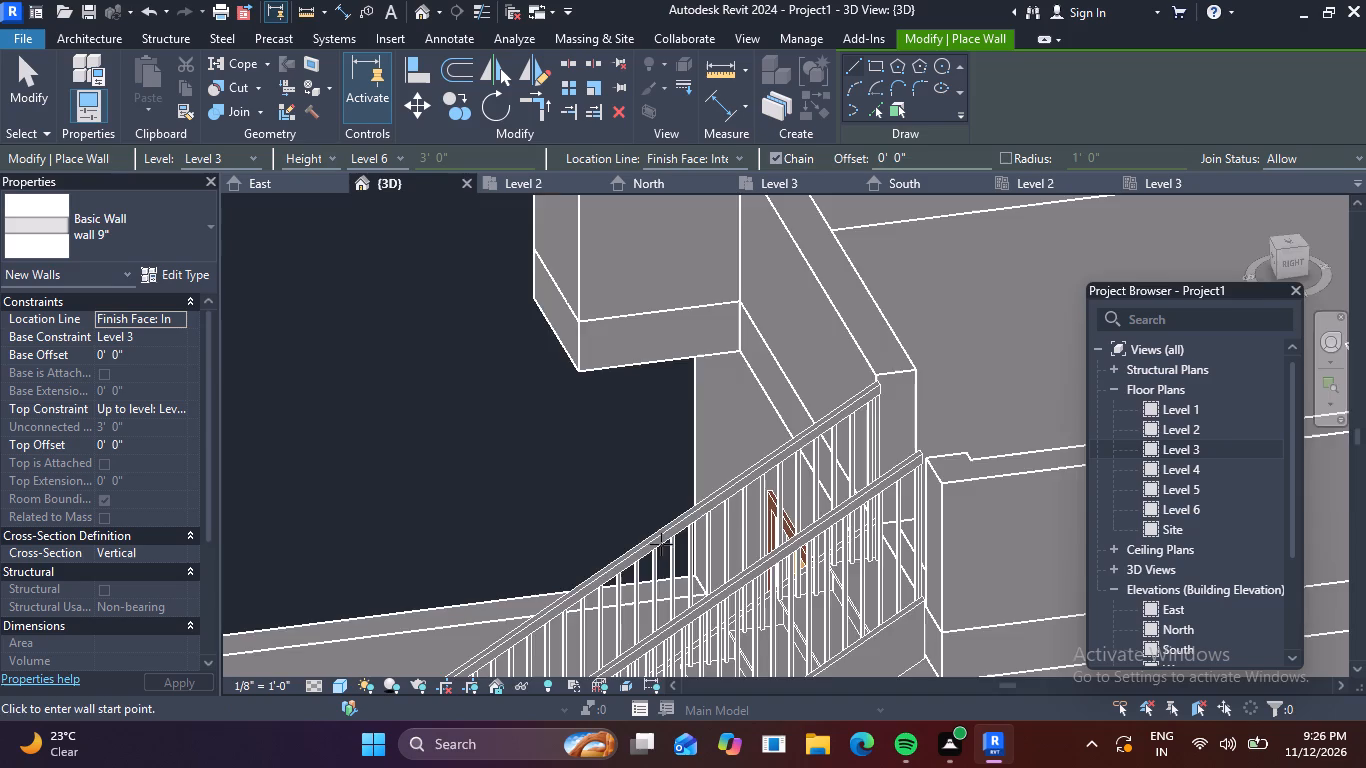
pyautogui.scroll(-4, 632, 479)
pyautogui.moveTo(680, 503); pyautogui.dragTo(612, 403, button='middle')
pyautogui.scroll(-3, 822, 449)
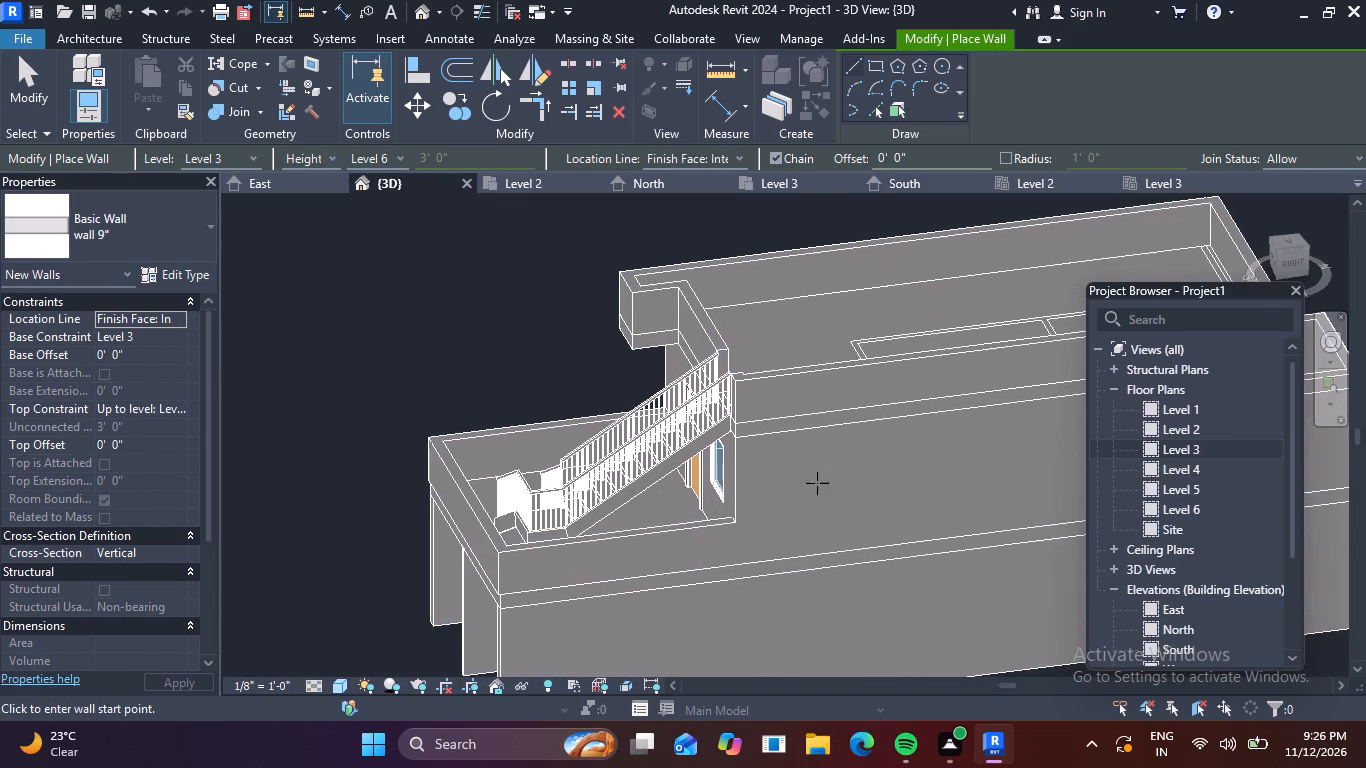
pyautogui.scroll(-3, 908, 484)
# Inspect the whole building in 3D from the rear, side and front, ending at the front facade and terrace parapet.
pyautogui.keyDown('shift'); pyautogui.moveTo(794, 553); pyautogui.dragTo(482, 531, button='middle'); pyautogui.keyUp('shift')
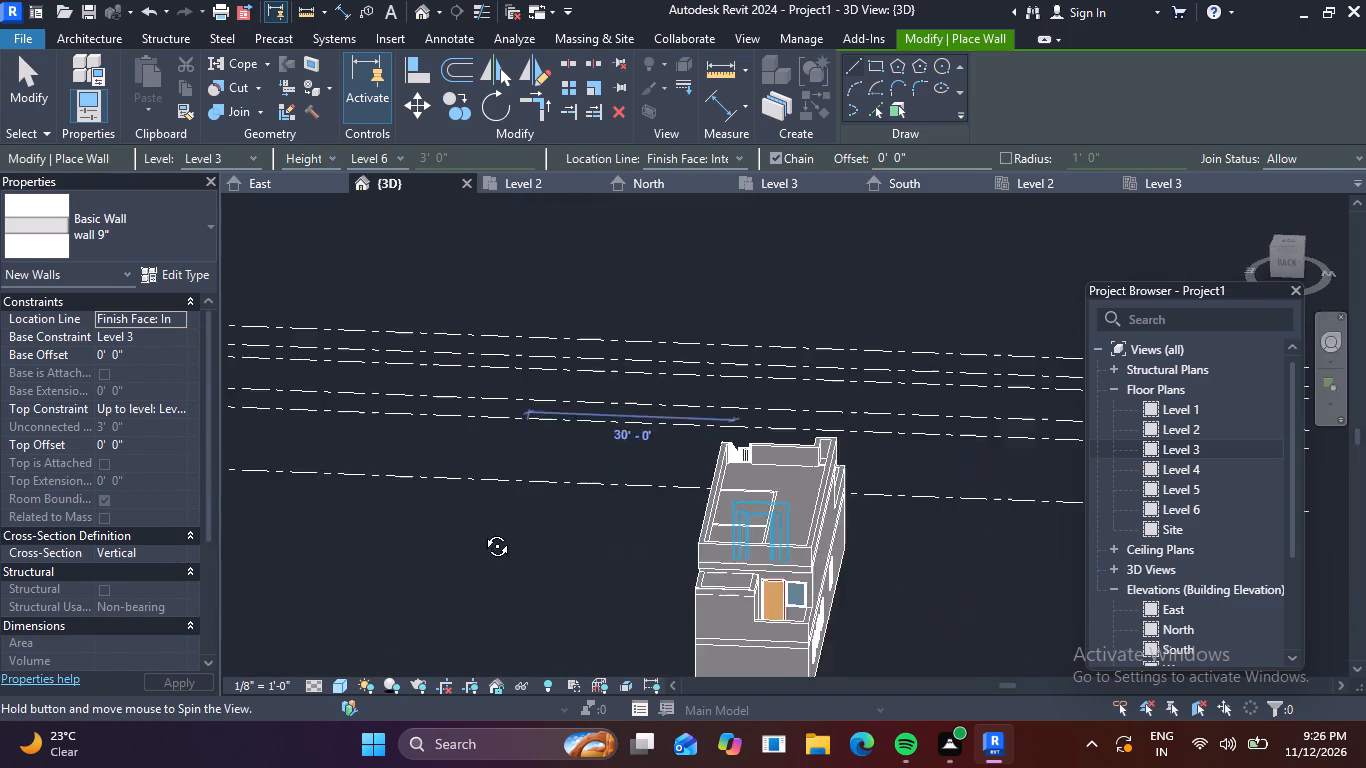
pyautogui.keyDown('shift'); pyautogui.moveTo(482, 531); pyautogui.dragTo(391, 502, button='middle'); pyautogui.keyUp('shift')
pyautogui.keyDown('shift'); pyautogui.moveTo(645, 545); pyautogui.dragTo(445, 570, button='middle'); pyautogui.keyUp('shift')
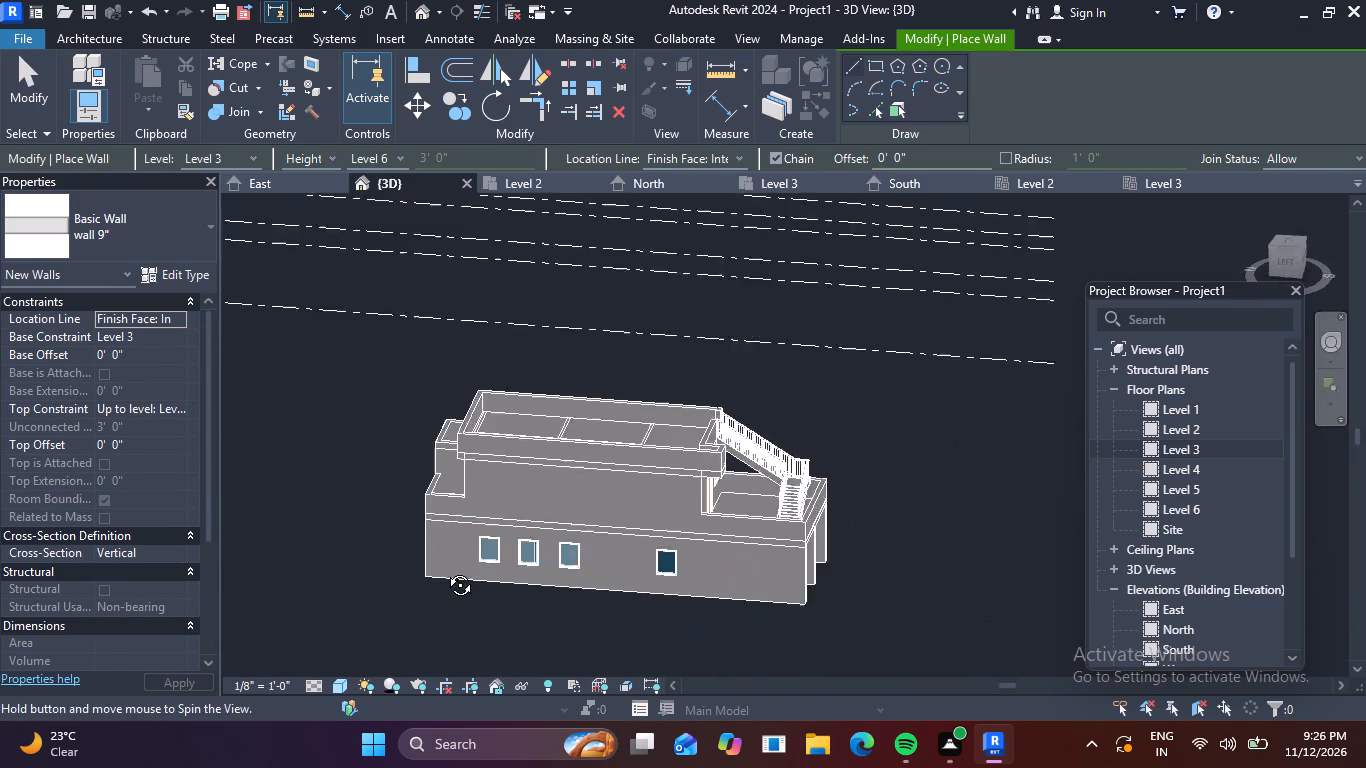
pyautogui.keyDown('shift'); pyautogui.moveTo(445, 570); pyautogui.dragTo(273, 573, button='middle'); pyautogui.keyUp('shift')
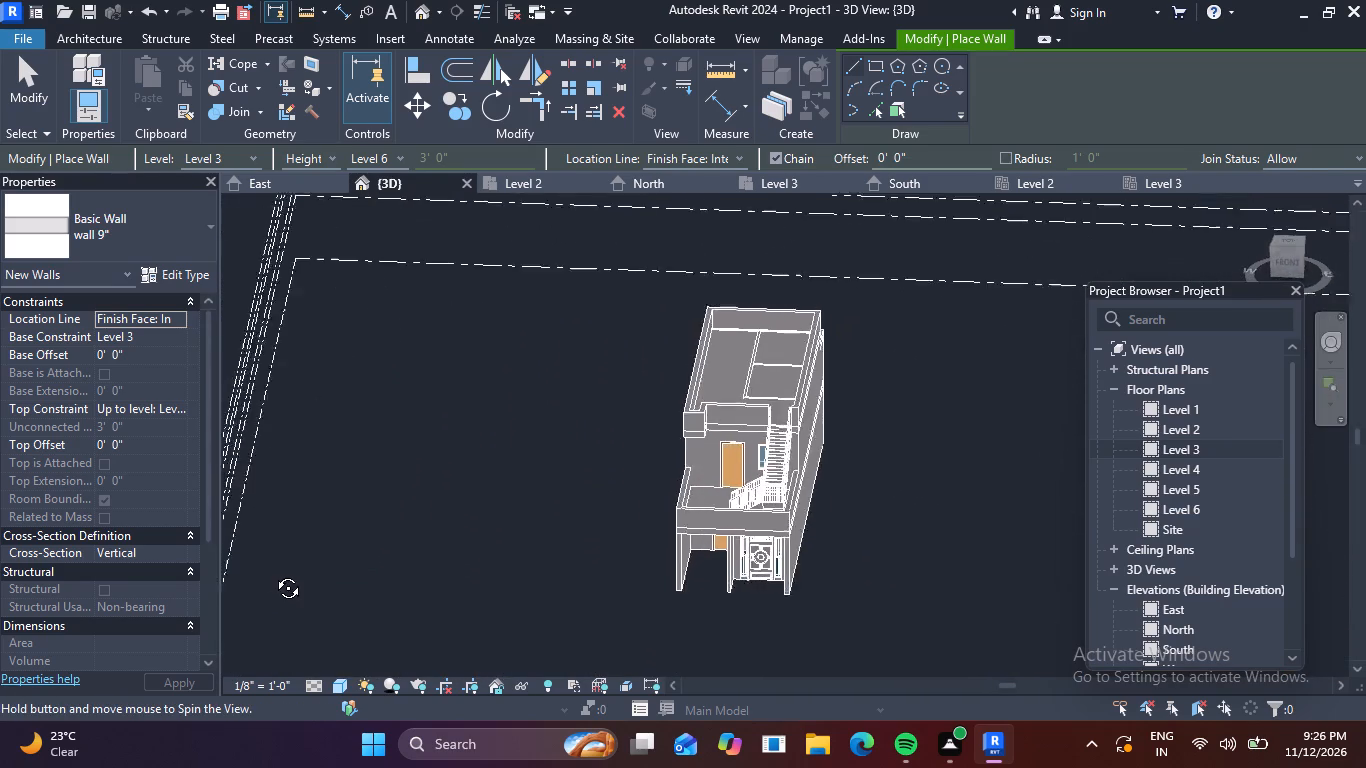
pyautogui.keyDown('shift'); pyautogui.moveTo(273, 573); pyautogui.dragTo(322, 686, button='middle'); pyautogui.keyUp('shift')
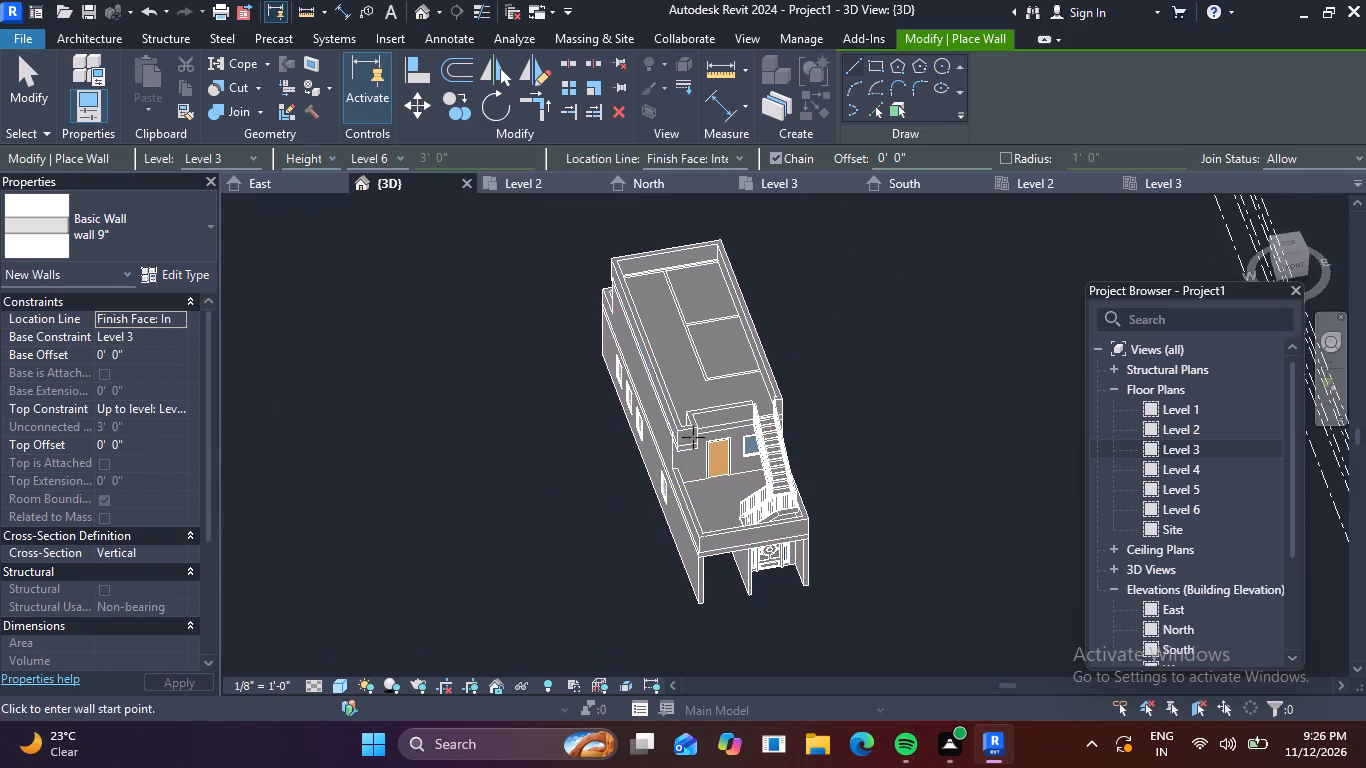
pyautogui.scroll(4, 727, 429)
pyautogui.scroll(-4, 749, 463)
pyautogui.keyDown('shift'); pyautogui.moveTo(761, 535); pyautogui.dragTo(717, 371, button='middle'); pyautogui.keyUp('shift')
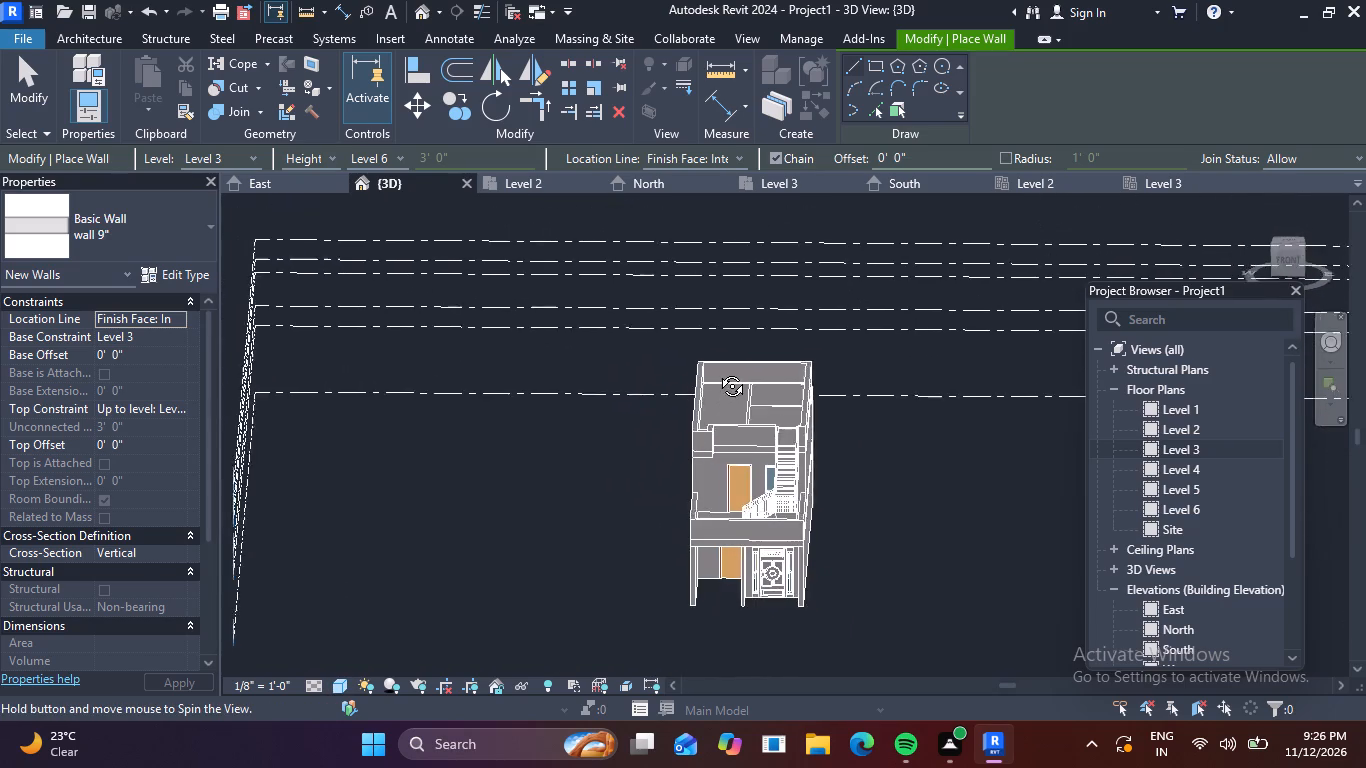
pyautogui.keyDown('shift'); pyautogui.moveTo(717, 371); pyautogui.dragTo(729, 354, button='middle'); pyautogui.keyUp('shift')
pyautogui.scroll(6, 759, 576)
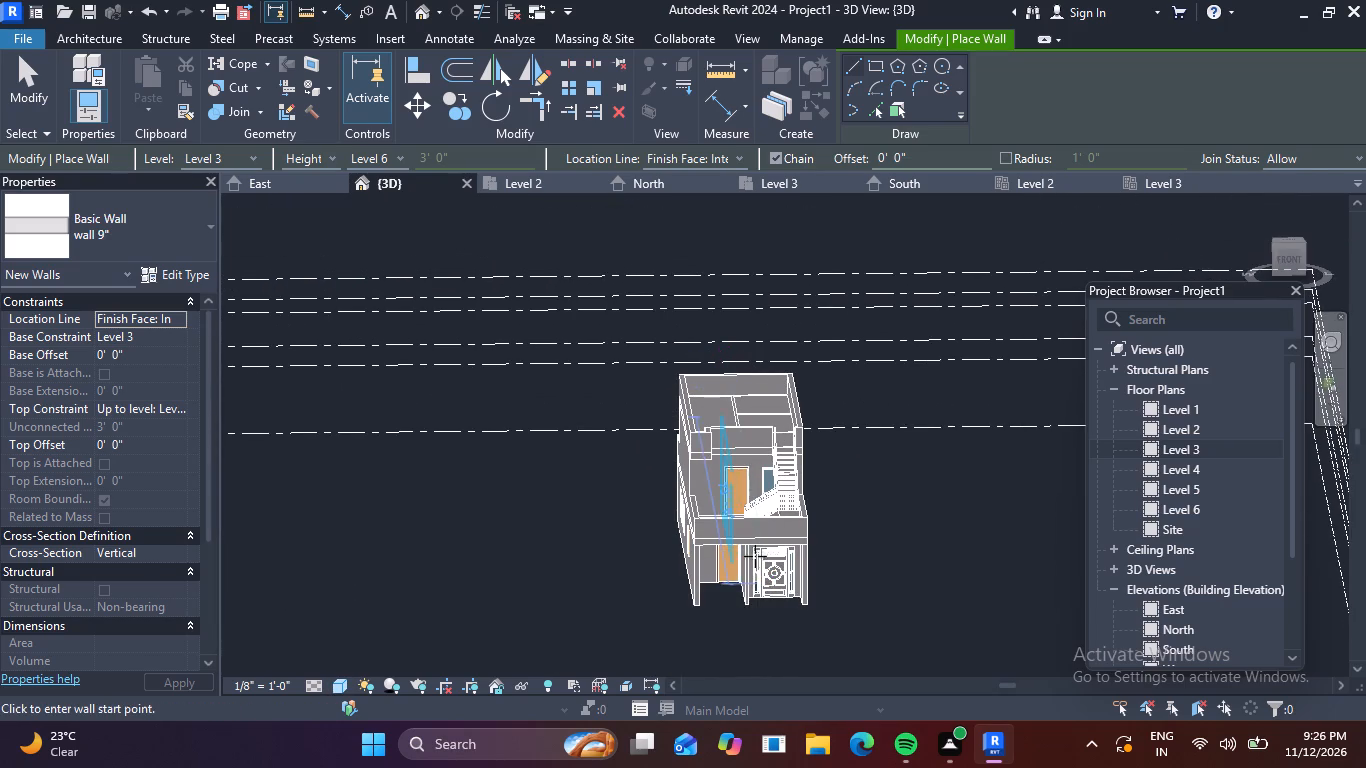
pyautogui.scroll(4, 769, 552)
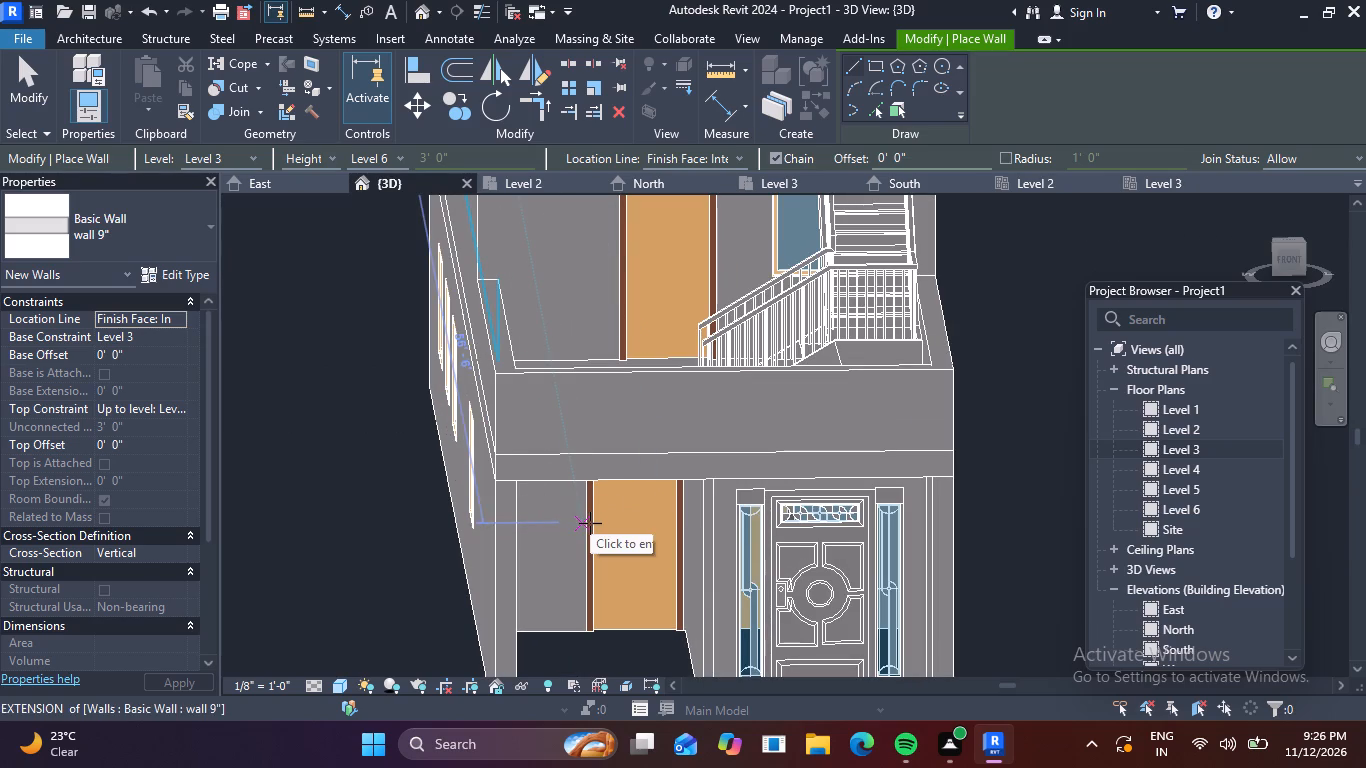
# Start a Roof by Extrusion on the terrace slab's door-side end face, with reference level Level 6 and offset 0' 0".
pyautogui.click(92, 32)
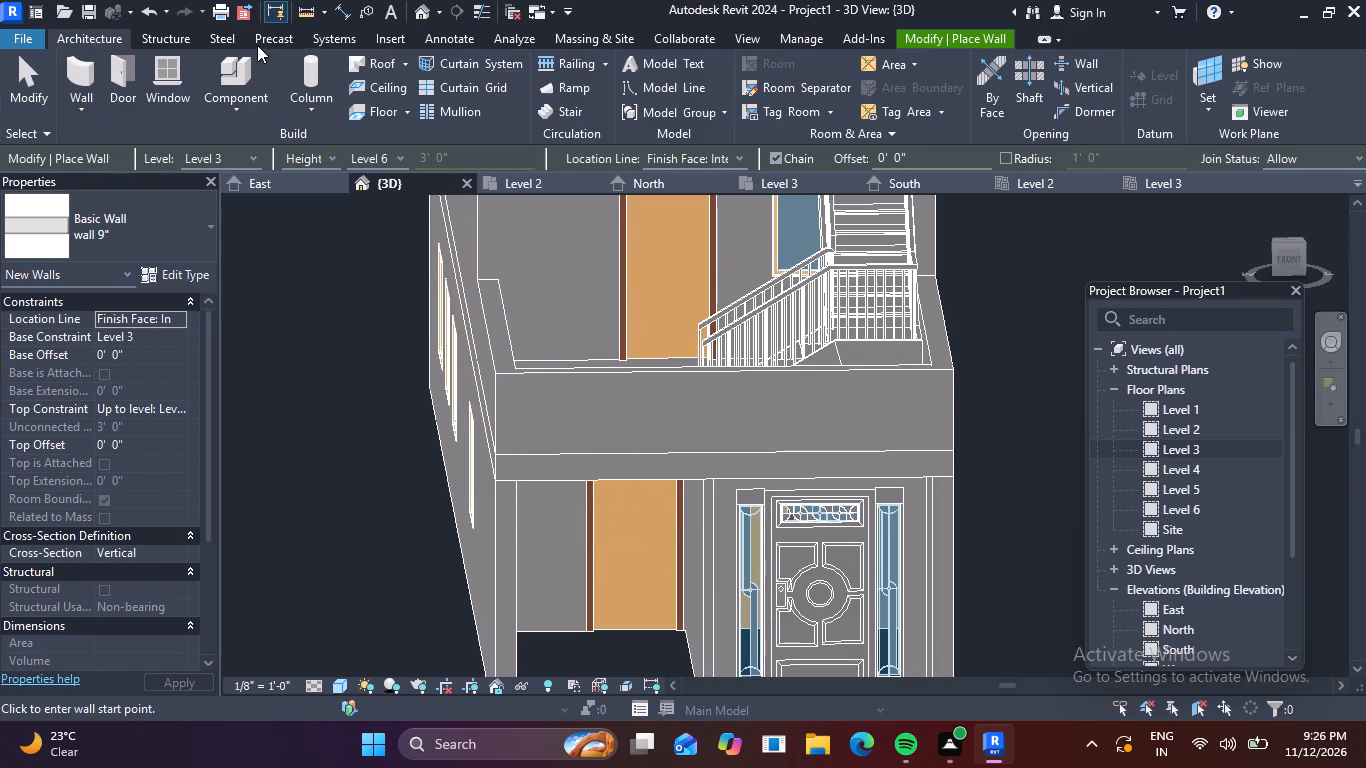
pyautogui.click(408, 62)
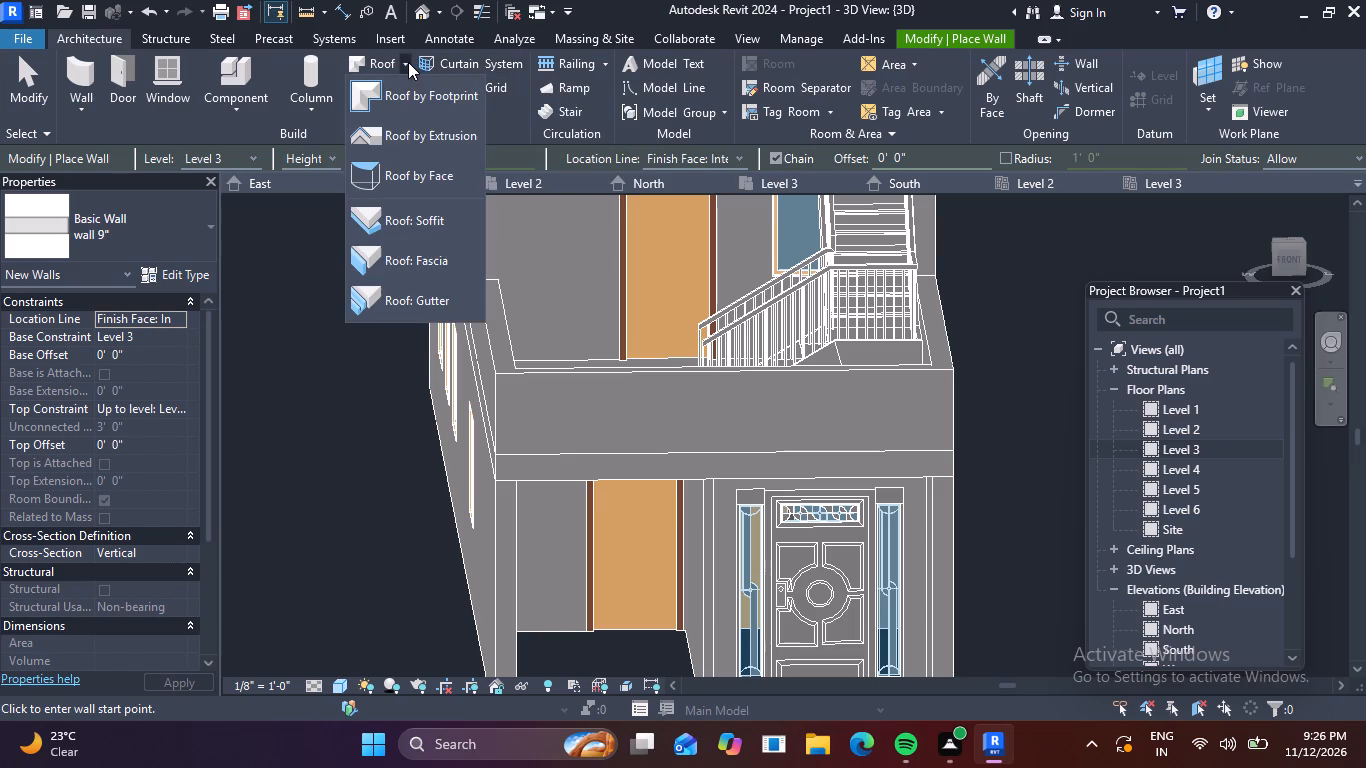
pyautogui.click(455, 137)
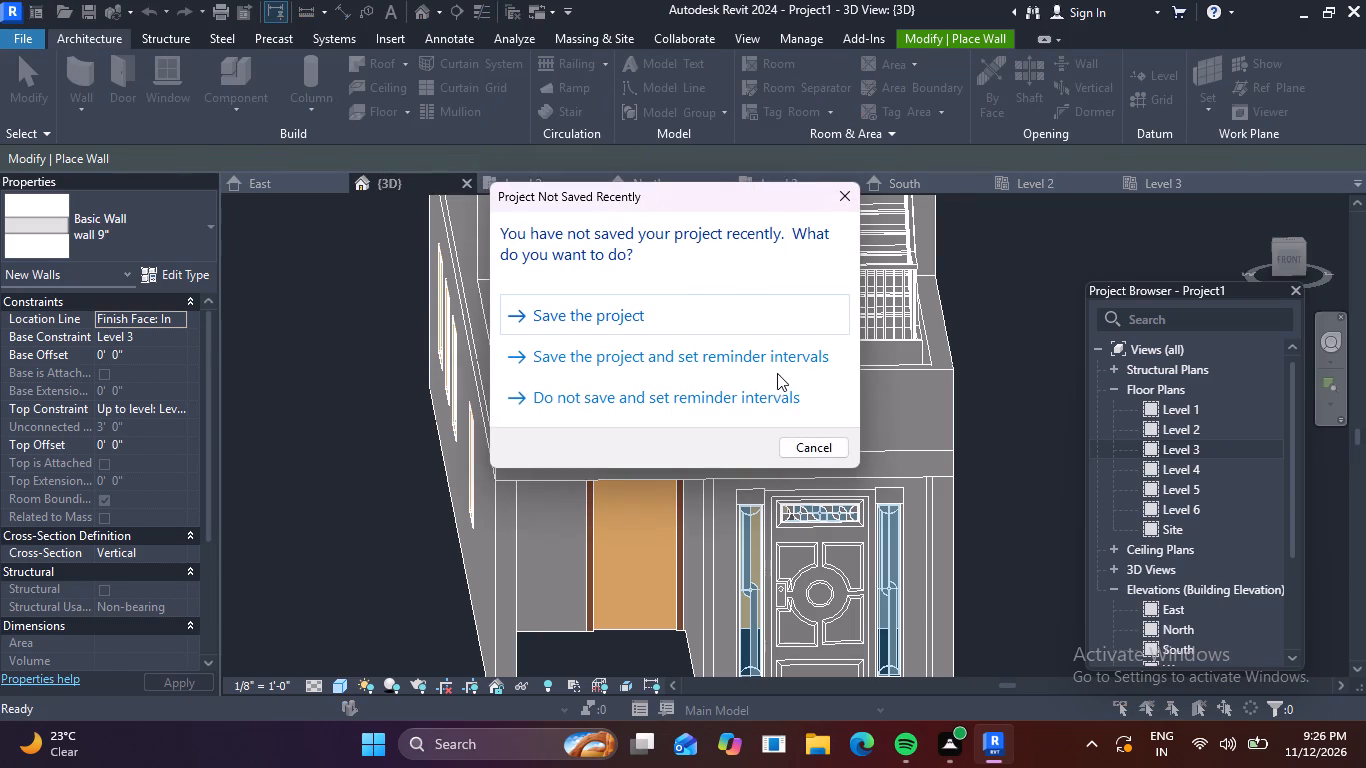
pyautogui.click(822, 449)
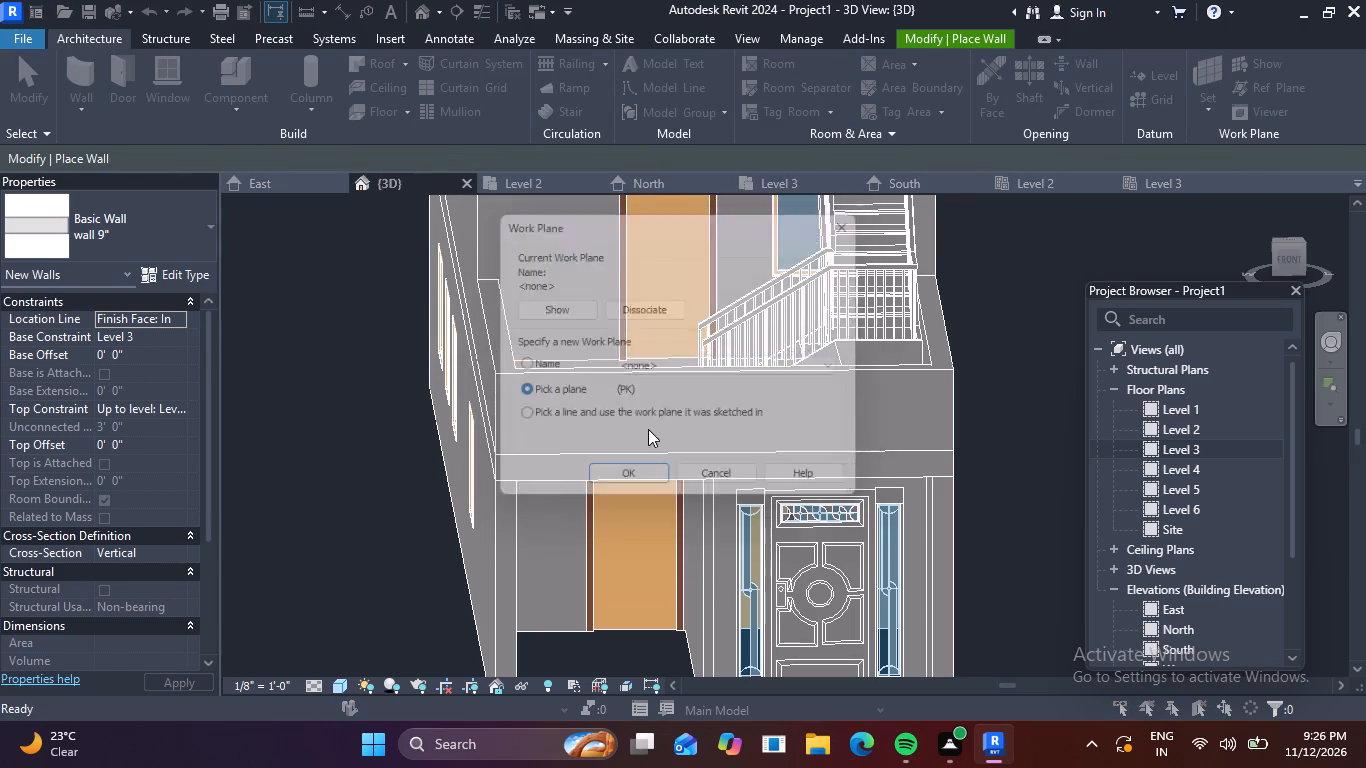
pyautogui.scroll(-3, 648, 429)
pyautogui.click(626, 482)
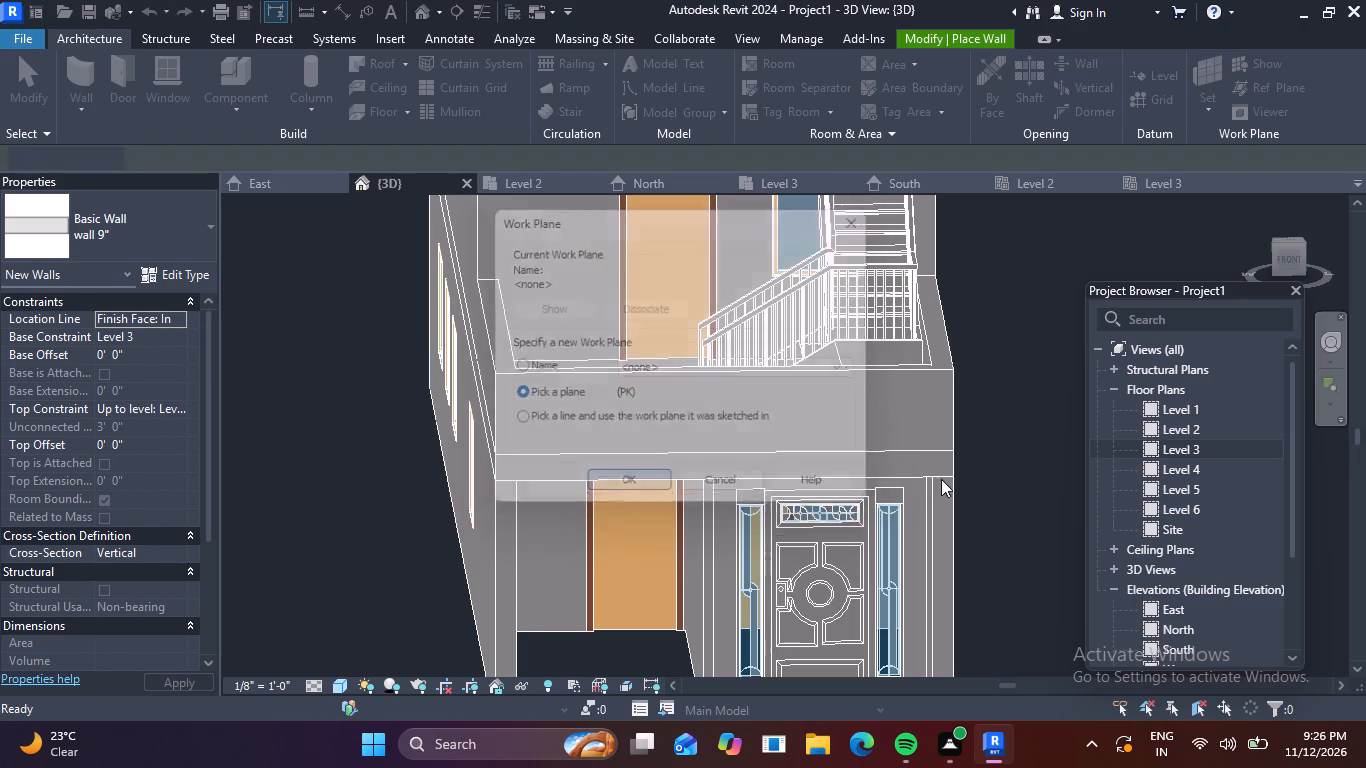
pyautogui.keyDown('shift'); pyautogui.moveTo(880, 465); pyautogui.dragTo(611, 469, button='middle'); pyautogui.keyUp('shift')
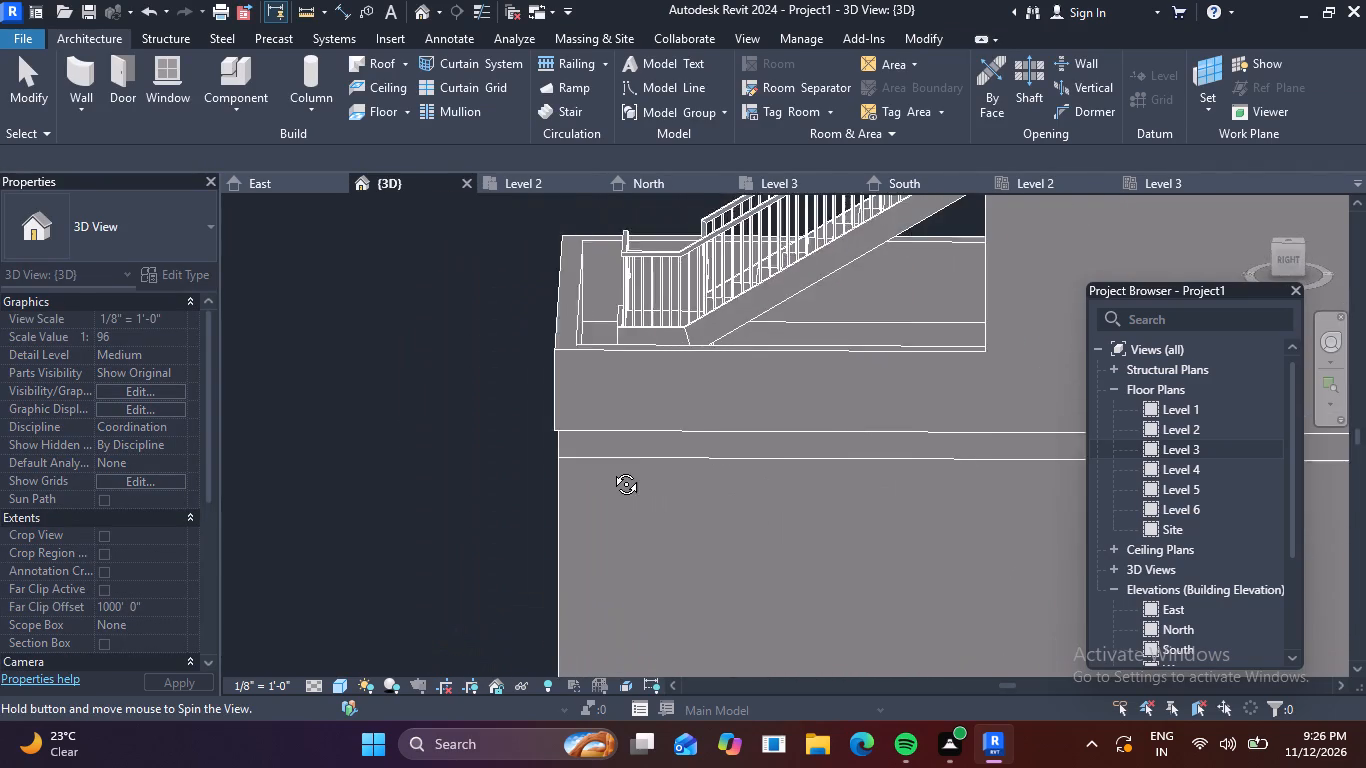
pyautogui.keyDown('shift'); pyautogui.moveTo(611, 469); pyautogui.dragTo(630, 362, button='middle'); pyautogui.keyUp('shift')
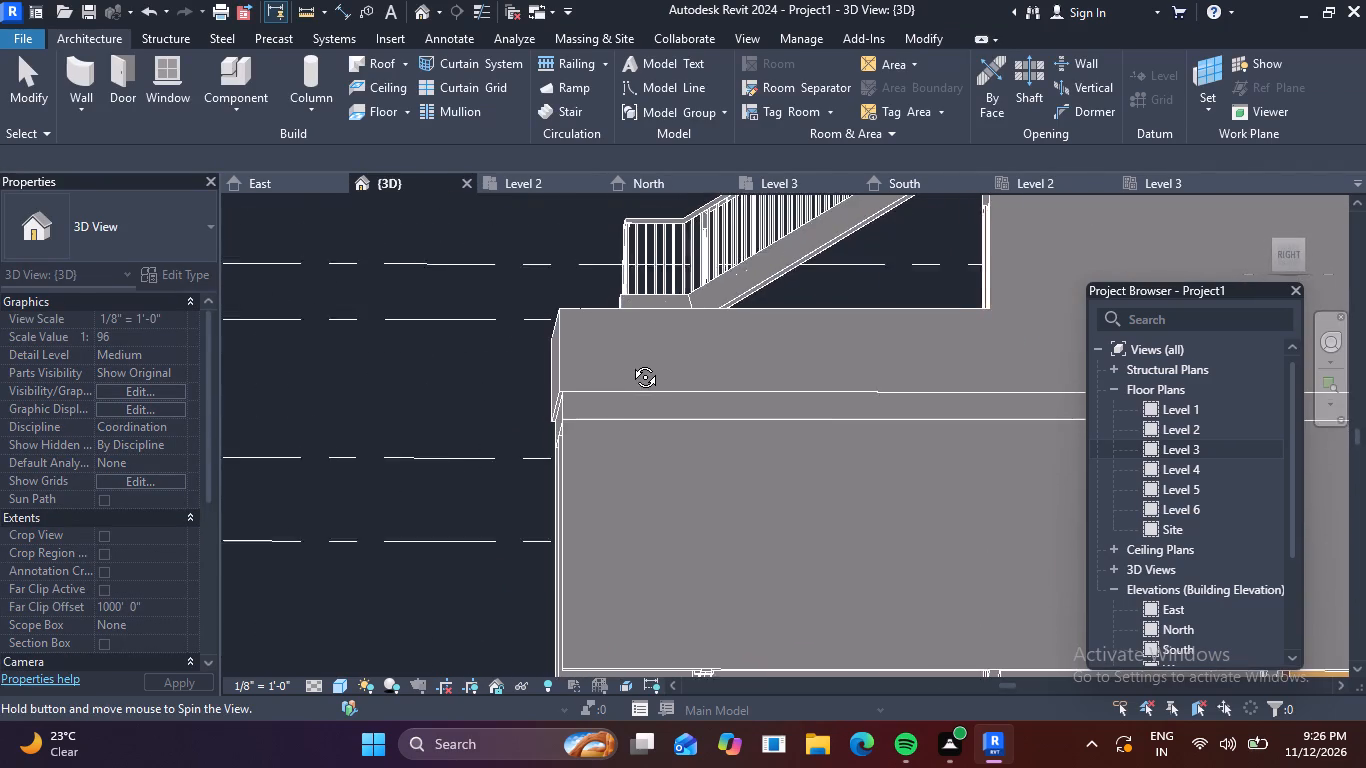
pyautogui.keyDown('shift'); pyautogui.moveTo(630, 362); pyautogui.dragTo(627, 384, button='middle'); pyautogui.keyUp('shift')
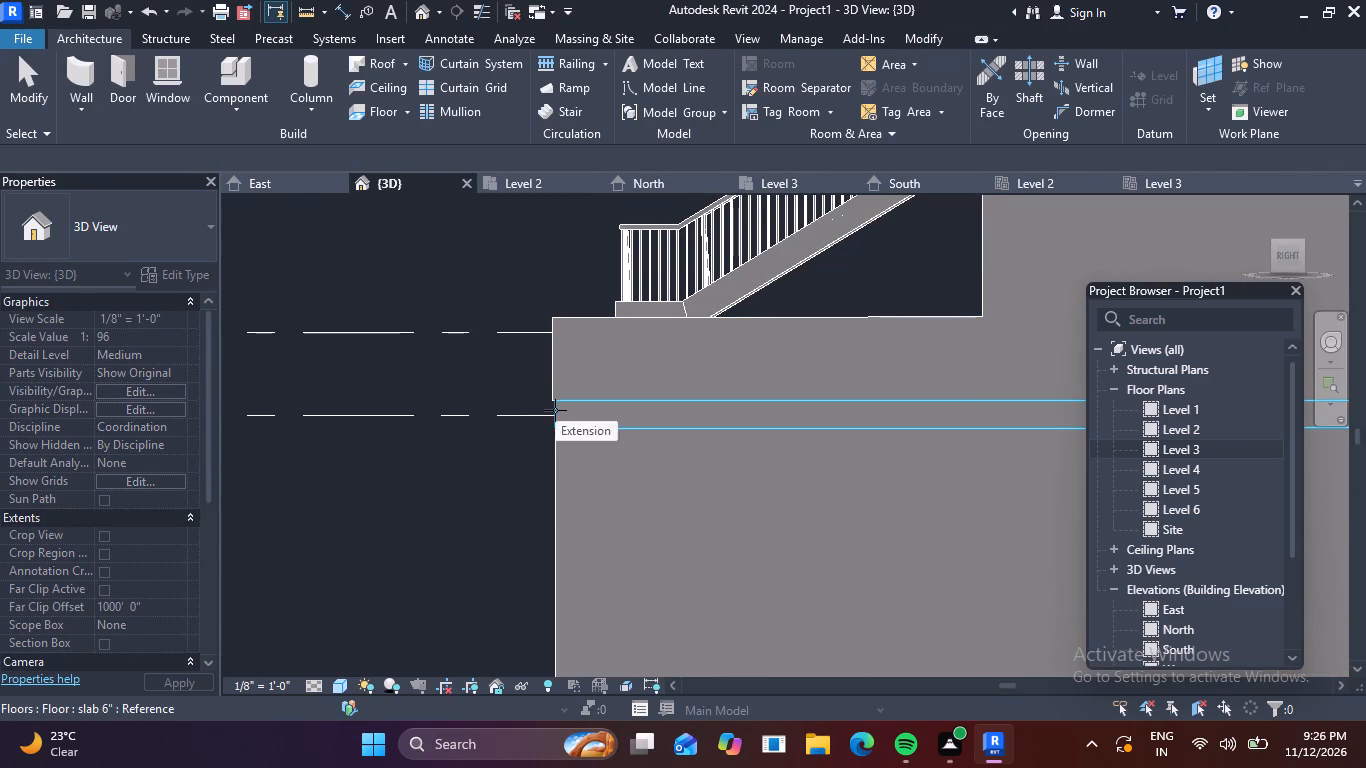
pyautogui.click(555, 410)
pyautogui.moveTo(541, 430); pyautogui.dragTo(674, 407, button='middle')
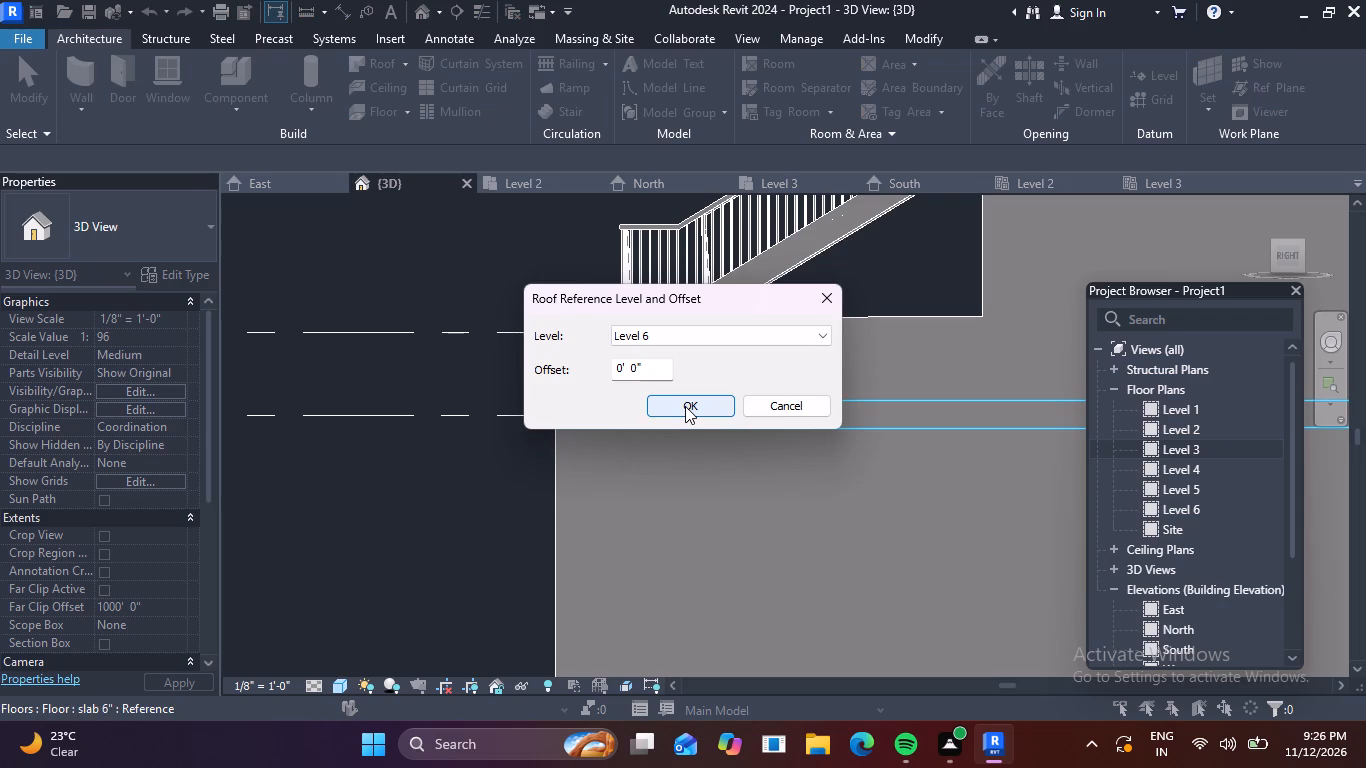
pyautogui.click(685, 406)
# Sketch a shallow arc profile, about 12'-0" across and 16° of sweep, sloping outward from the slab's front edge, and finish the Generic - 12" roof.
pyautogui.moveTo(534, 397); pyautogui.dragTo(657, 397, button='middle')
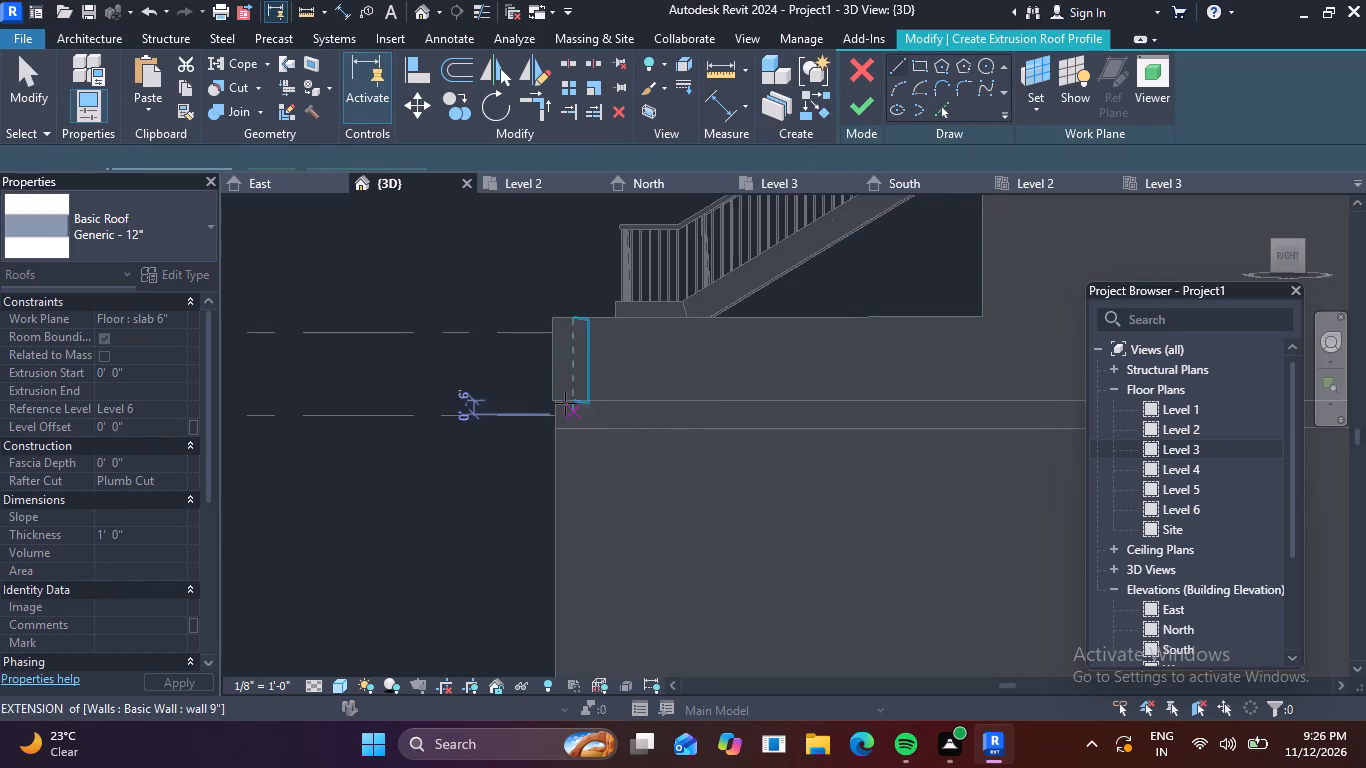
pyautogui.click(893, 87)
pyautogui.moveTo(356, 411); pyautogui.dragTo(742, 348, button='middle')
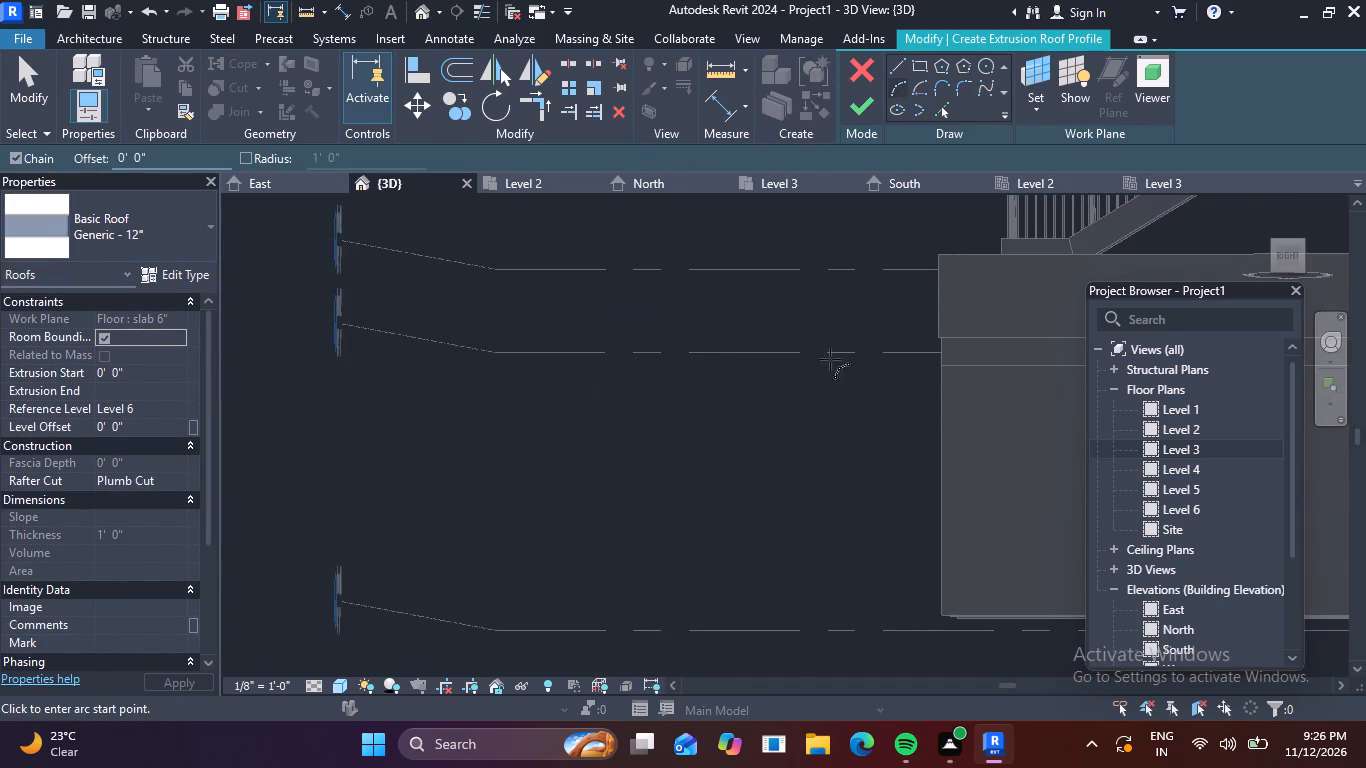
pyautogui.click(935, 335)
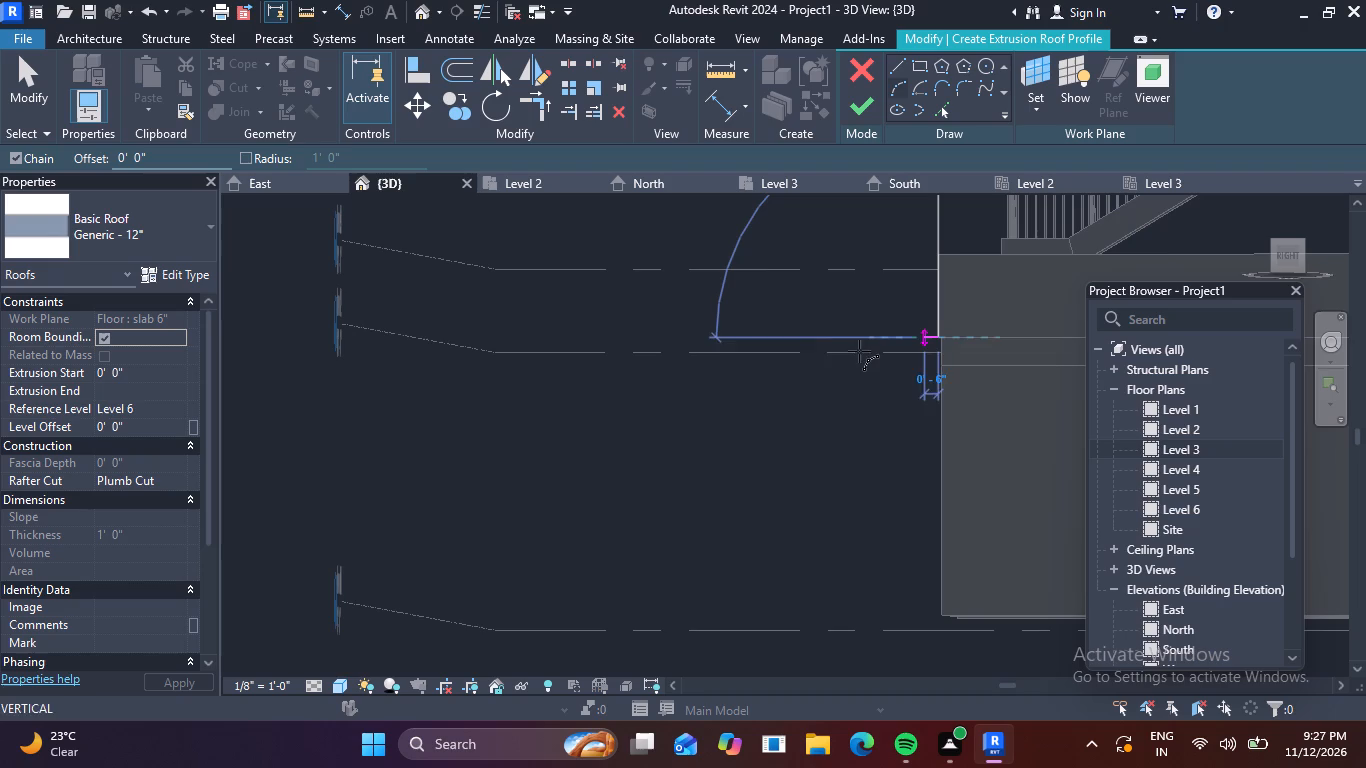
pyautogui.click(605, 376)
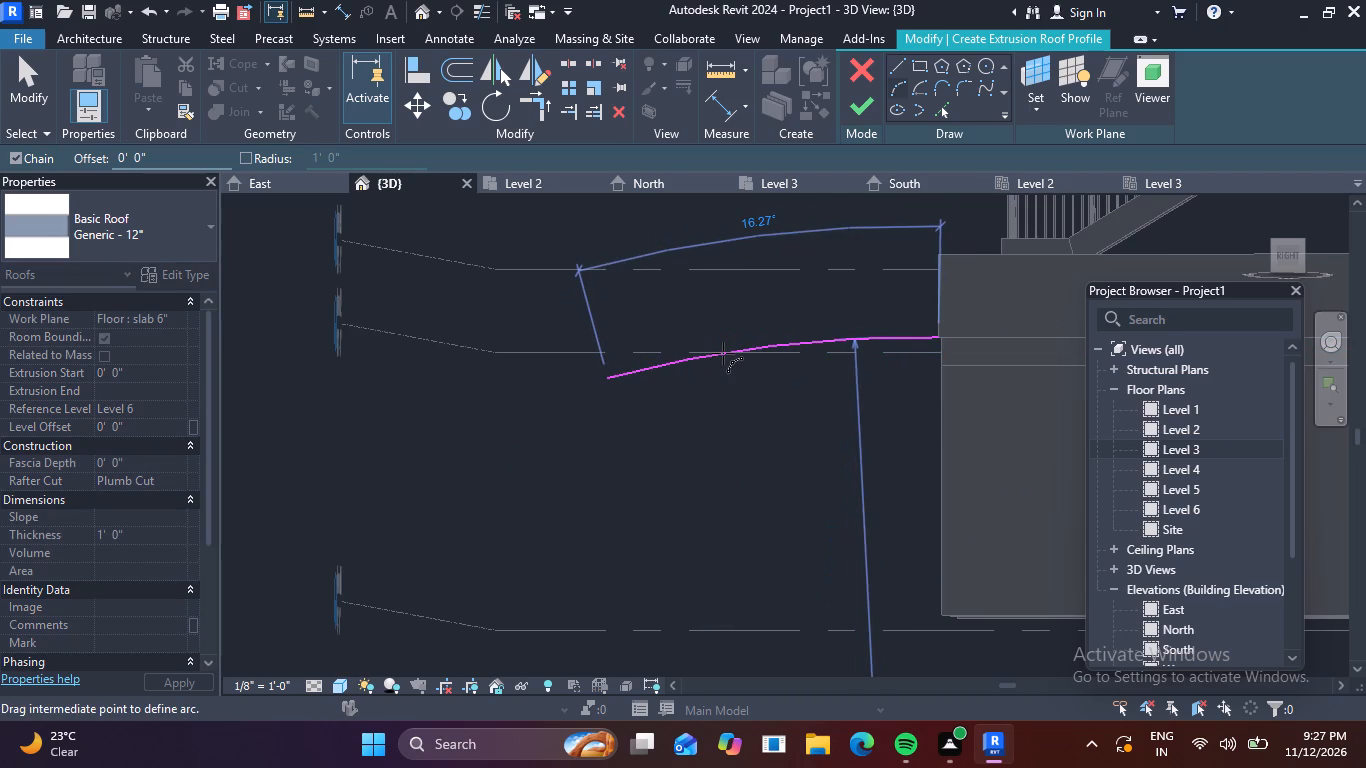
pyautogui.click(723, 353)
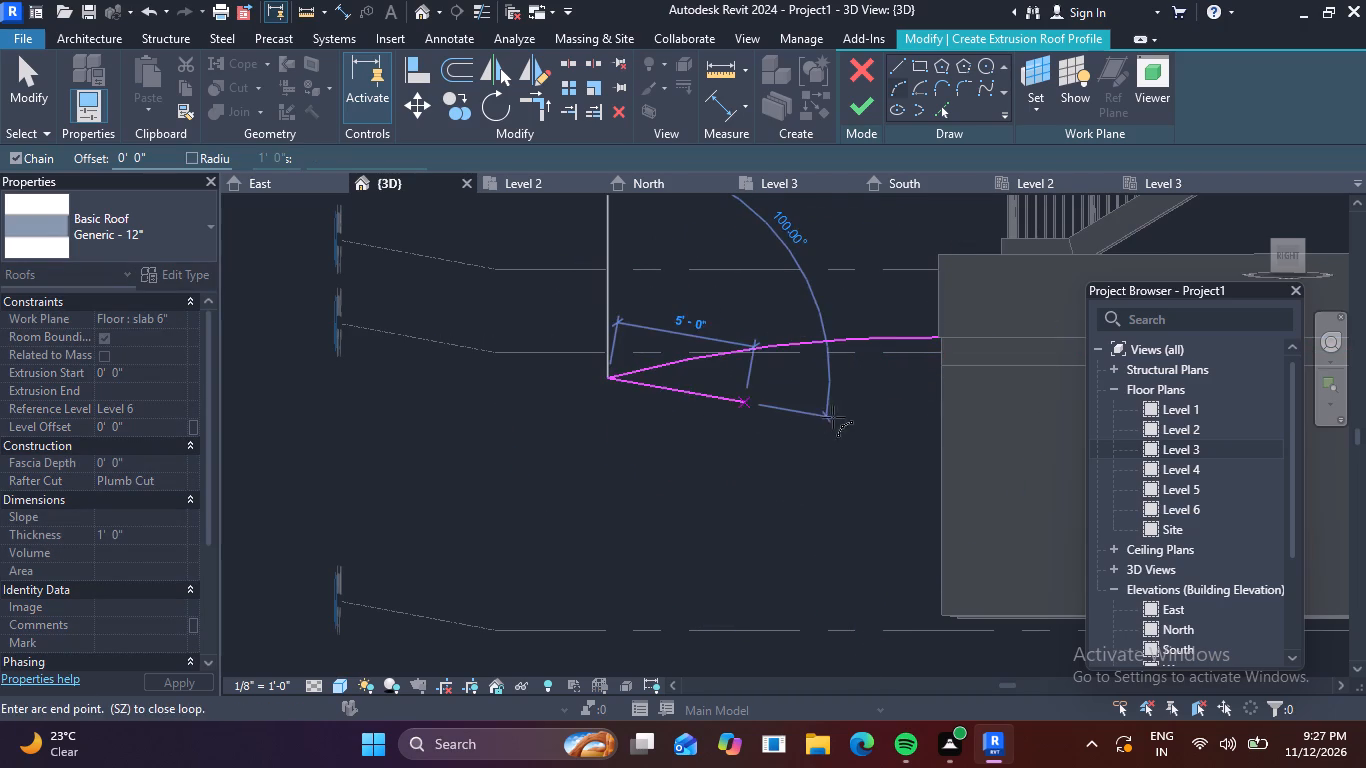
pyautogui.press('Escape')
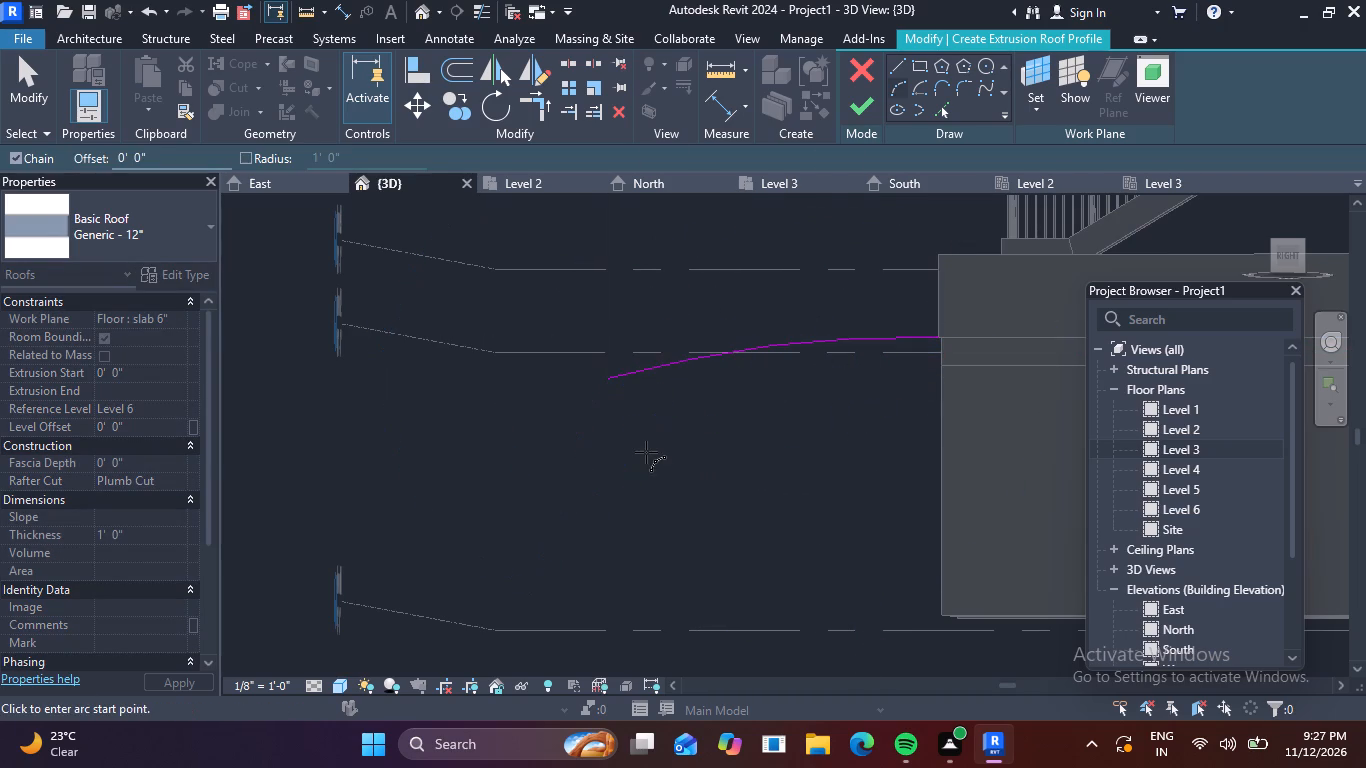
pyautogui.scroll(-1, 654, 454)
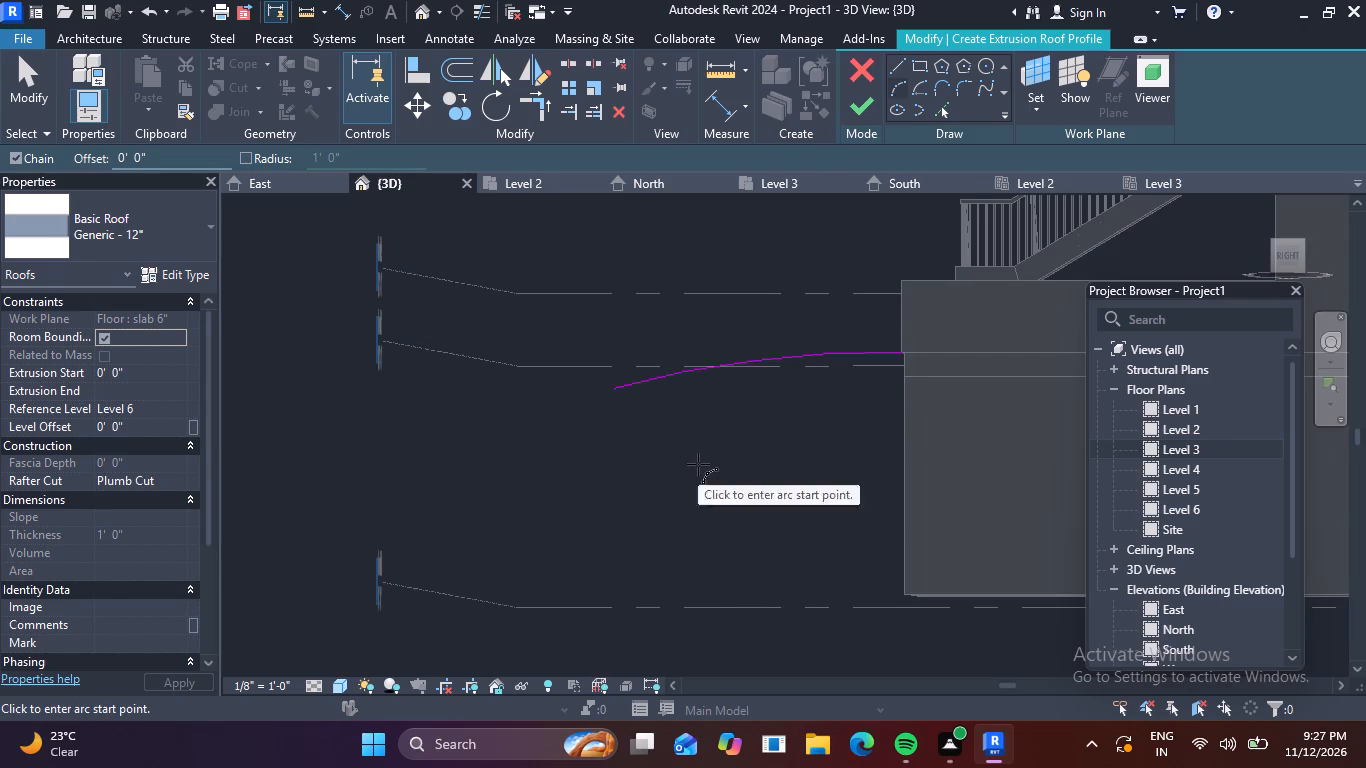
pyautogui.click(865, 108)
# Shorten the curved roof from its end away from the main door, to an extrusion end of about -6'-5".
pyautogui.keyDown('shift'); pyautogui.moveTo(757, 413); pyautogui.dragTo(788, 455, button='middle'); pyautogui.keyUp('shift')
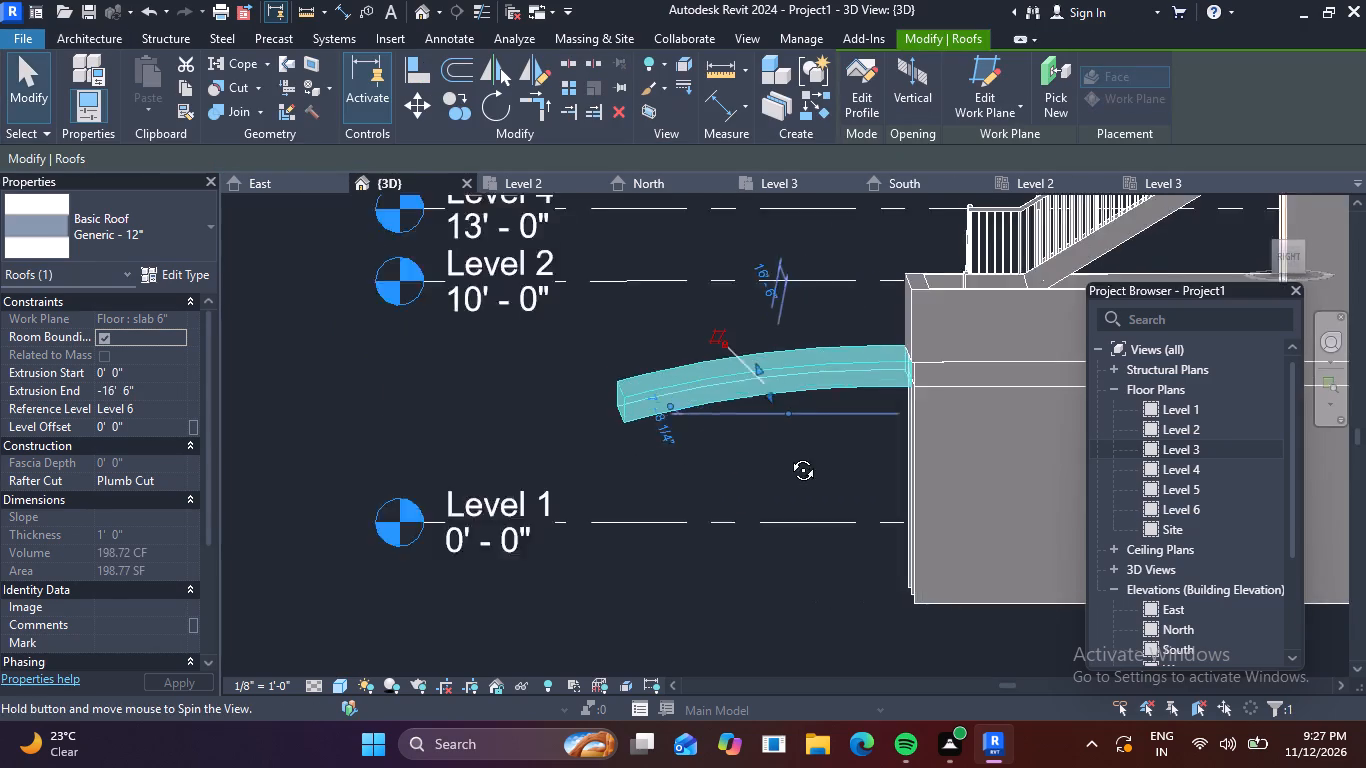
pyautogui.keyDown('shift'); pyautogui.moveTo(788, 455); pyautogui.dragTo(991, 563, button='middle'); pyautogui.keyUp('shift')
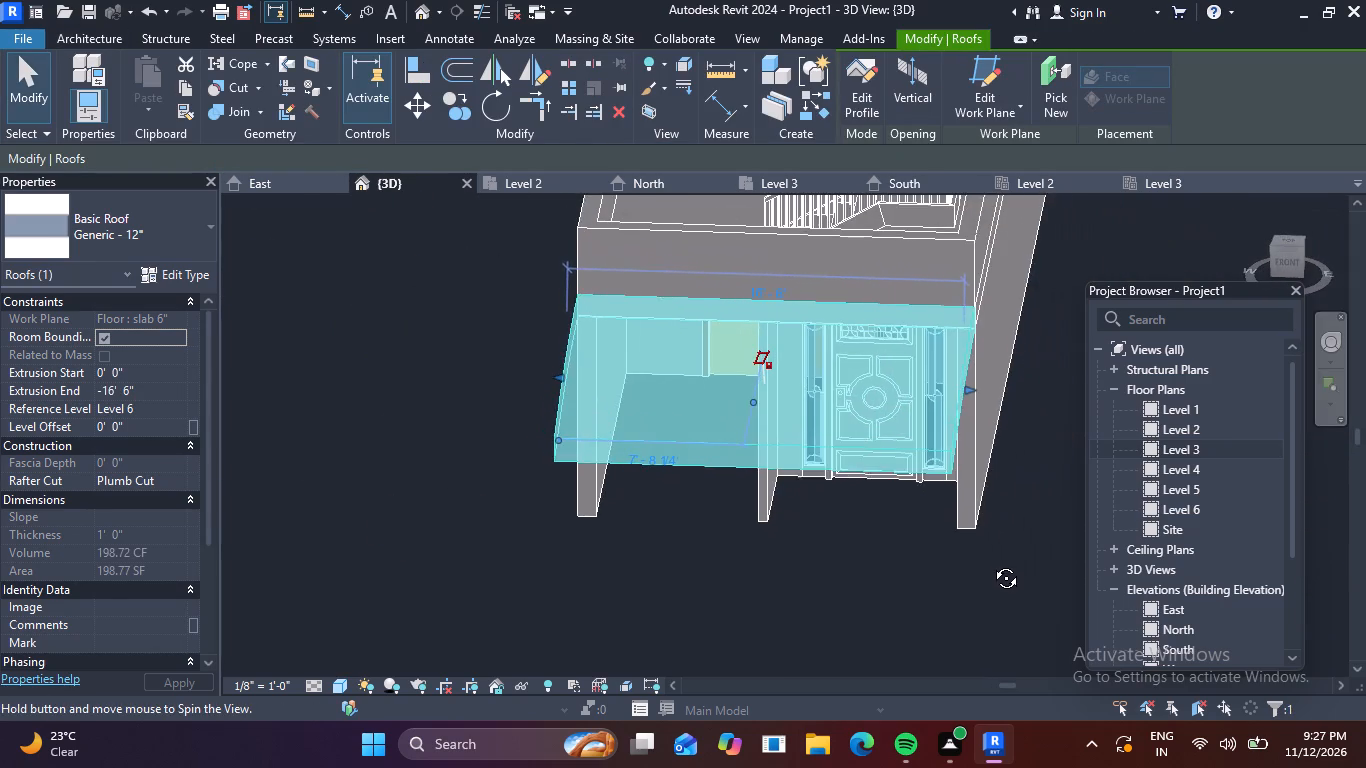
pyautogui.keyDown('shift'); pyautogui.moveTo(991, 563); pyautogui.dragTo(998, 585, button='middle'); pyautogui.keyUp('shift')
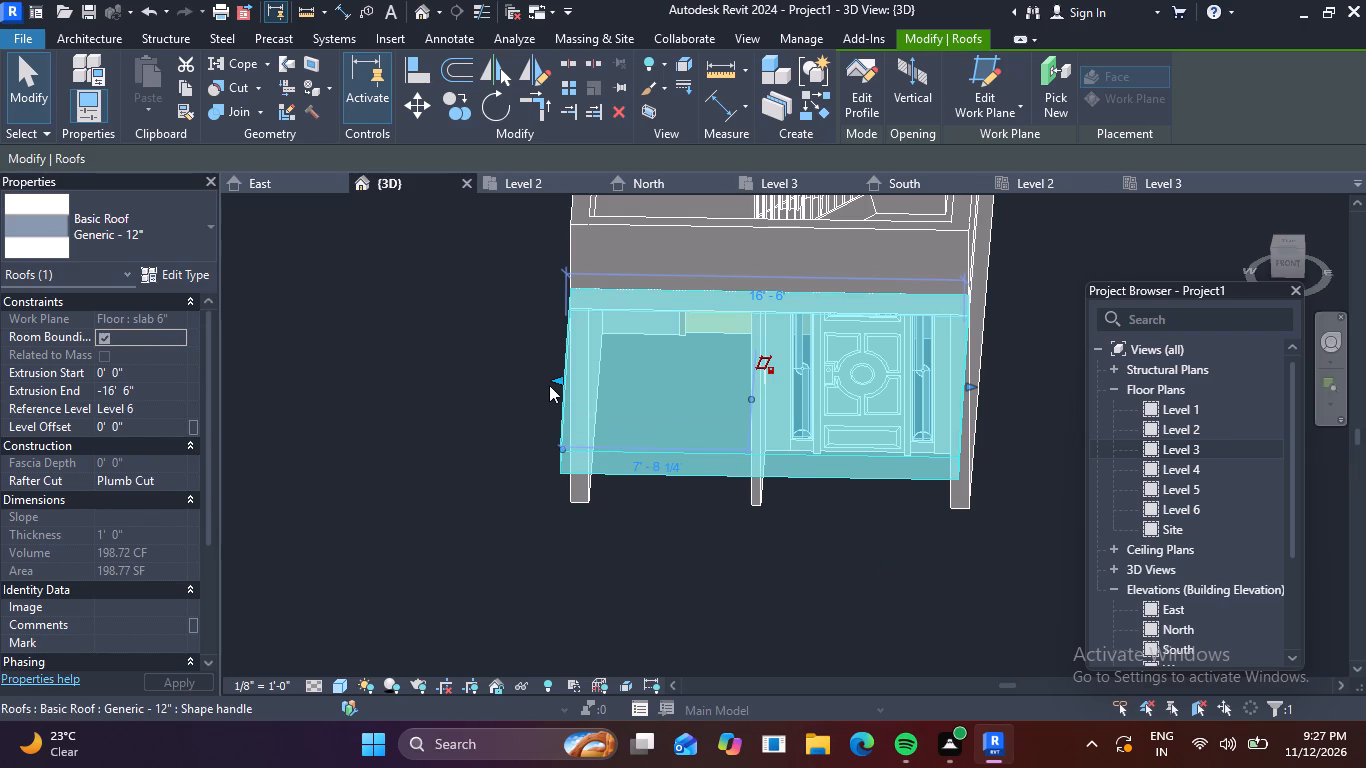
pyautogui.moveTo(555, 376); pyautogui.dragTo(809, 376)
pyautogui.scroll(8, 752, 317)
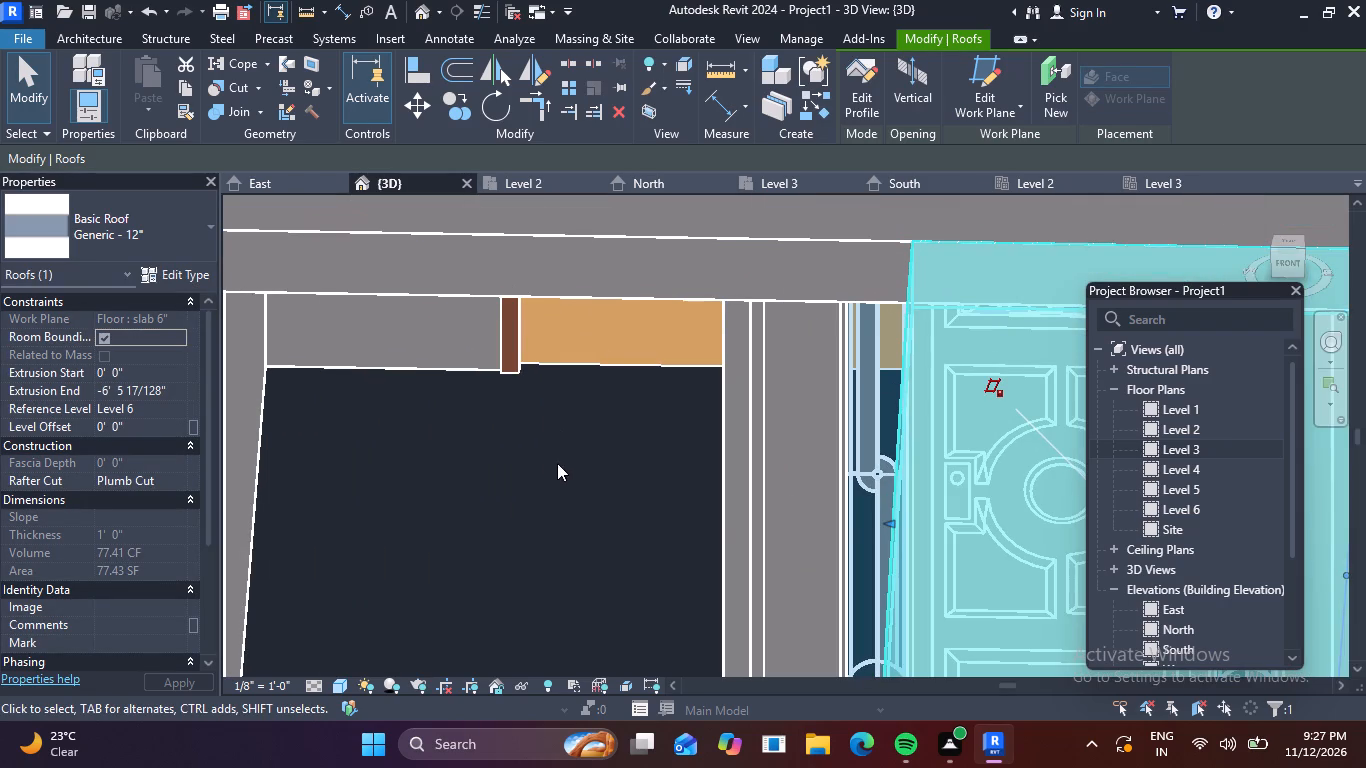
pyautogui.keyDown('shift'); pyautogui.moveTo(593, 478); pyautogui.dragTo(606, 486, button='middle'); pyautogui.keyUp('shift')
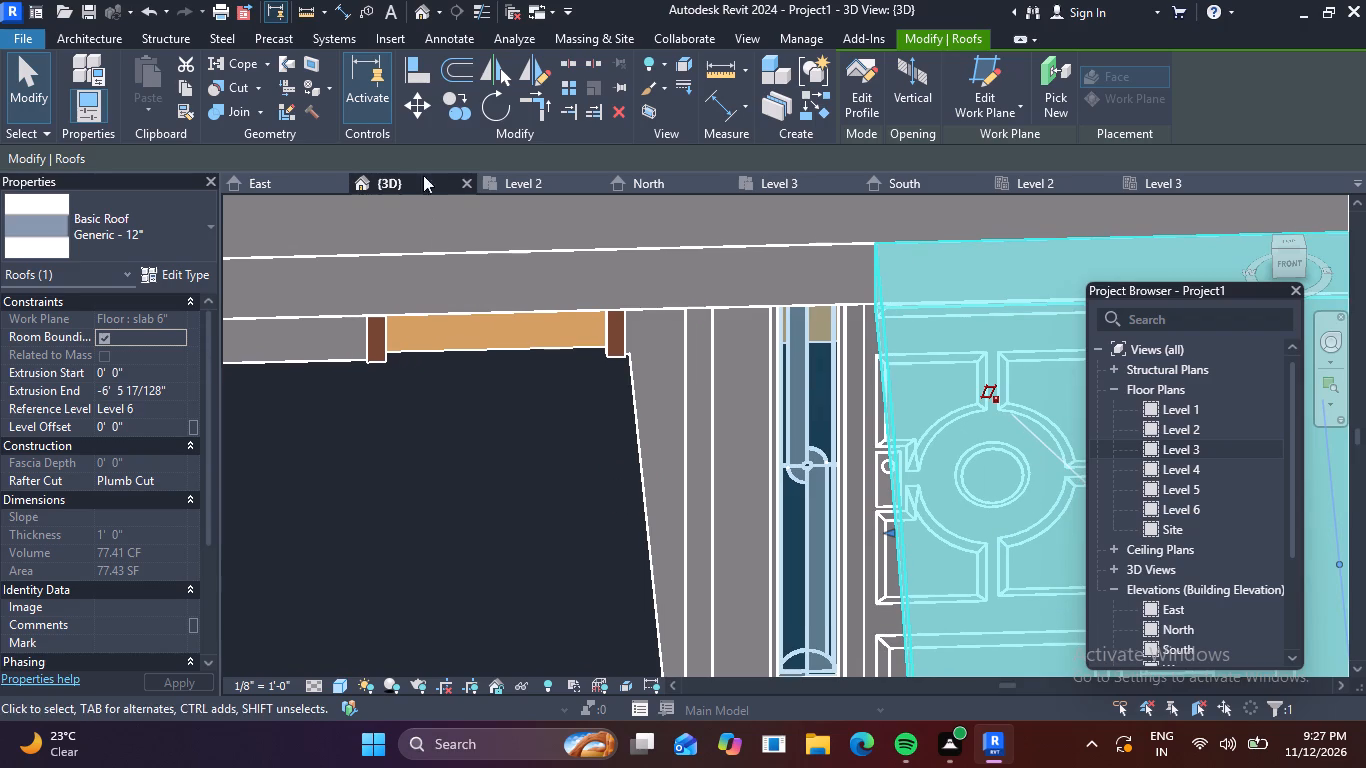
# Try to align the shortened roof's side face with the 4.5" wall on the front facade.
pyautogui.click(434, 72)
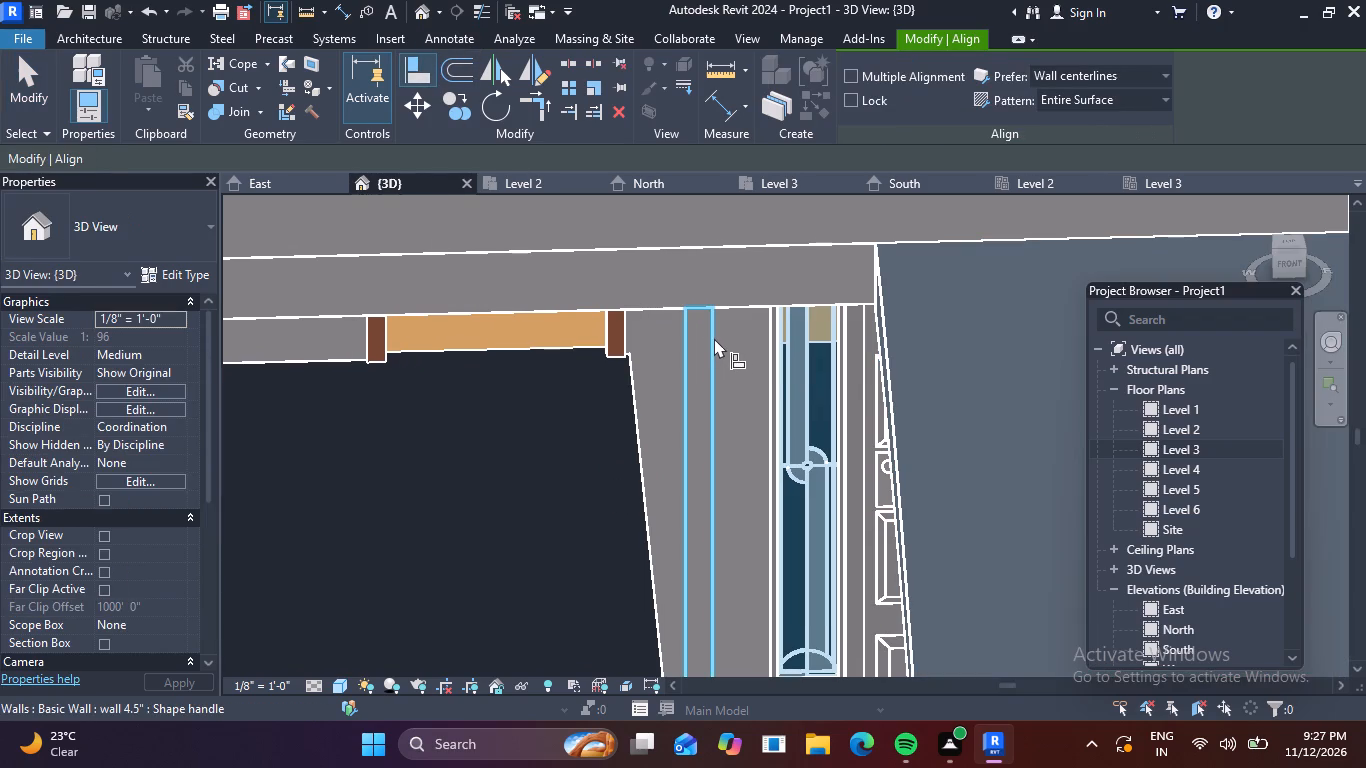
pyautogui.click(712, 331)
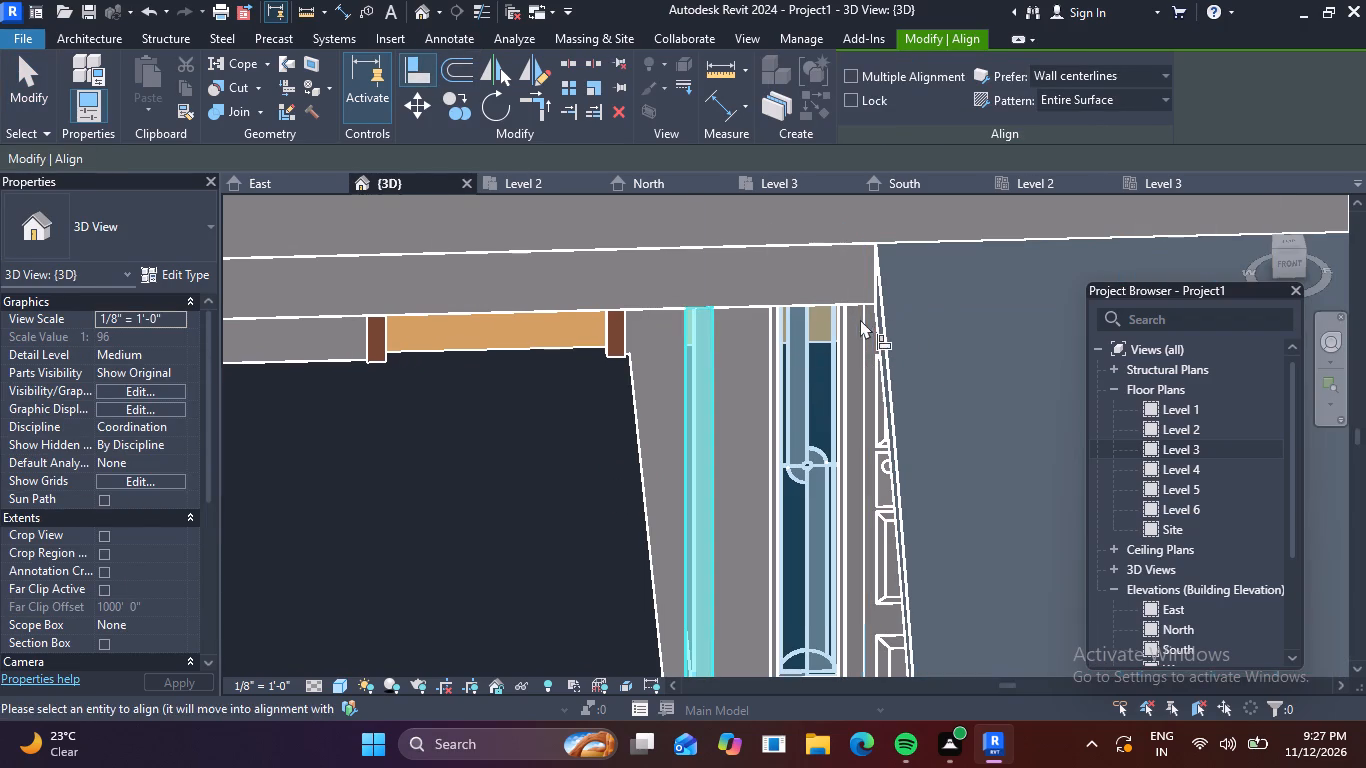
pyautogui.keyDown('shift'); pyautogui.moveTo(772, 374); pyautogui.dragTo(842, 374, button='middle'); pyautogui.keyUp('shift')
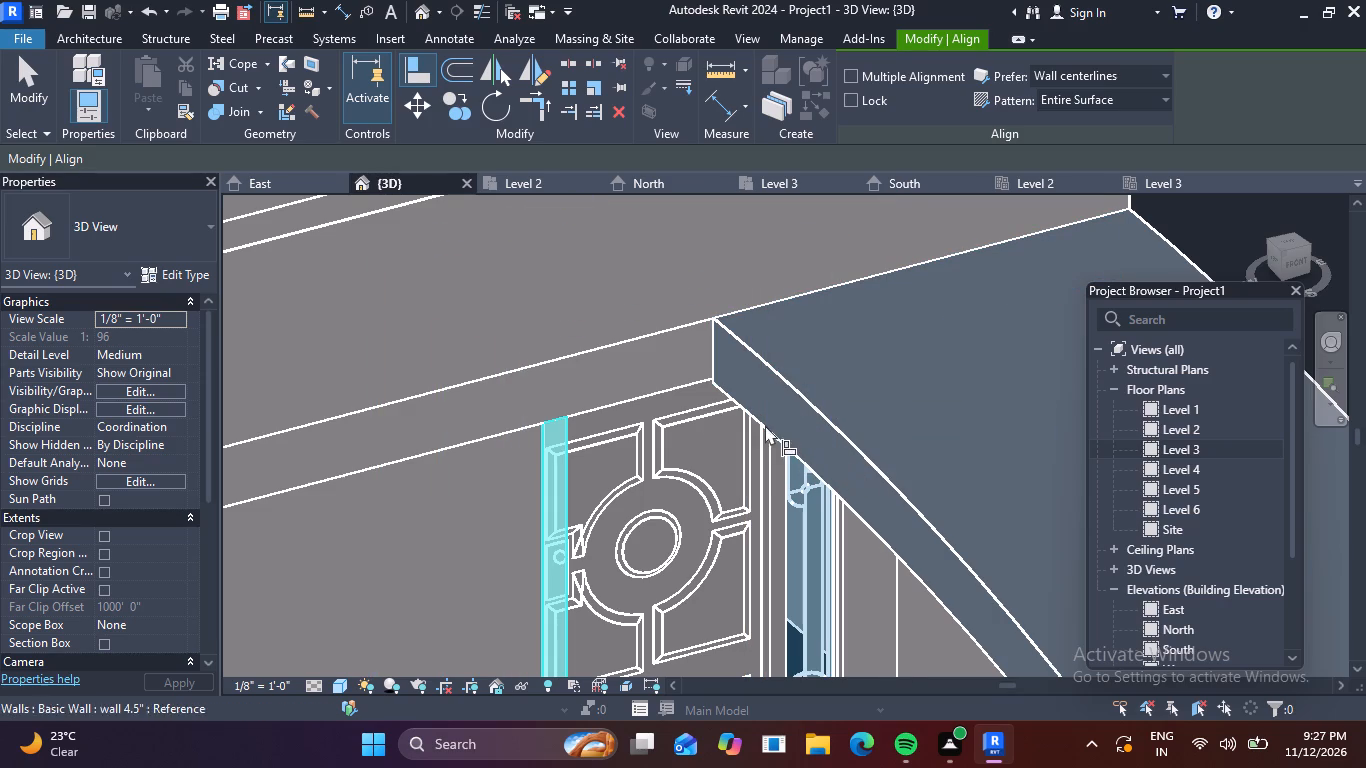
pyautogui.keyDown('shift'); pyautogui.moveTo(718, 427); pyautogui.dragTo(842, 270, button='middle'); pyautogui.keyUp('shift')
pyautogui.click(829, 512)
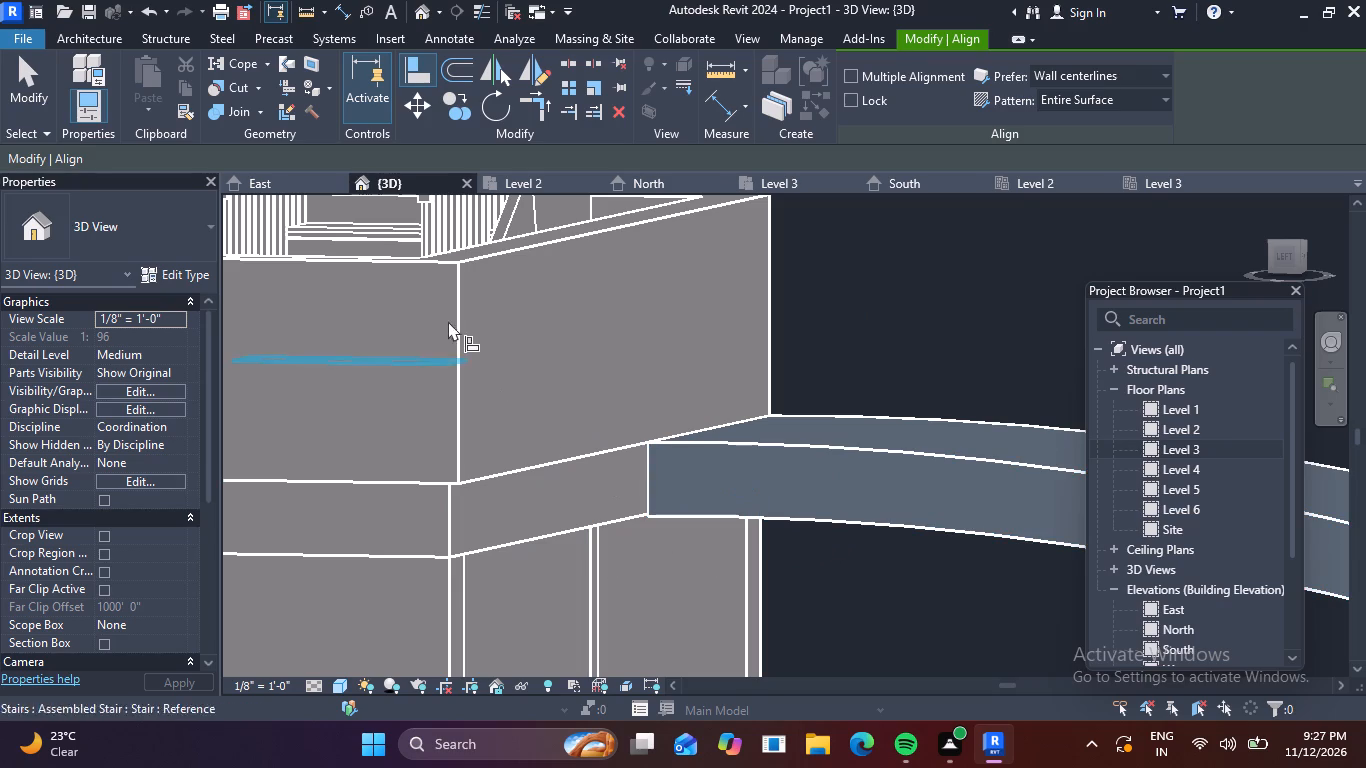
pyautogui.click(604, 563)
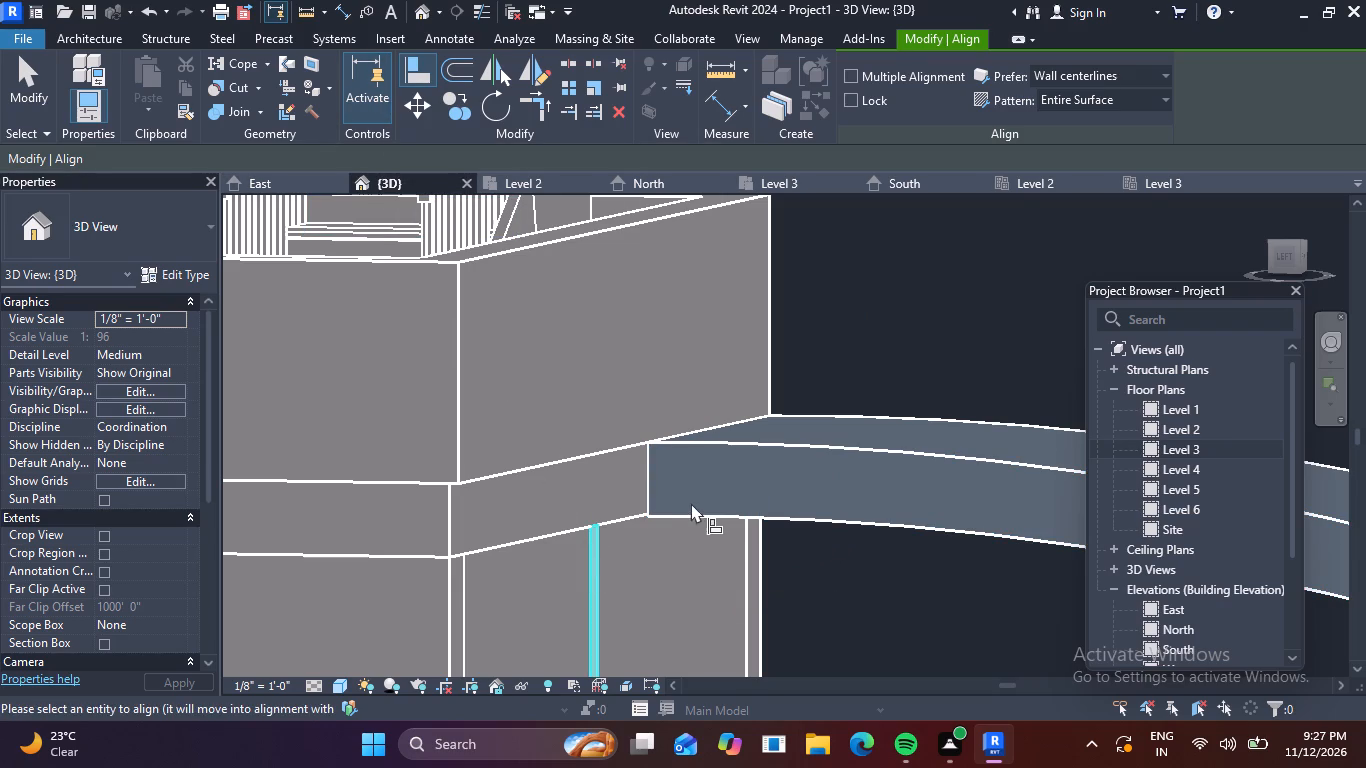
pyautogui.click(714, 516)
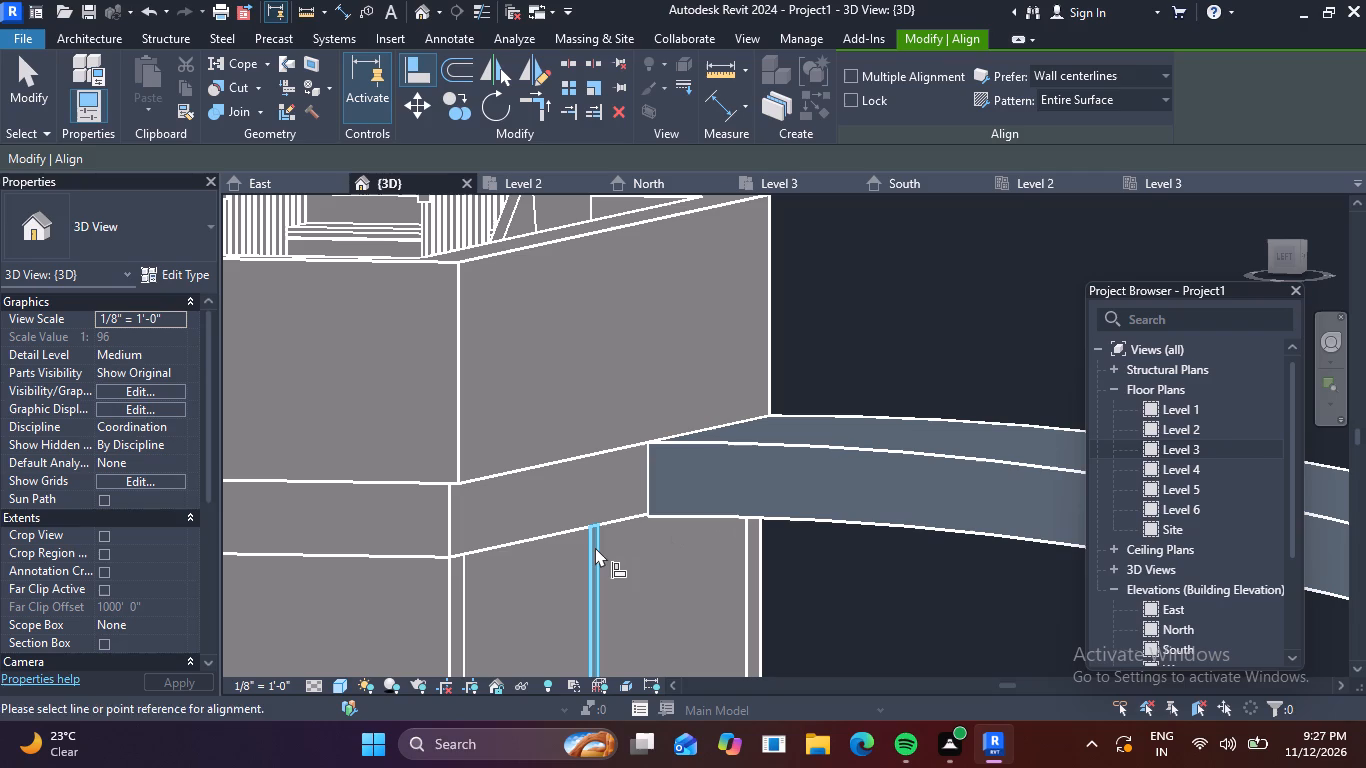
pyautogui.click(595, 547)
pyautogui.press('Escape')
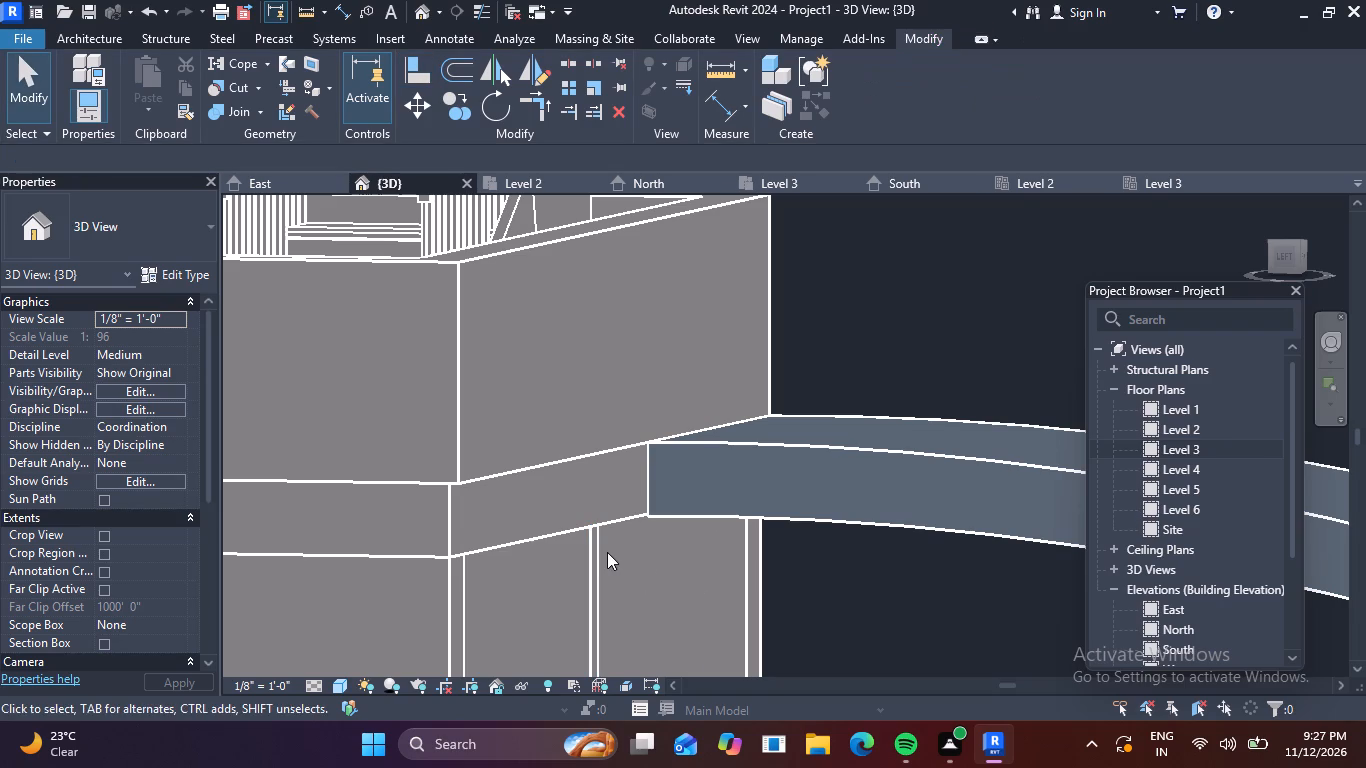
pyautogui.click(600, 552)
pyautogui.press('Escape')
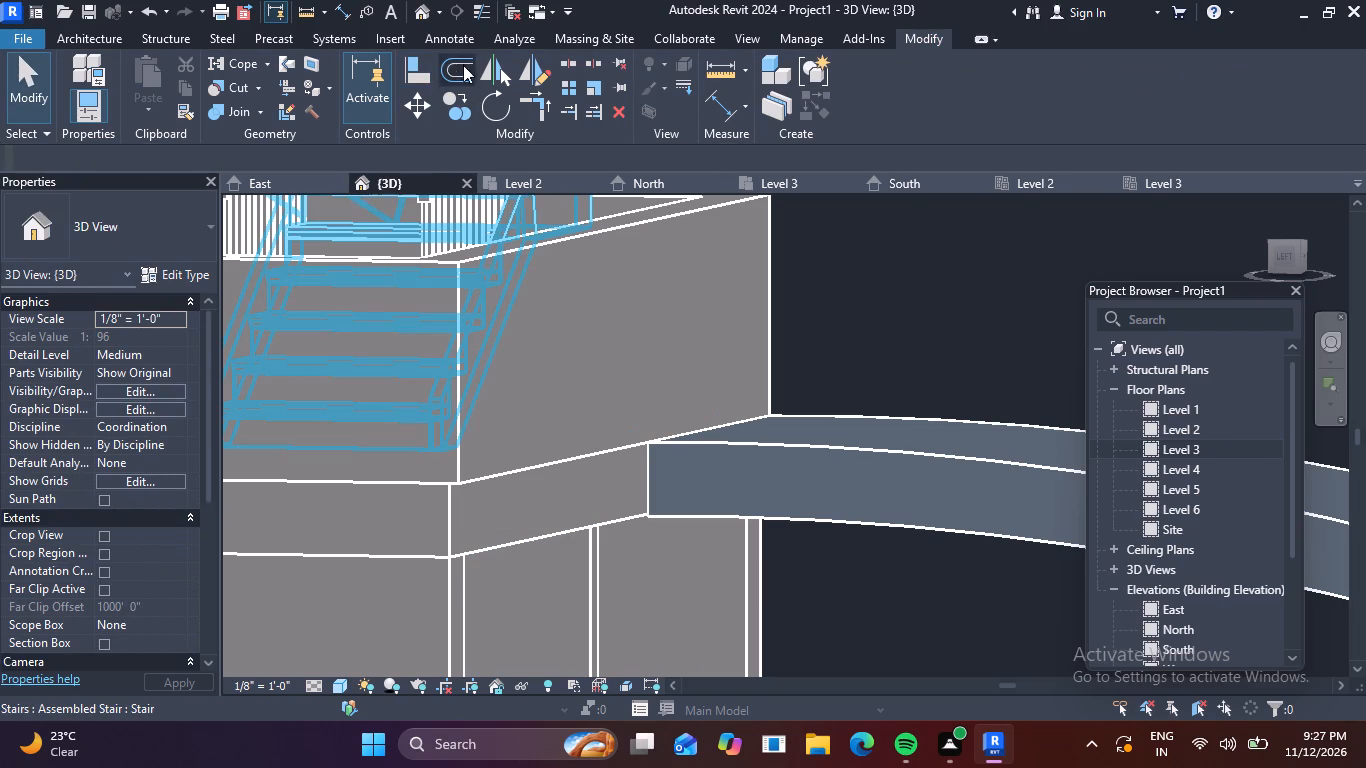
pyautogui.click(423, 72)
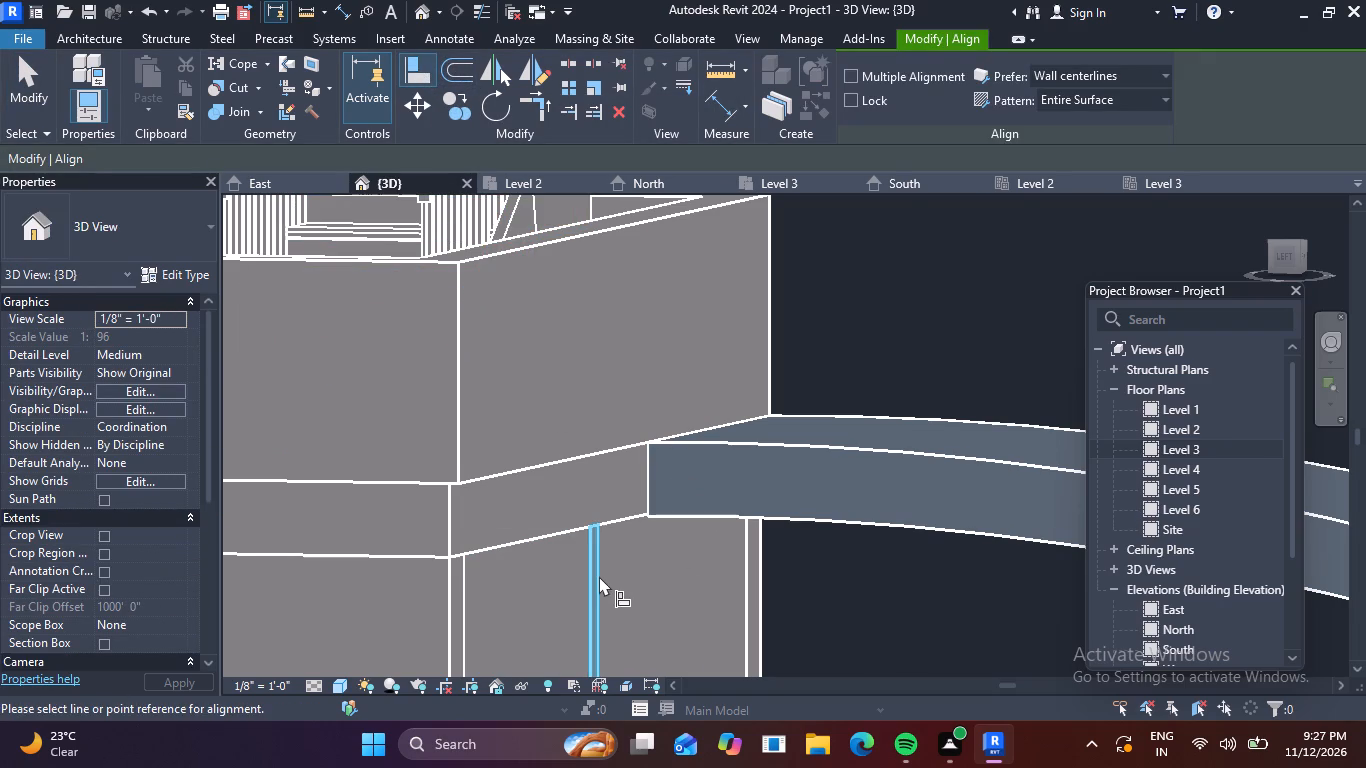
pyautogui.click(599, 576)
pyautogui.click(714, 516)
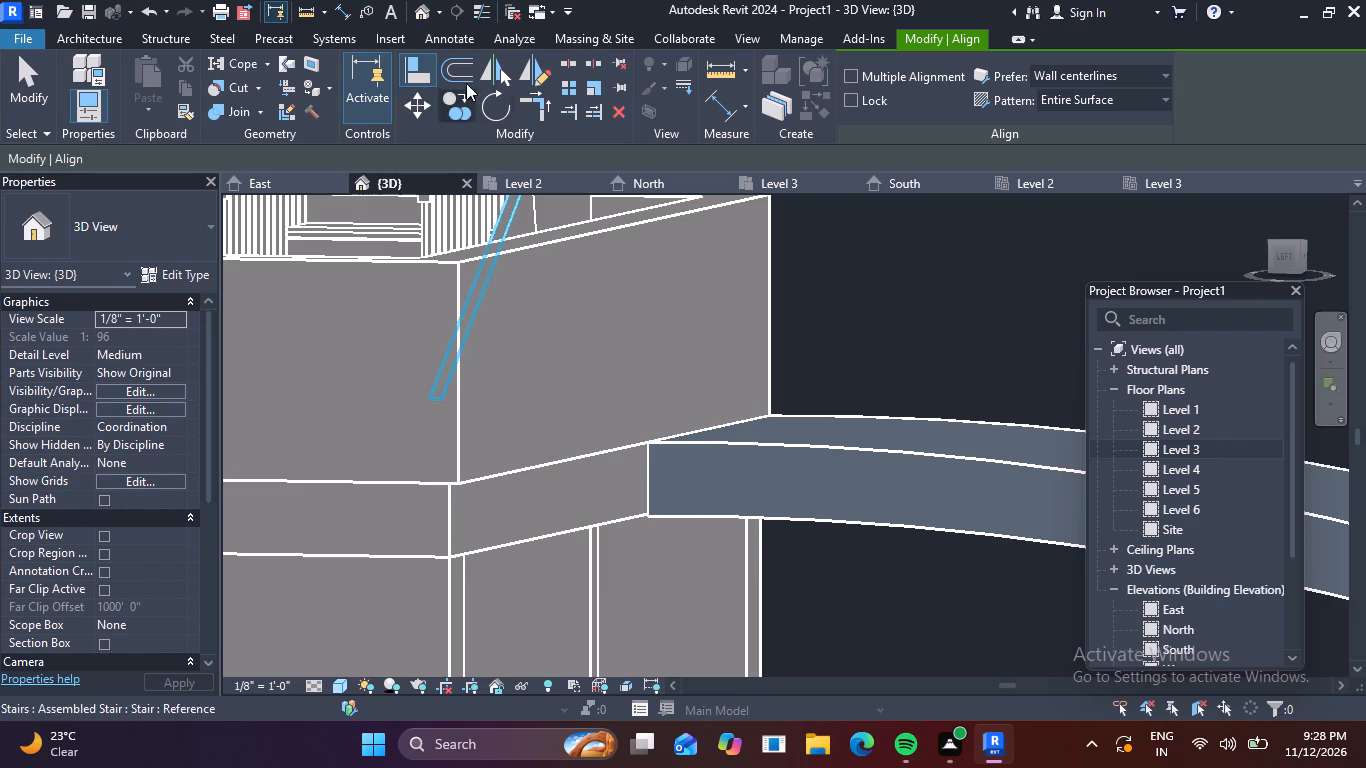
# Align the curved roof's free side with the slab's end face opposite the door side, and check its full width along the facade.
pyautogui.click(448, 509)
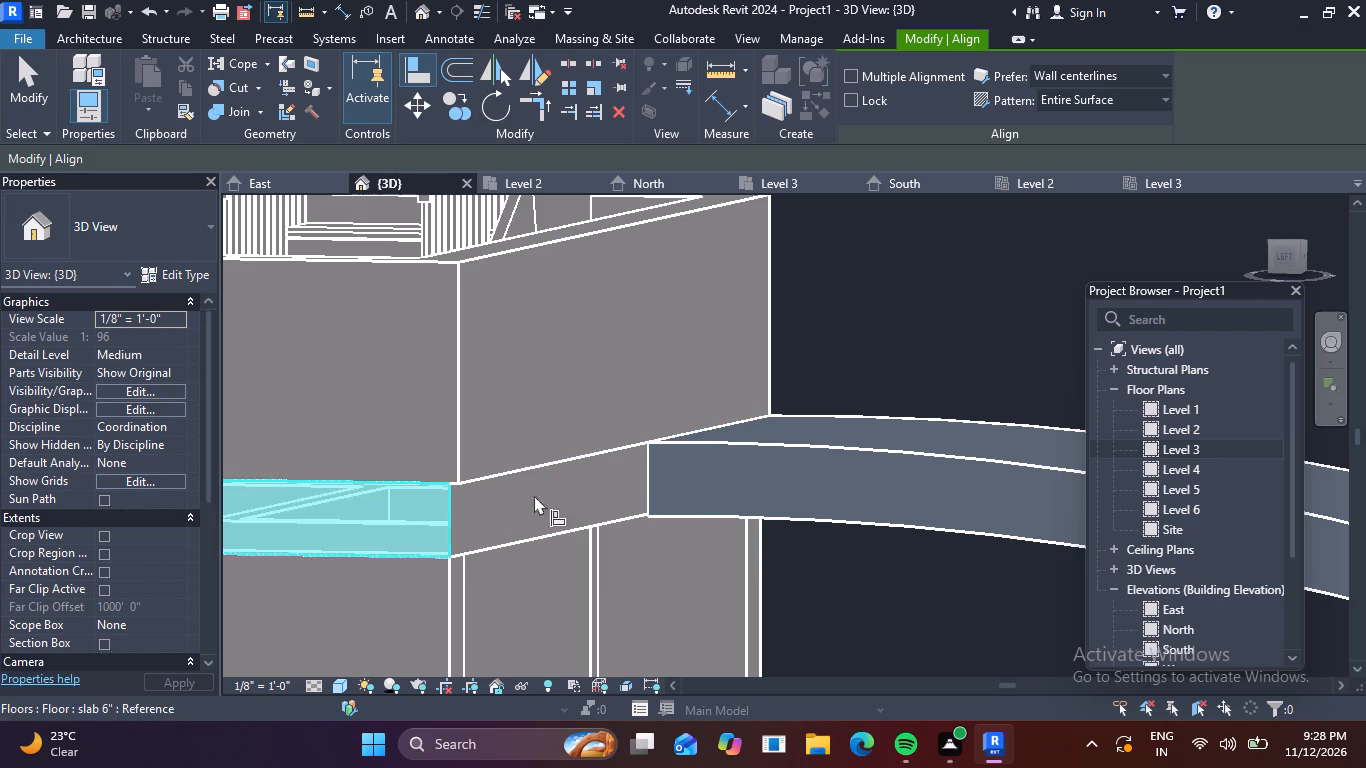
pyautogui.click(695, 446)
pyautogui.scroll(-3, 600, 513)
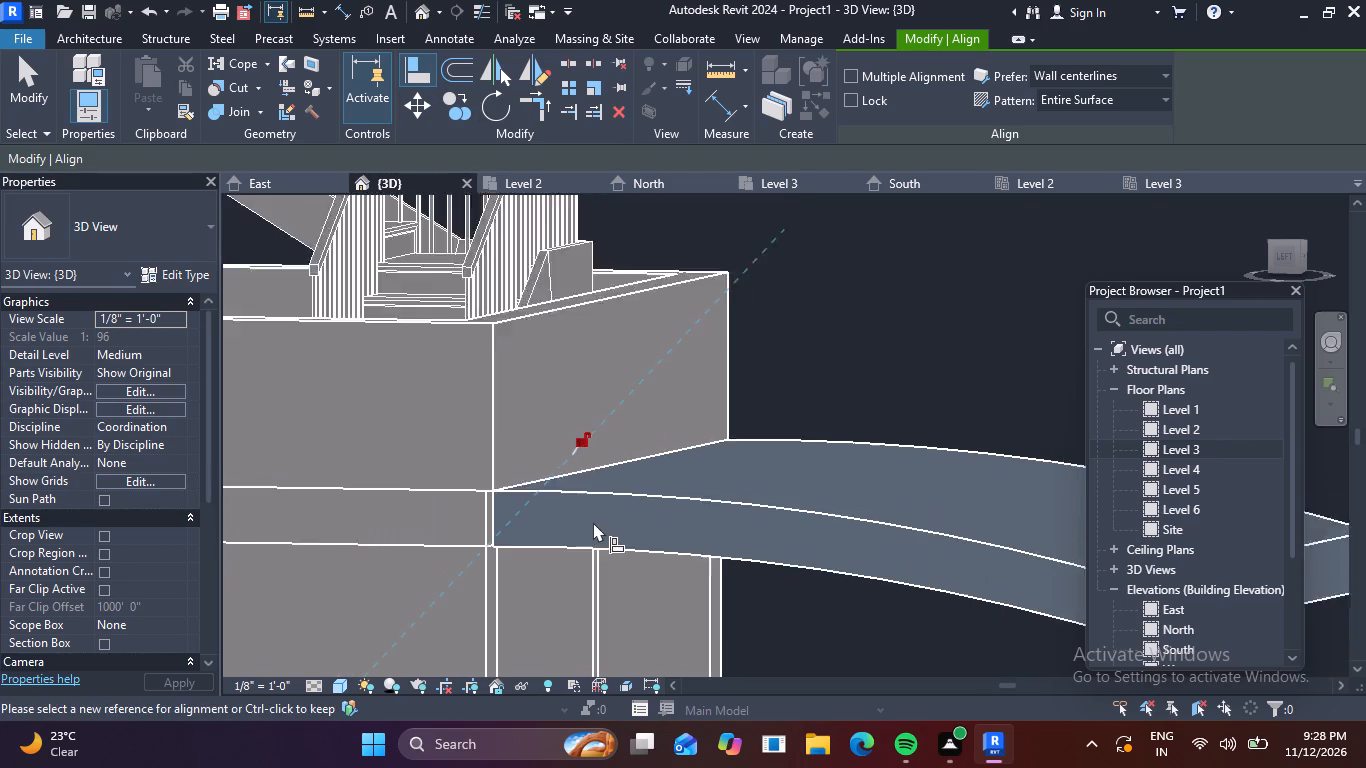
pyautogui.keyDown('shift'); pyautogui.moveTo(657, 405); pyautogui.dragTo(608, 452, button='middle'); pyautogui.keyUp('shift')
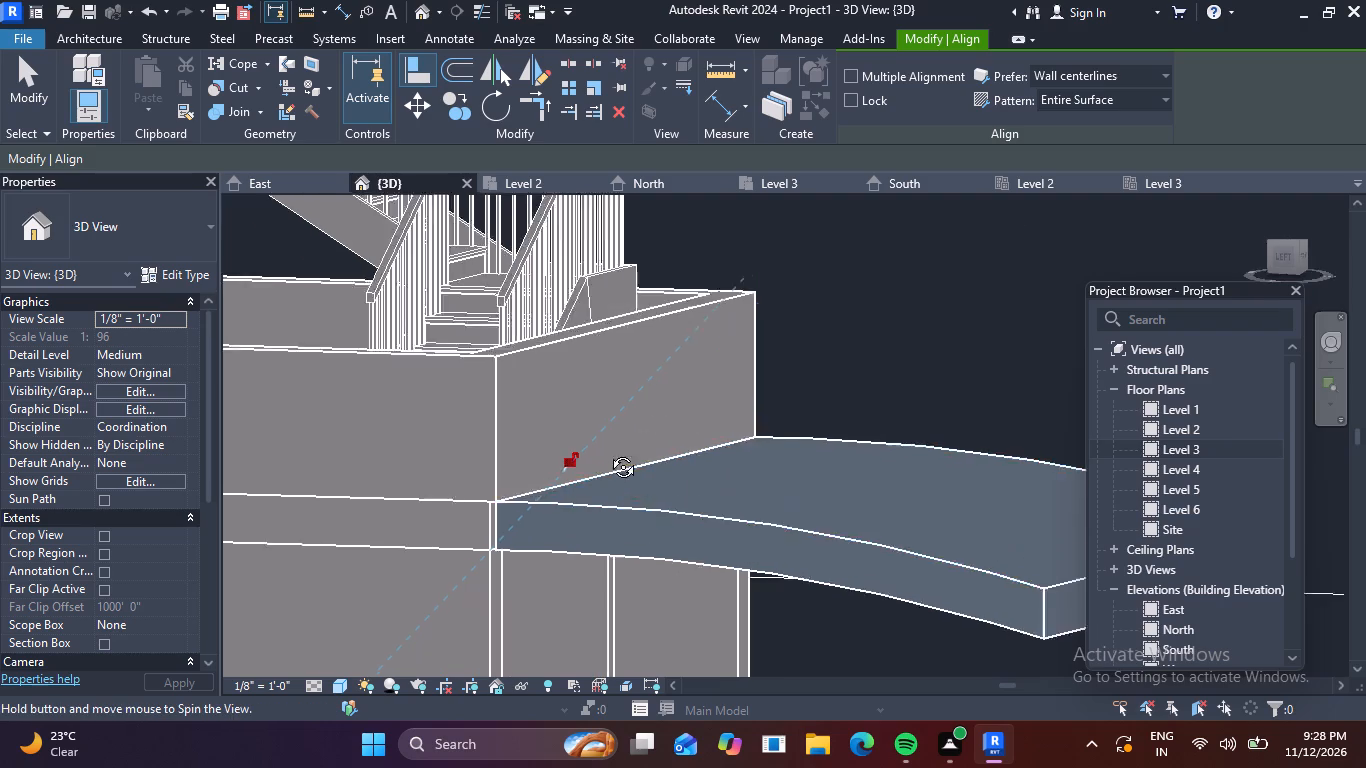
pyautogui.keyDown('shift'); pyautogui.moveTo(608, 452); pyautogui.dragTo(513, 578, button='middle'); pyautogui.keyUp('shift')
pyautogui.scroll(-5, 570, 482)
pyautogui.moveTo(599, 537); pyautogui.dragTo(563, 280, button='middle')
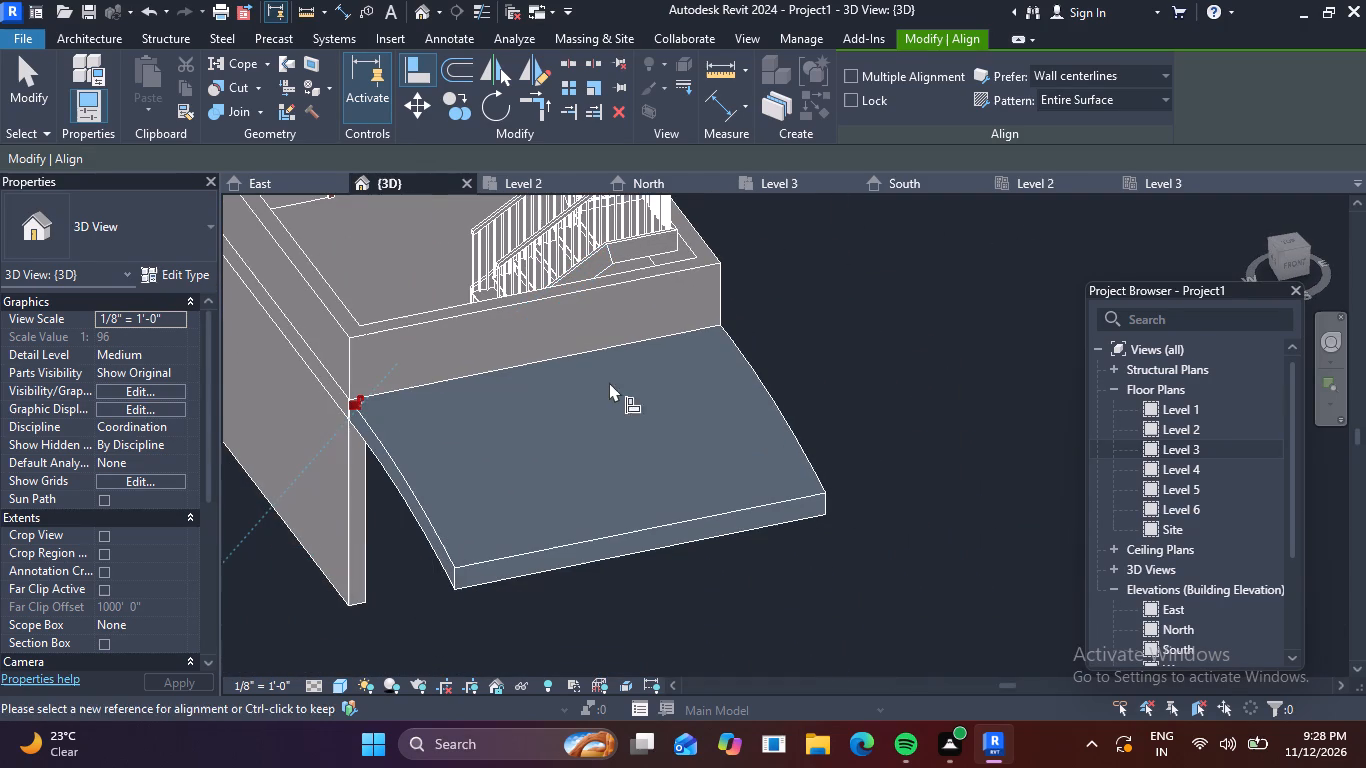
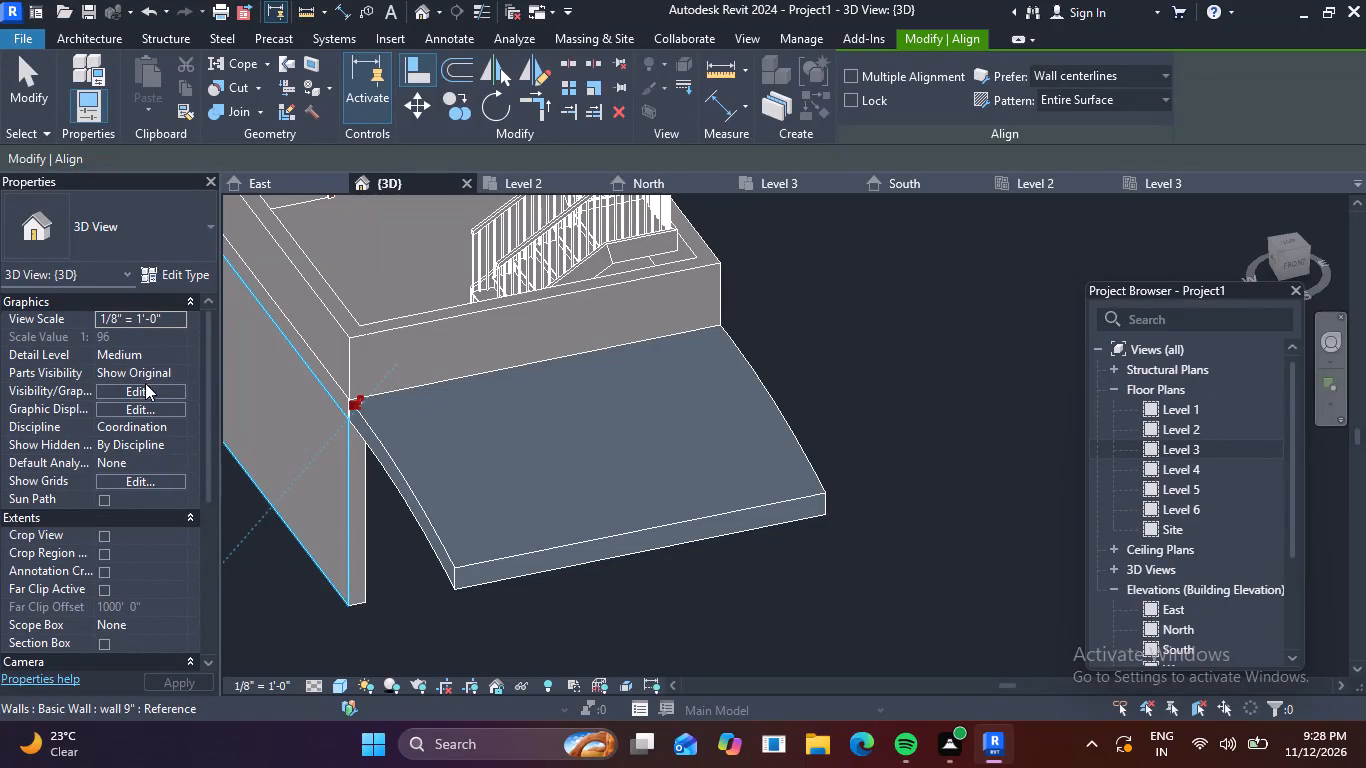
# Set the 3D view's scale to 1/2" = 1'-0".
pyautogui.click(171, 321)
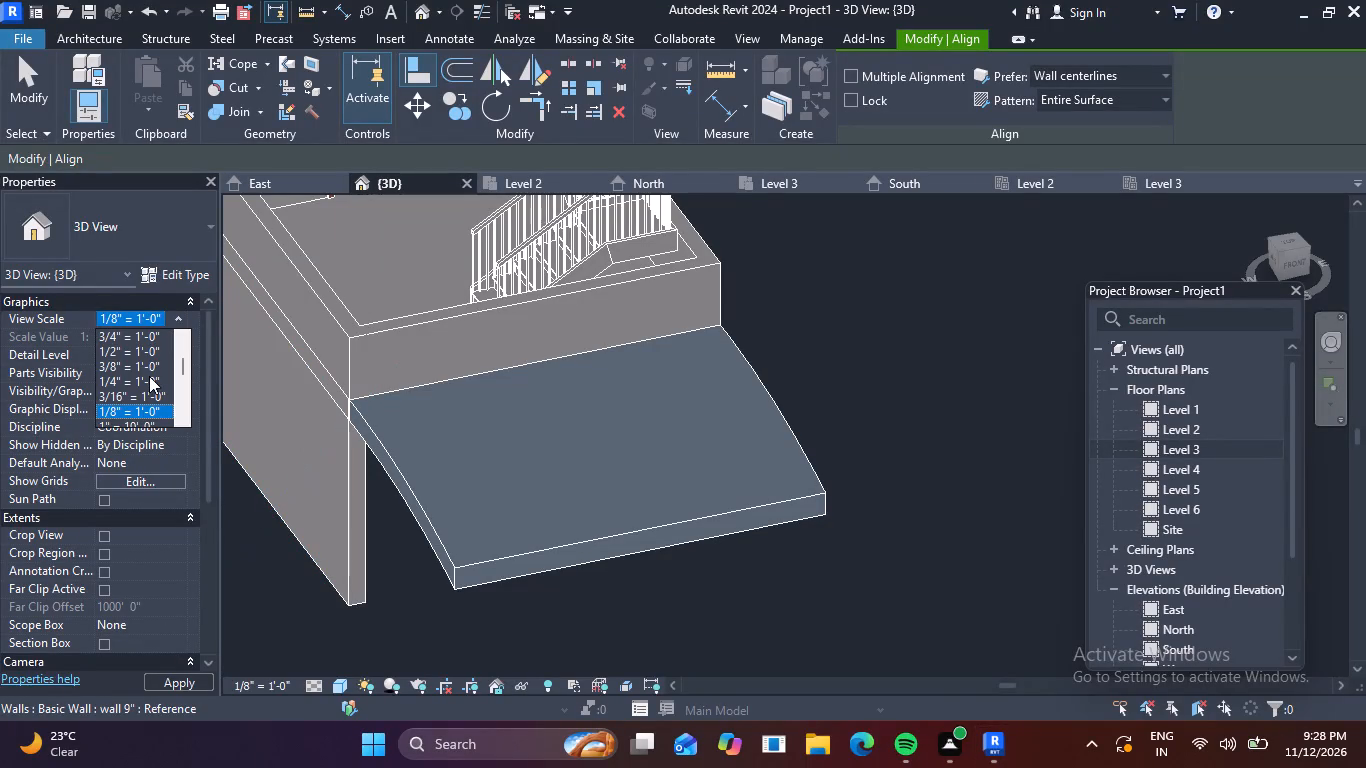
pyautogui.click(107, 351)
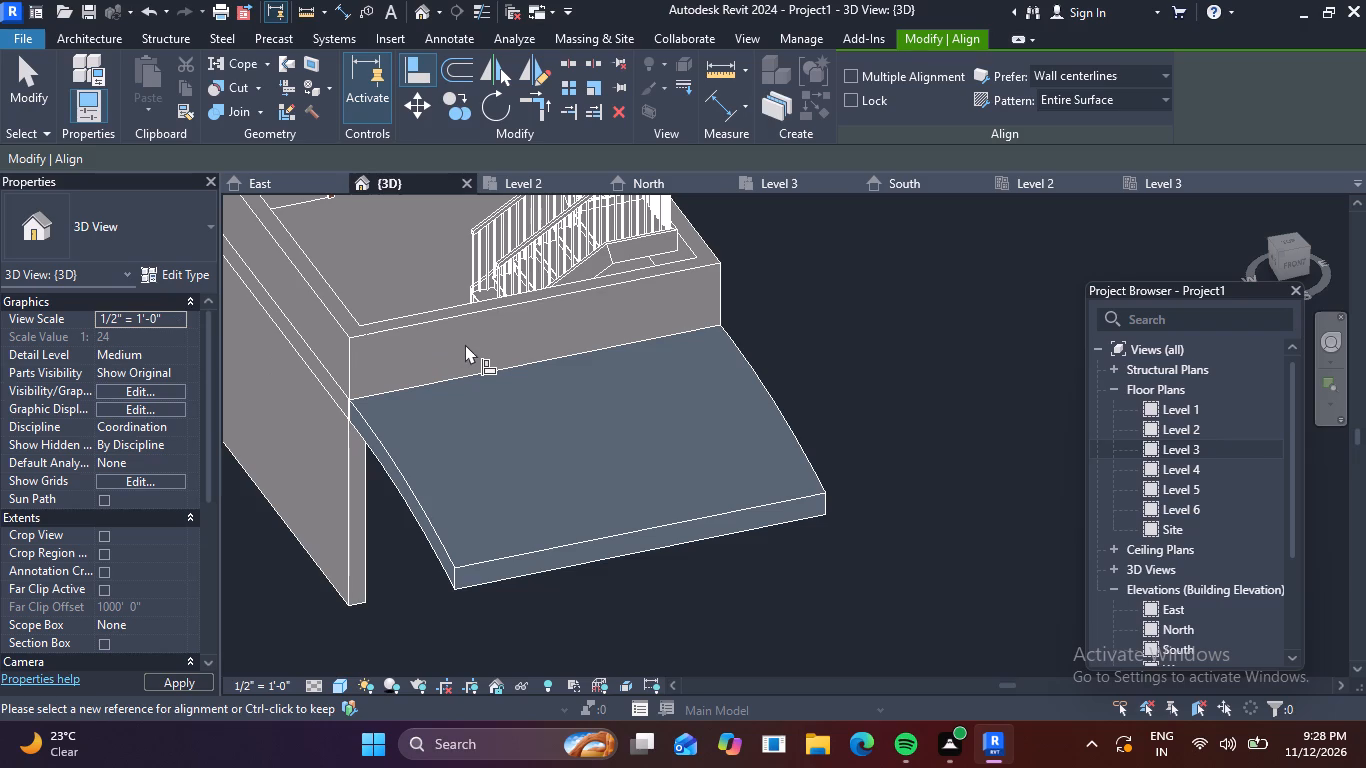
# Set the 3D view's scale to 12" = 1'-0".
pyautogui.scroll(-3, 604, 411)
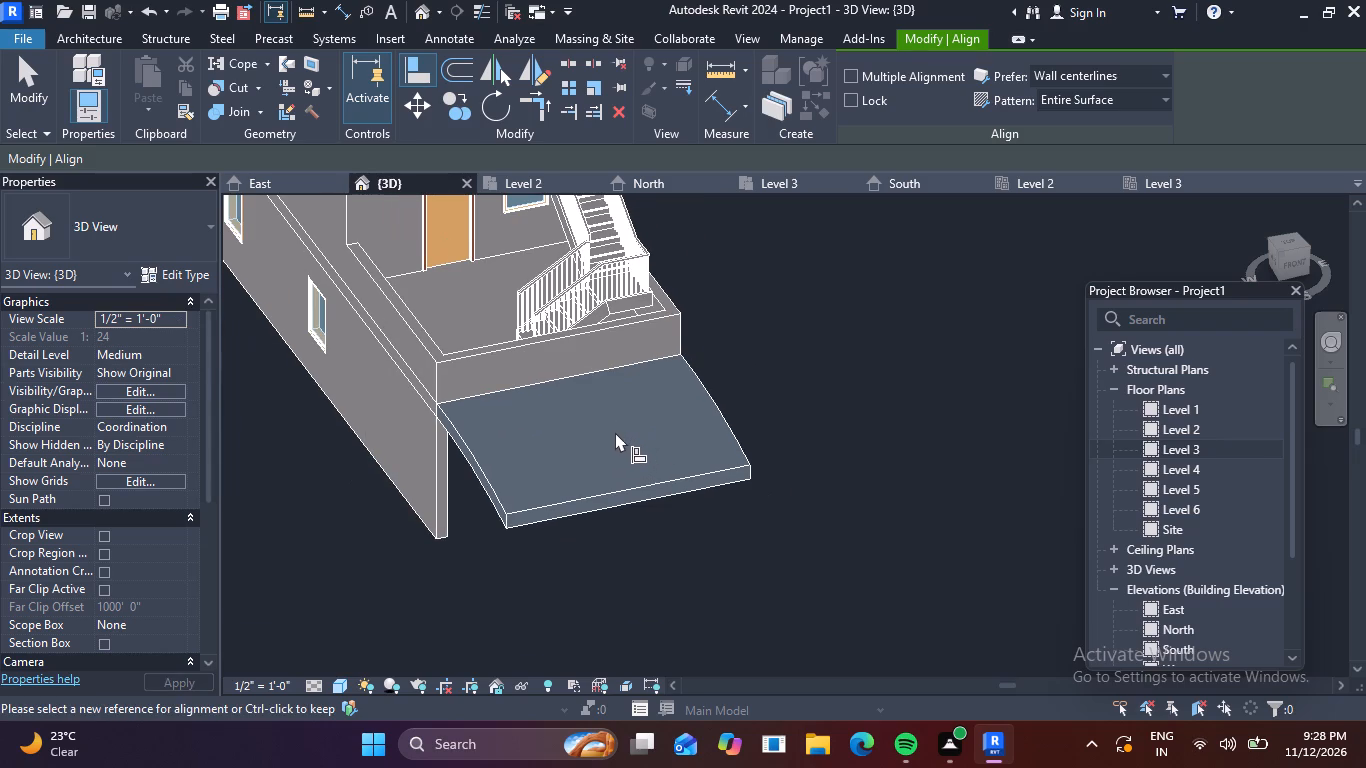
pyautogui.keyDown('shift'); pyautogui.moveTo(611, 432); pyautogui.dragTo(713, 315, button='middle'); pyautogui.keyUp('shift')
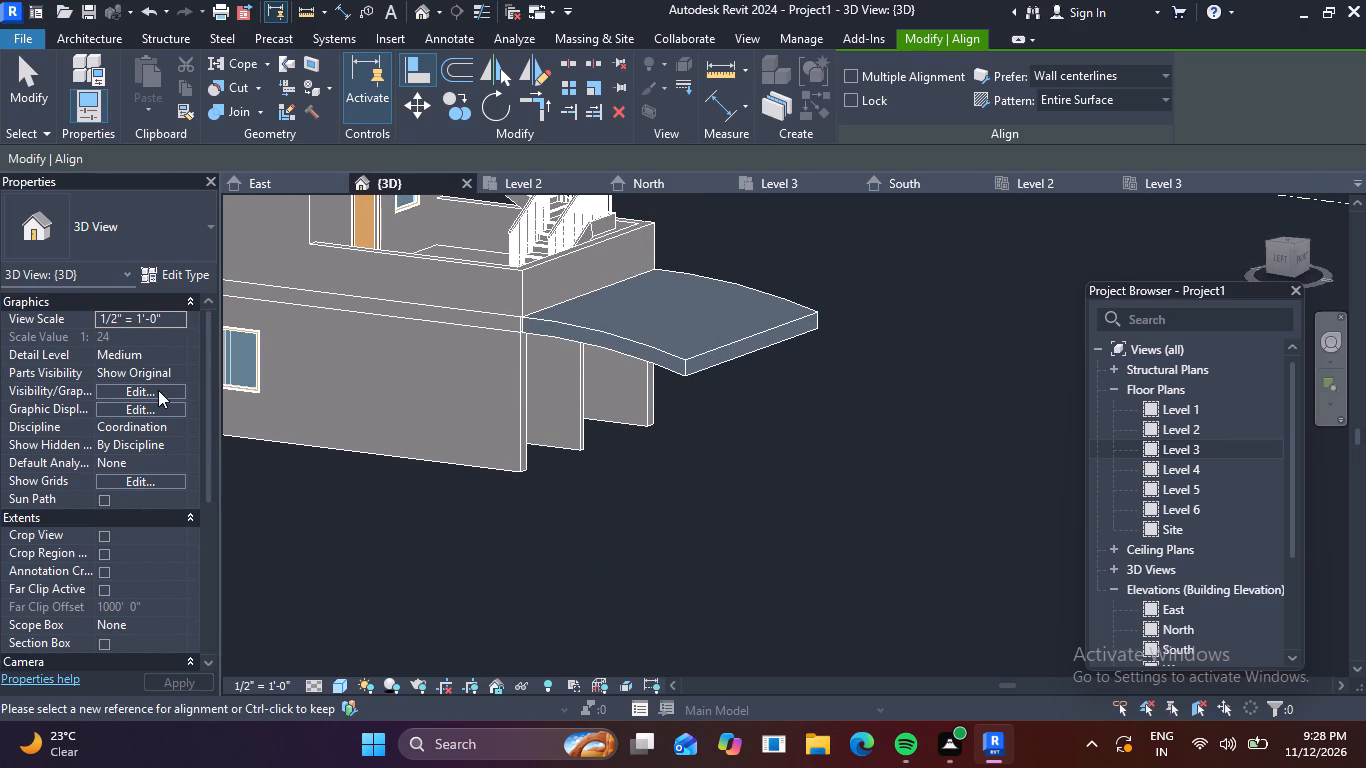
pyautogui.scroll(-10, 157, 395)
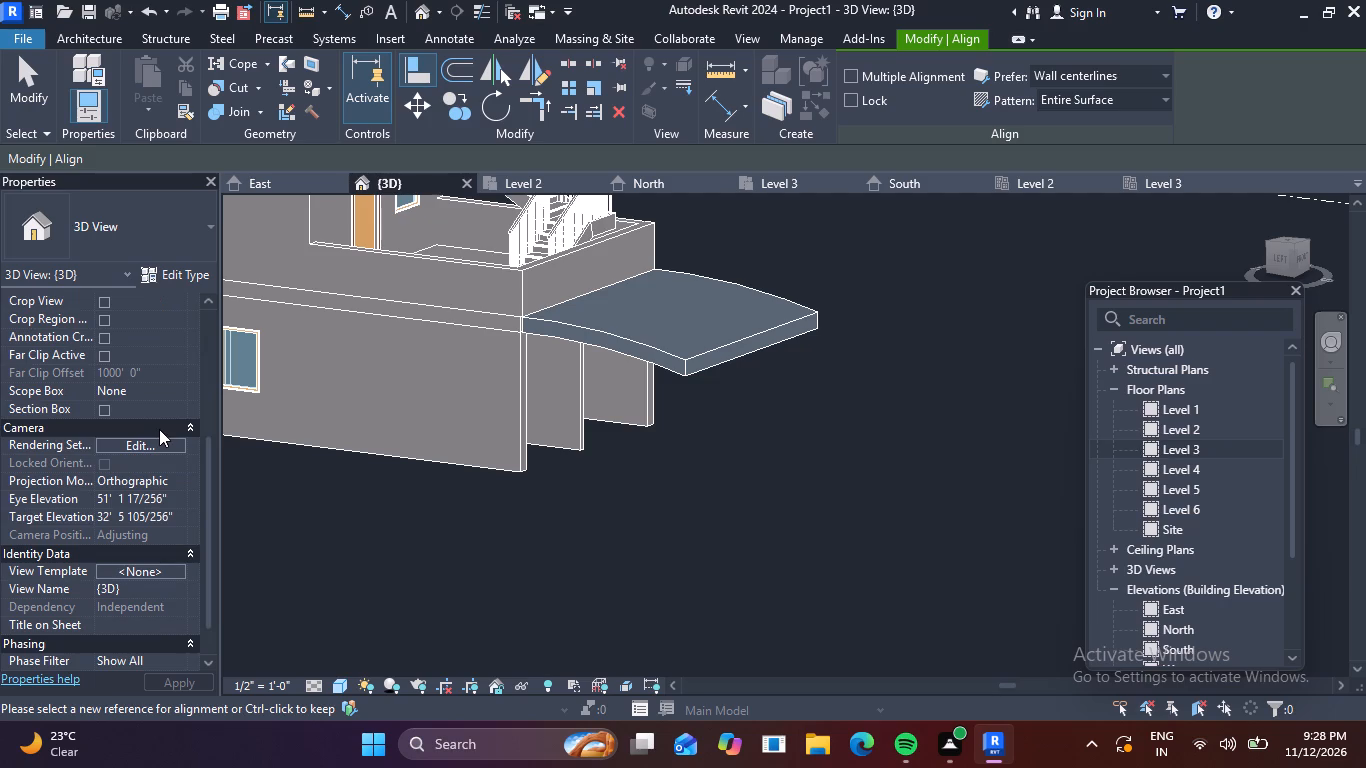
pyautogui.scroll(7, 158, 429)
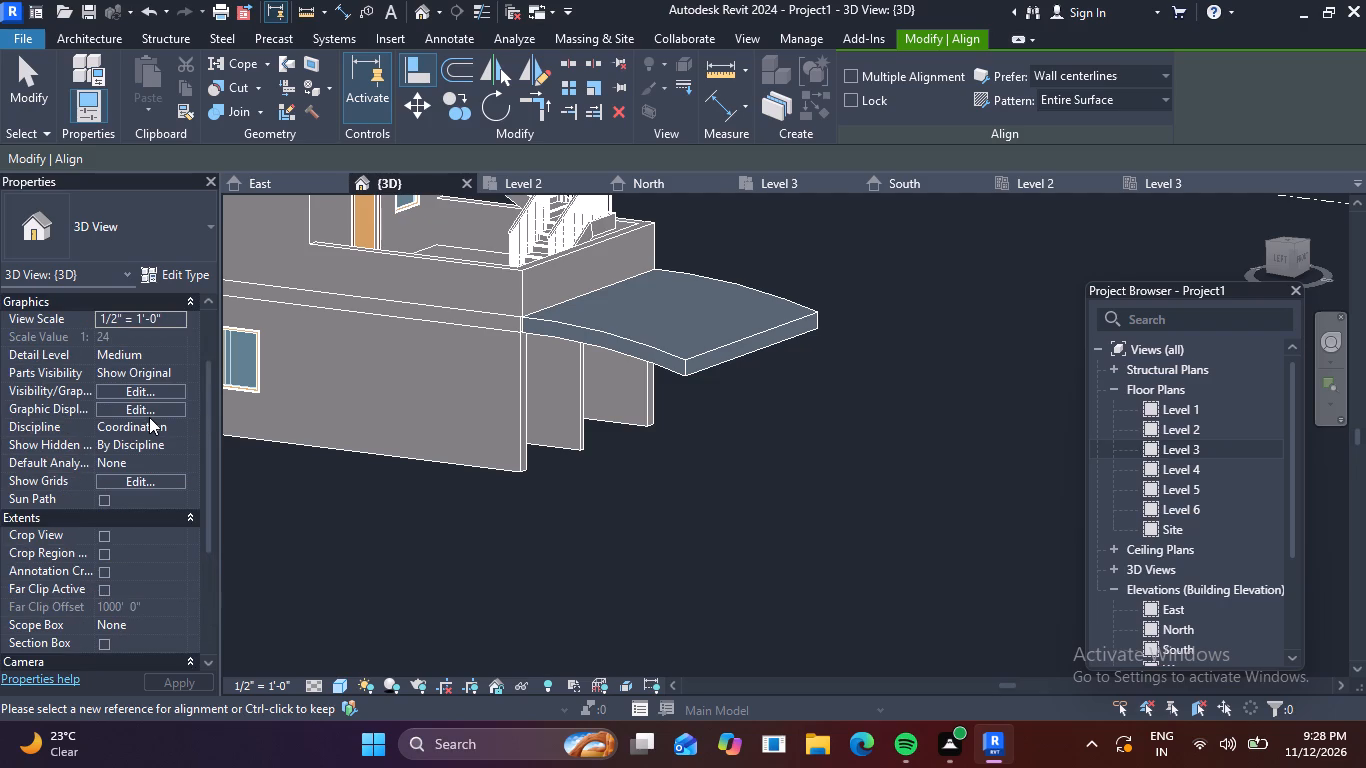
pyautogui.click(163, 316)
pyautogui.click(181, 318)
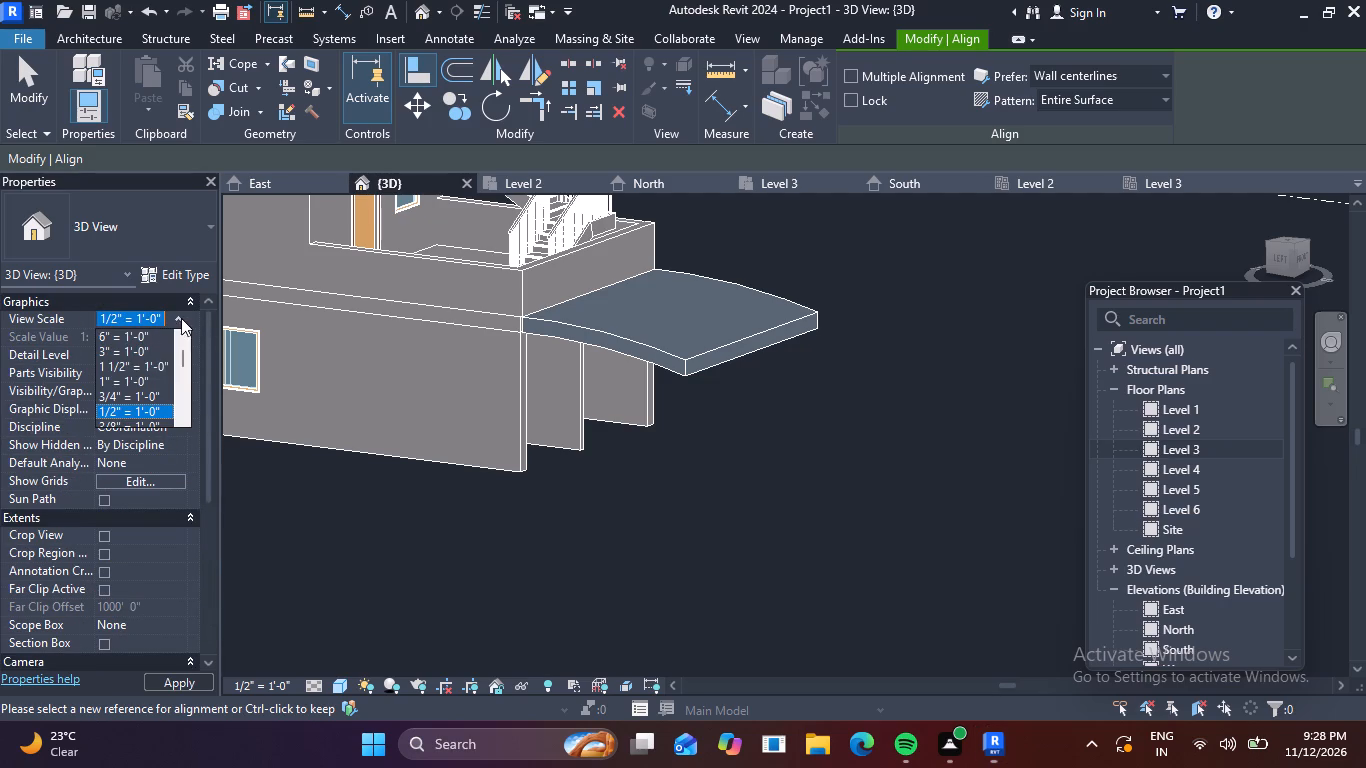
pyautogui.scroll(8, 129, 376)
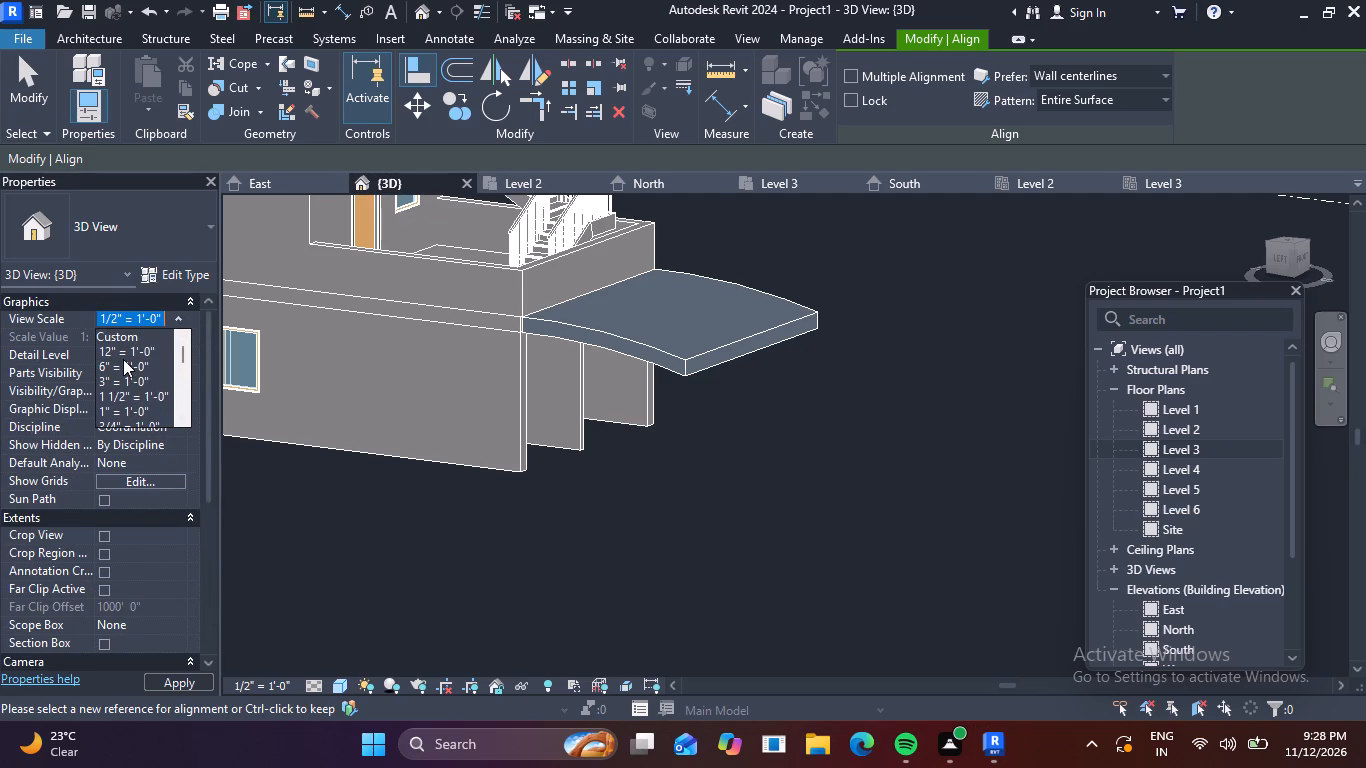
pyautogui.click(123, 355)
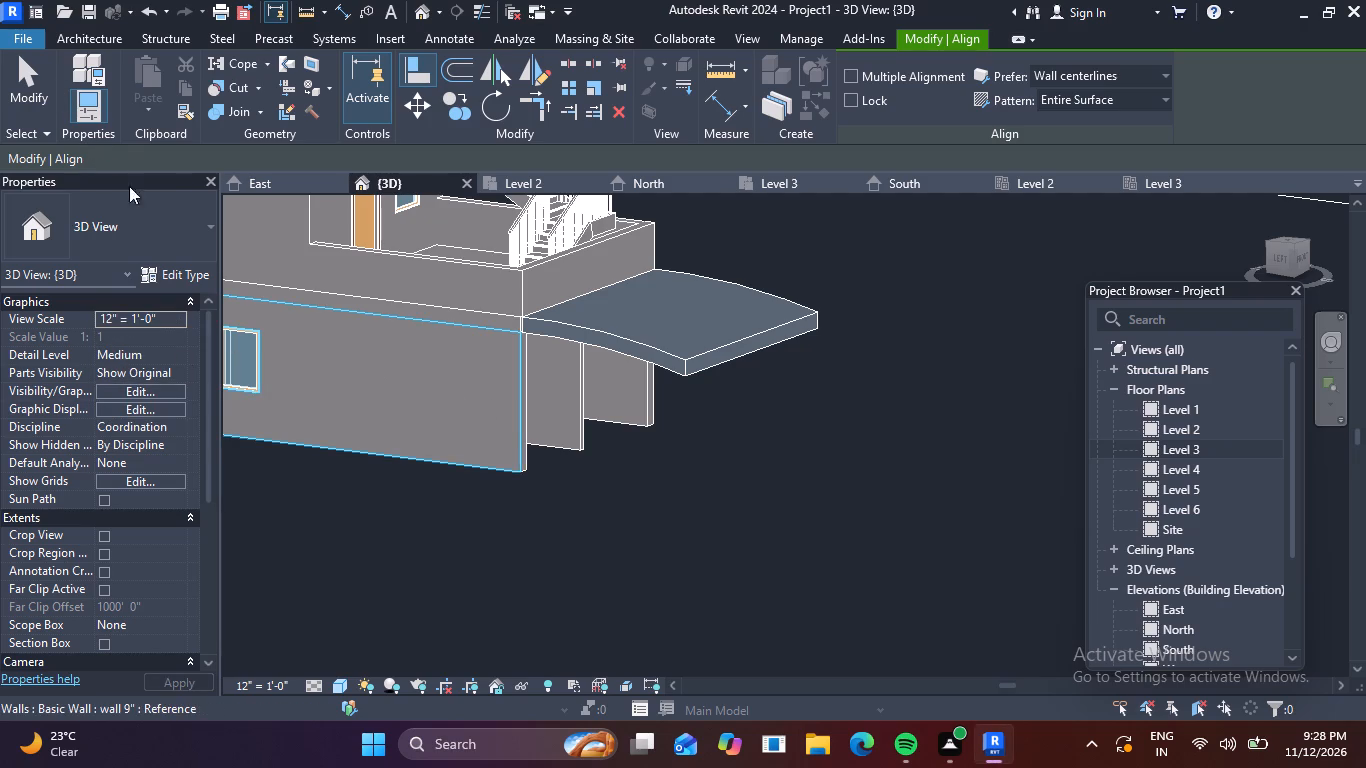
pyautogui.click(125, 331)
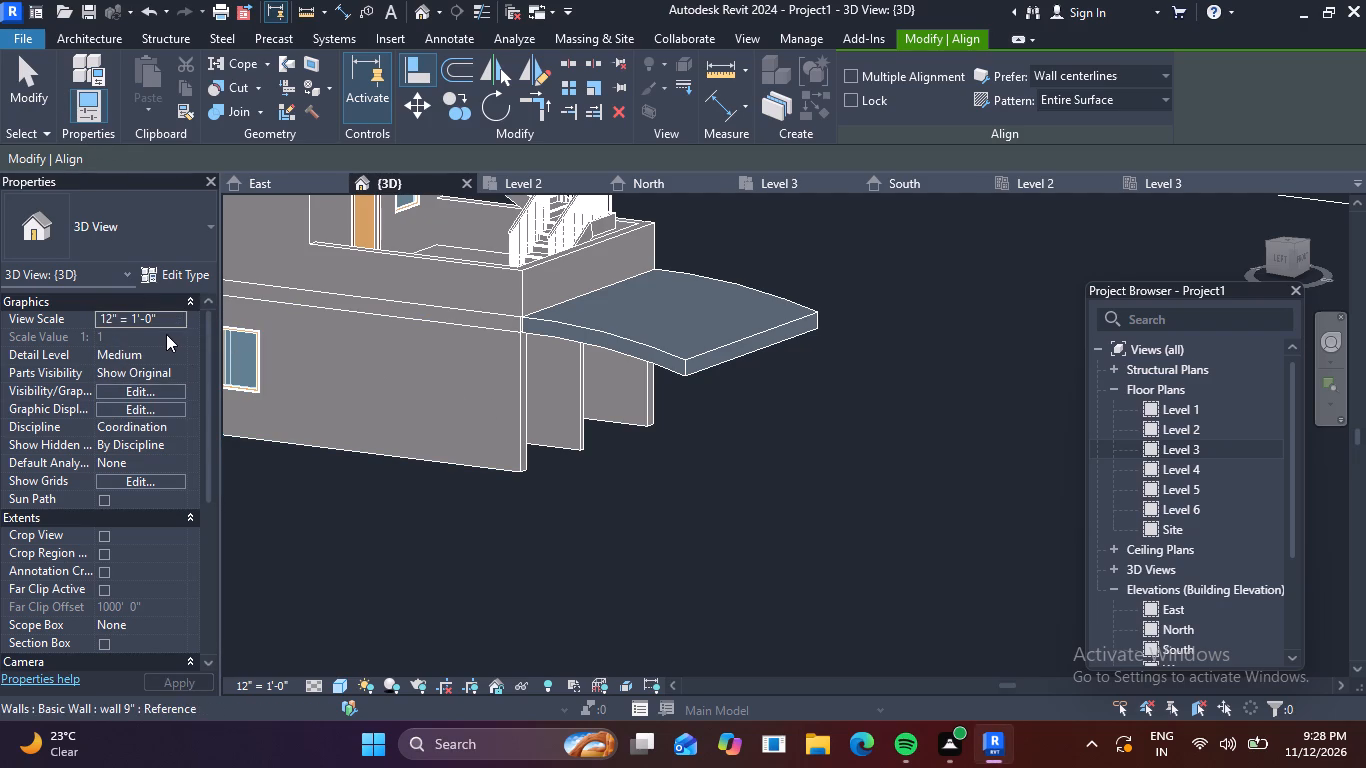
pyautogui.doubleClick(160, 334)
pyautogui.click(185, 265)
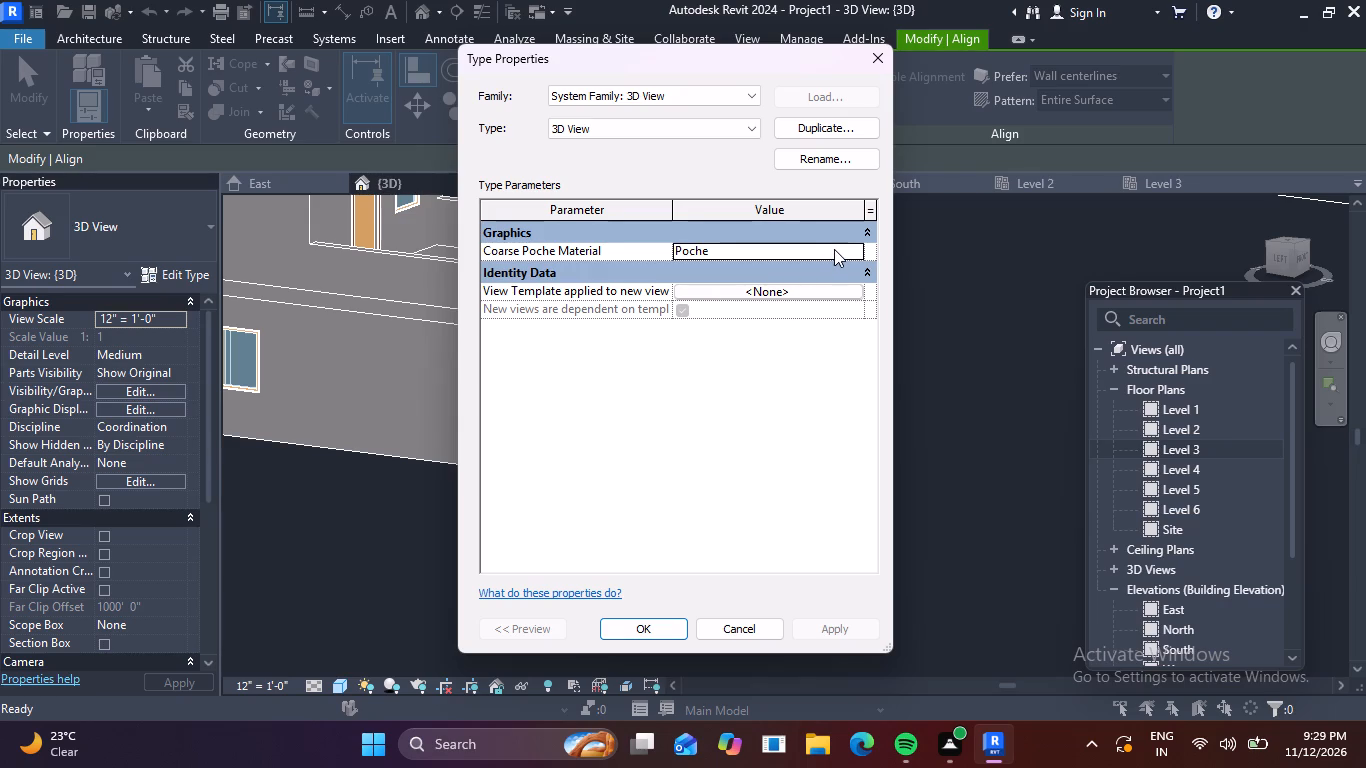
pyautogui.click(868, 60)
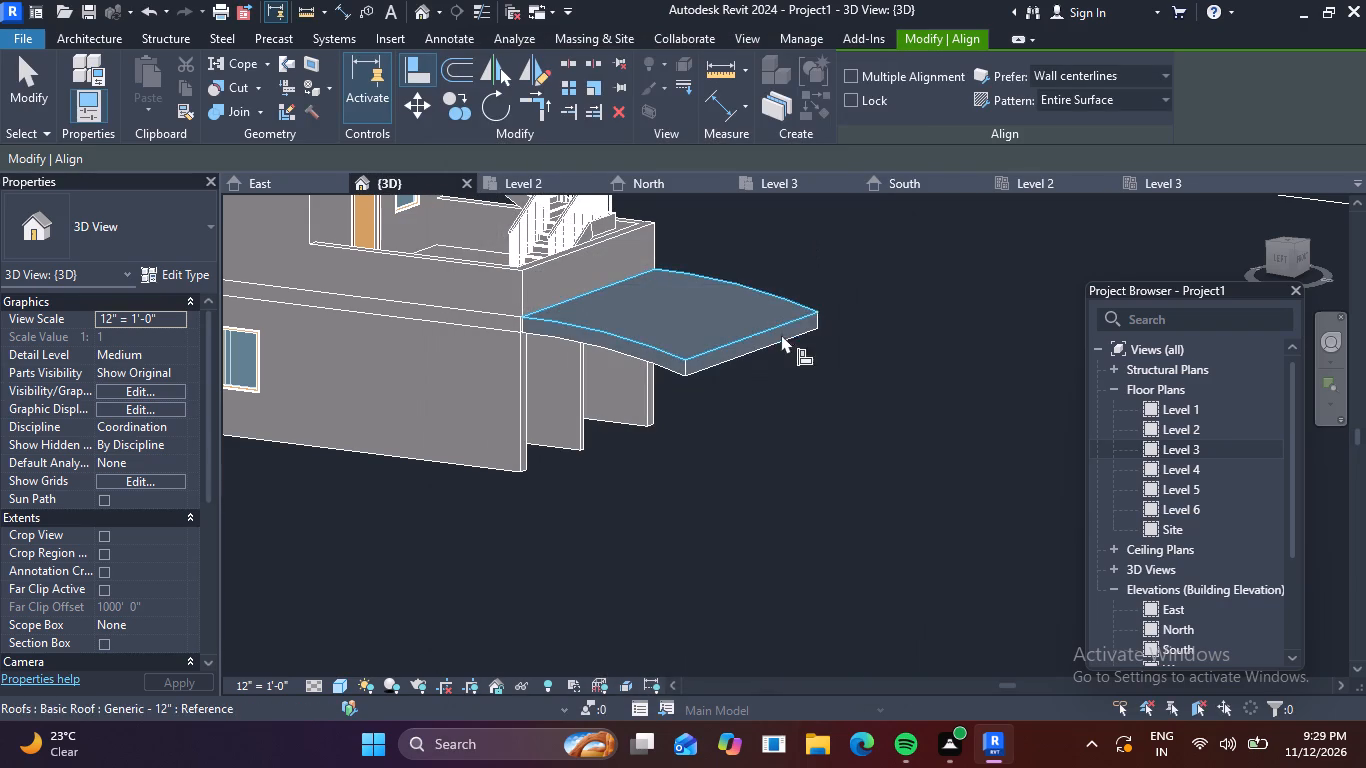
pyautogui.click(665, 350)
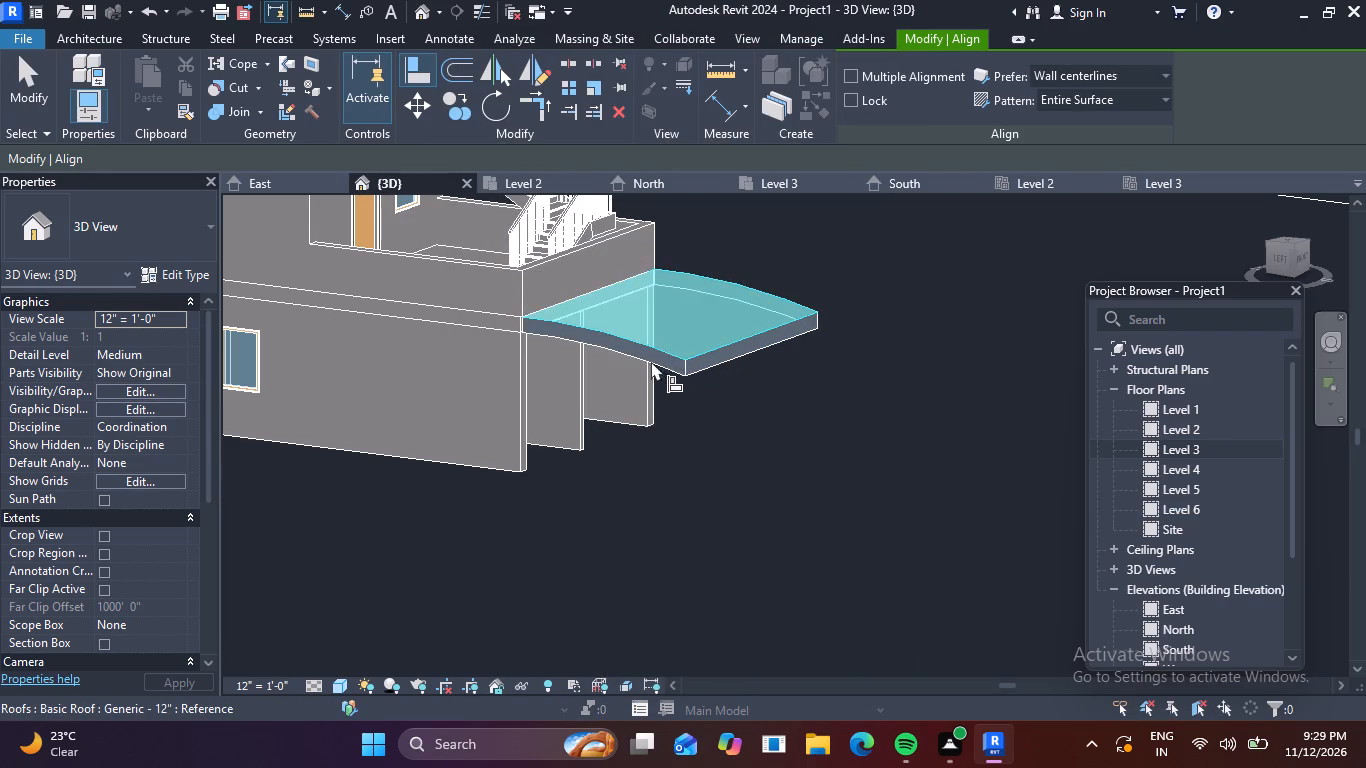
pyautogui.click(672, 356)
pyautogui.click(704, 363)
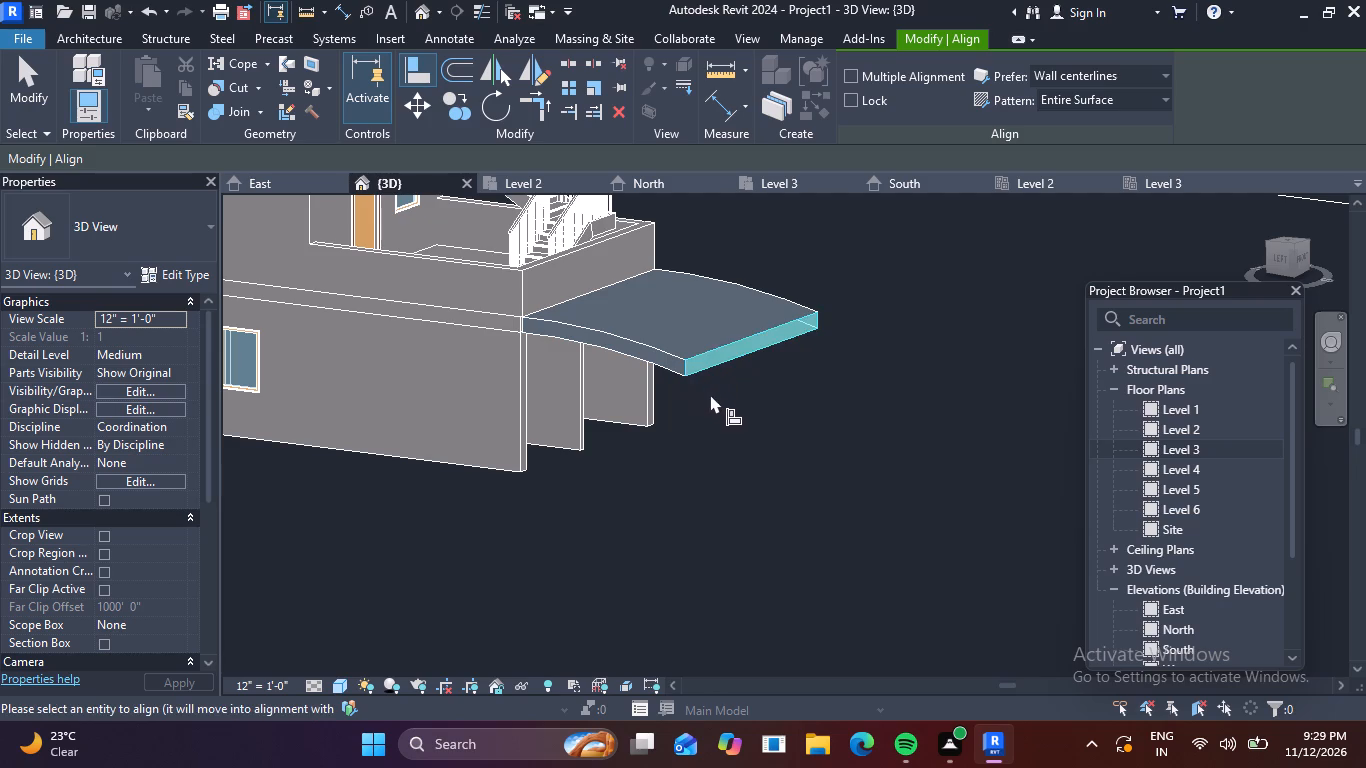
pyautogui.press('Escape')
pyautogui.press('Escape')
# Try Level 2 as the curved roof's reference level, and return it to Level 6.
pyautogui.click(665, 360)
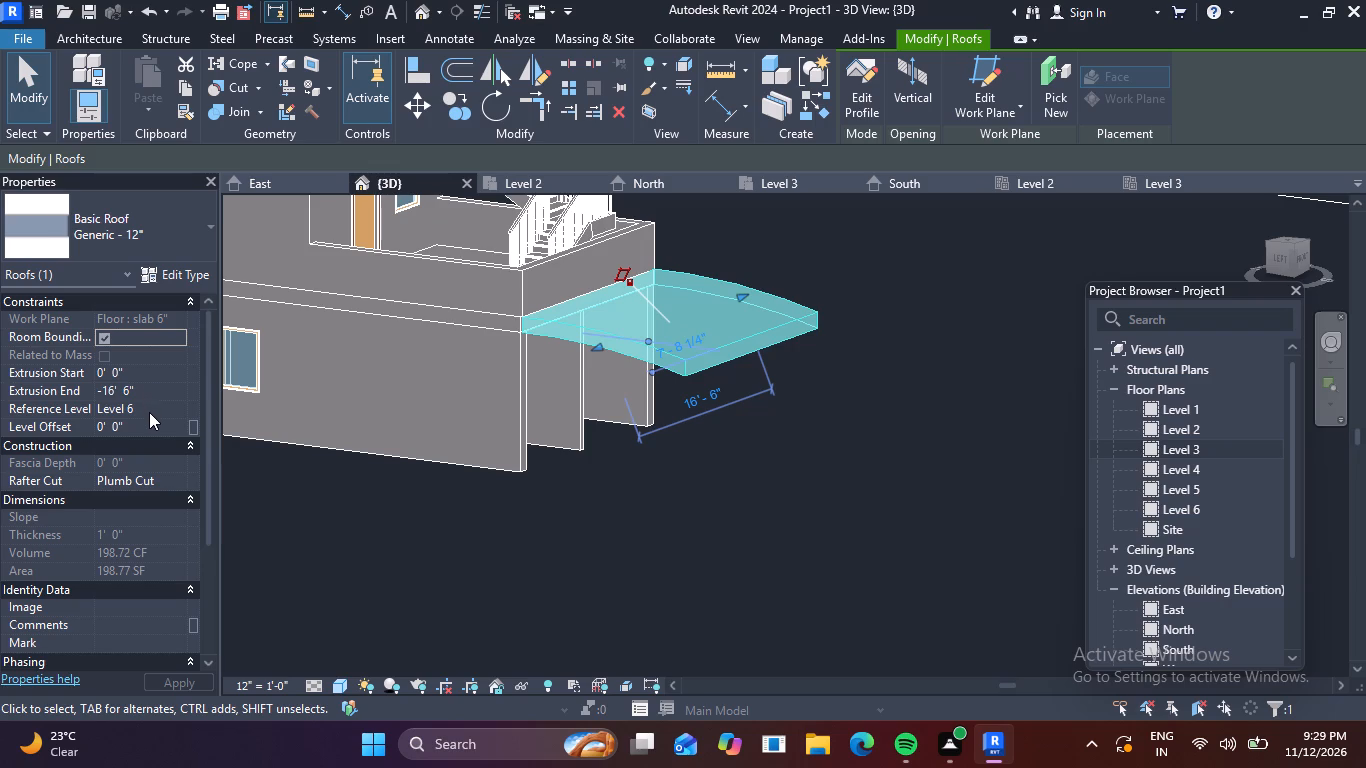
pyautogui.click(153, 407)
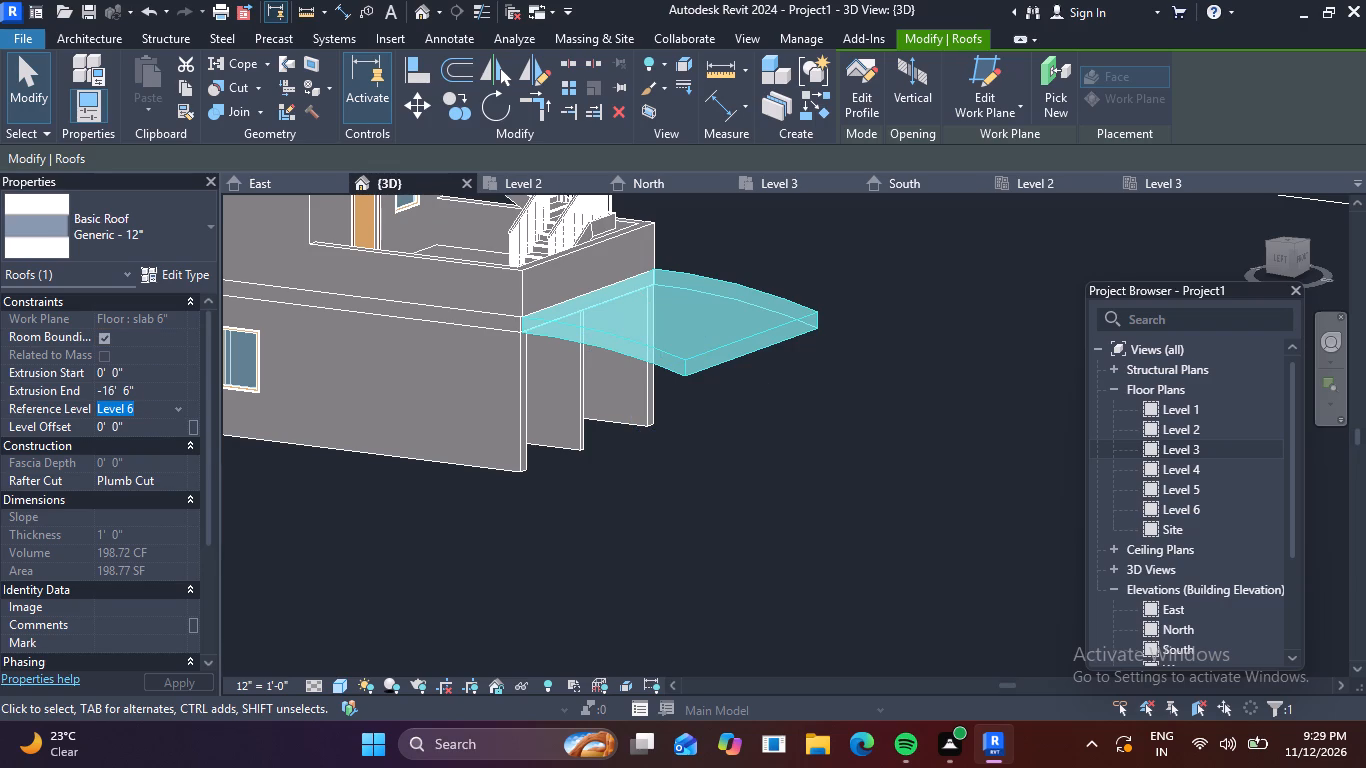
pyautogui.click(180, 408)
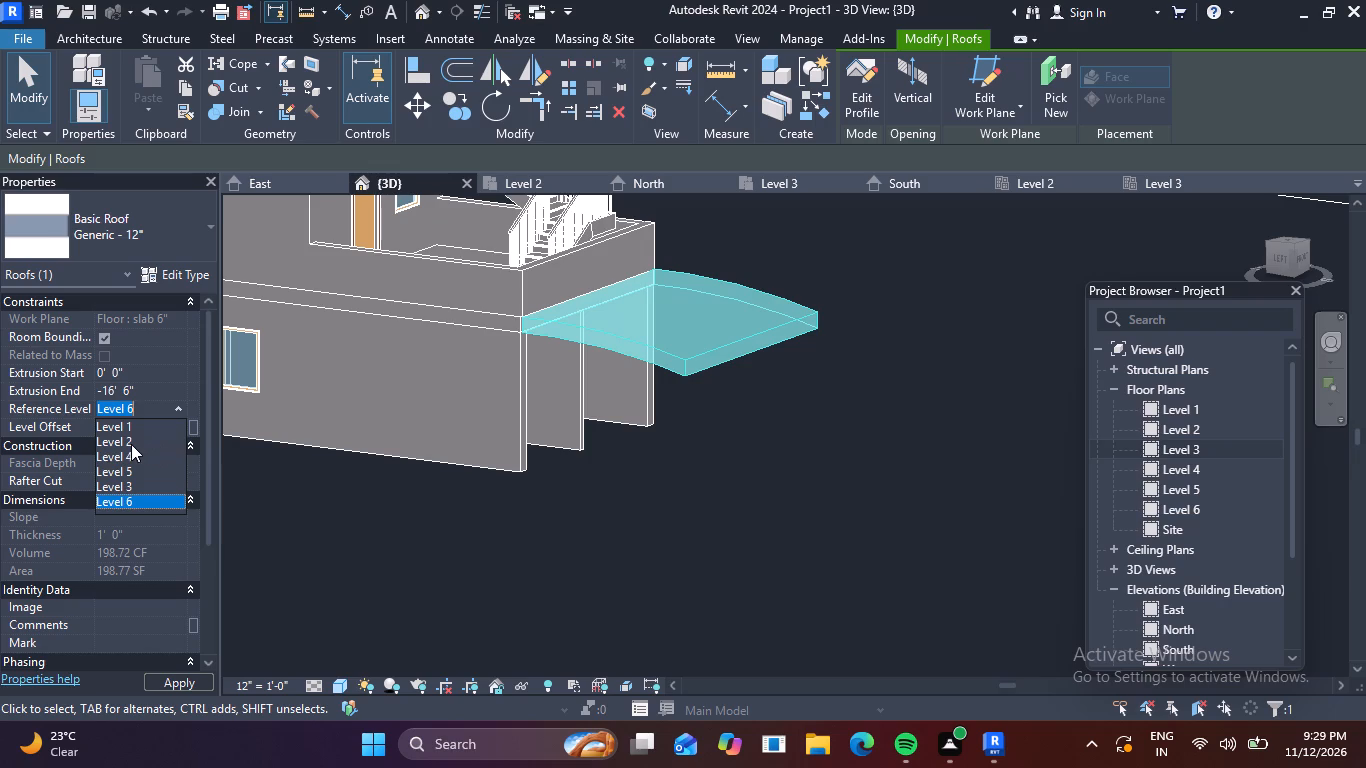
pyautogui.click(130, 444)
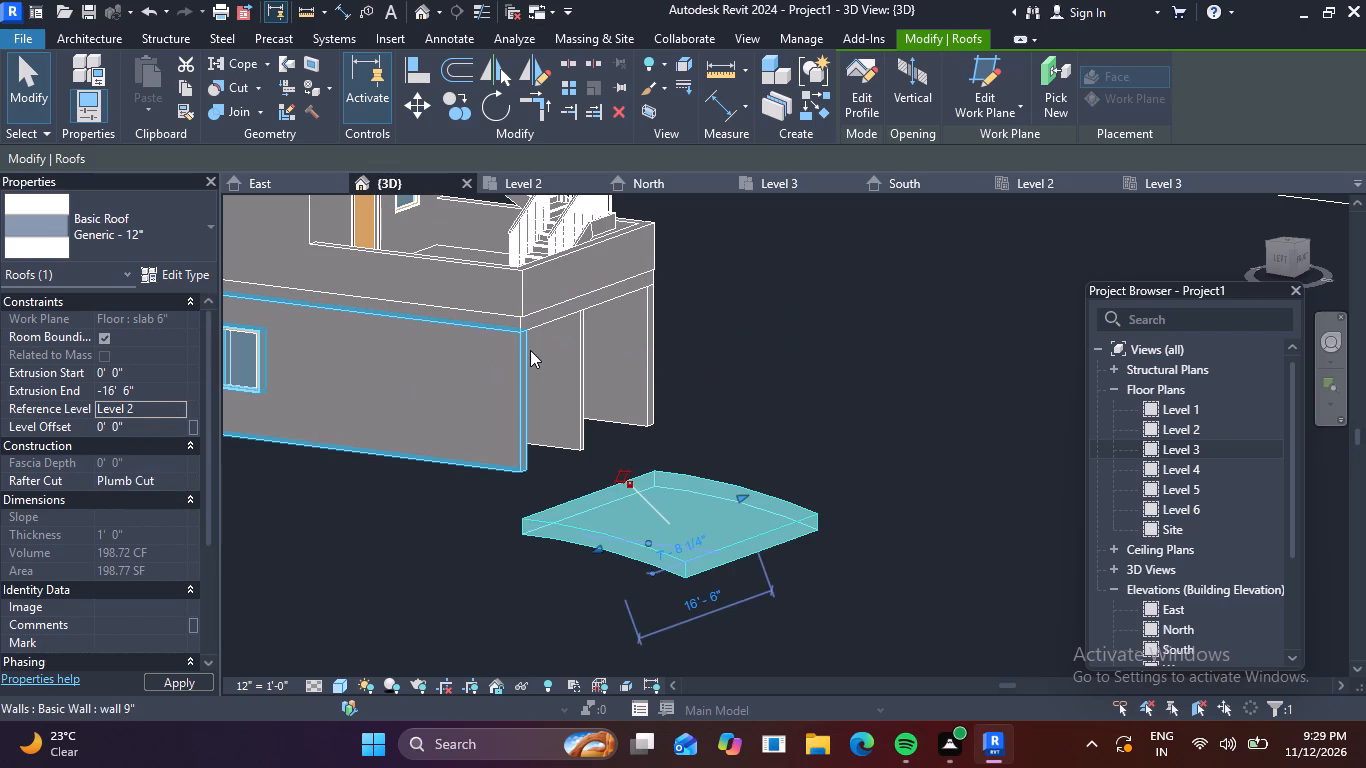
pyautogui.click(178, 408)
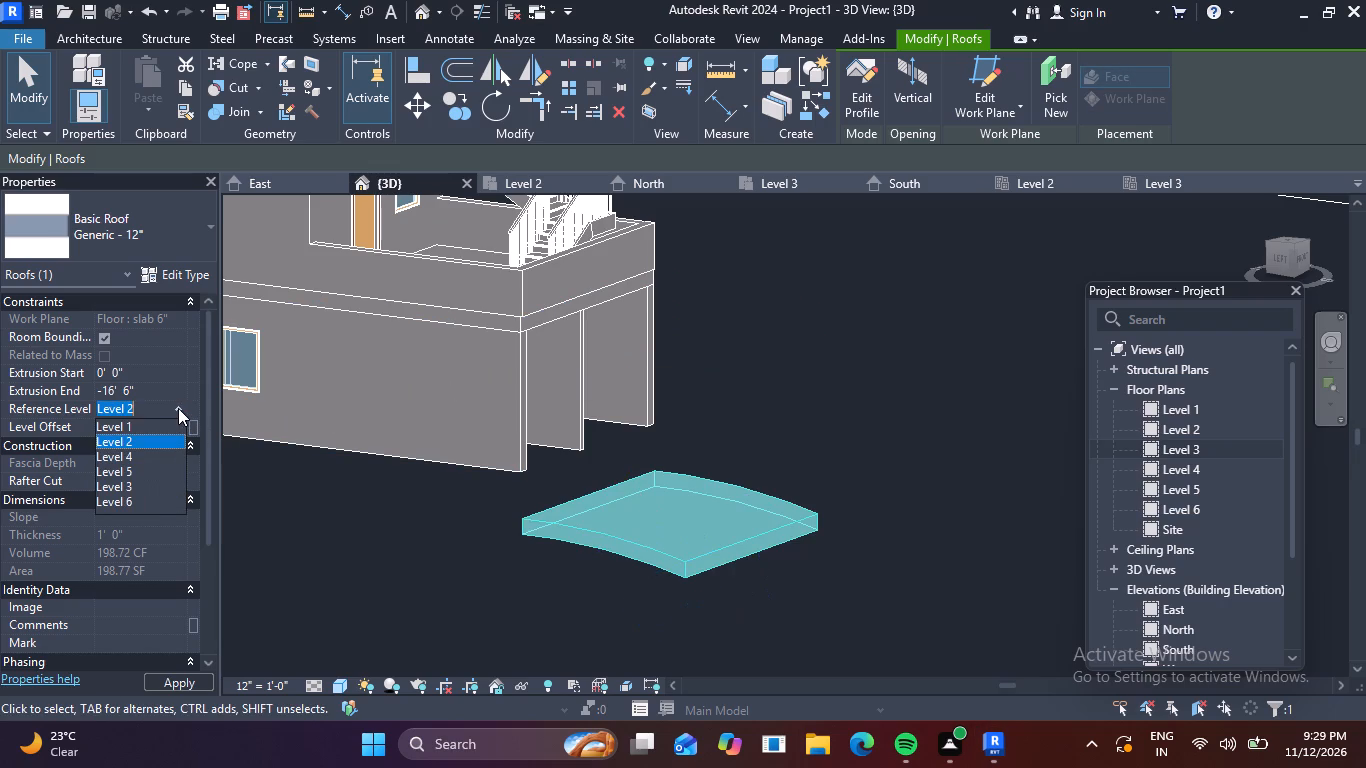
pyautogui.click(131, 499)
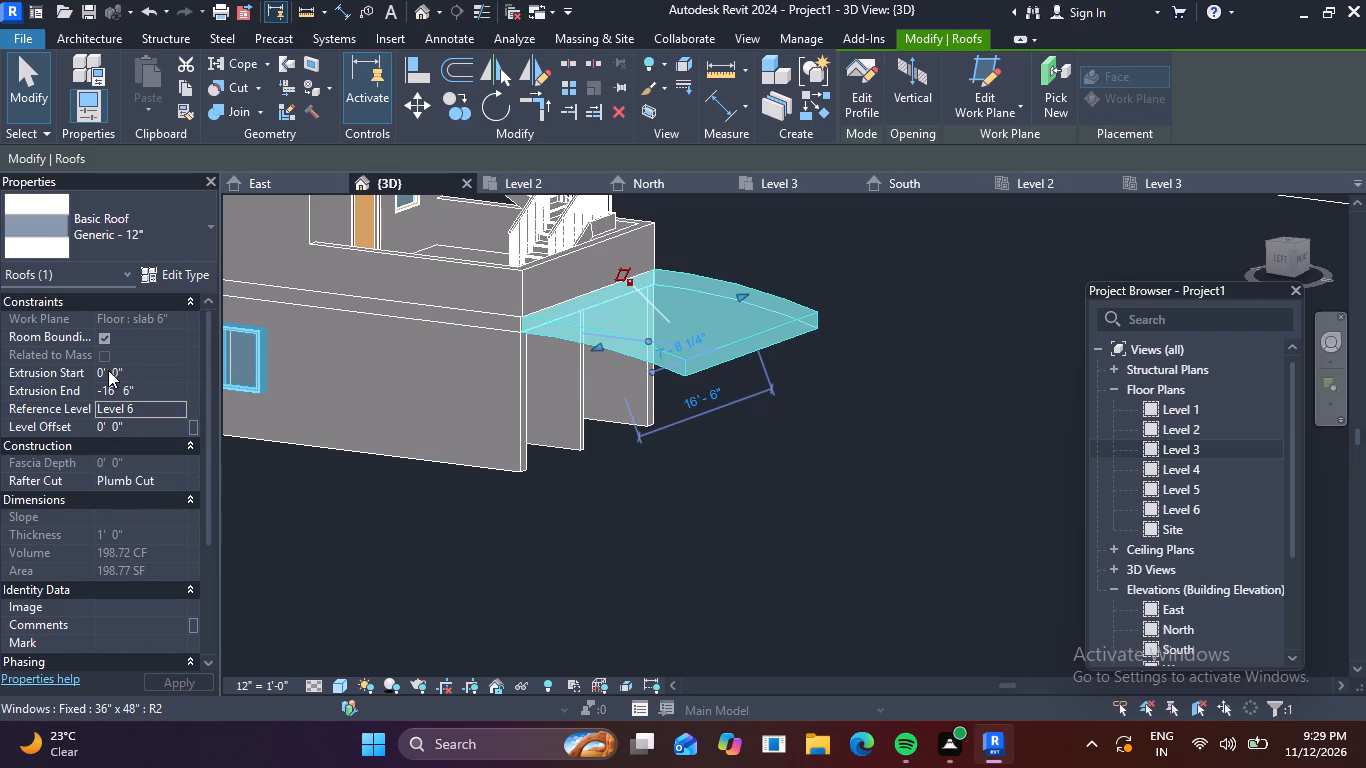
# Set the structure layer thickness of the curved roof's Generic - 12" type to 4" and apply the type change.
pyautogui.scroll(-7, 170, 404)
pyautogui.scroll(7, 166, 415)
pyautogui.scroll(-3, 146, 485)
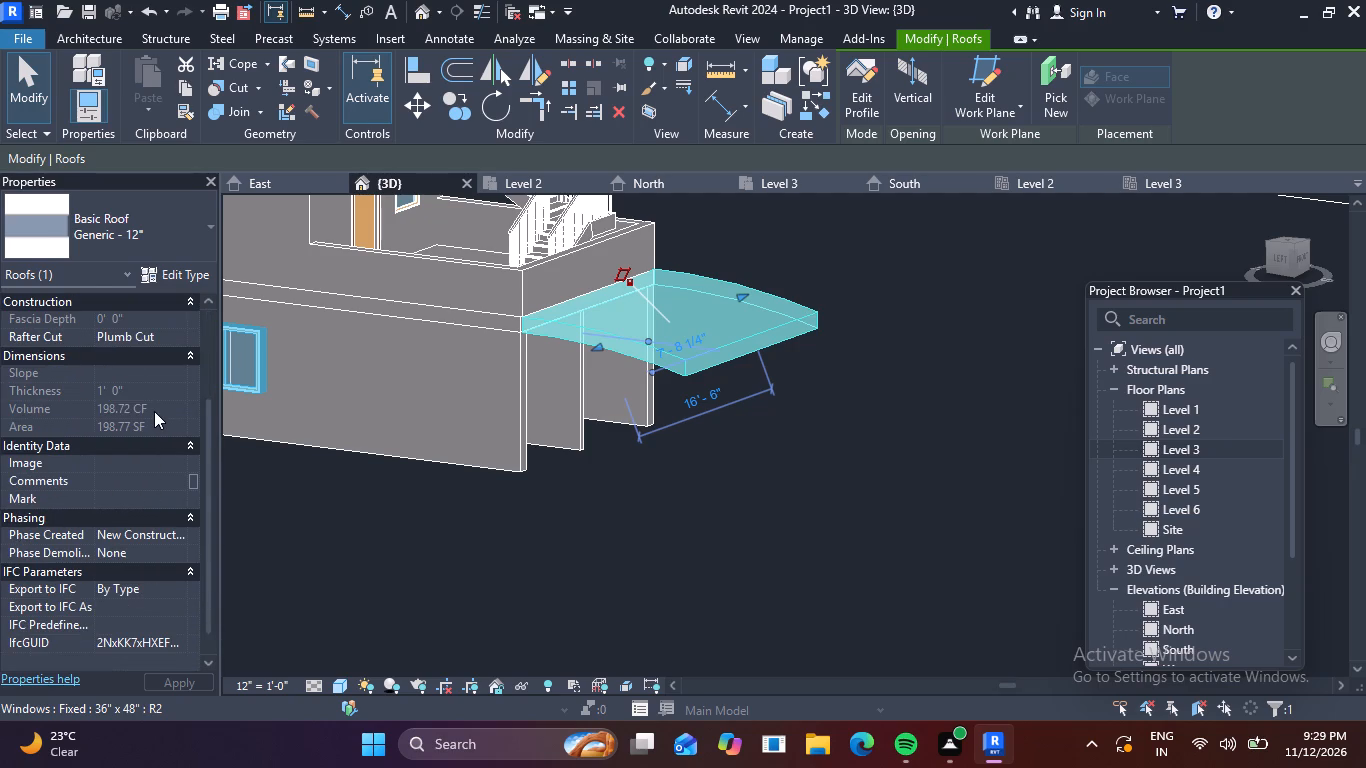
pyautogui.click(176, 271)
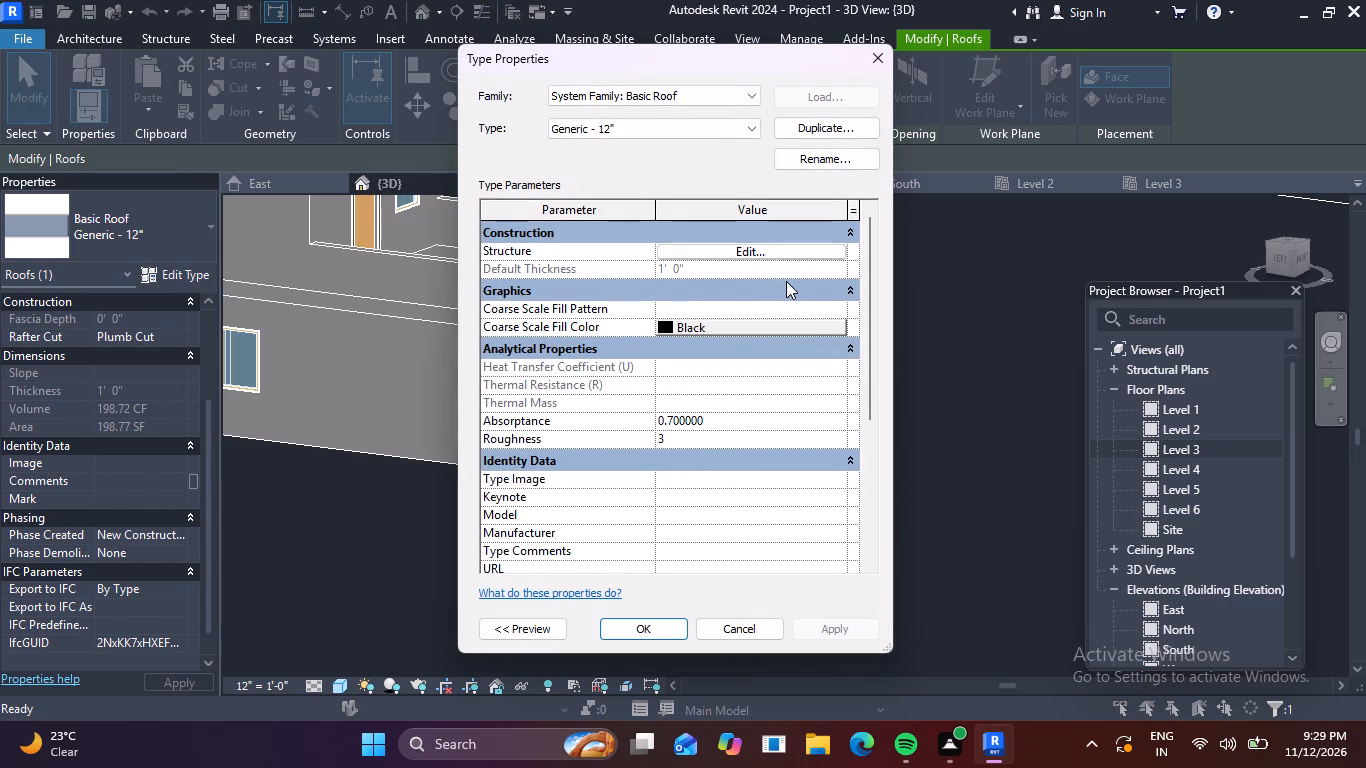
pyautogui.click(733, 269)
pyautogui.doubleClick(759, 248)
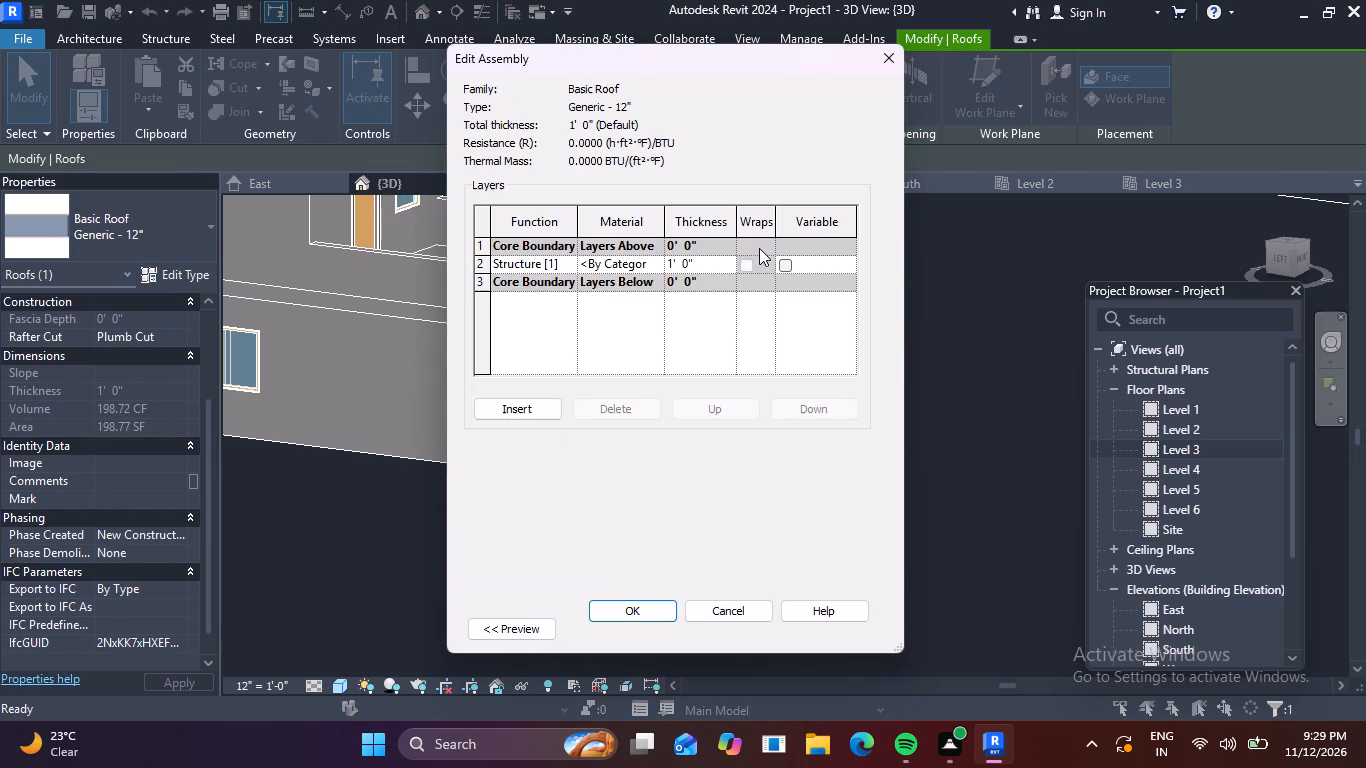
pyautogui.click(704, 264)
pyautogui.press('BackSpace')
pyautogui.press('F4')
pyautogui.hotkey('shift', '"')
pyautogui.press('BackSpace')
pyautogui.press('F4')
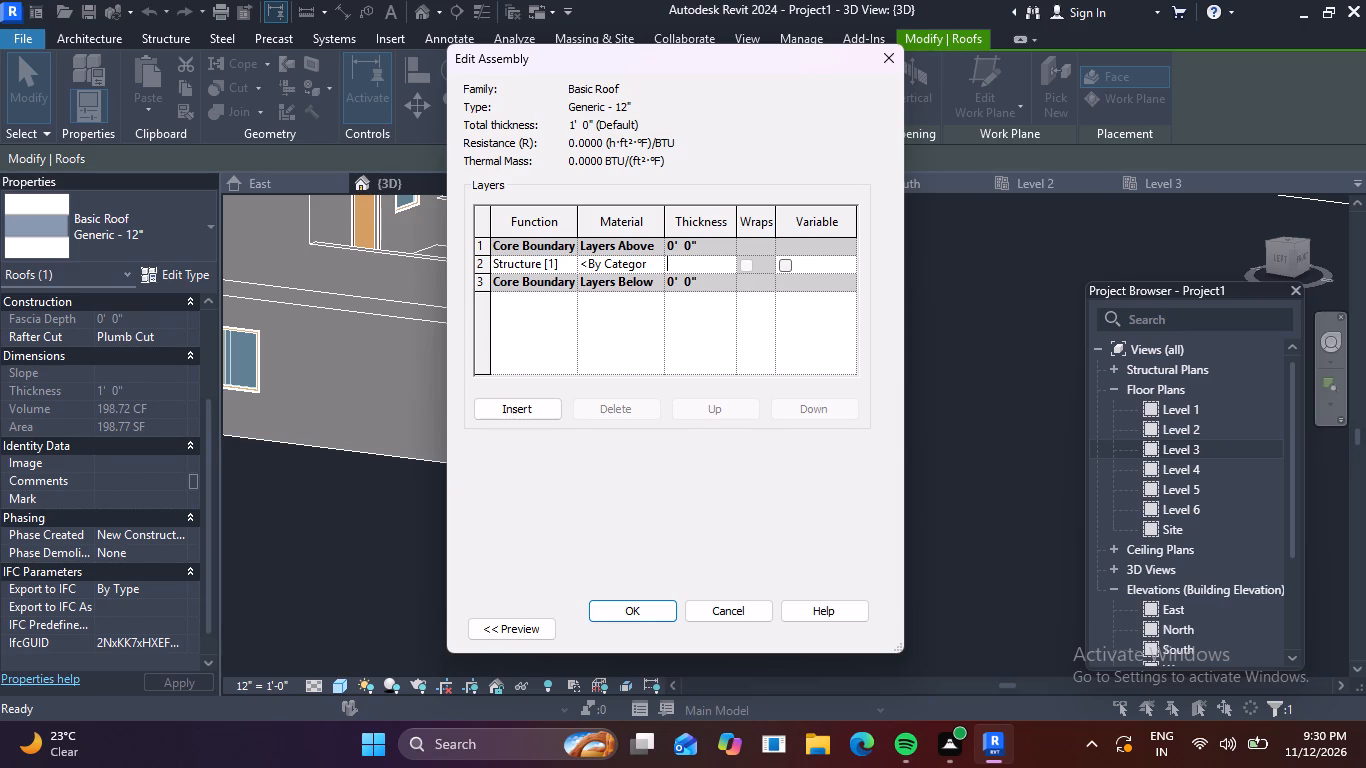
pyautogui.press('4')
pyautogui.hotkey('shift', '"')
pyautogui.click(643, 616)
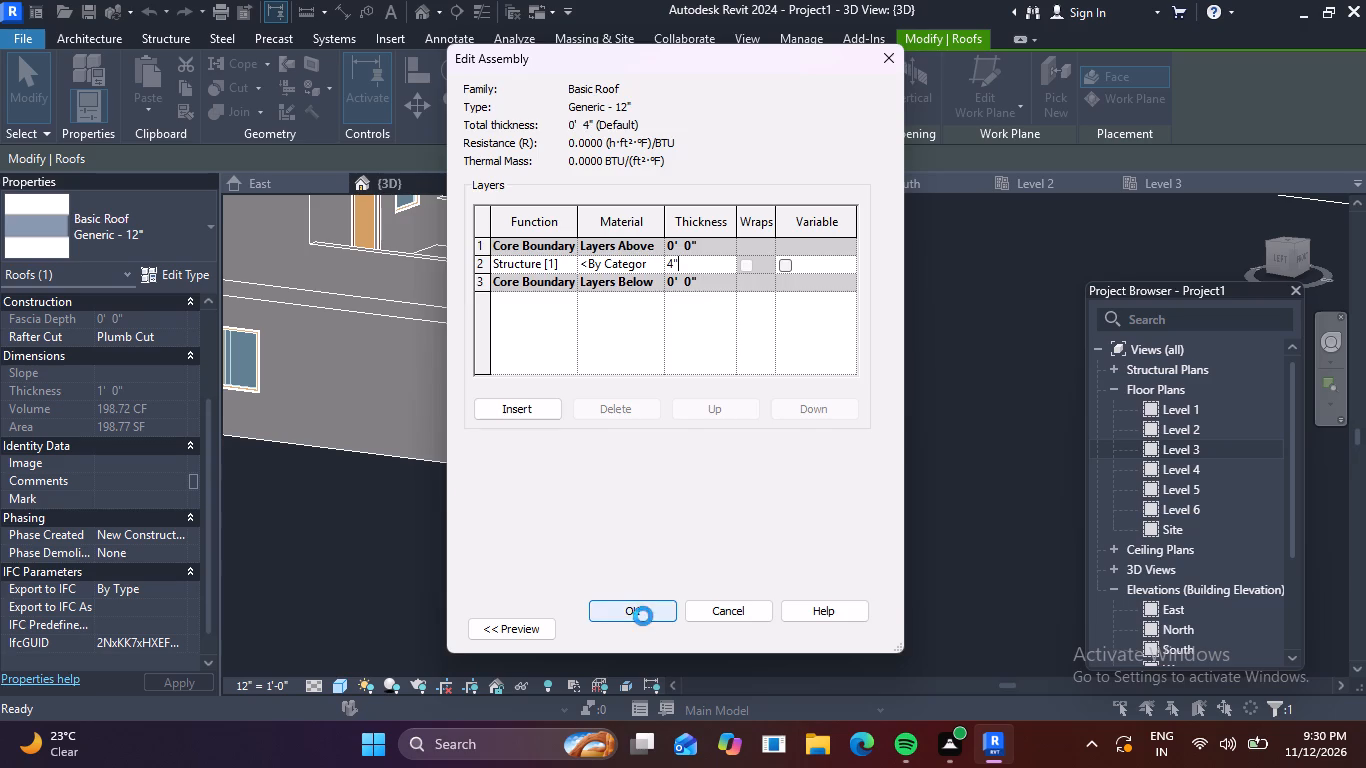
pyautogui.click(645, 635)
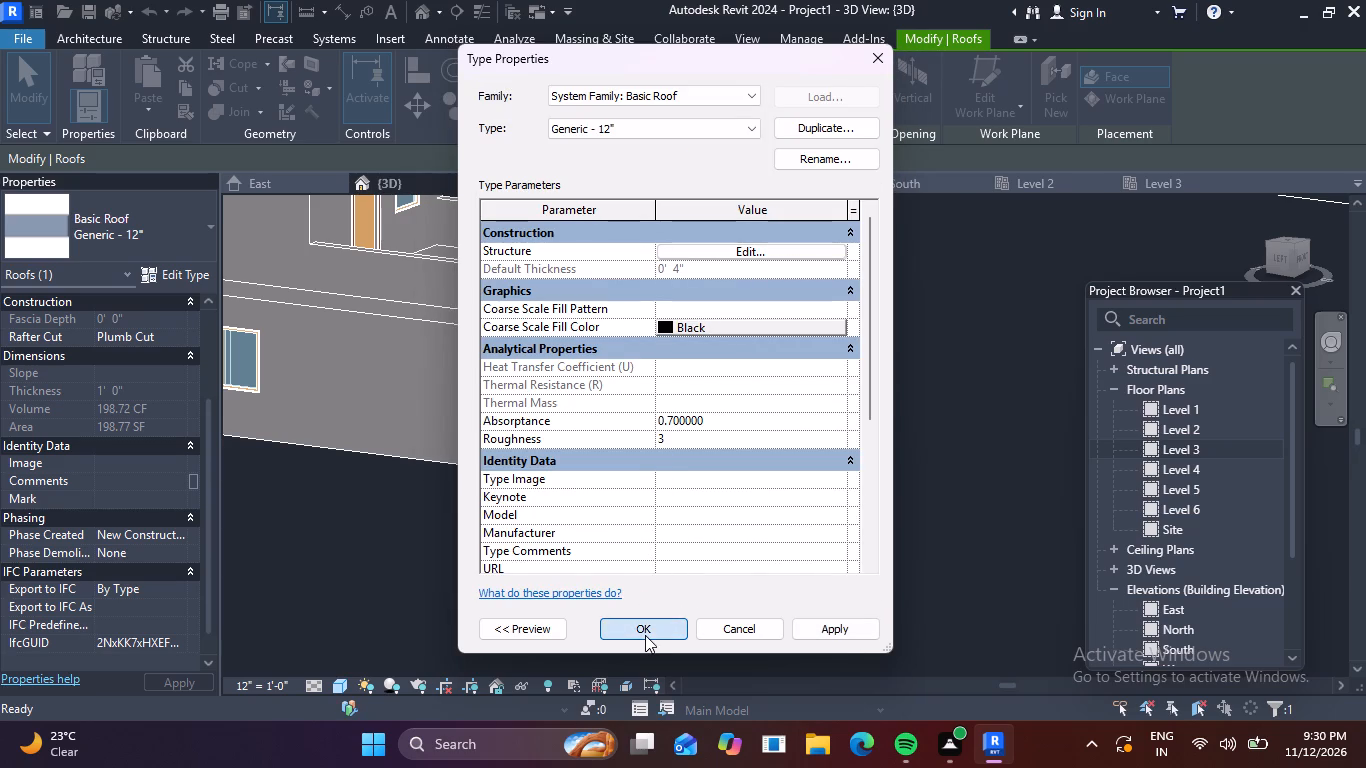
pyautogui.scroll(-2, 717, 437)
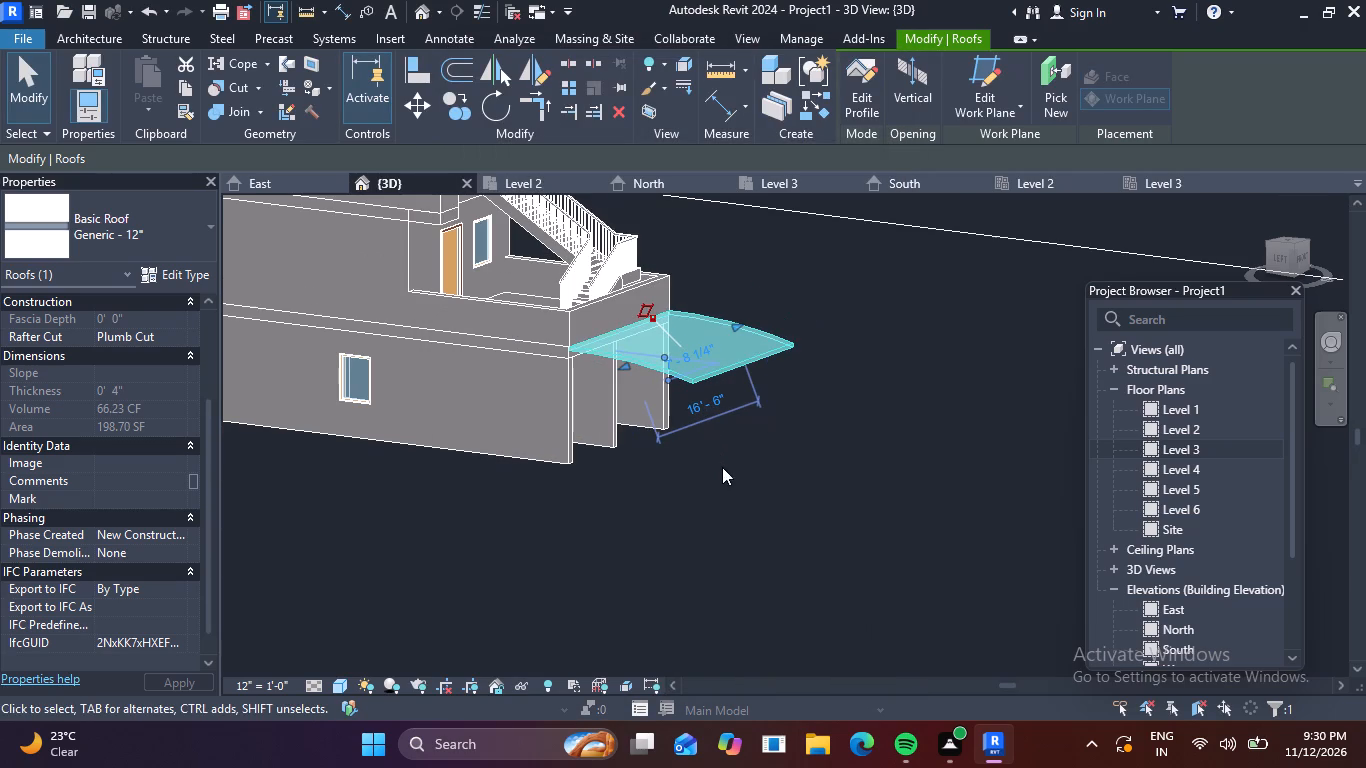
pyautogui.press('Escape')
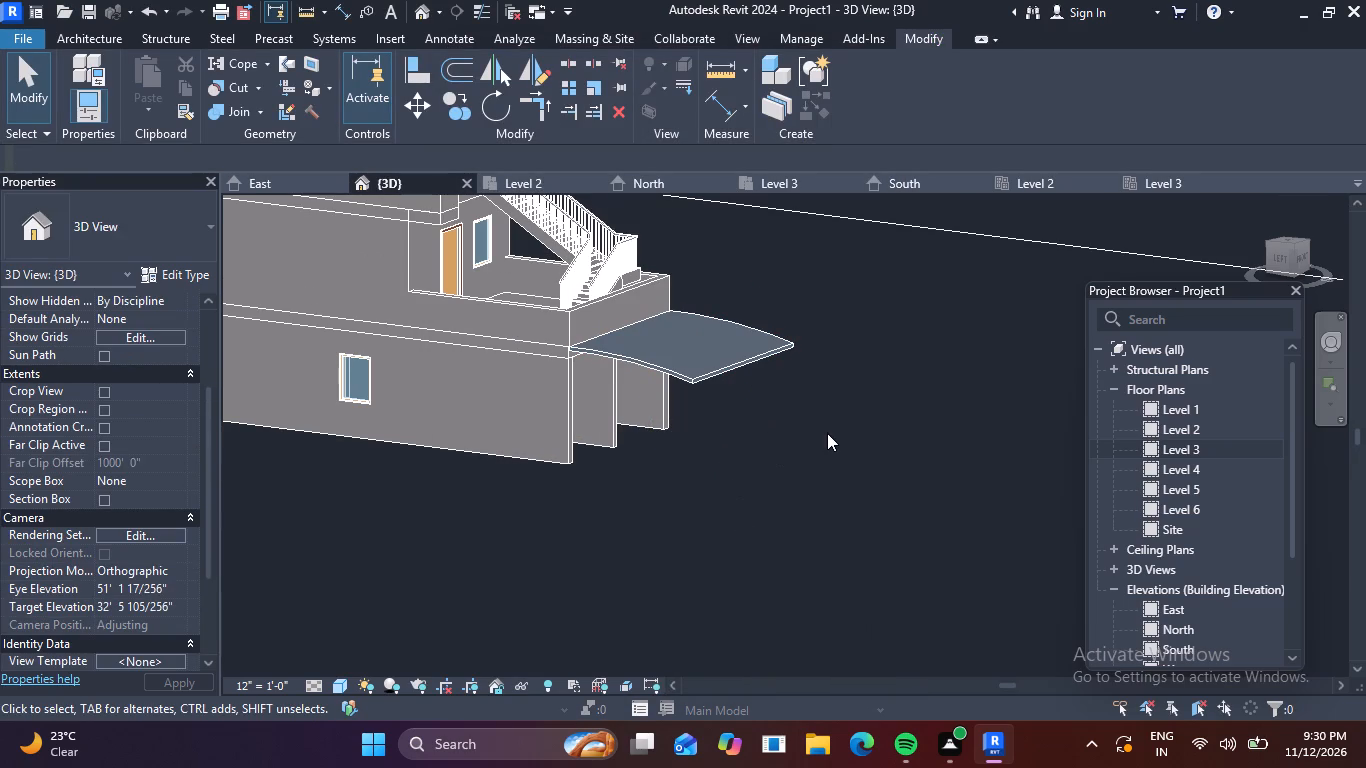
pyautogui.keyDown('shift'); pyautogui.moveTo(827, 443); pyautogui.dragTo(562, 428, button='middle'); pyautogui.keyUp('shift')
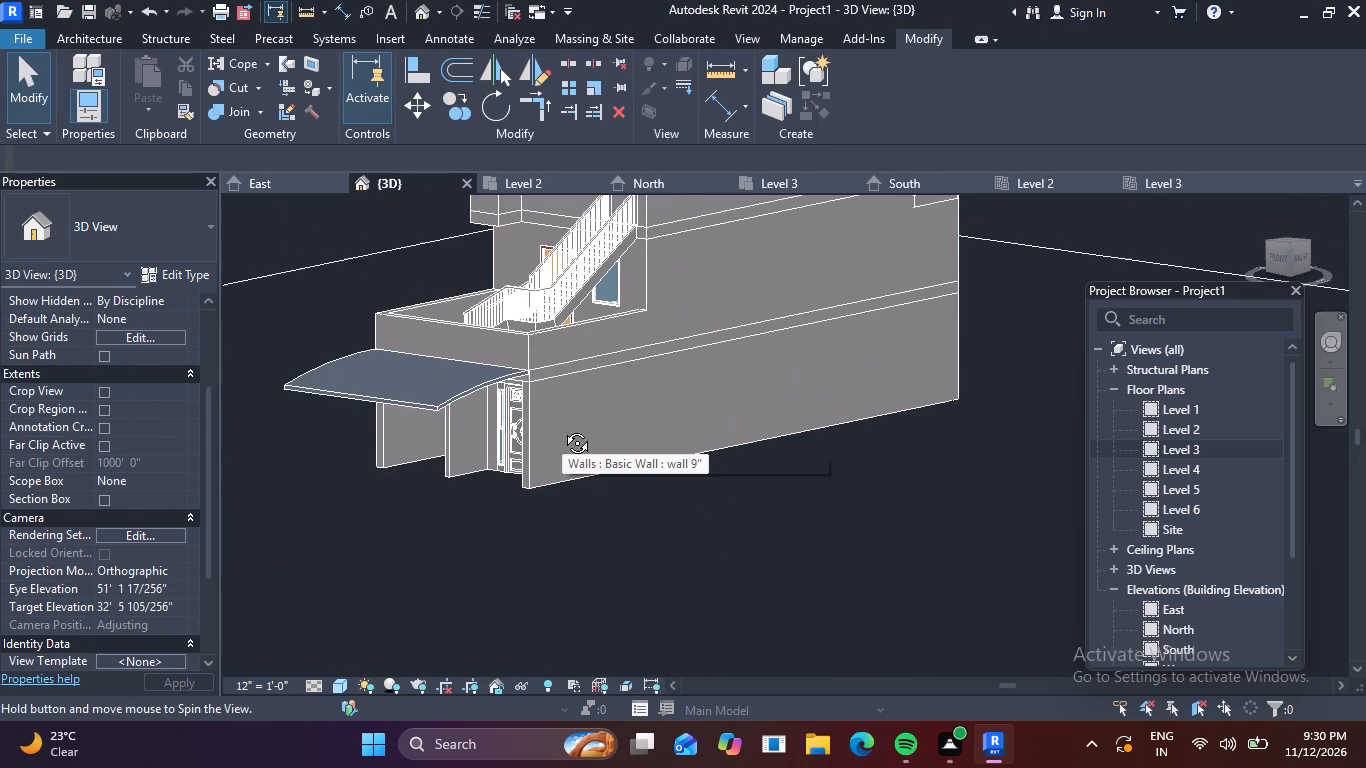
# Examine the front of the building and the curved canopy in the Level 1 floor plan and the East elevation.
pyautogui.keyDown('shift'); pyautogui.moveTo(562, 428); pyautogui.dragTo(571, 431, button='middle'); pyautogui.keyUp('shift')
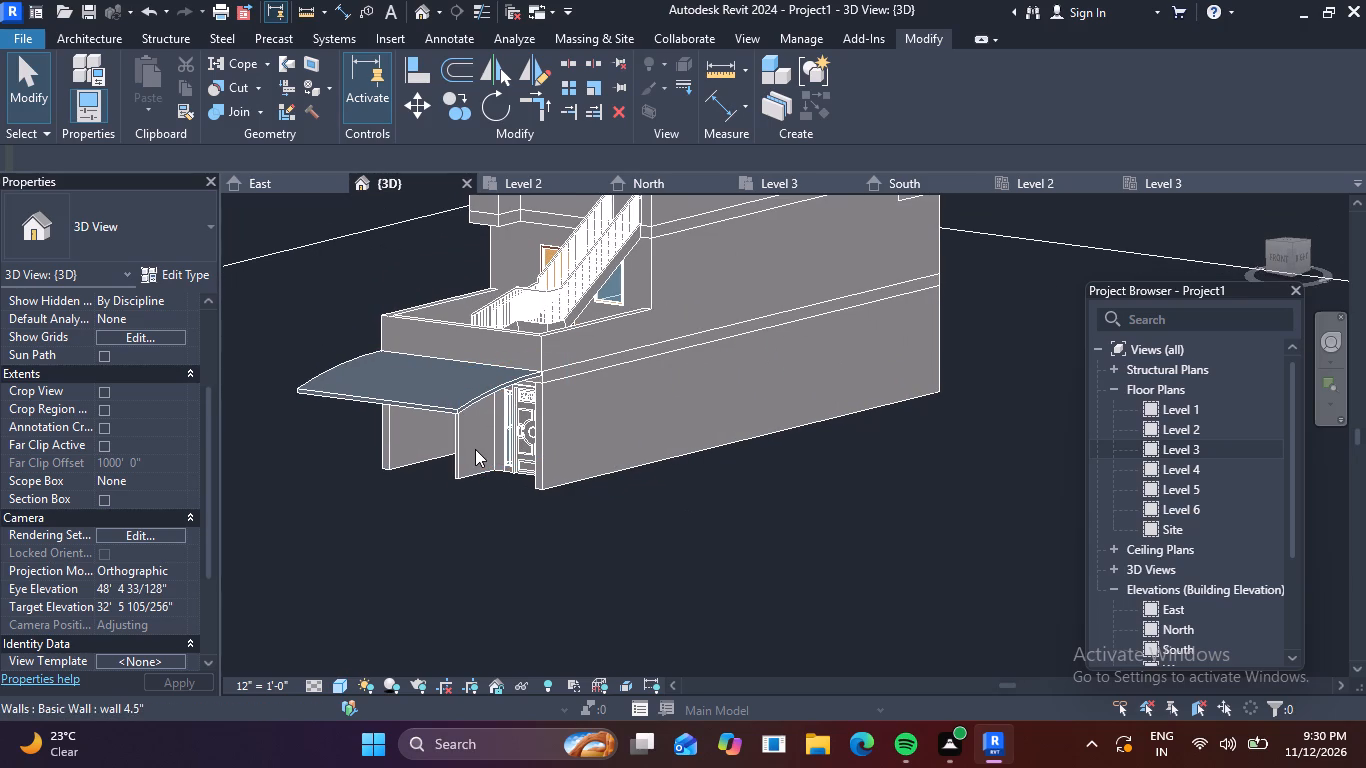
pyautogui.click(1161, 404)
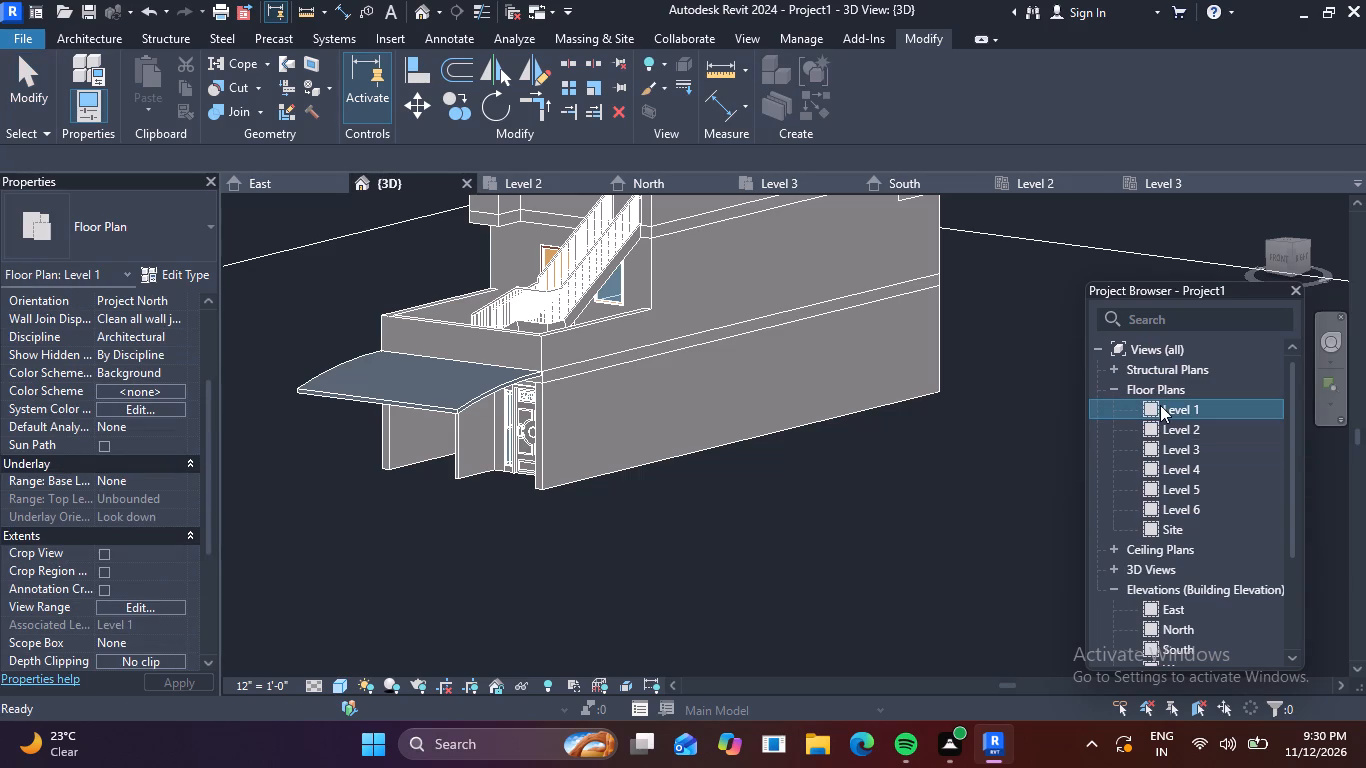
pyautogui.click(1160, 405)
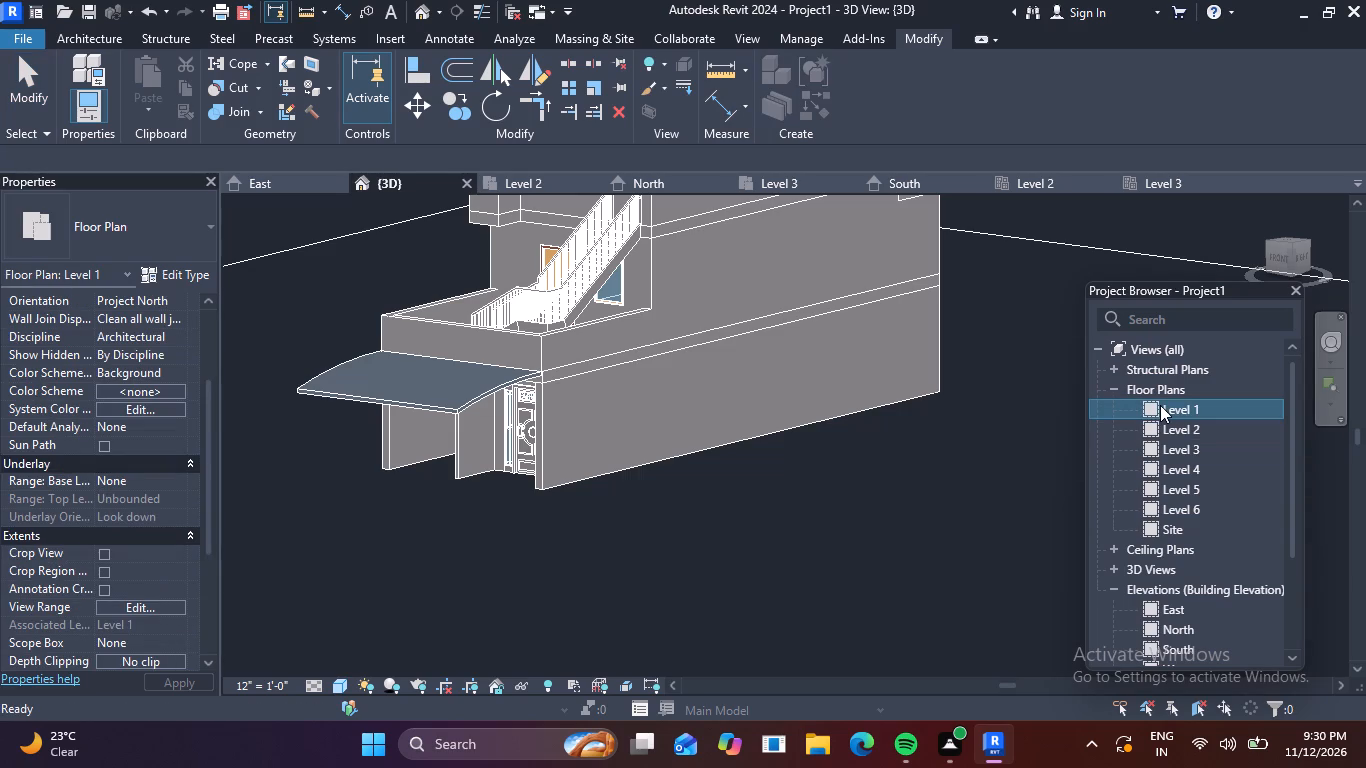
pyautogui.doubleClick(1160, 405)
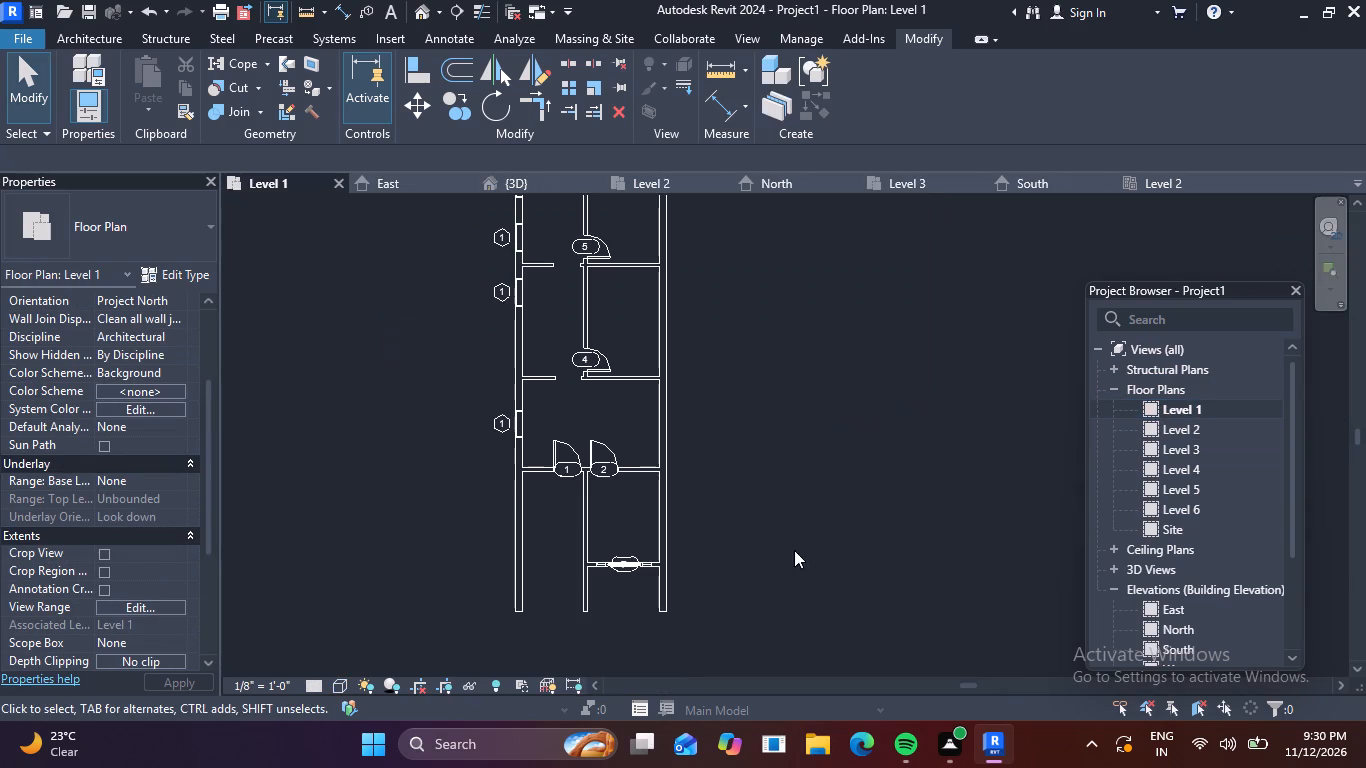
pyautogui.moveTo(680, 606); pyautogui.dragTo(628, 490, button='middle')
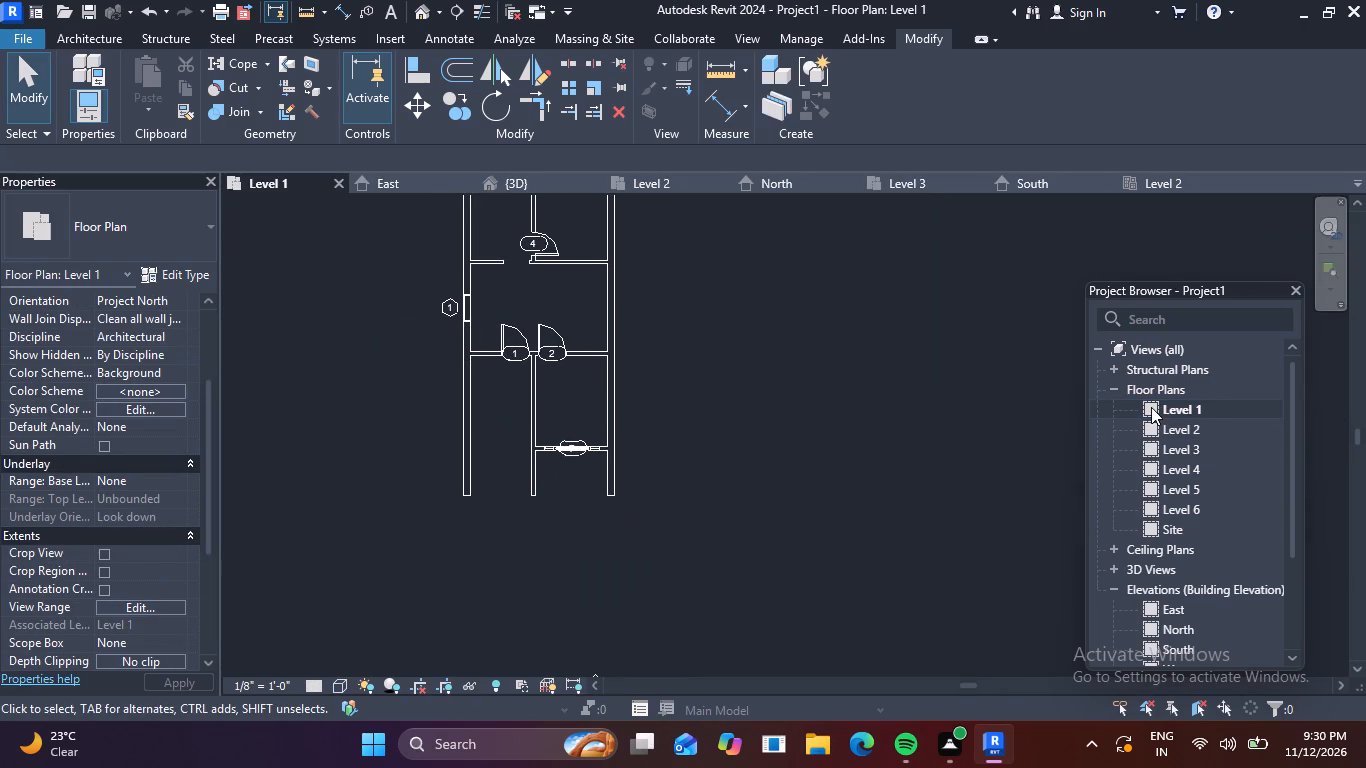
pyautogui.doubleClick(1151, 407)
pyautogui.scroll(5, 543, 484)
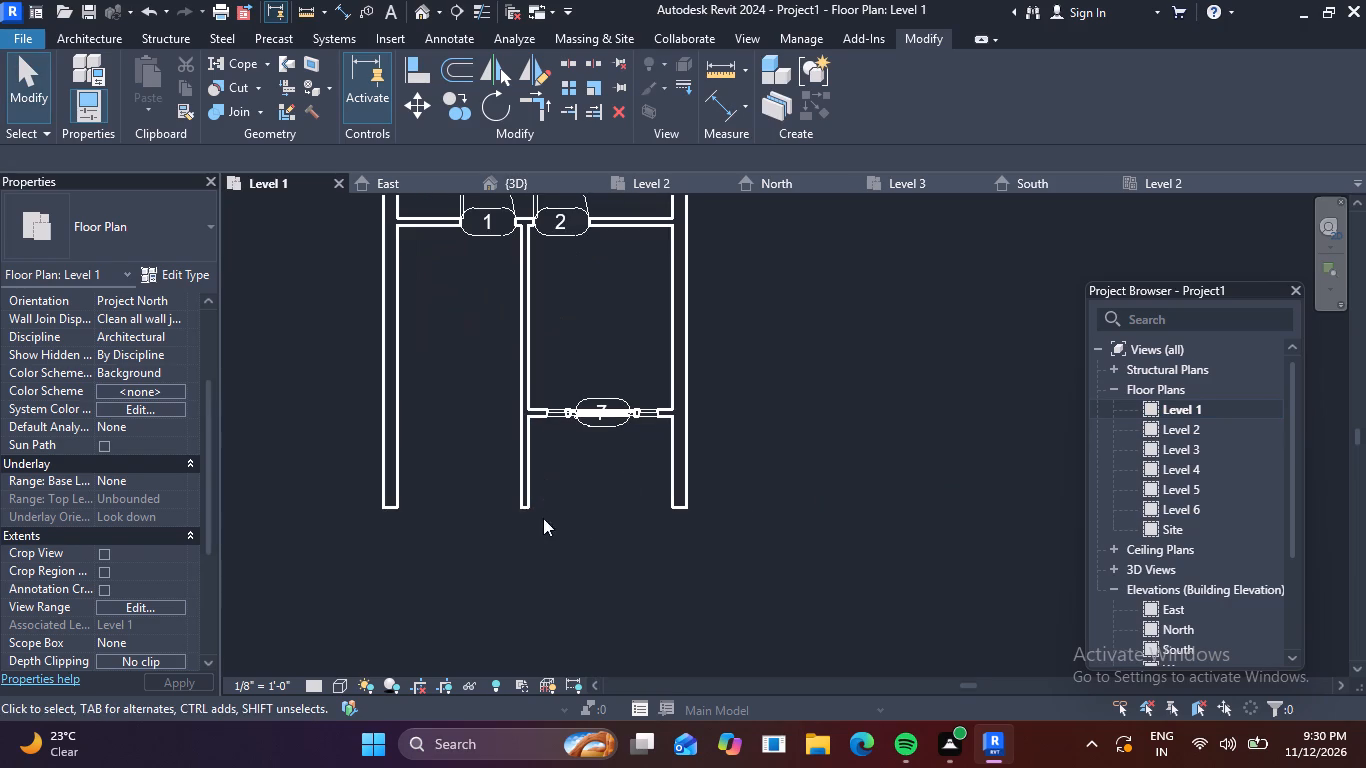
pyautogui.moveTo(745, 539); pyautogui.dragTo(759, 435, button='middle')
pyautogui.scroll(-3, 601, 435)
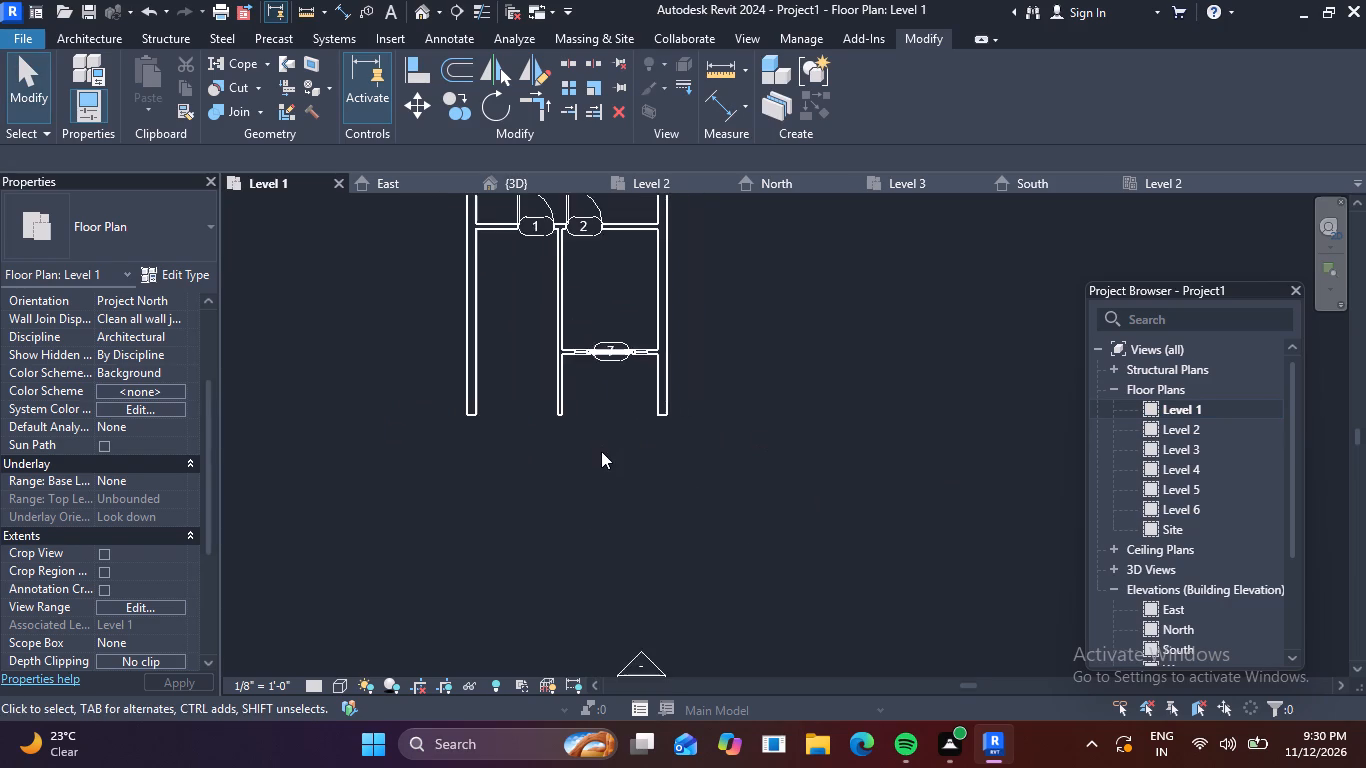
pyautogui.moveTo(603, 457); pyautogui.dragTo(617, 542, button='middle')
pyautogui.scroll(4, 558, 484)
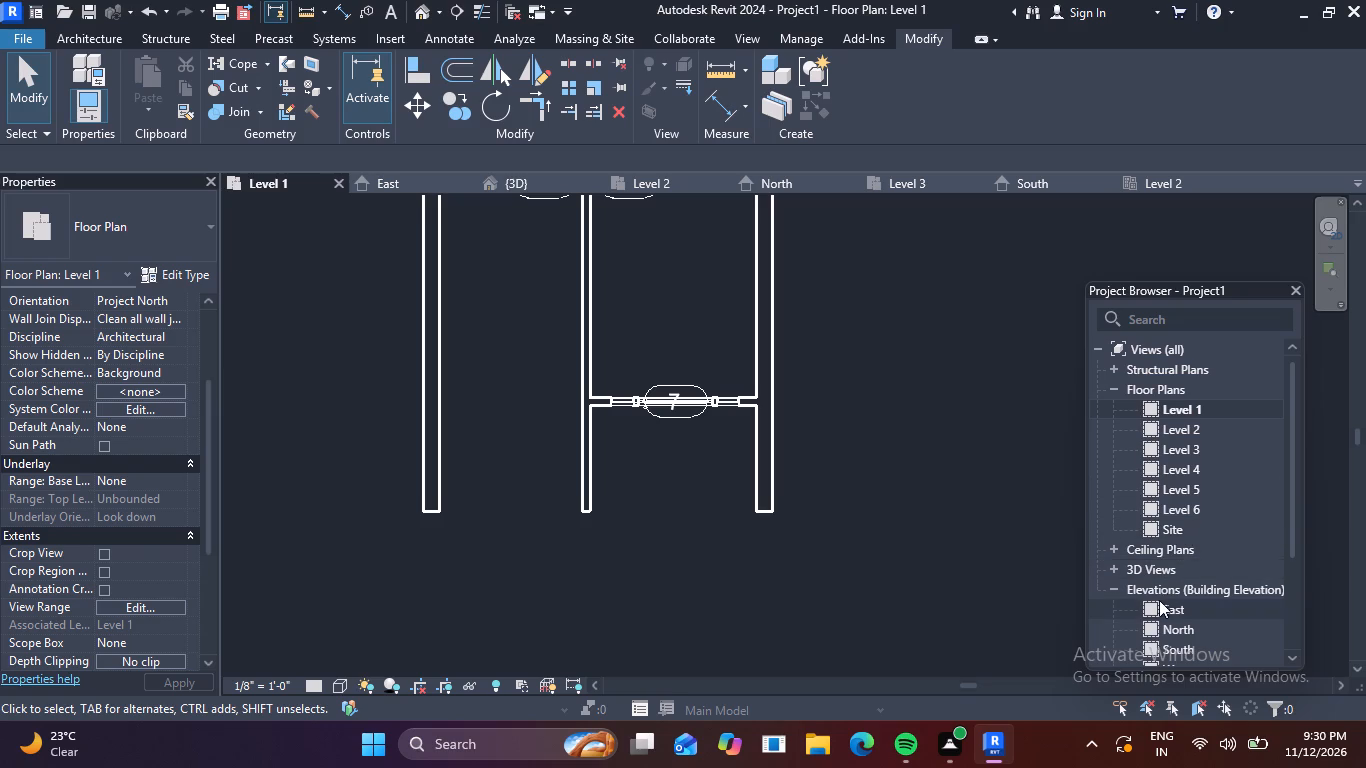
pyautogui.click(1112, 590)
pyautogui.click(1112, 590)
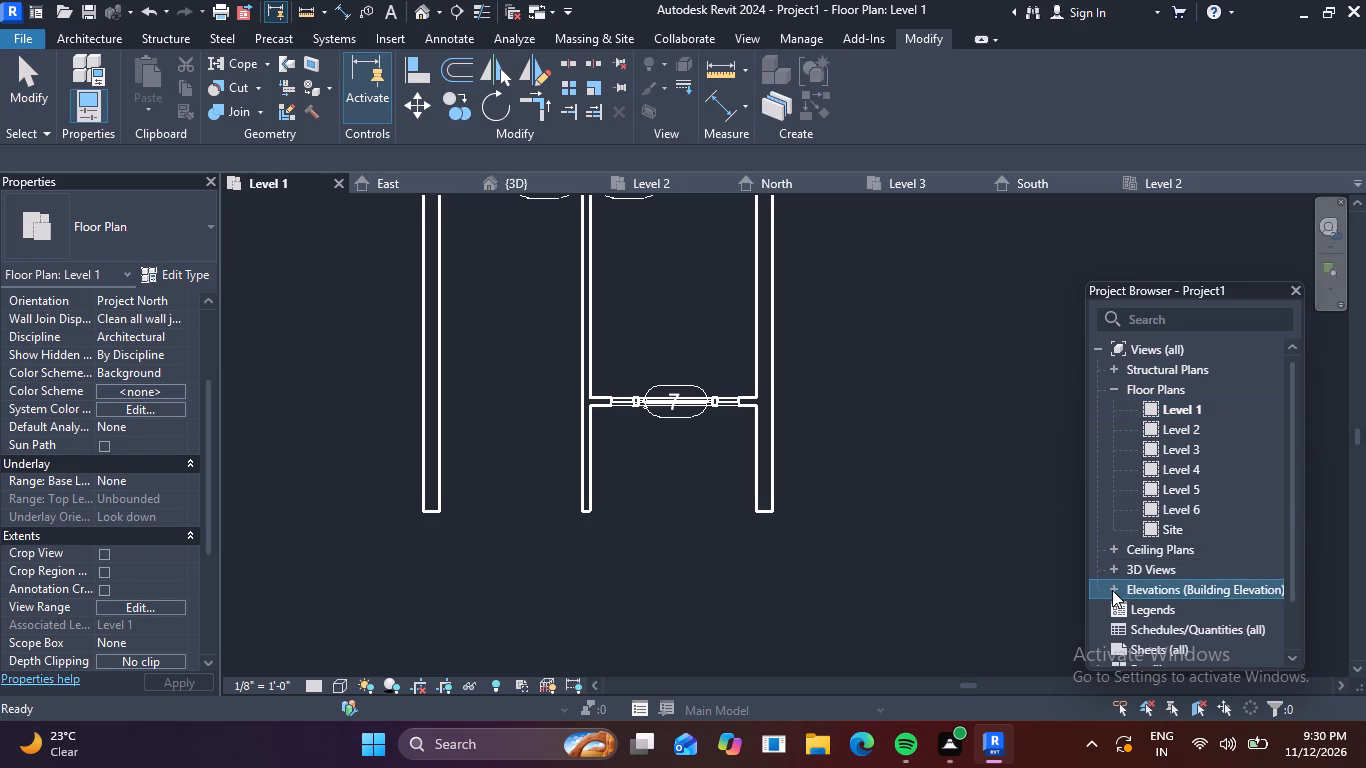
pyautogui.doubleClick(1164, 610)
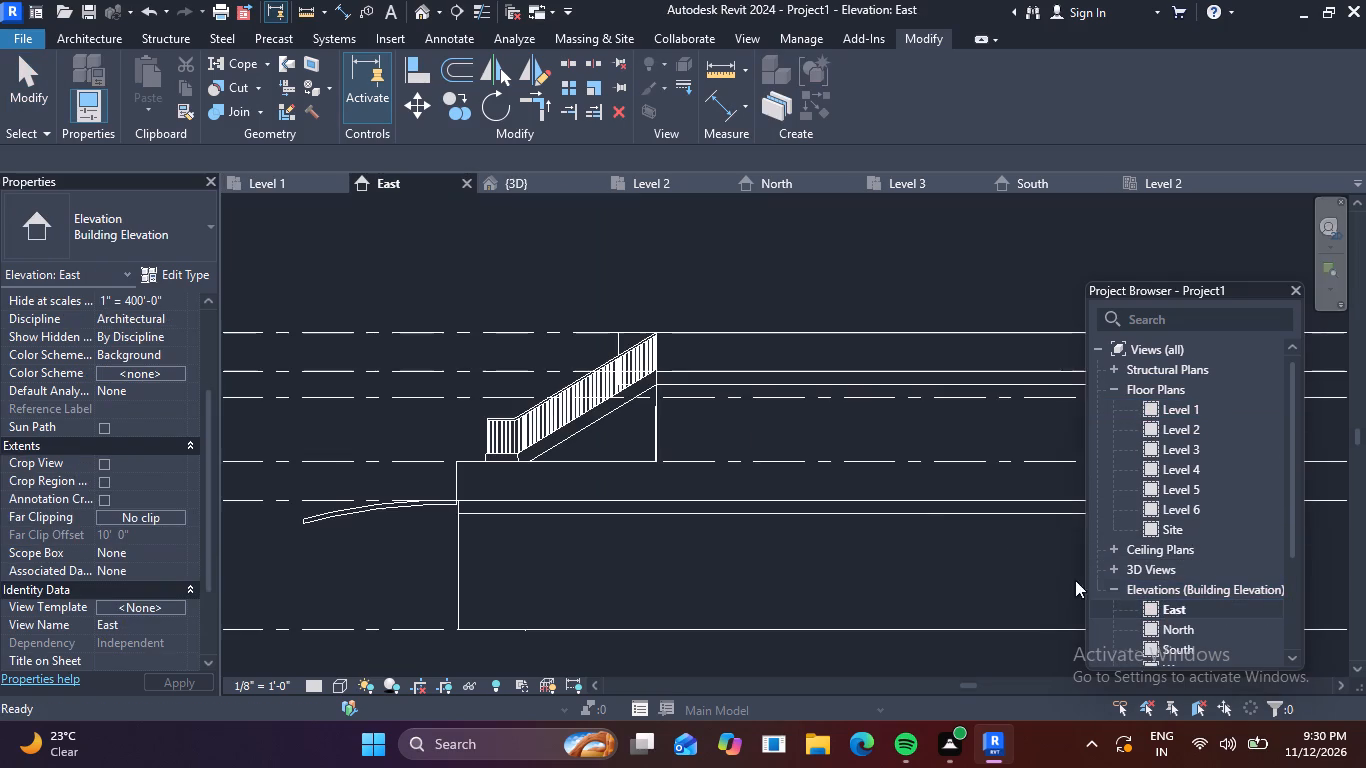
pyautogui.scroll(-3, 785, 459)
pyautogui.moveTo(844, 478); pyautogui.dragTo(764, 356, button='middle')
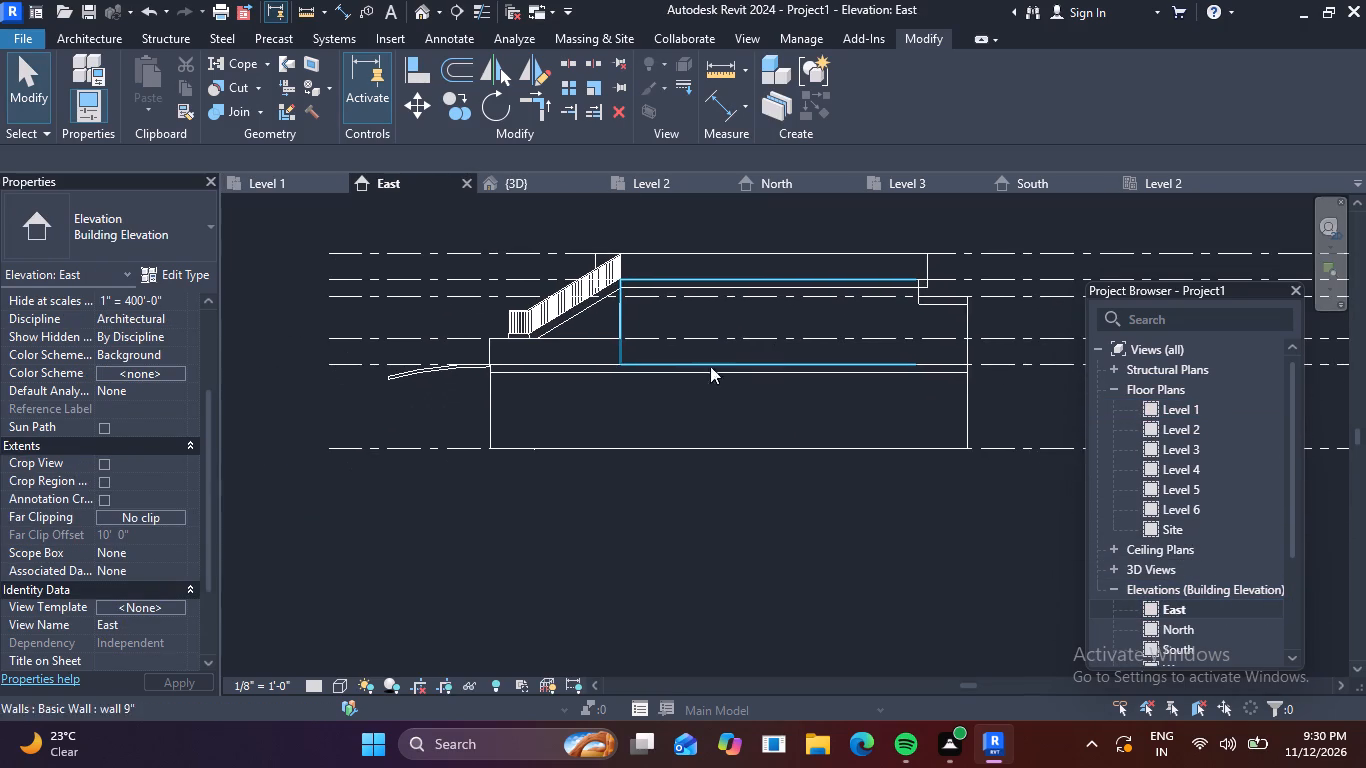
pyautogui.scroll(1, 416, 395)
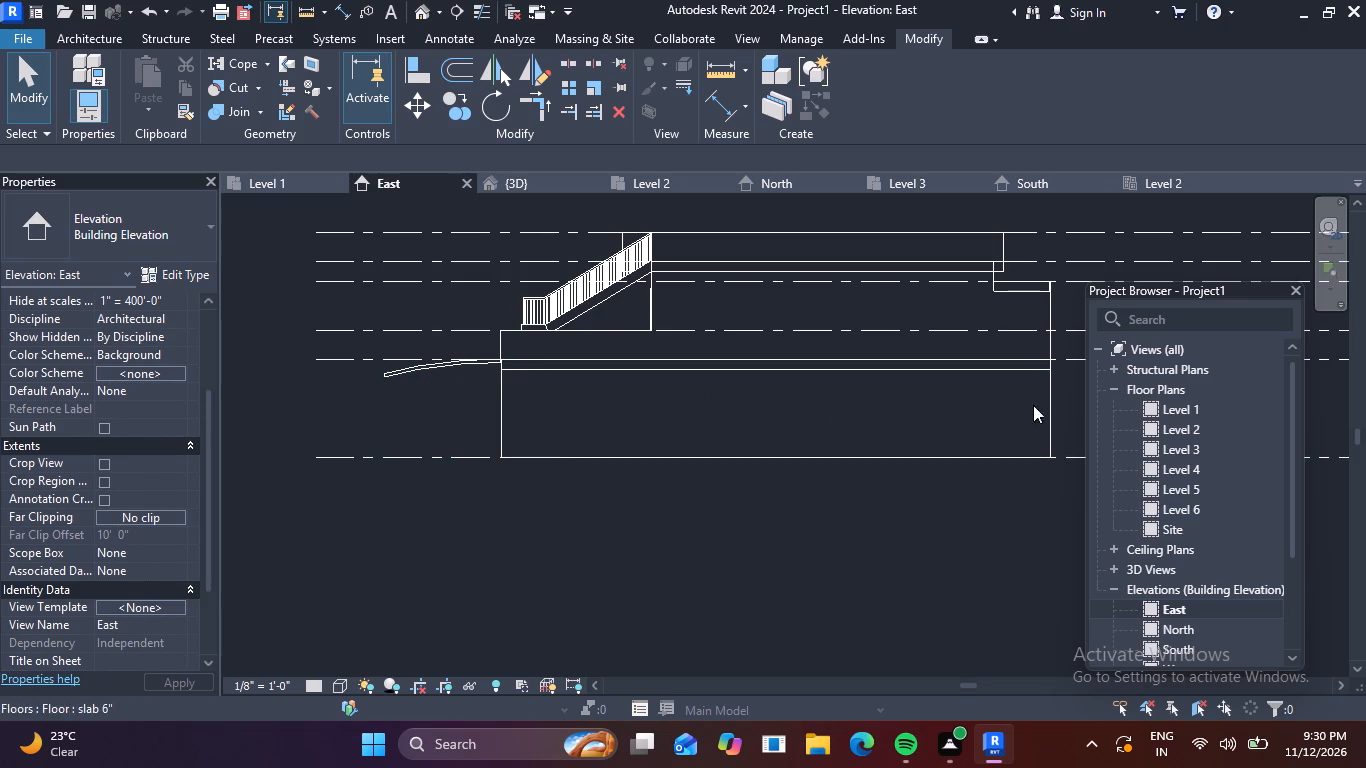
# In the Level 1 floor plan, start an architectural column and duplicate the 24" x 24" rectangular column type as 9"X9".
pyautogui.doubleClick(1146, 407)
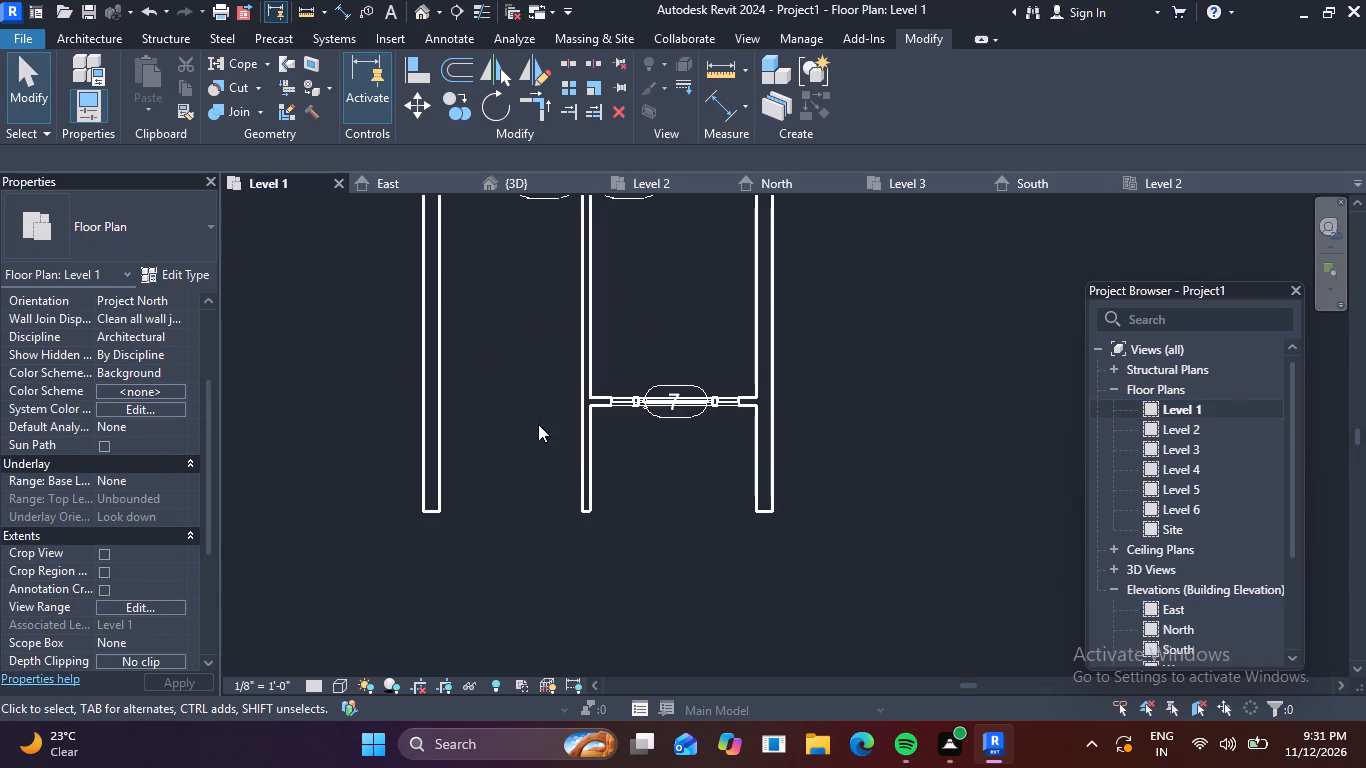
pyautogui.moveTo(629, 467); pyautogui.dragTo(634, 351, button='middle')
pyautogui.middleClick(638, 323)
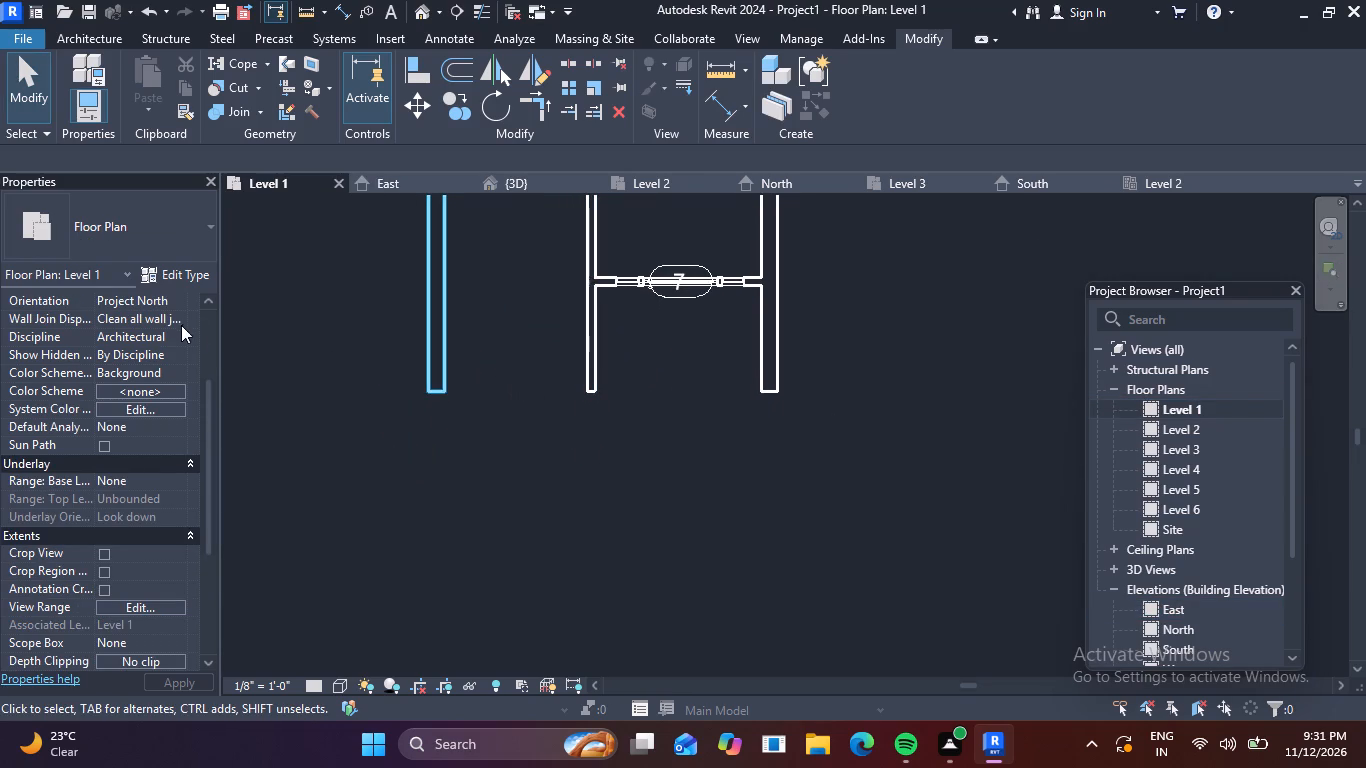
pyautogui.click(111, 37)
pyautogui.click(310, 99)
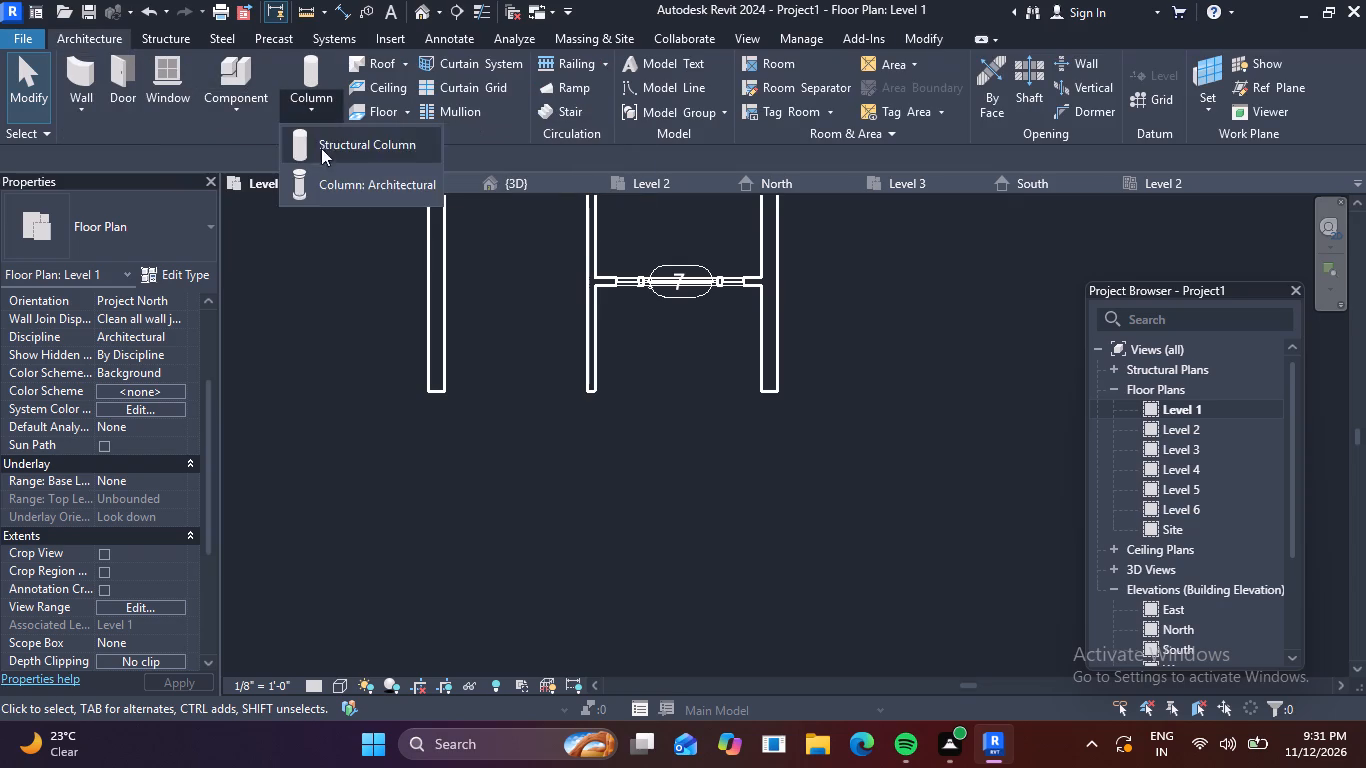
pyautogui.click(339, 187)
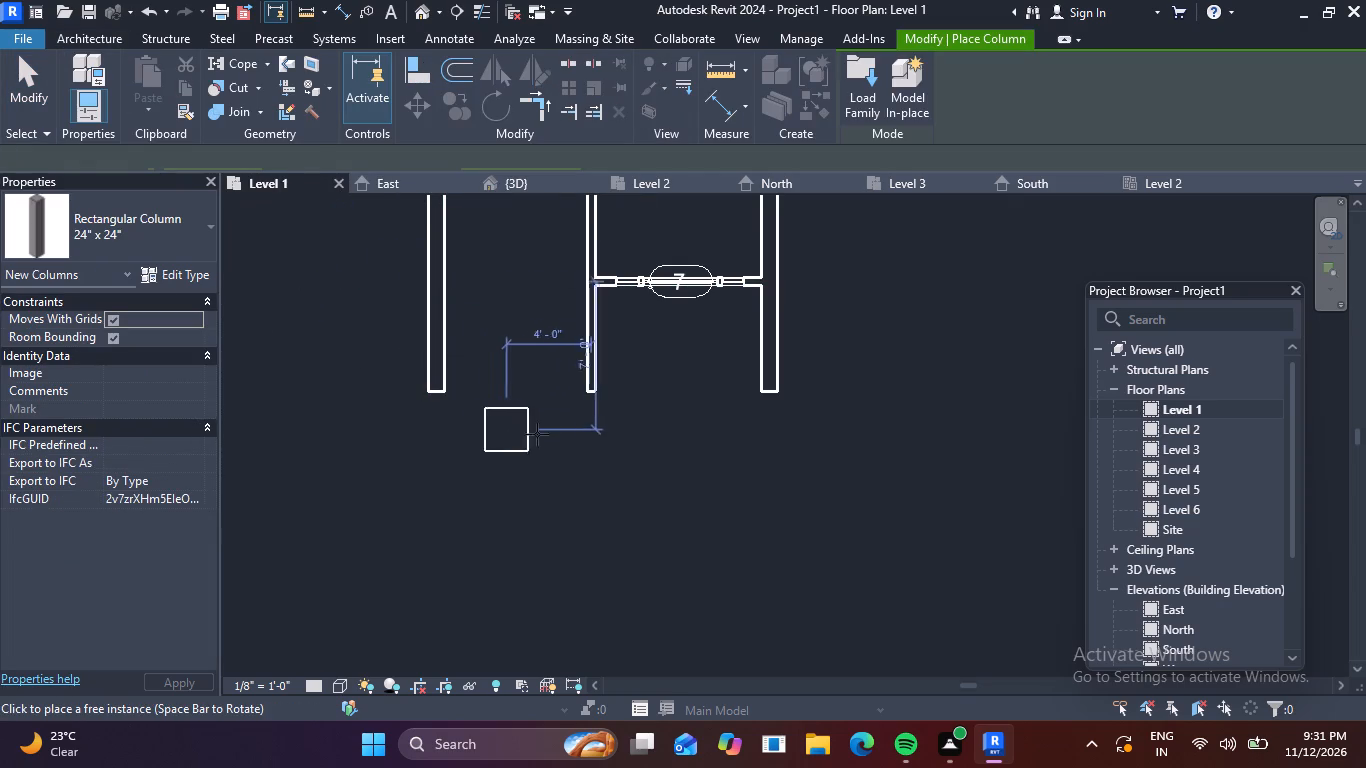
pyautogui.click(186, 272)
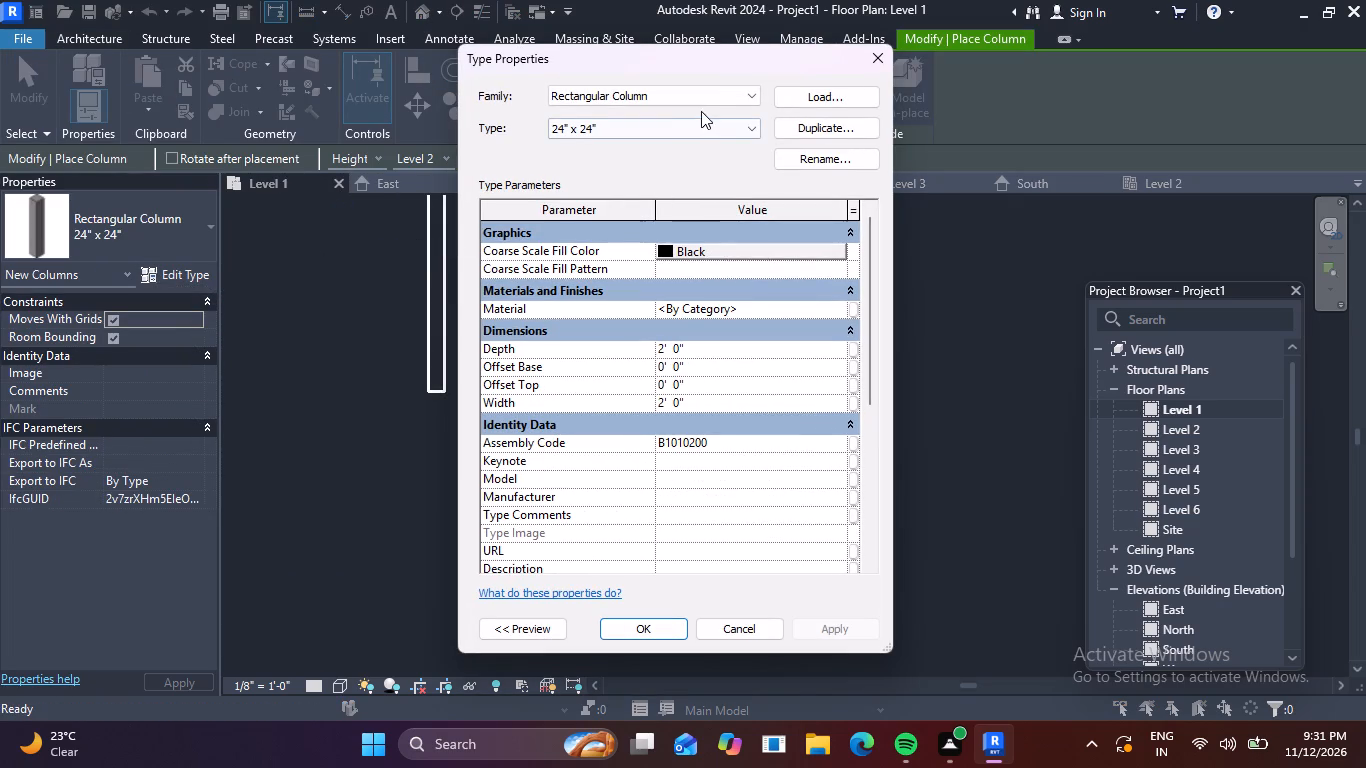
pyautogui.click(812, 127)
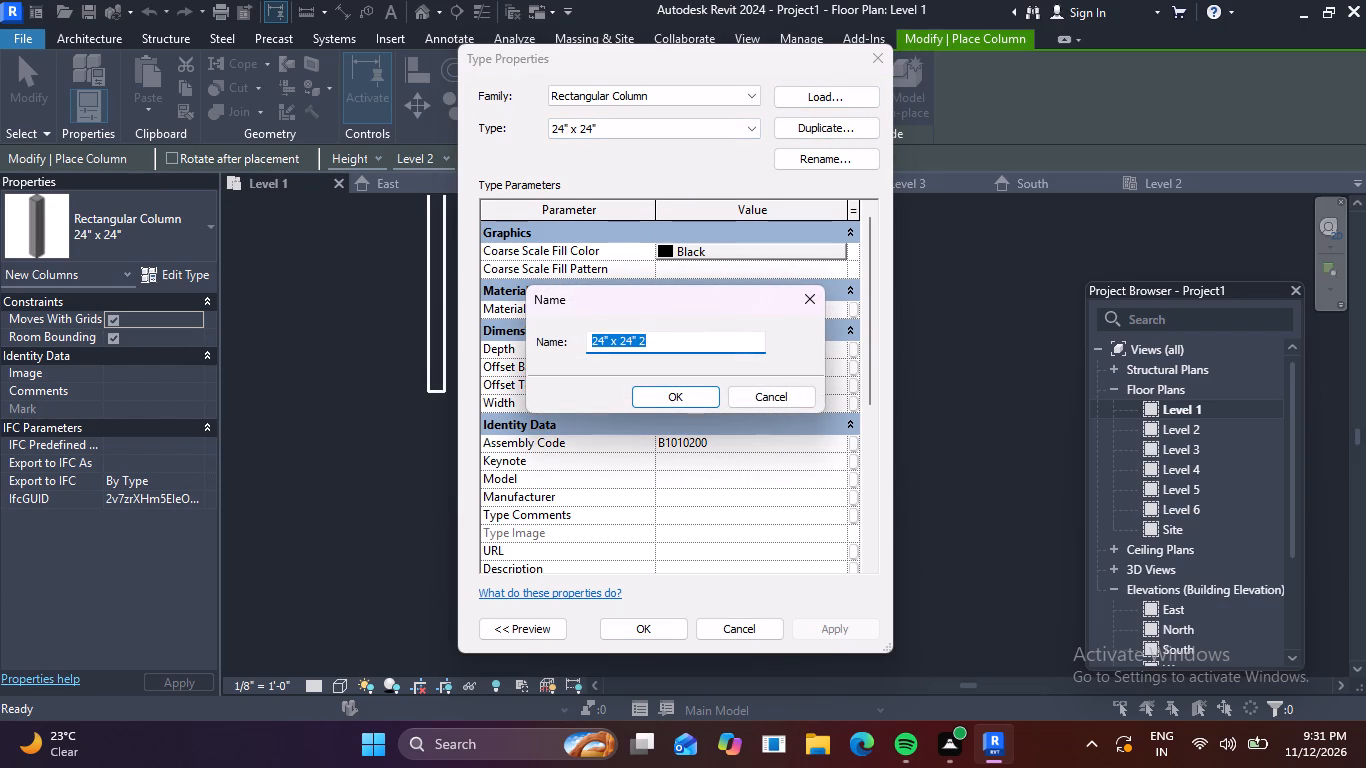
pyautogui.press('BackSpace')
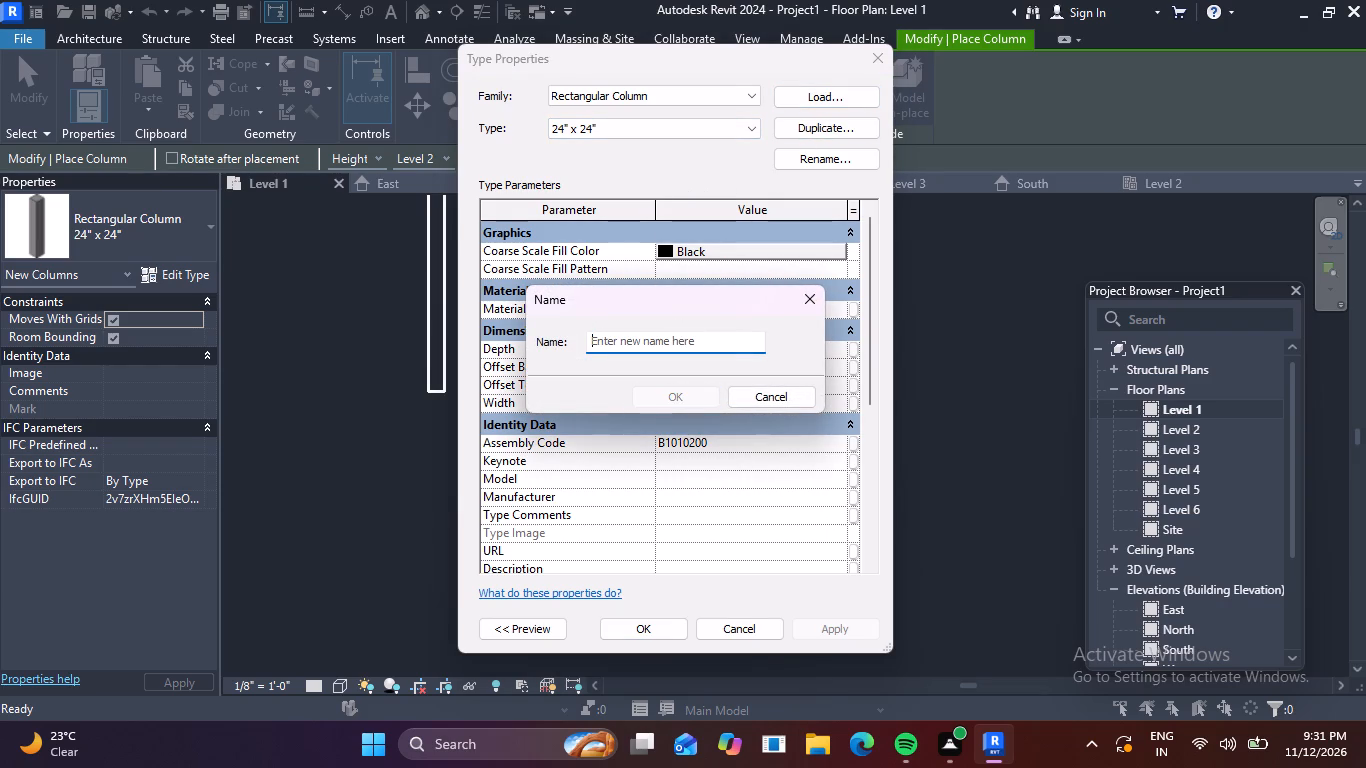
pyautogui.press('9')
pyautogui.hotkey('shift', '"')
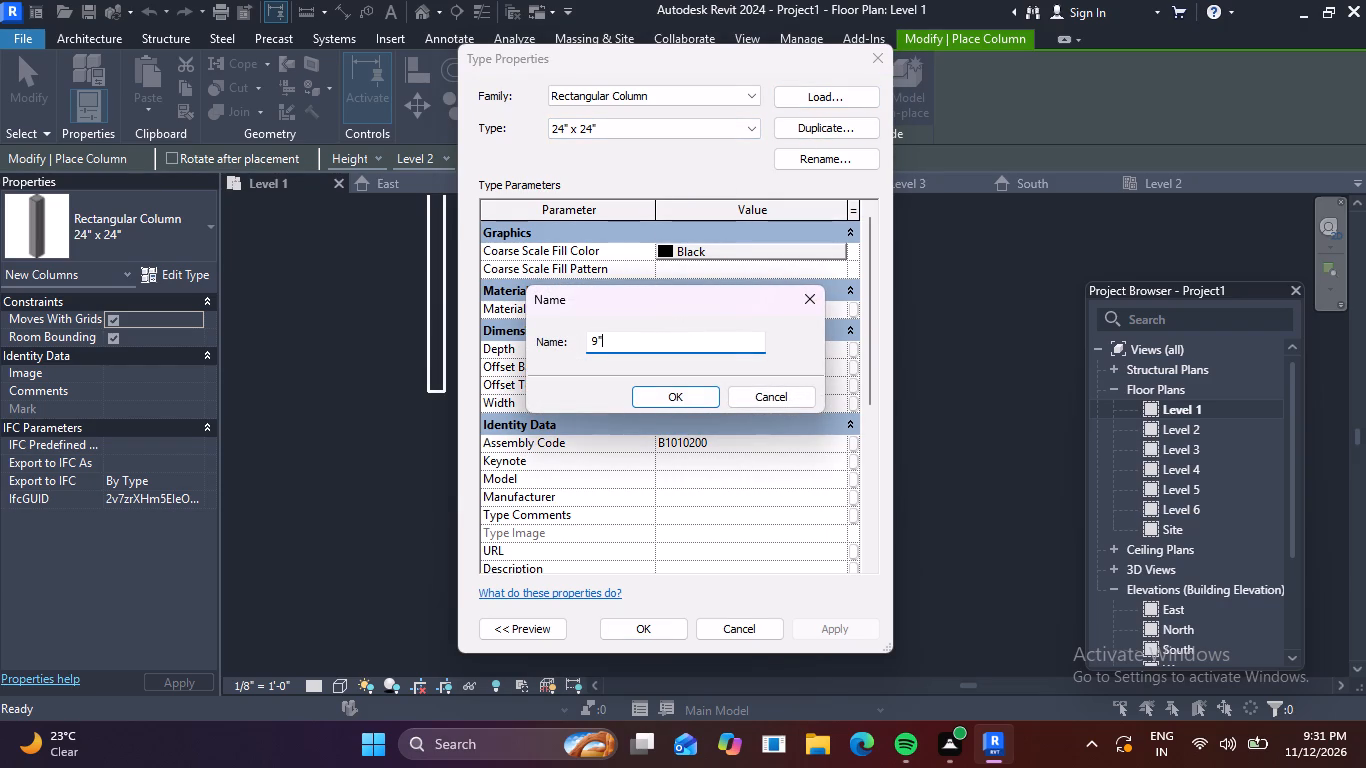
pyautogui.press('x')
pyautogui.write('9"')
pyautogui.click(684, 398)
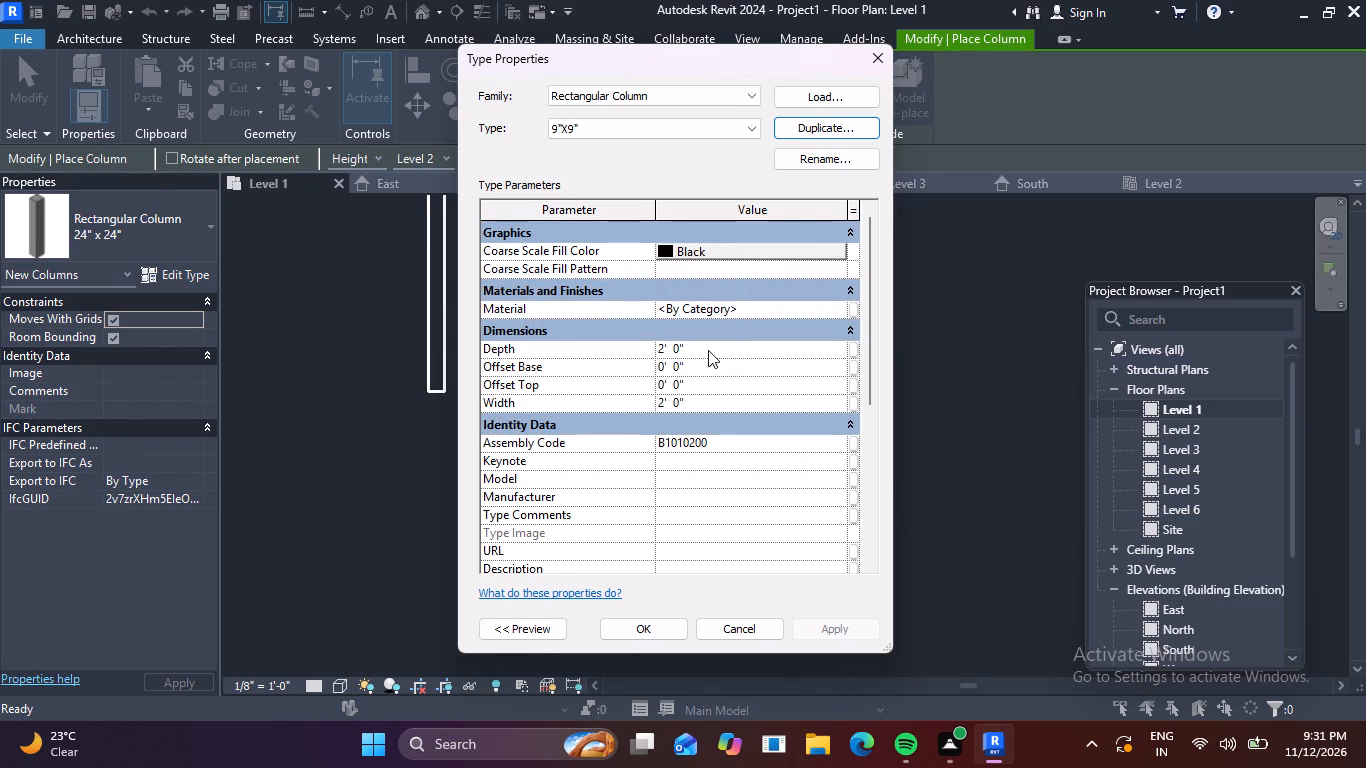
# Set the width of the 9"X9" rectangular column type to 9" and accept the type properties.
pyautogui.click(708, 401)
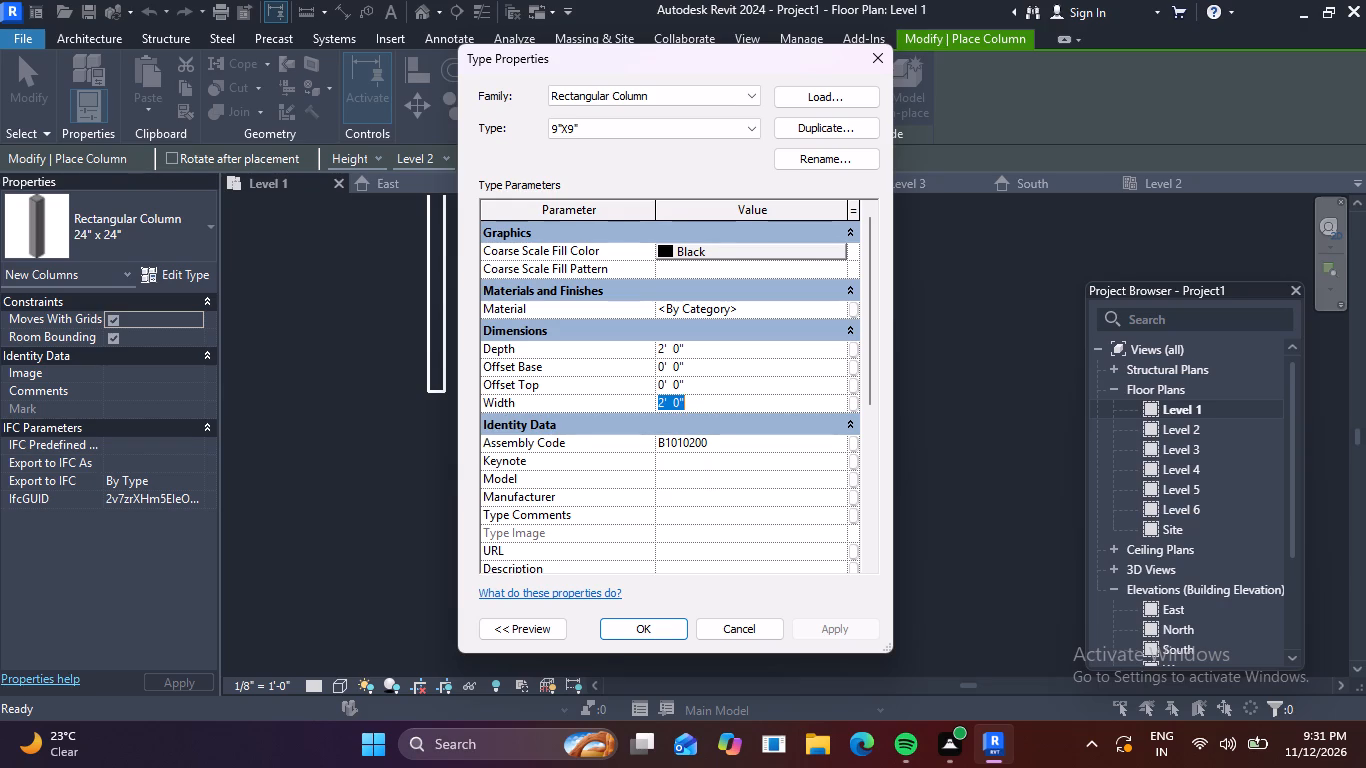
pyautogui.press('BackSpace')
pyautogui.press('9')
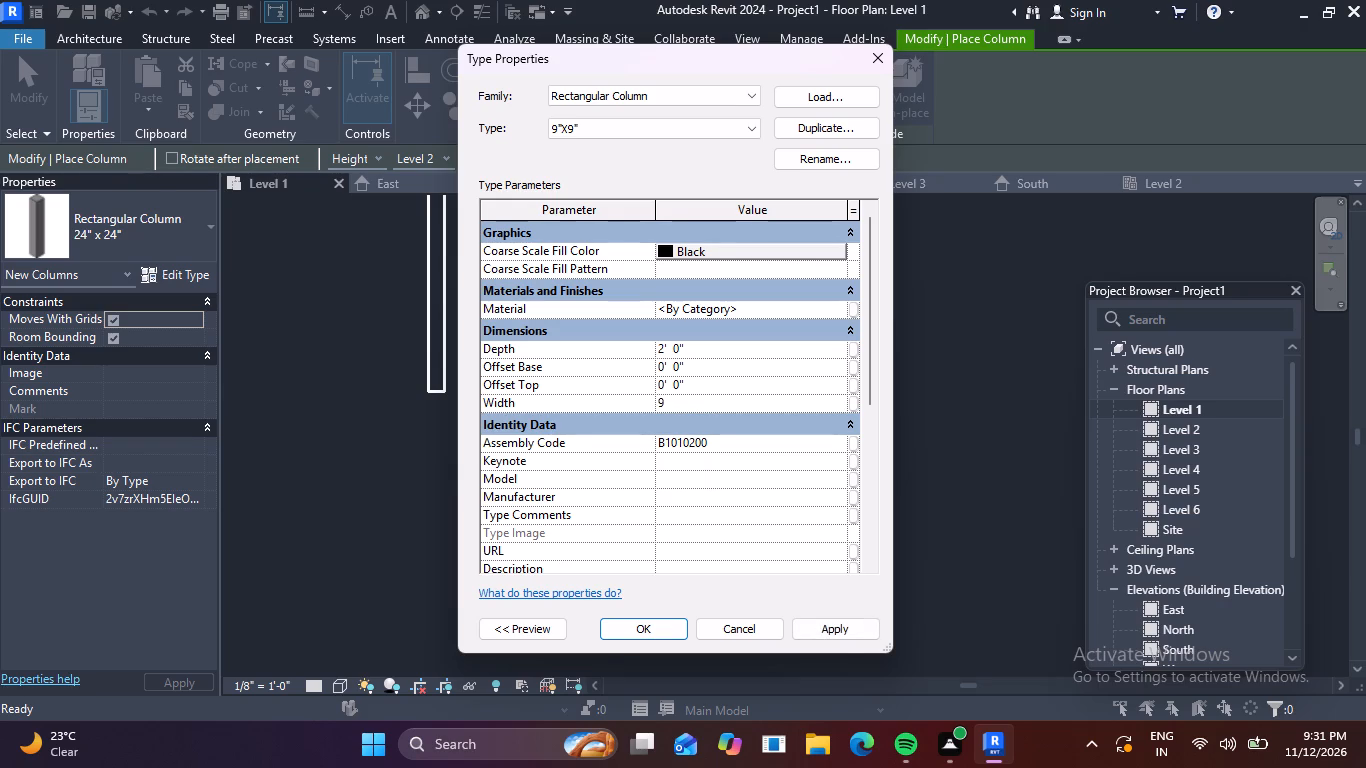
pyautogui.hotkey('shift', '"')
pyautogui.click(659, 626)
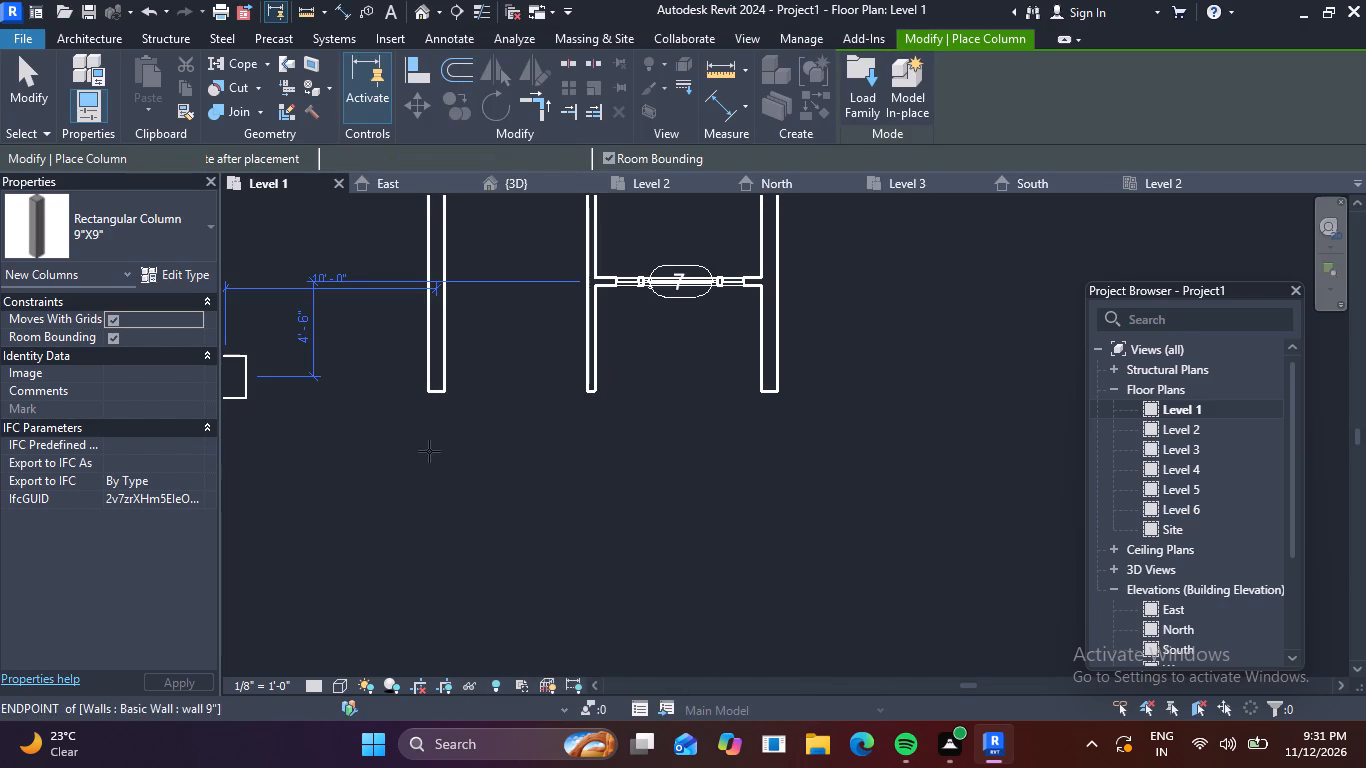
# Set the depth of the 9"X9" rectangular column type to 9" and accept the type properties.
pyautogui.scroll(-2, 273, 350)
pyautogui.moveTo(338, 367); pyautogui.dragTo(351, 373, button='middle')
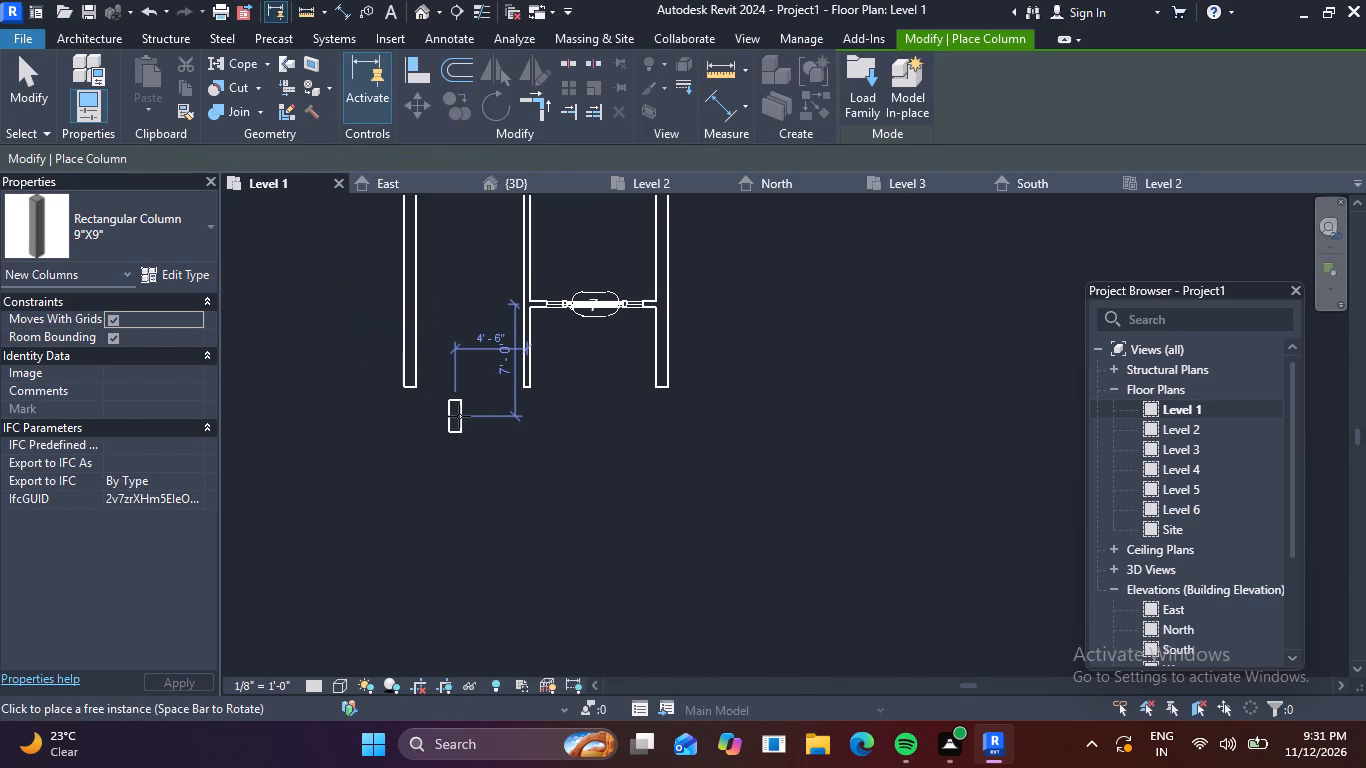
pyautogui.scroll(4, 454, 416)
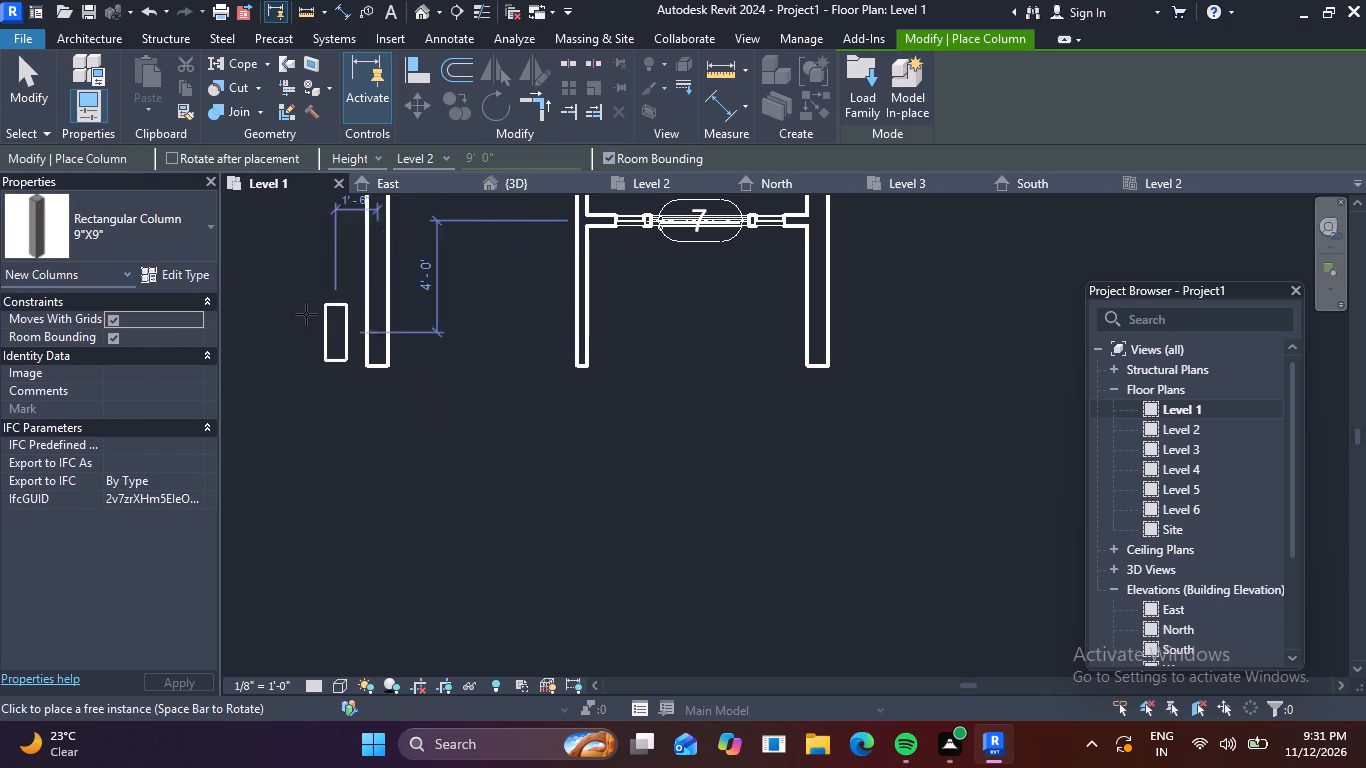
pyautogui.click(194, 277)
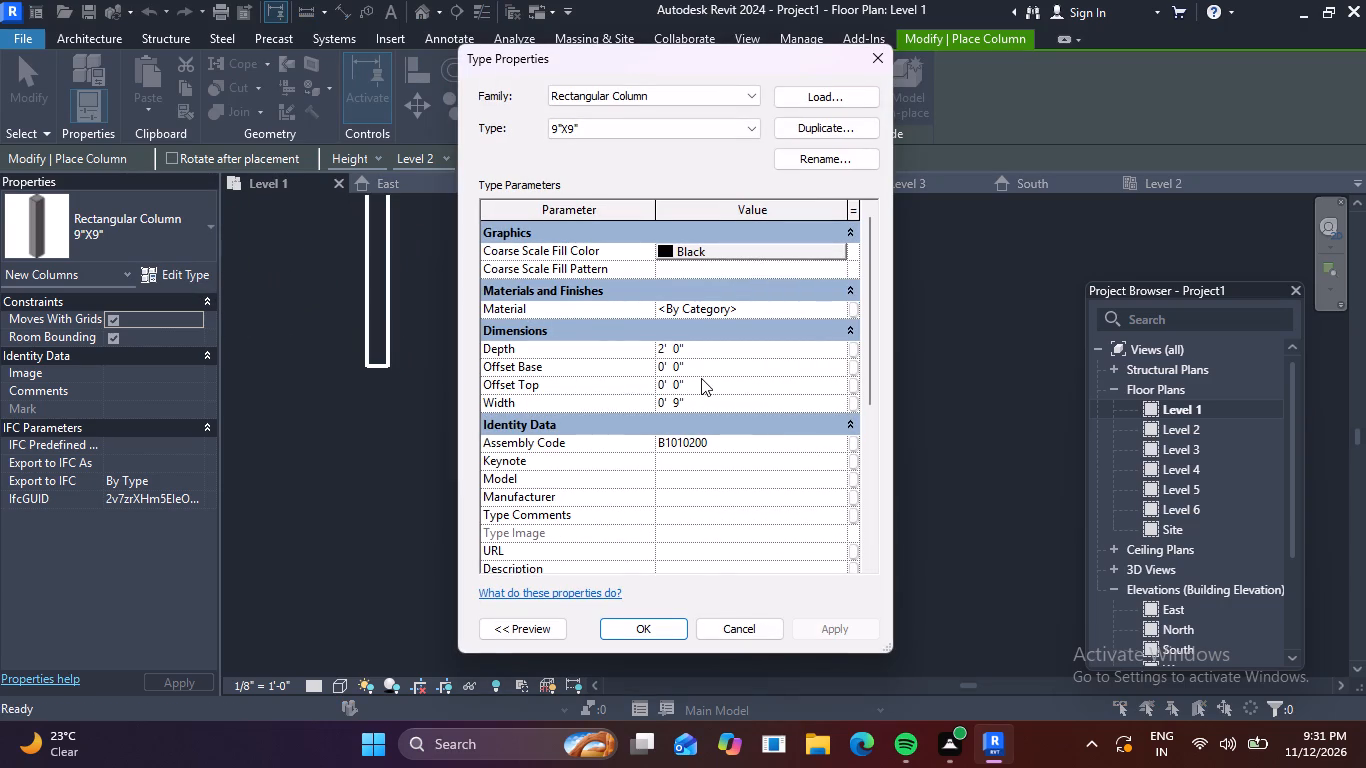
pyautogui.click(701, 348)
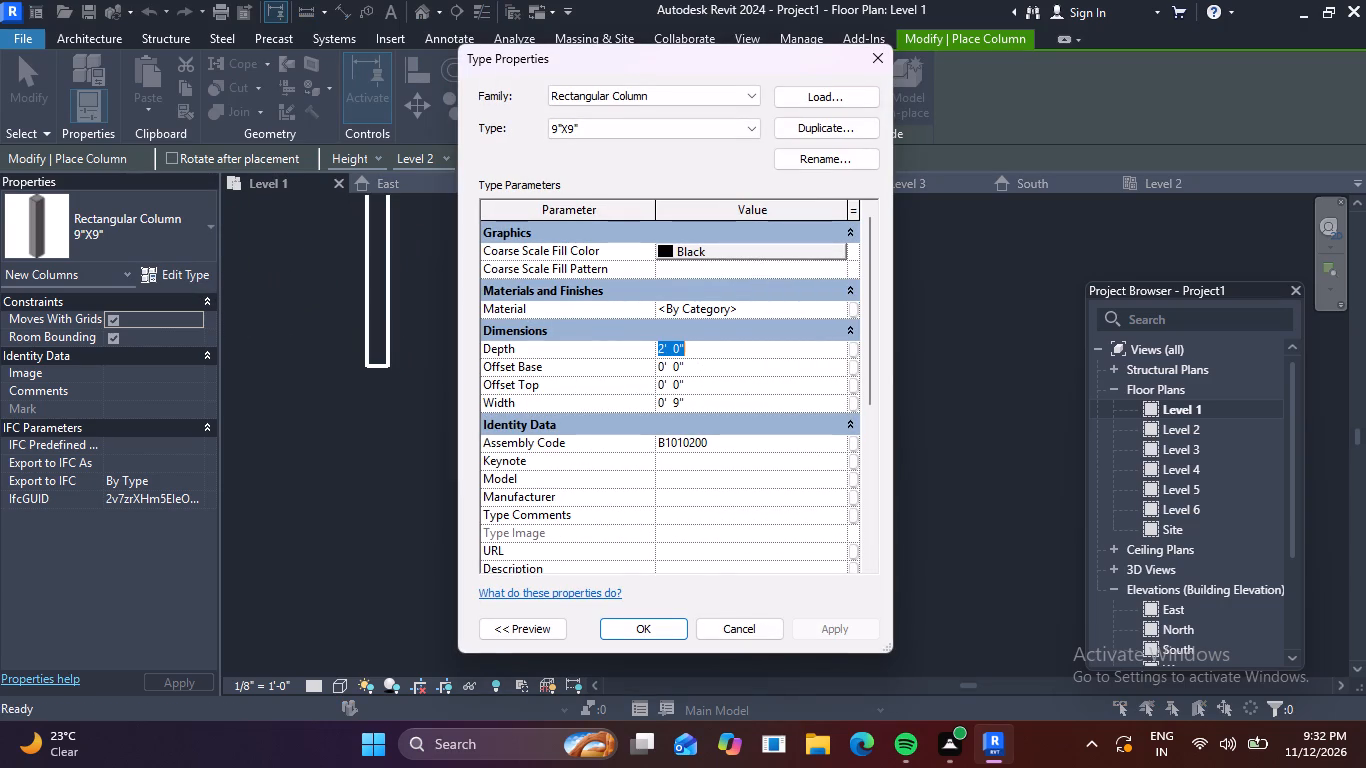
pyautogui.press('\\')
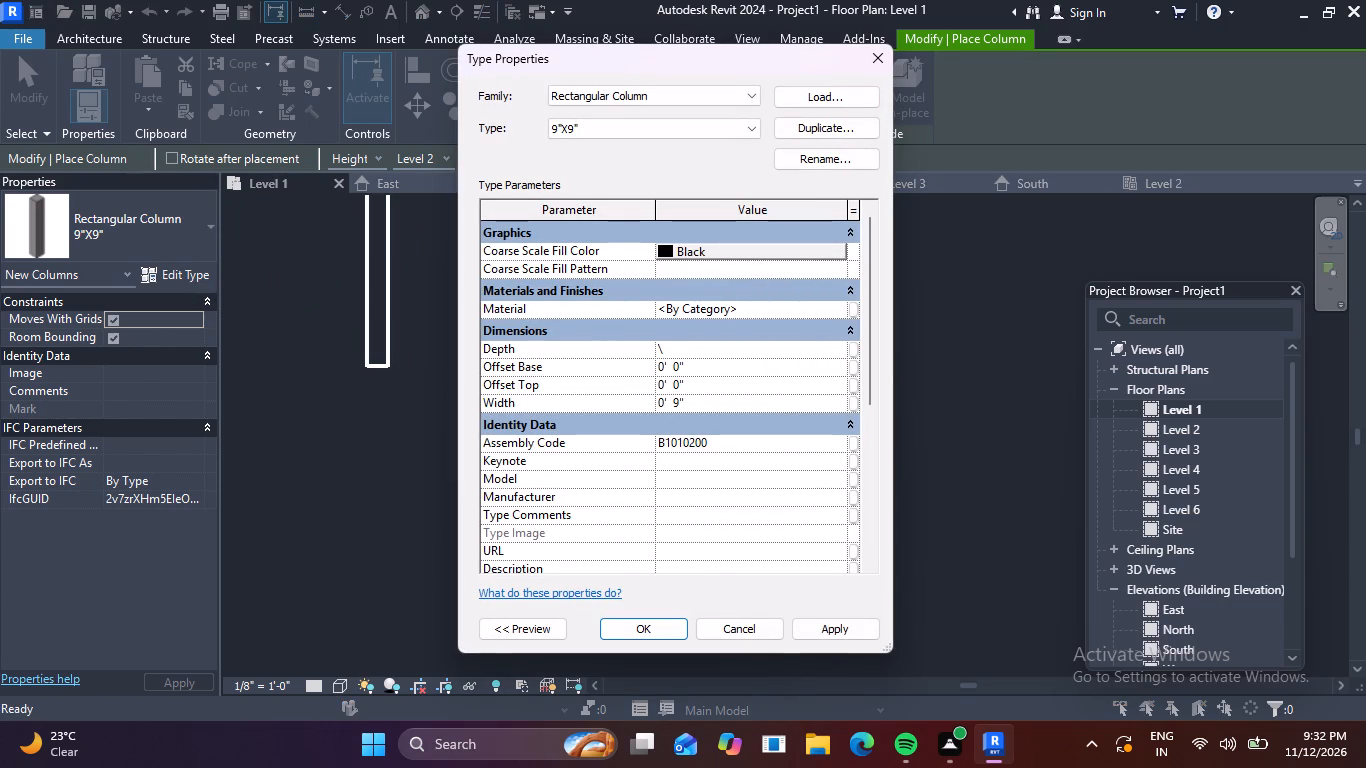
pyautogui.press('BackSpace')
pyautogui.press('9')
pyautogui.hotkey('shift', '"')
pyautogui.press('Return')
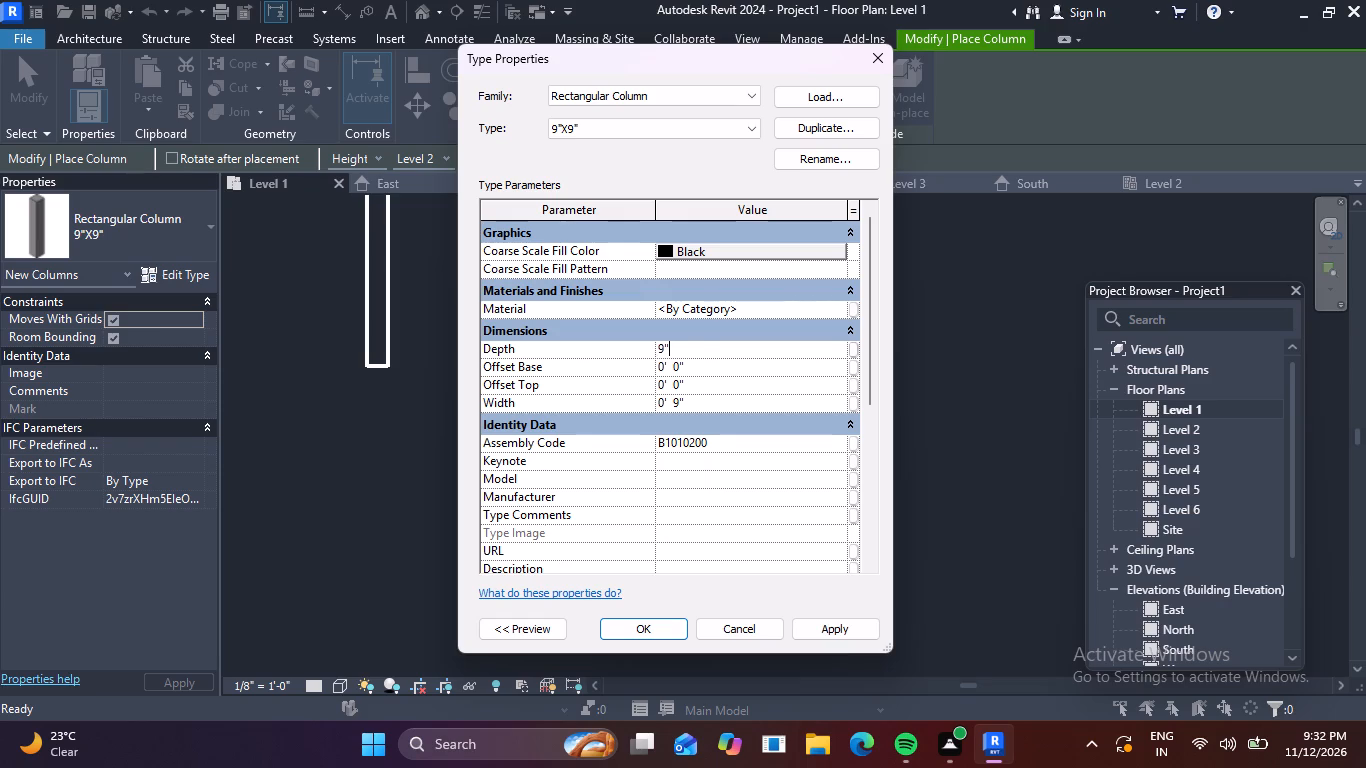
pyautogui.click(643, 628)
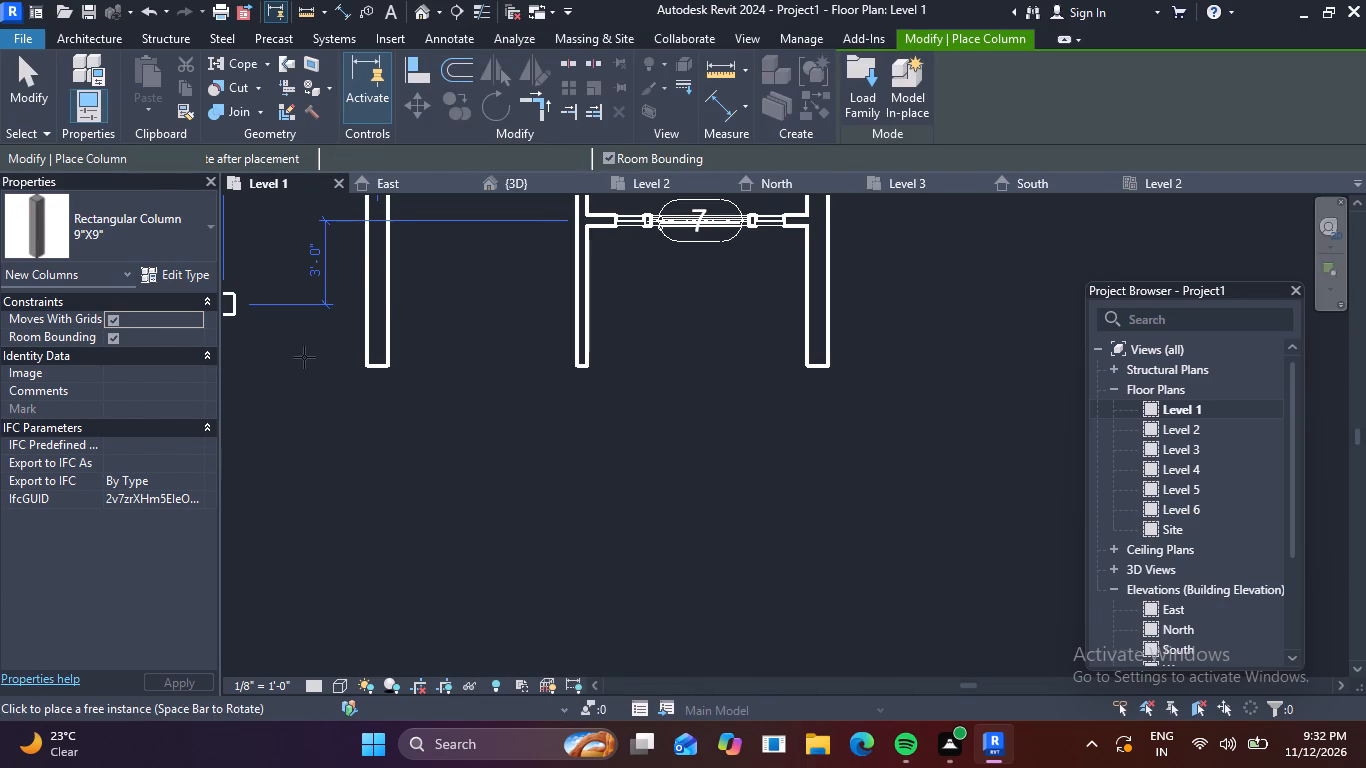
# Examine the curved front canopy against the level lines and their heights in the East elevation.
pyautogui.scroll(-2, 303, 356)
pyautogui.moveTo(319, 364); pyautogui.dragTo(368, 374, button='middle')
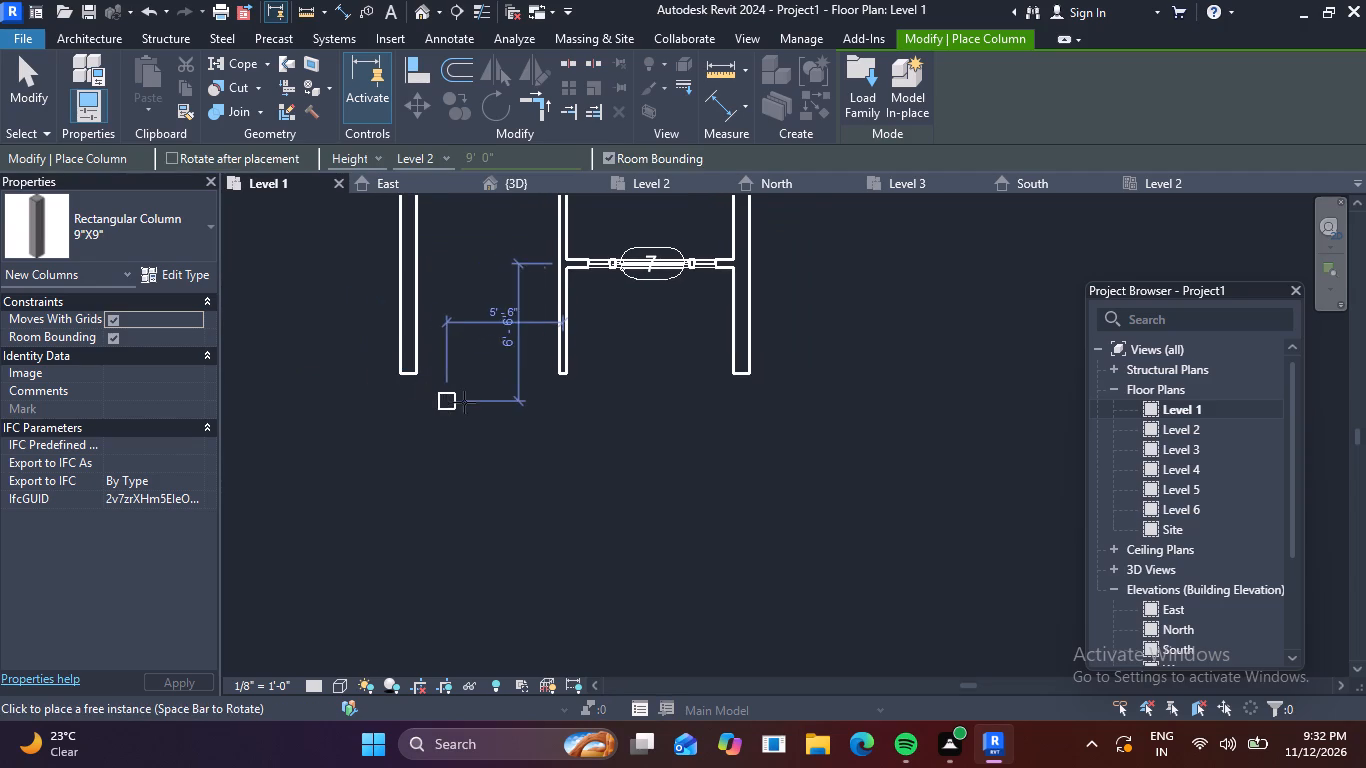
pyautogui.scroll(5, 452, 414)
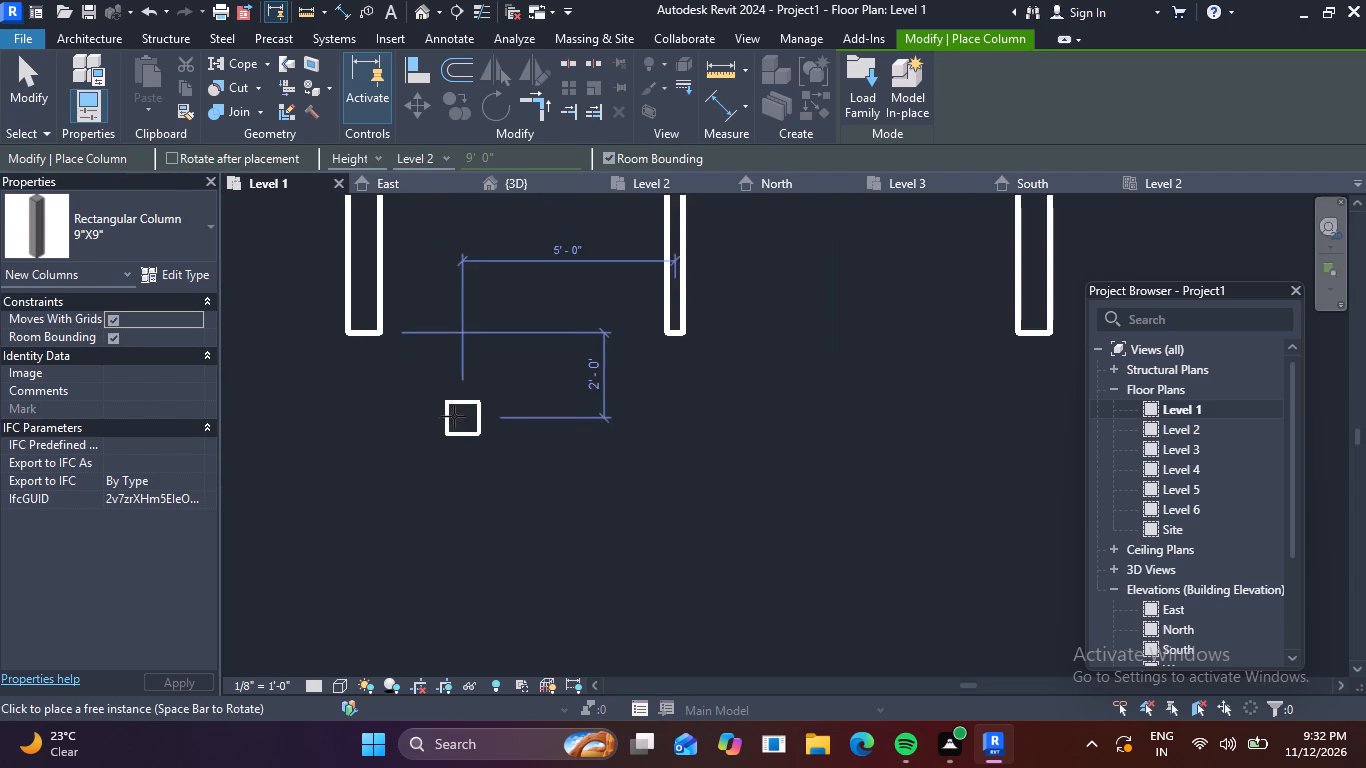
pyautogui.scroll(-1, 499, 449)
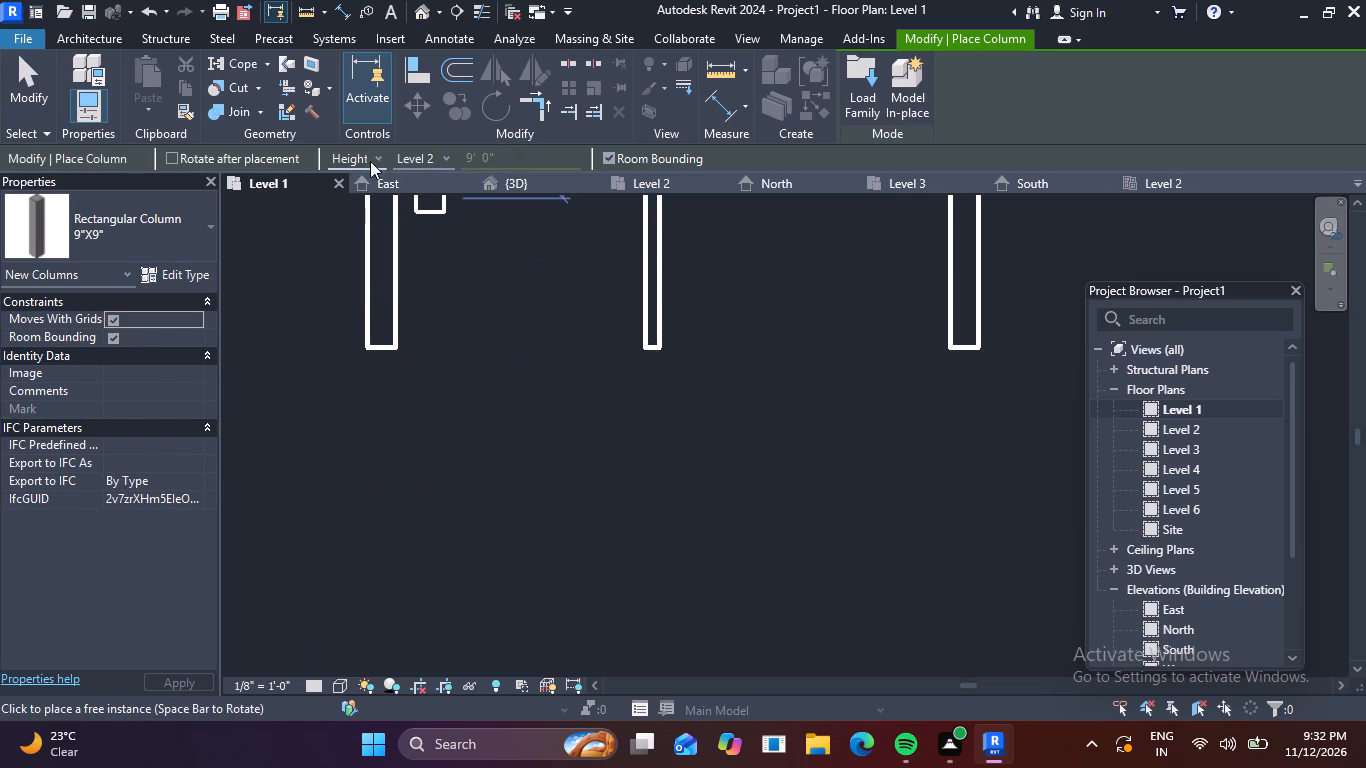
pyautogui.scroll(-2, 378, 165)
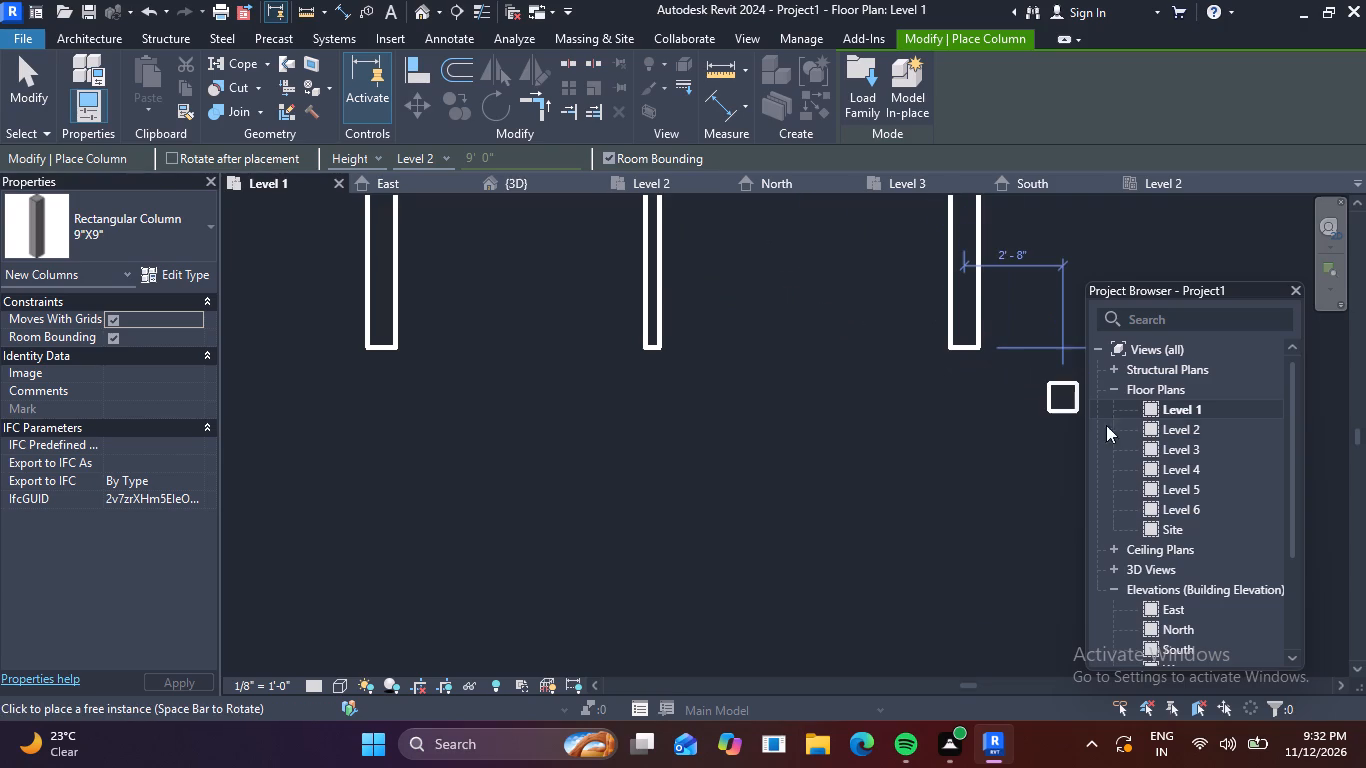
pyautogui.click(1175, 610)
pyautogui.doubleClick(1175, 610)
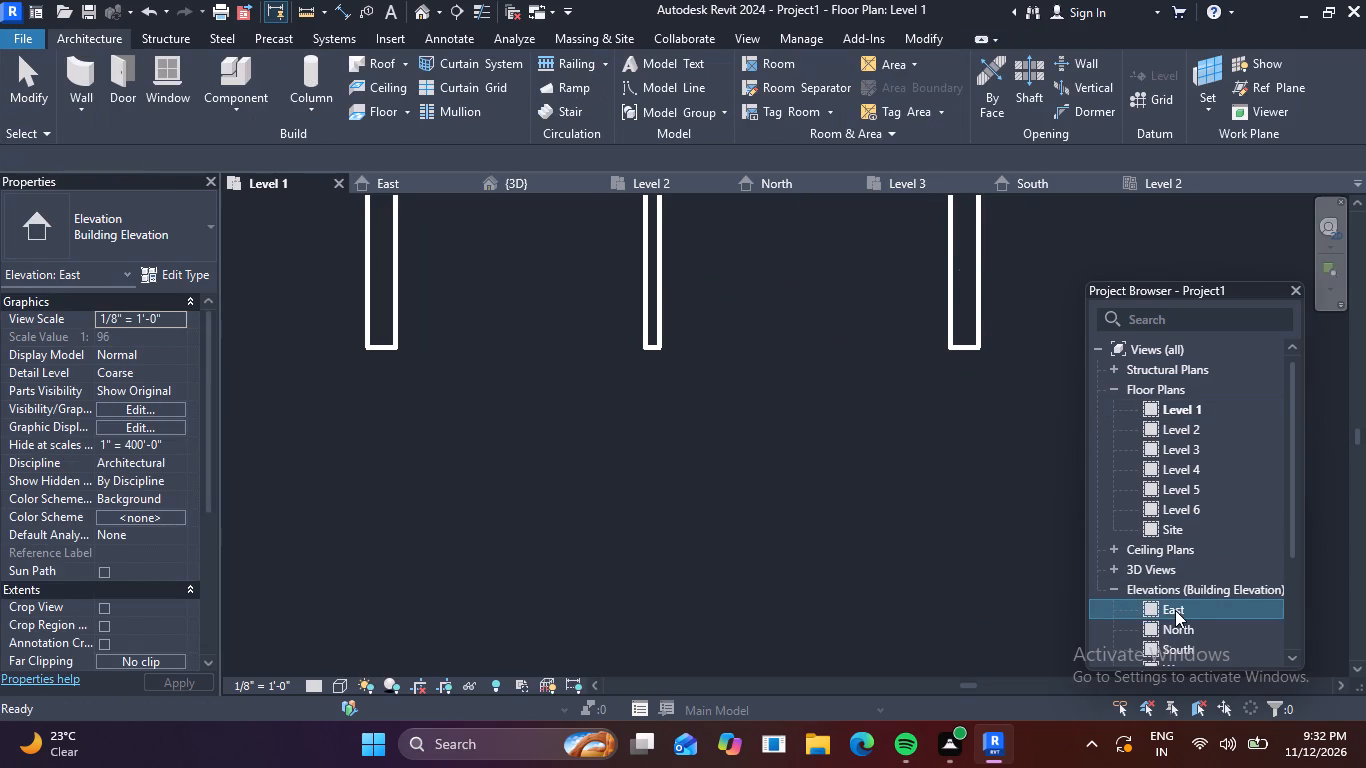
pyautogui.doubleClick(1155, 613)
pyautogui.scroll(-3, 830, 437)
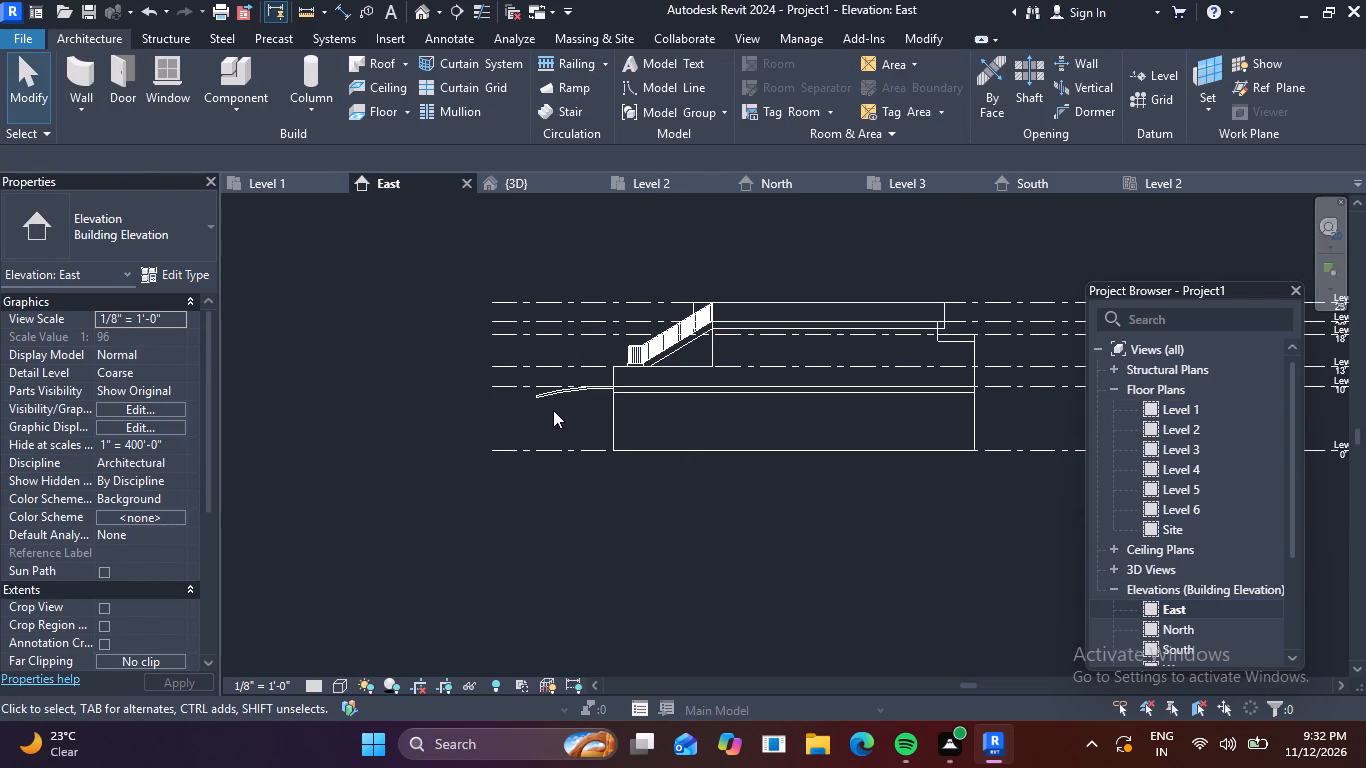
pyautogui.scroll(4, 548, 407)
pyautogui.scroll(-3, 603, 383)
pyautogui.moveTo(638, 392); pyautogui.dragTo(637, 392, button='middle')
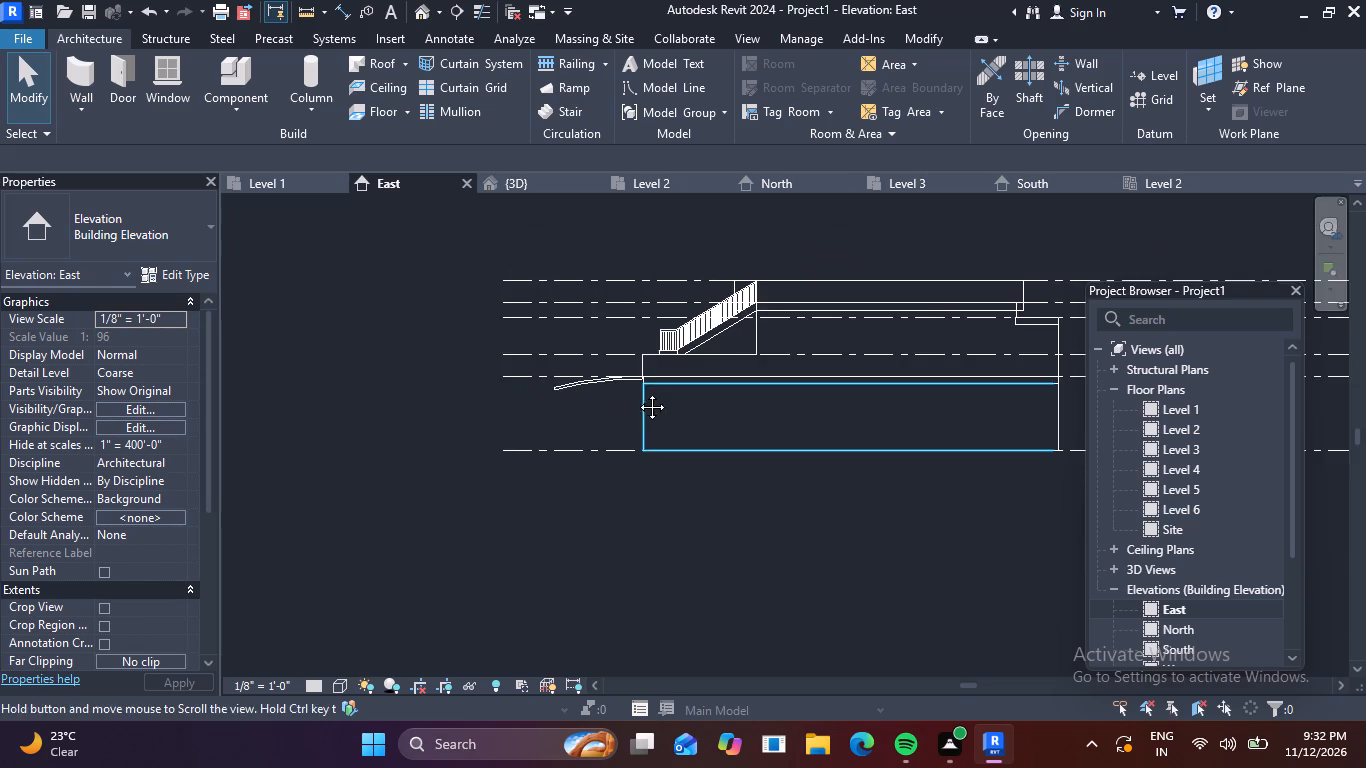
pyautogui.moveTo(637, 392); pyautogui.dragTo(387, 370, button='middle')
pyautogui.moveTo(691, 375); pyautogui.dragTo(433, 393, button='middle')
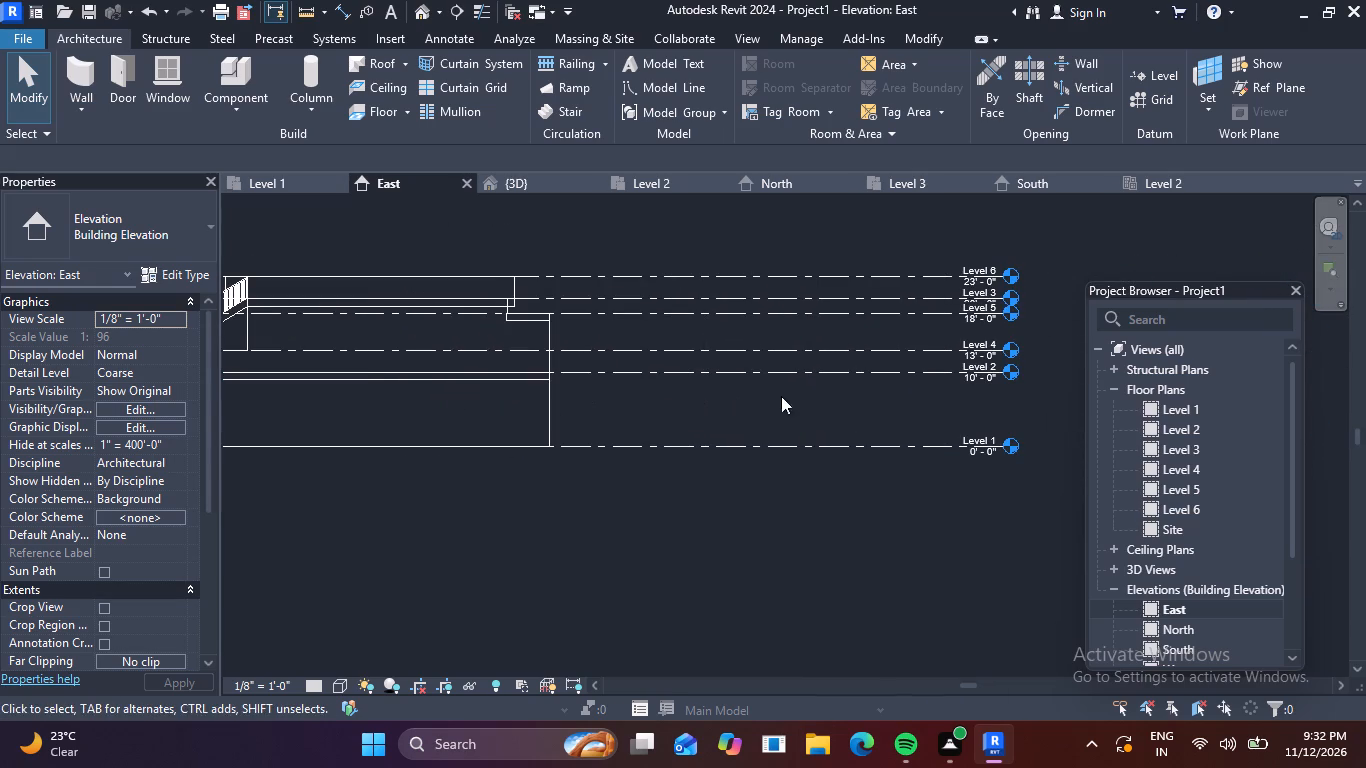
# In the Level 1 floor plan, restart the architectural column with the 9"X9" type and set its height constraint to Unconnected.
pyautogui.doubleClick(1148, 411)
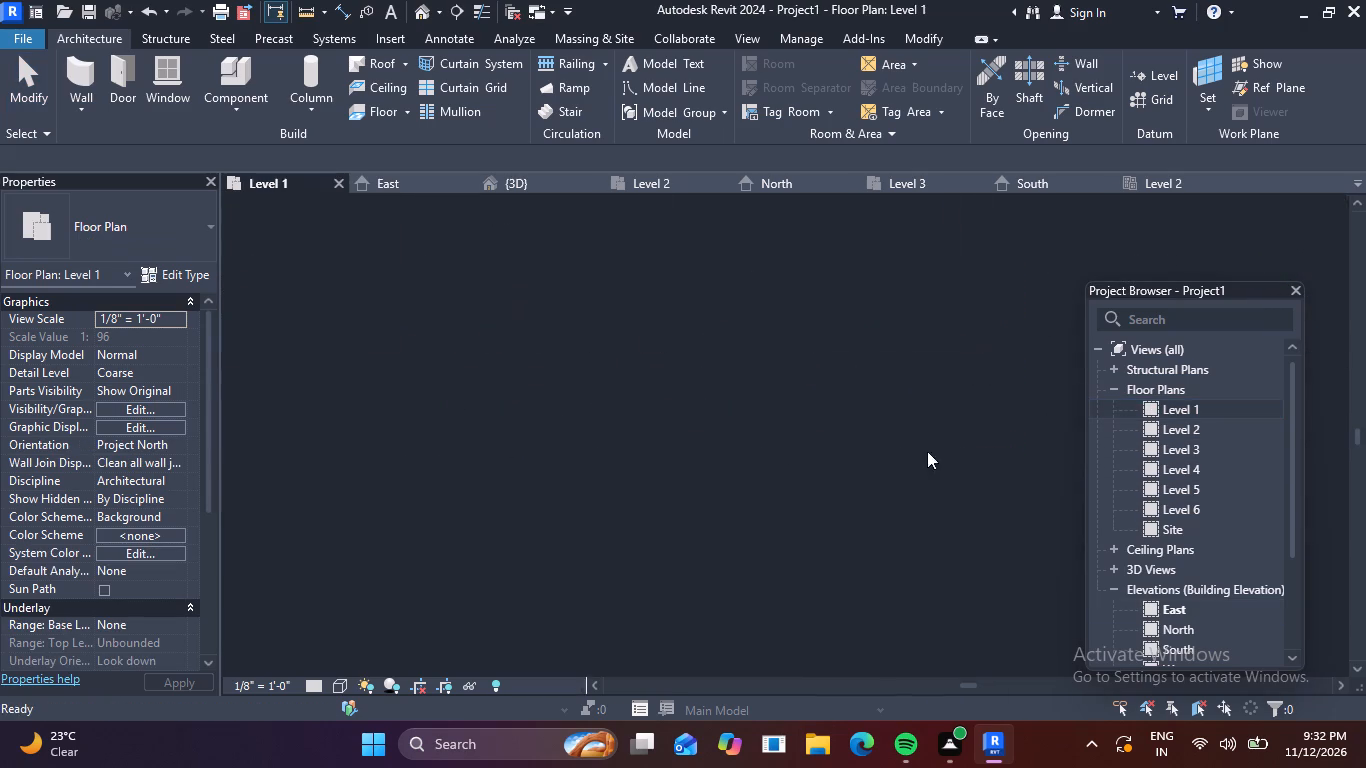
pyautogui.scroll(-4, 526, 454)
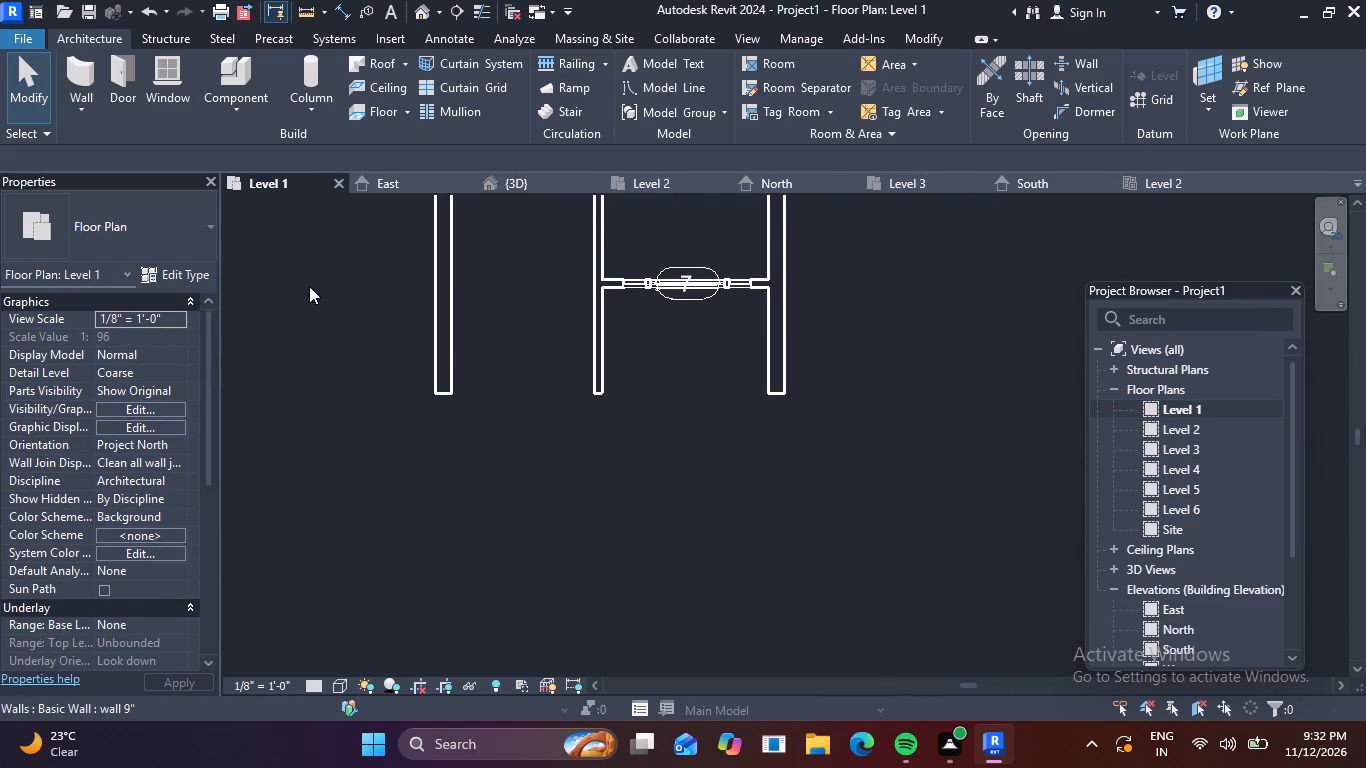
pyautogui.click(309, 96)
pyautogui.click(325, 187)
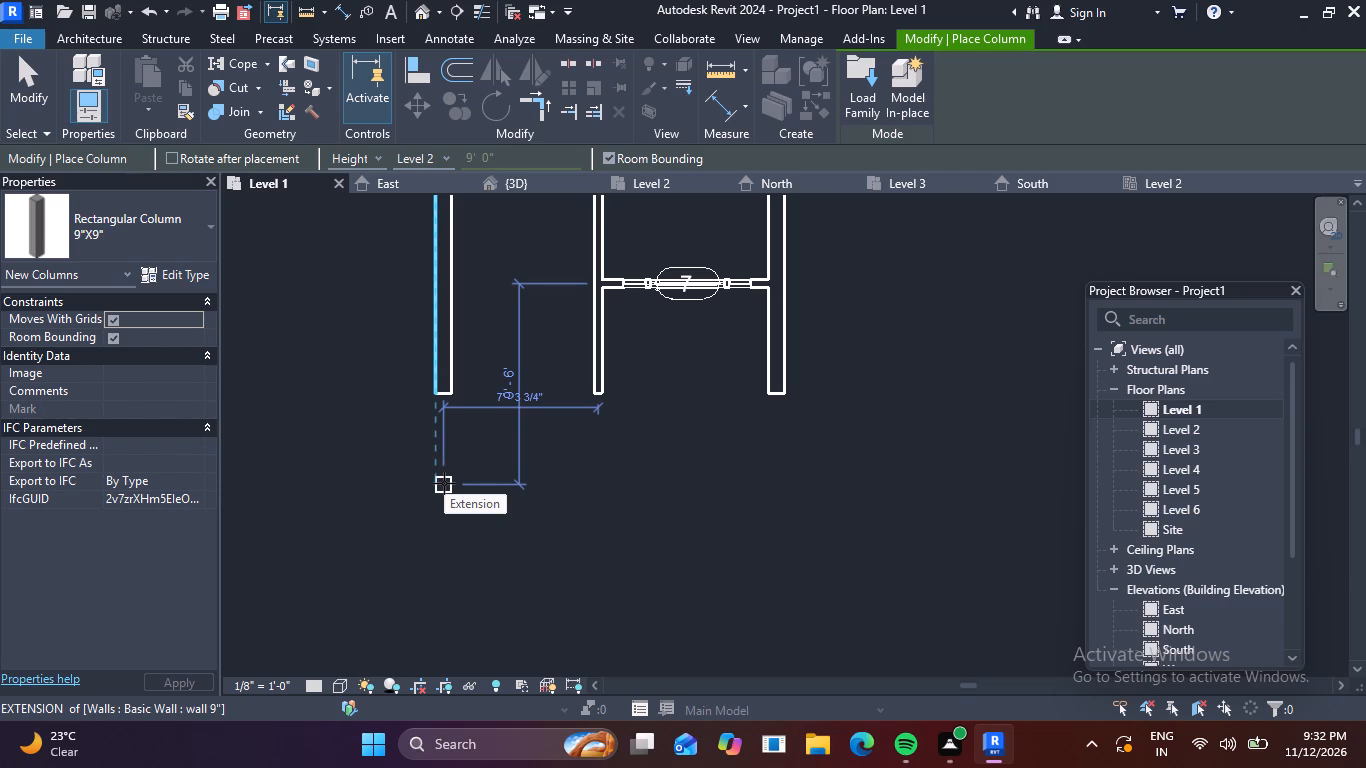
pyautogui.click(474, 153)
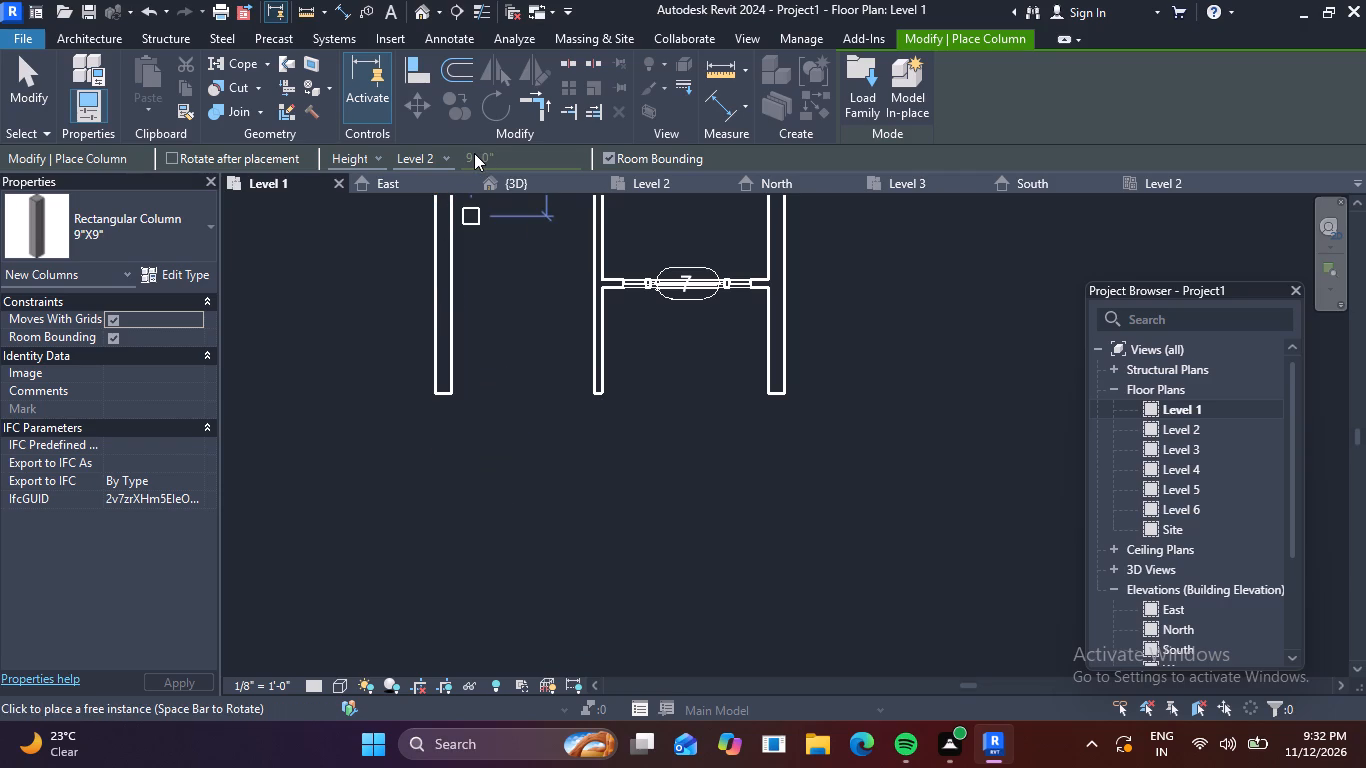
pyautogui.click(446, 160)
pyautogui.click(446, 160)
pyautogui.click(379, 158)
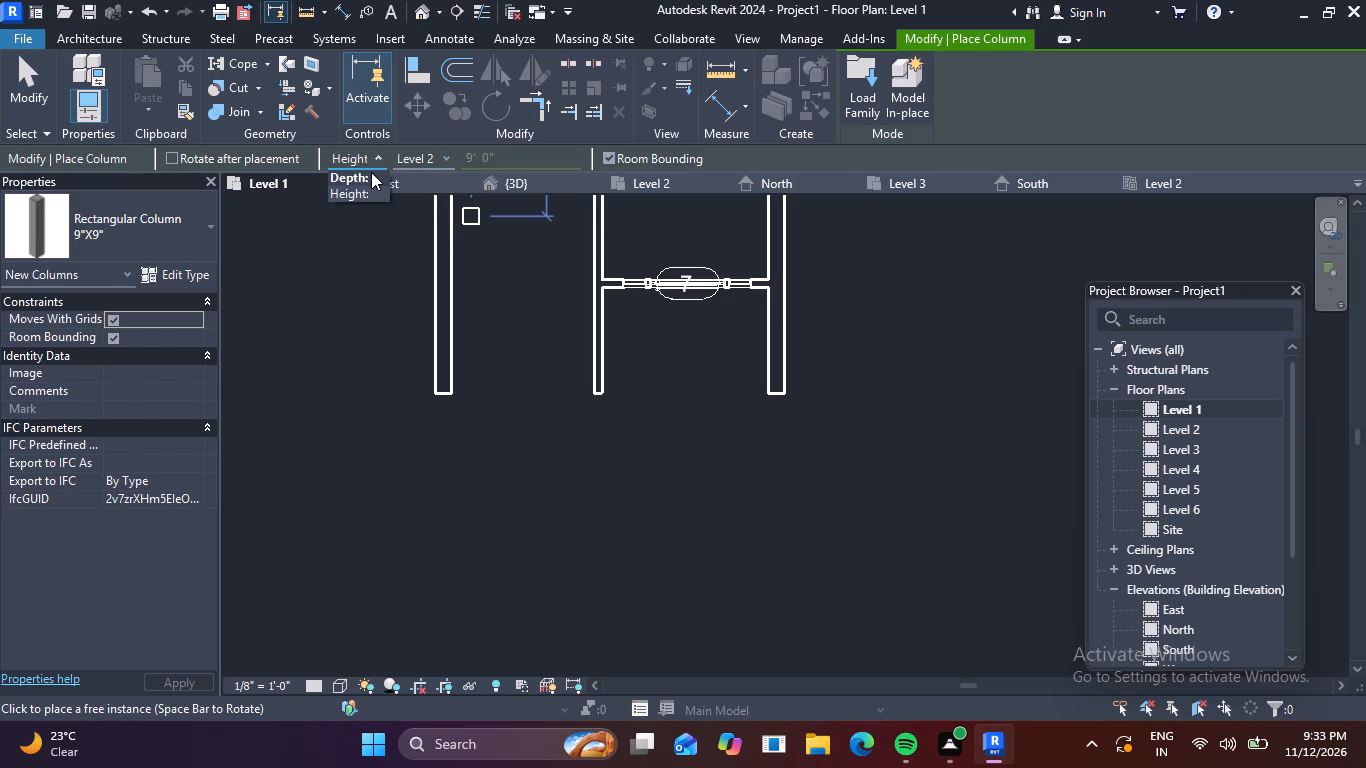
pyautogui.click(371, 172)
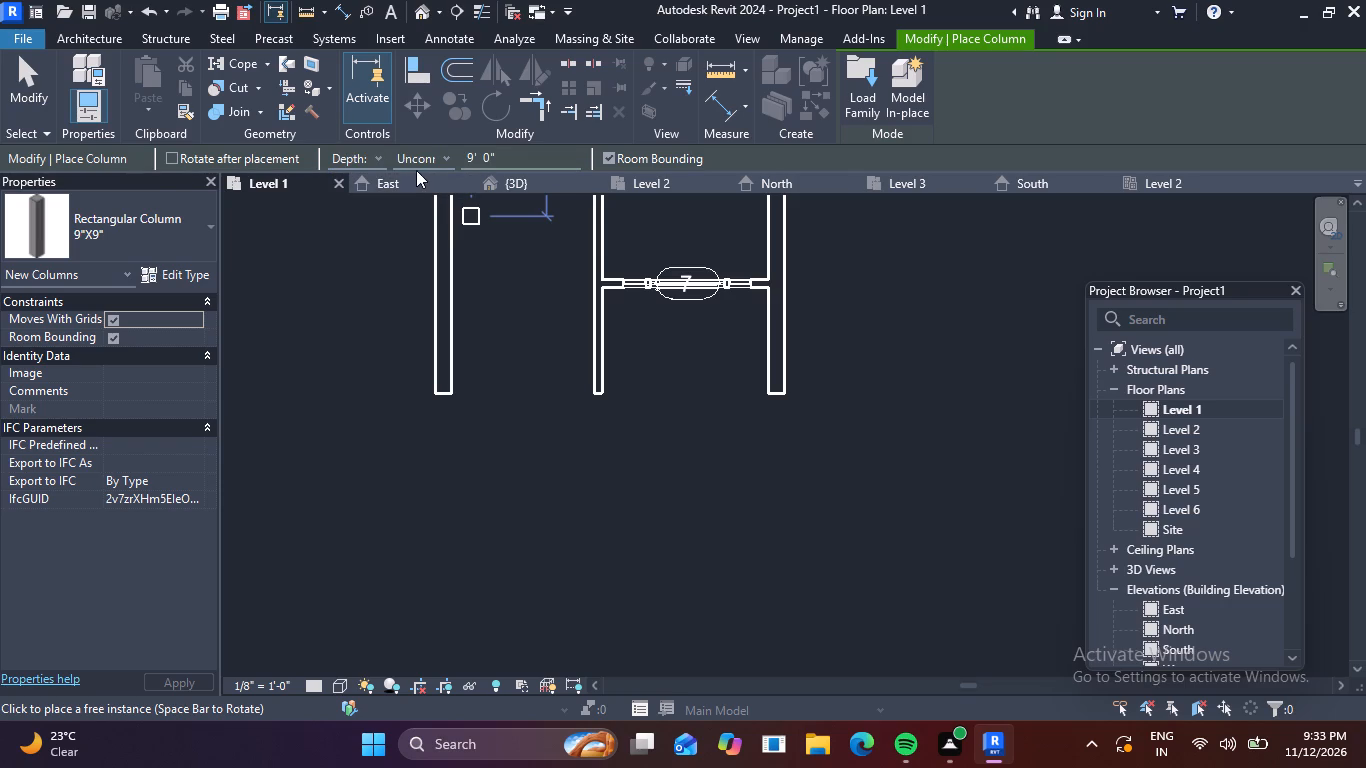
pyautogui.click(440, 160)
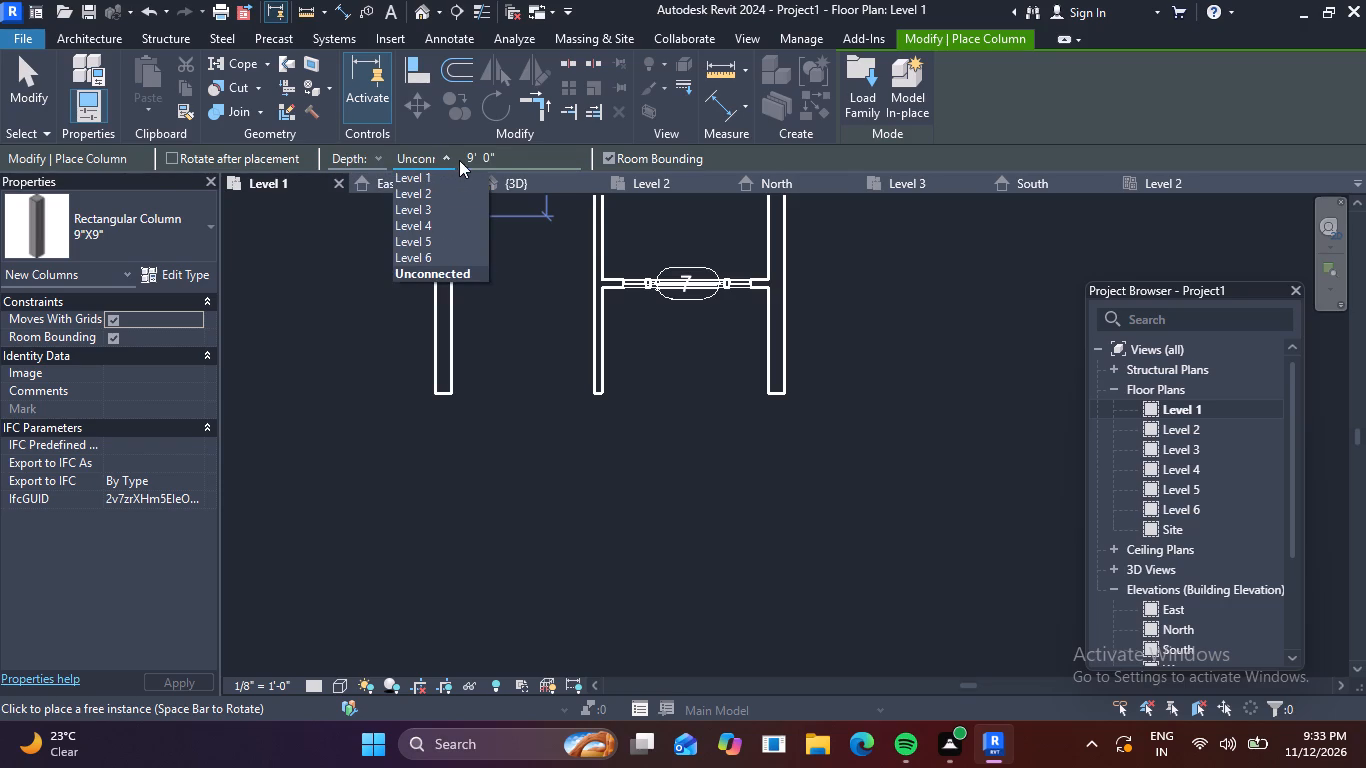
pyautogui.click(375, 160)
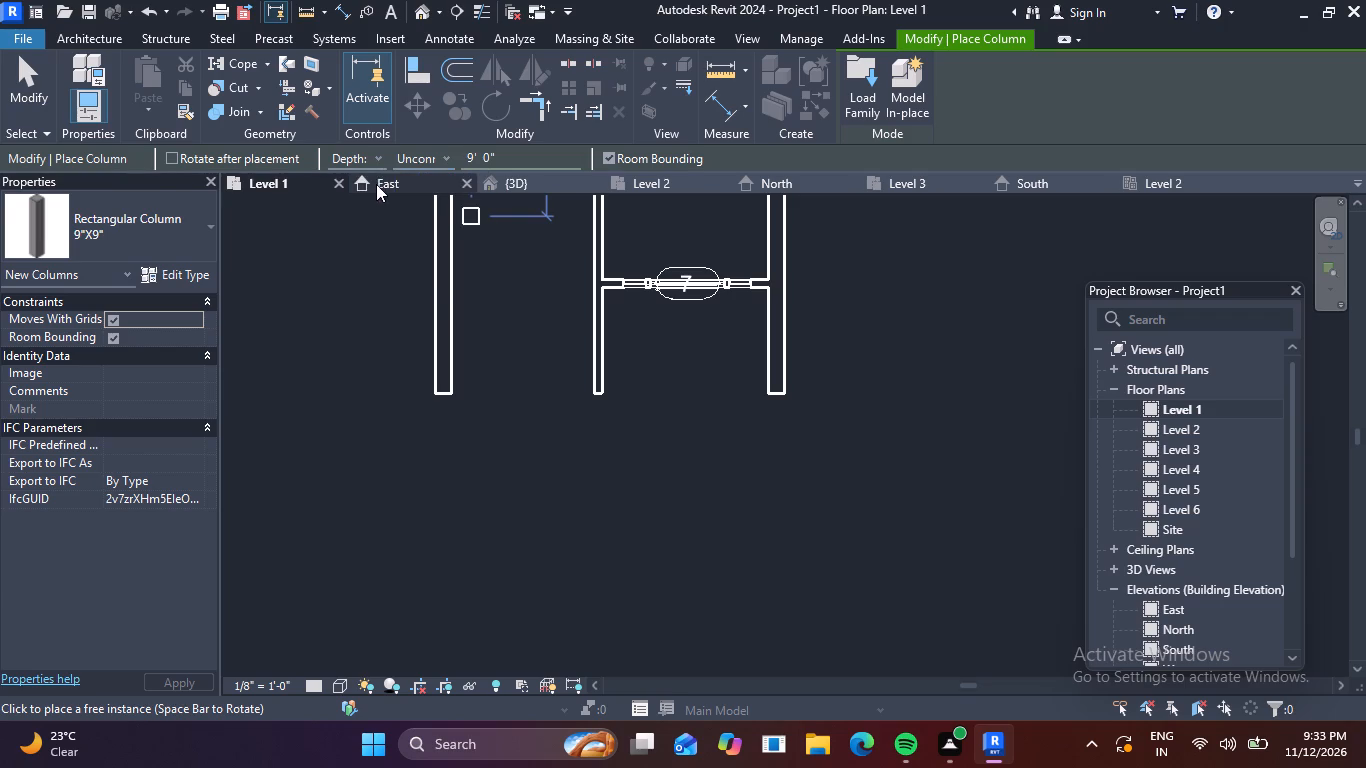
pyautogui.click(383, 154)
pyautogui.click(372, 191)
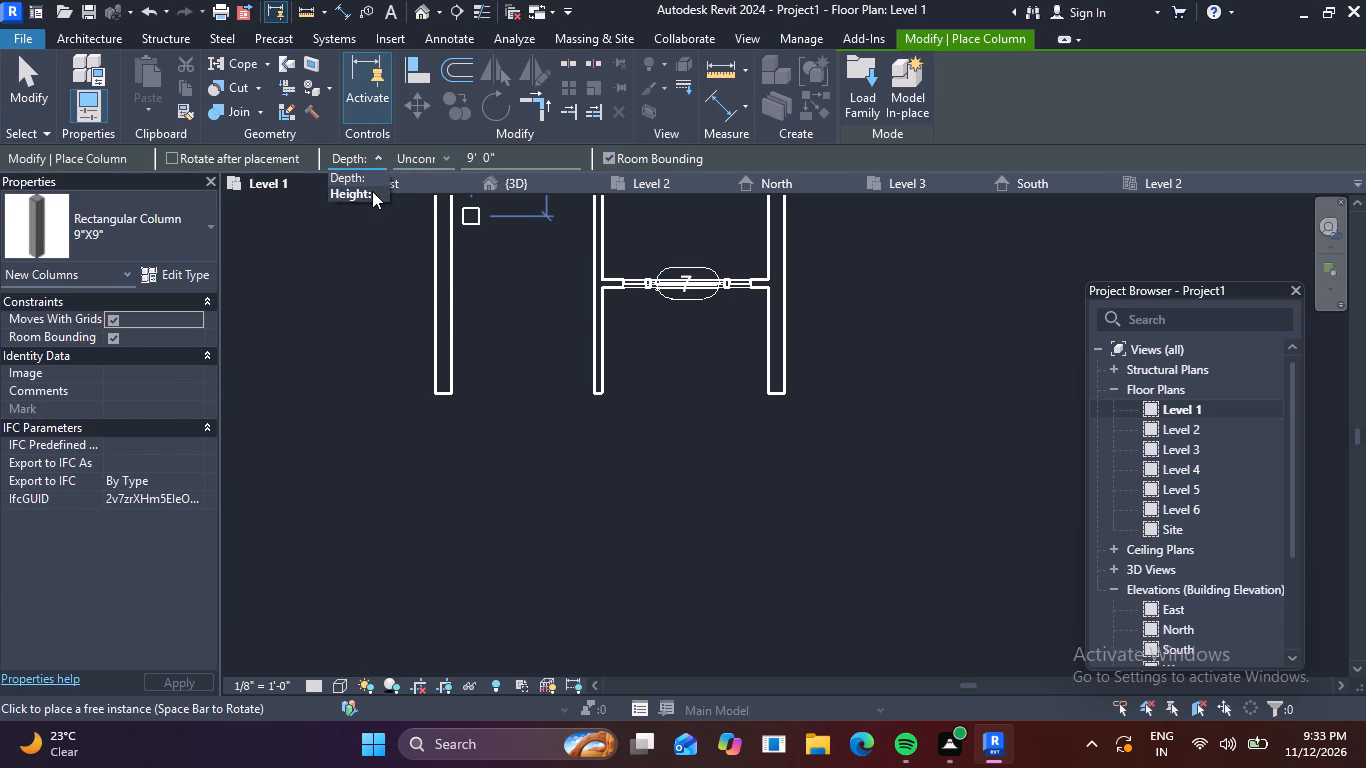
pyautogui.click(445, 158)
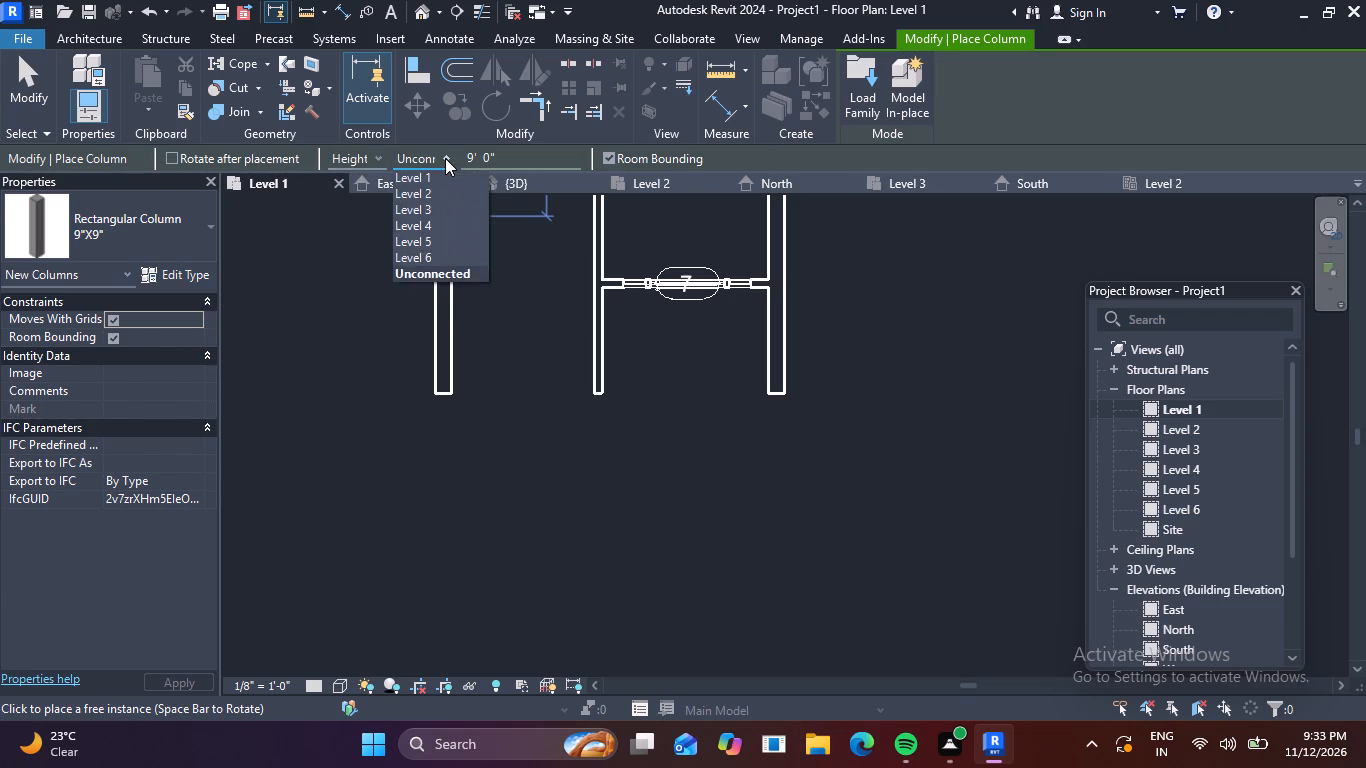
pyautogui.click(452, 275)
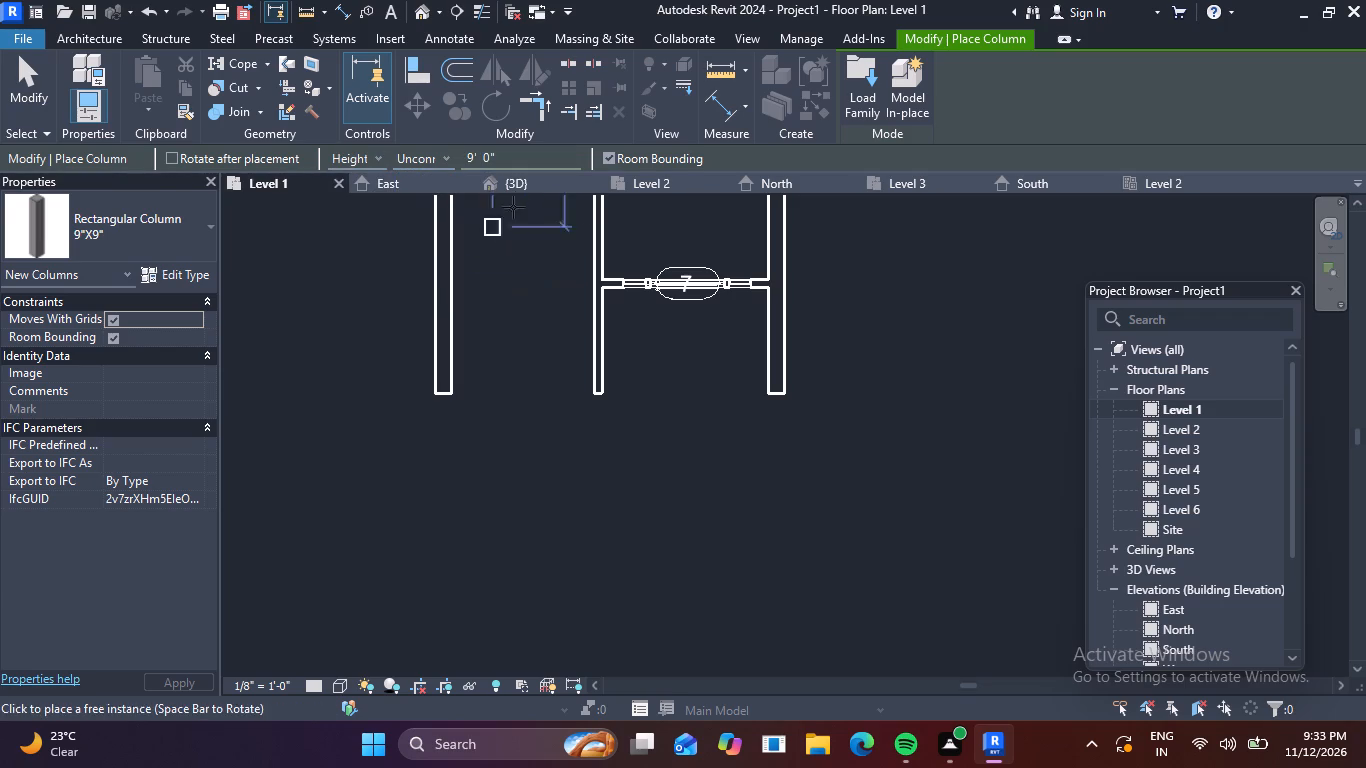
# Set the unconnected height of the 9"X9" column being placed to 5' 0".
pyautogui.click(534, 151)
pyautogui.press('BackSpace')
pyautogui.press('BackSpace')
pyautogui.press('BackSpace')
pyautogui.press('BackSpace')
pyautogui.press('BackSpace')
pyautogui.press('BackSpace')
pyautogui.press('BackSpace')
pyautogui.press('BackSpace')
pyautogui.press('BackSpace')
pyautogui.press('BackSpace')
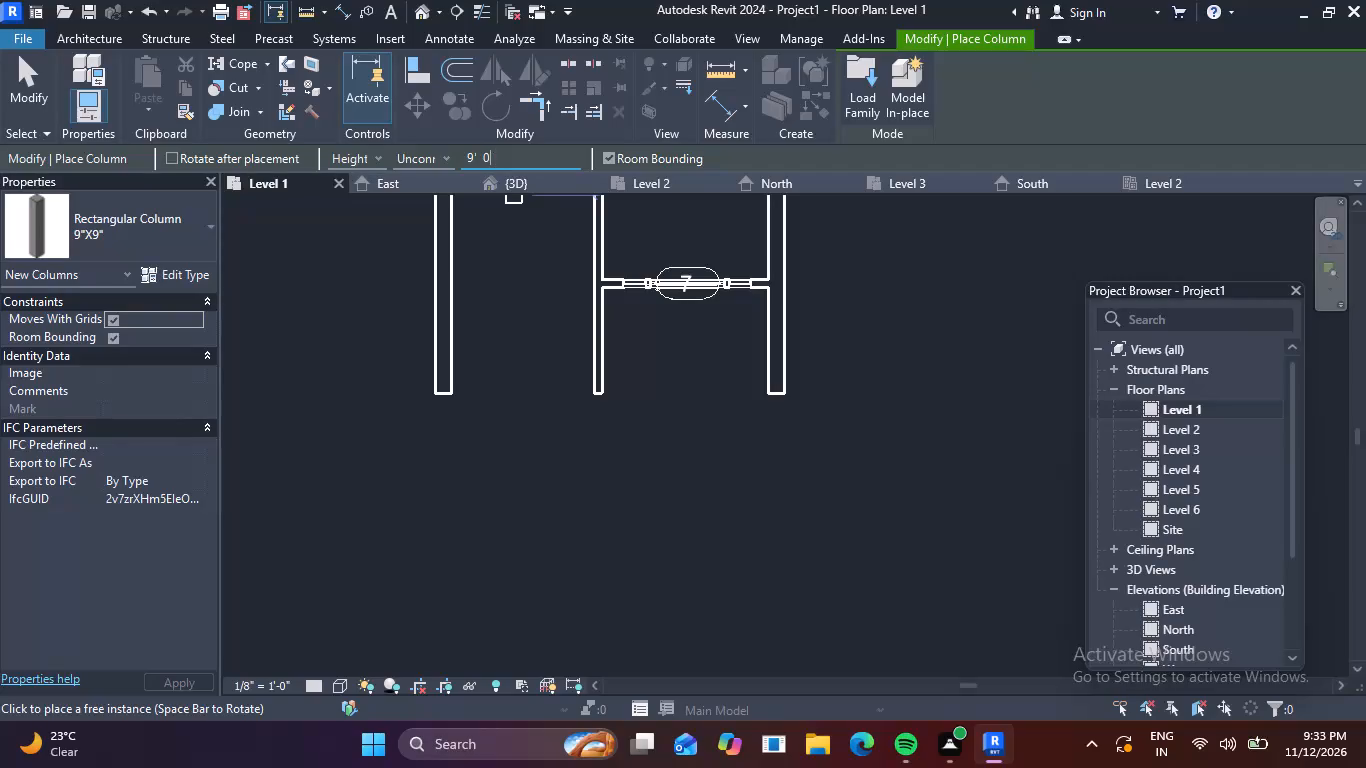
pyautogui.press('BackSpace')
pyautogui.press('BackSpace')
pyautogui.press('BackSpace')
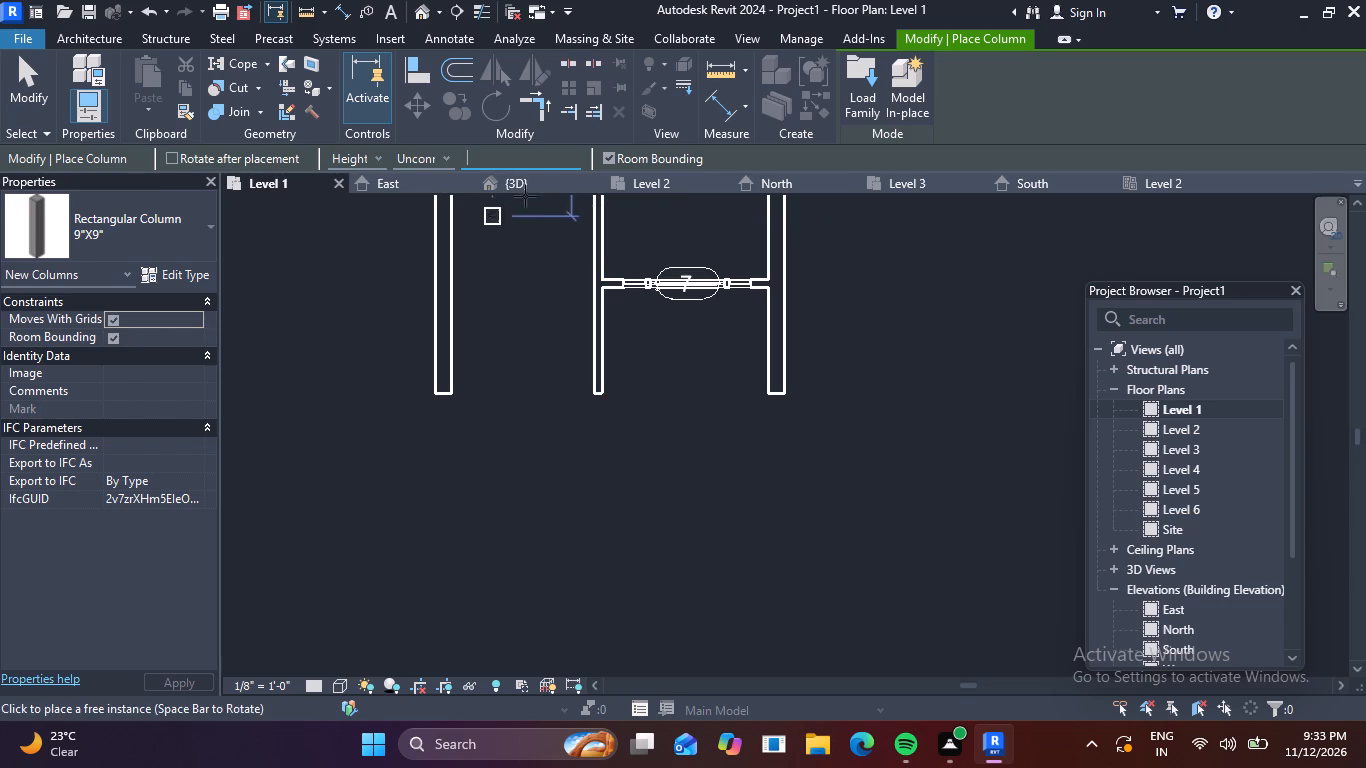
pyautogui.click(448, 154)
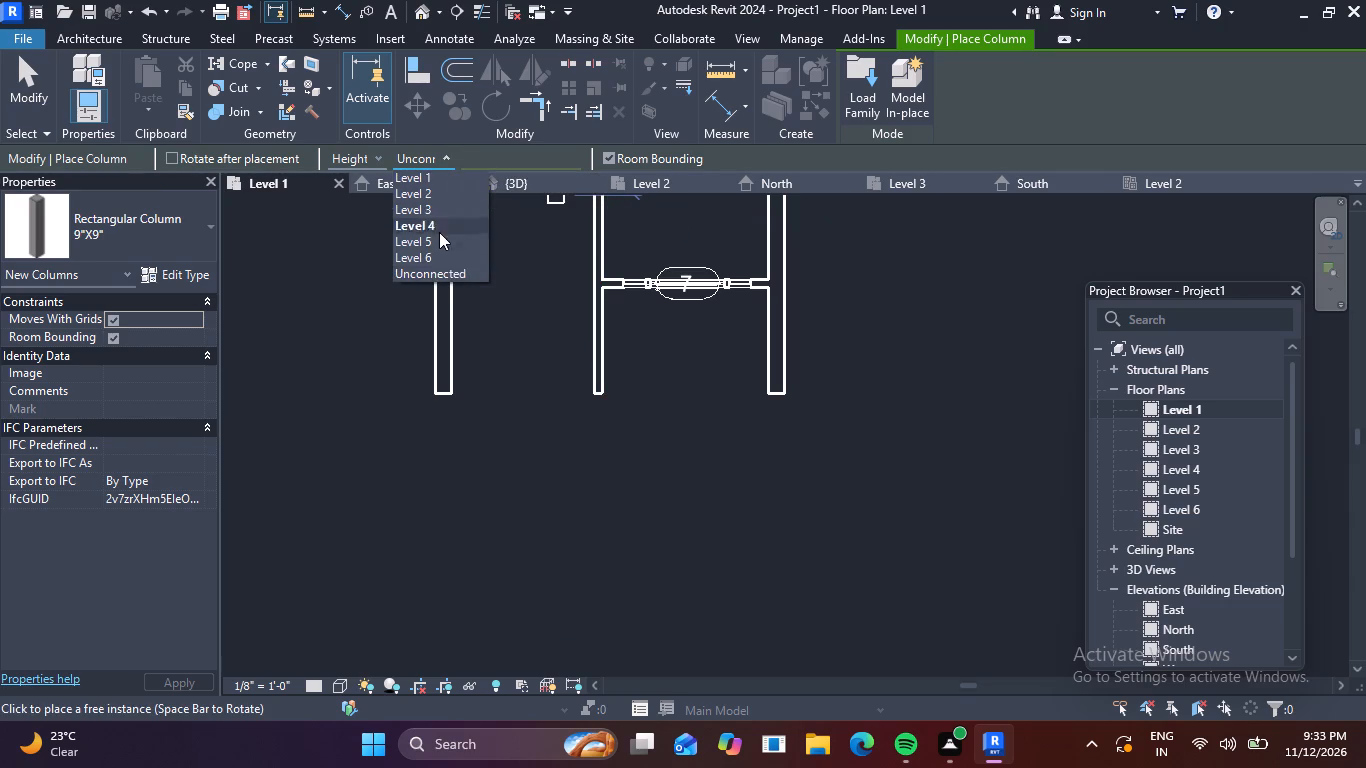
pyautogui.click(446, 276)
pyautogui.scroll(3, 528, 162)
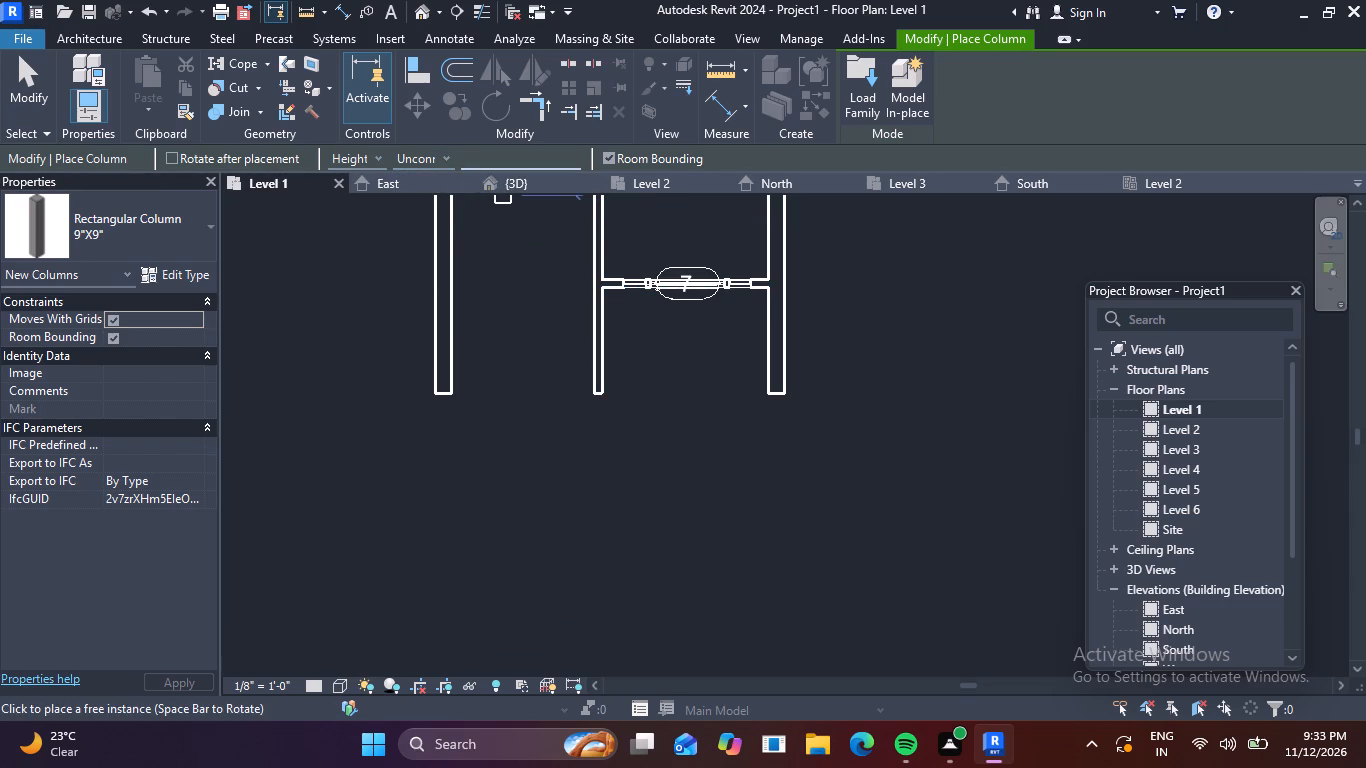
pyautogui.click(528, 160)
pyautogui.write("5'")
pyautogui.press('Return')
# Place two 9"X9" columns about 9'-6" in front of the door 7 wall, each in line with an outer front wall.
pyautogui.click(441, 485)
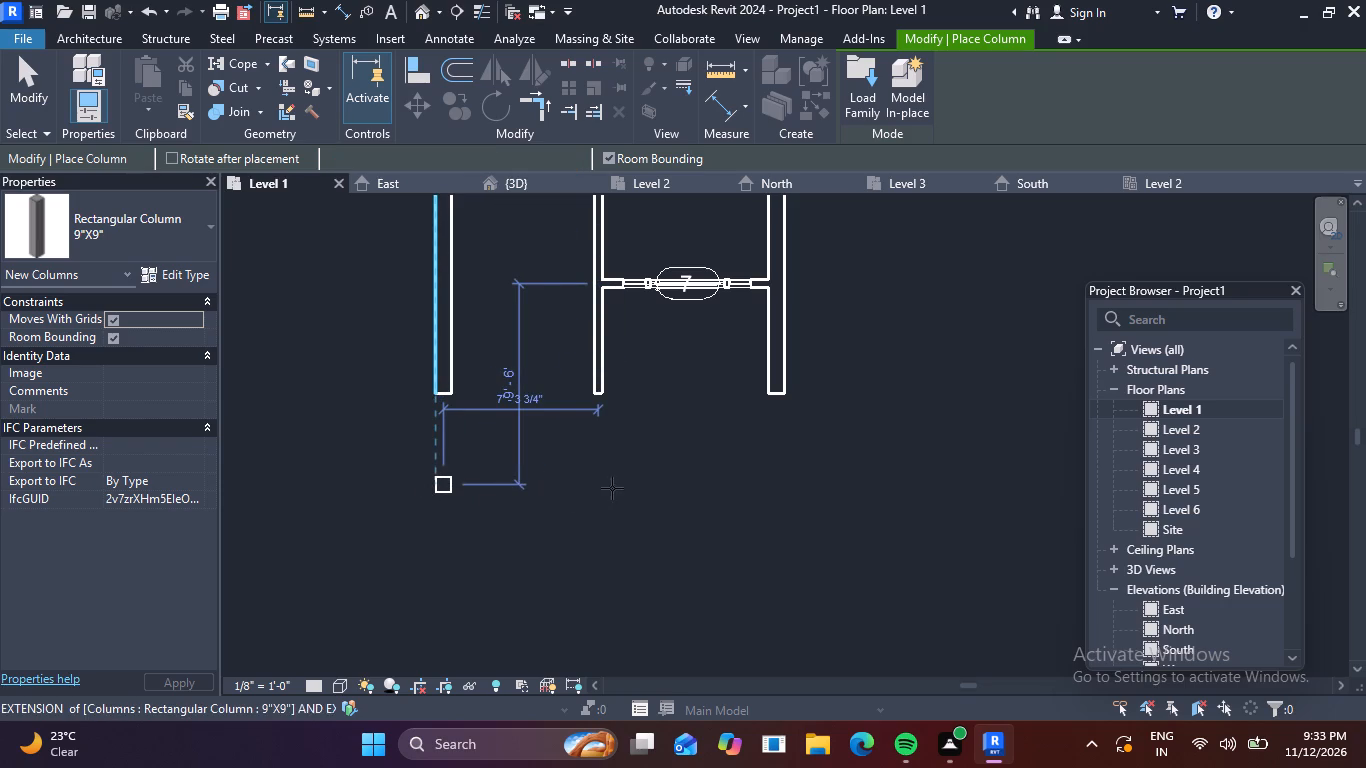
pyautogui.click(782, 479)
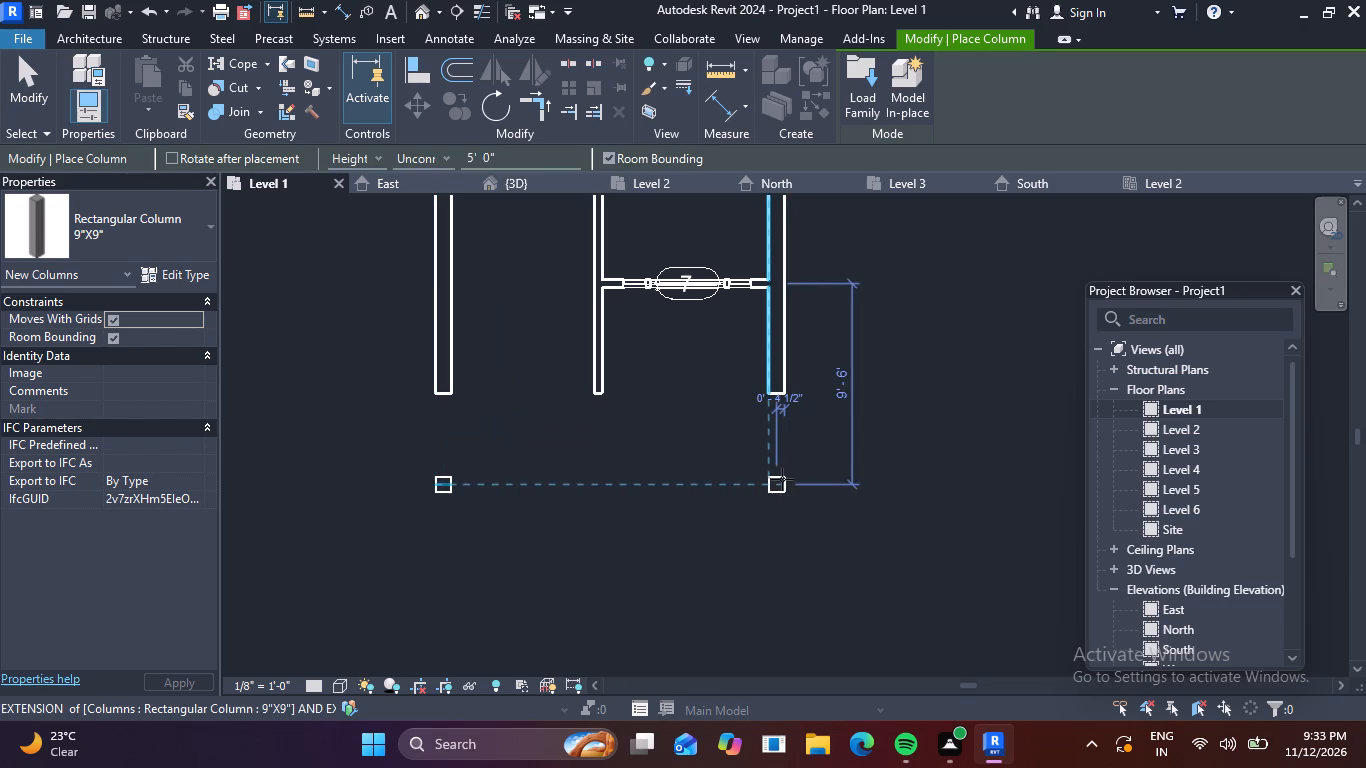
pyautogui.press('Escape')
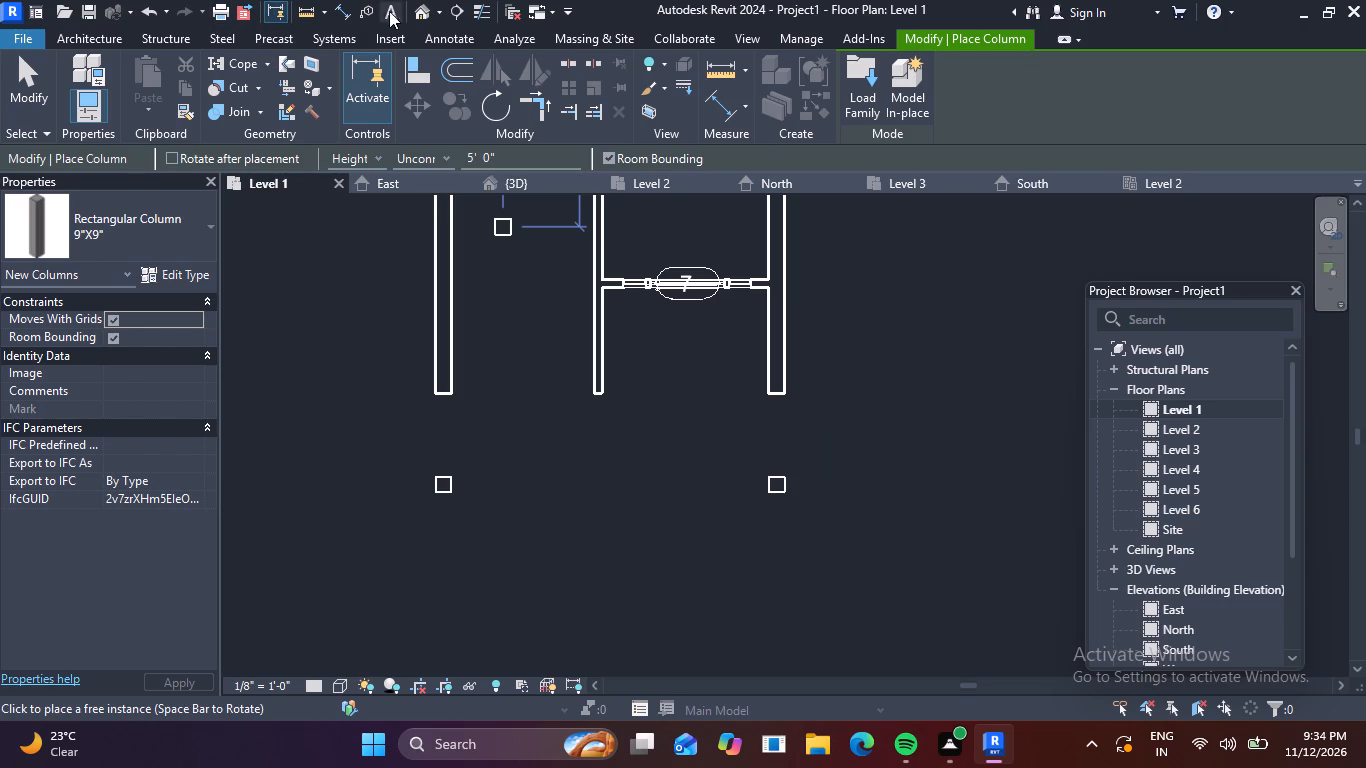
# In the 3D view, move both 9"X9" columns together outward from the building to about 9'-2 3/4" from the front wall.
pyautogui.click(426, 10)
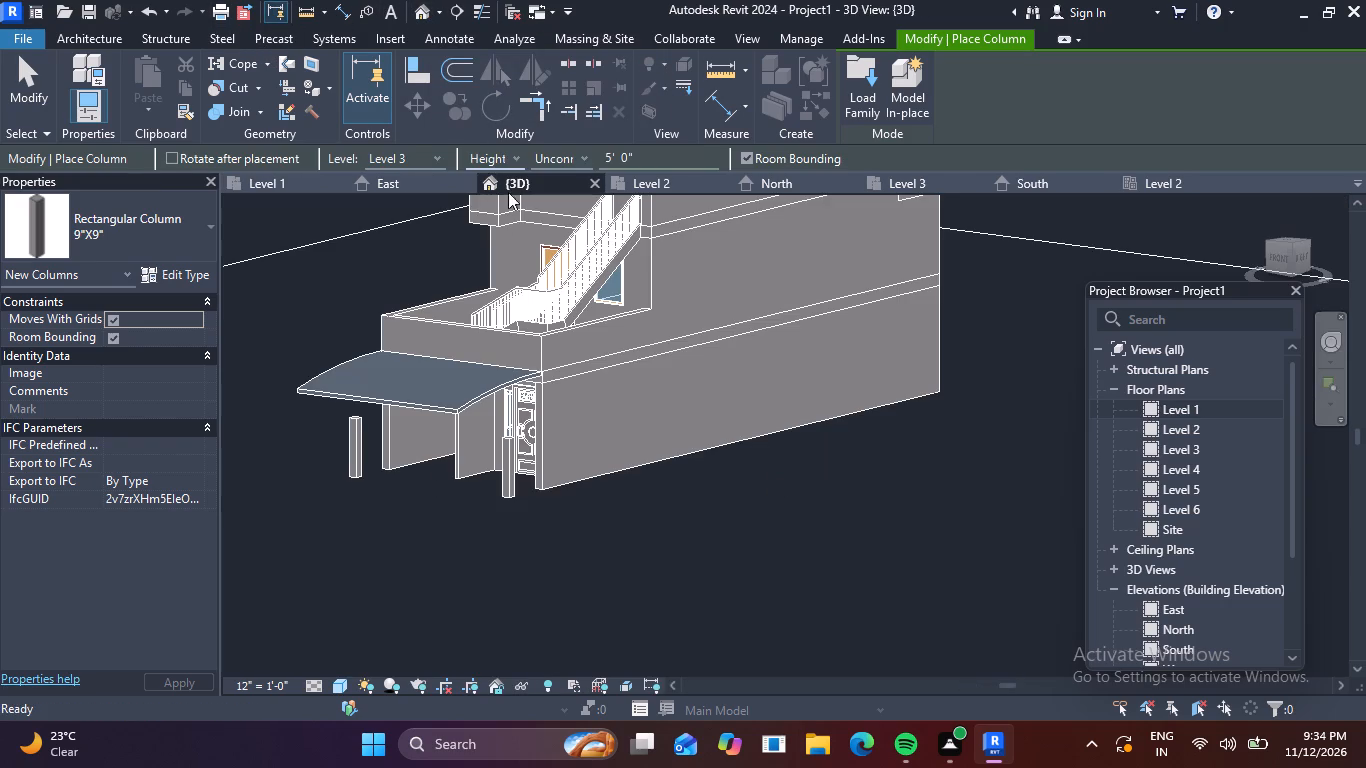
pyautogui.press('Escape')
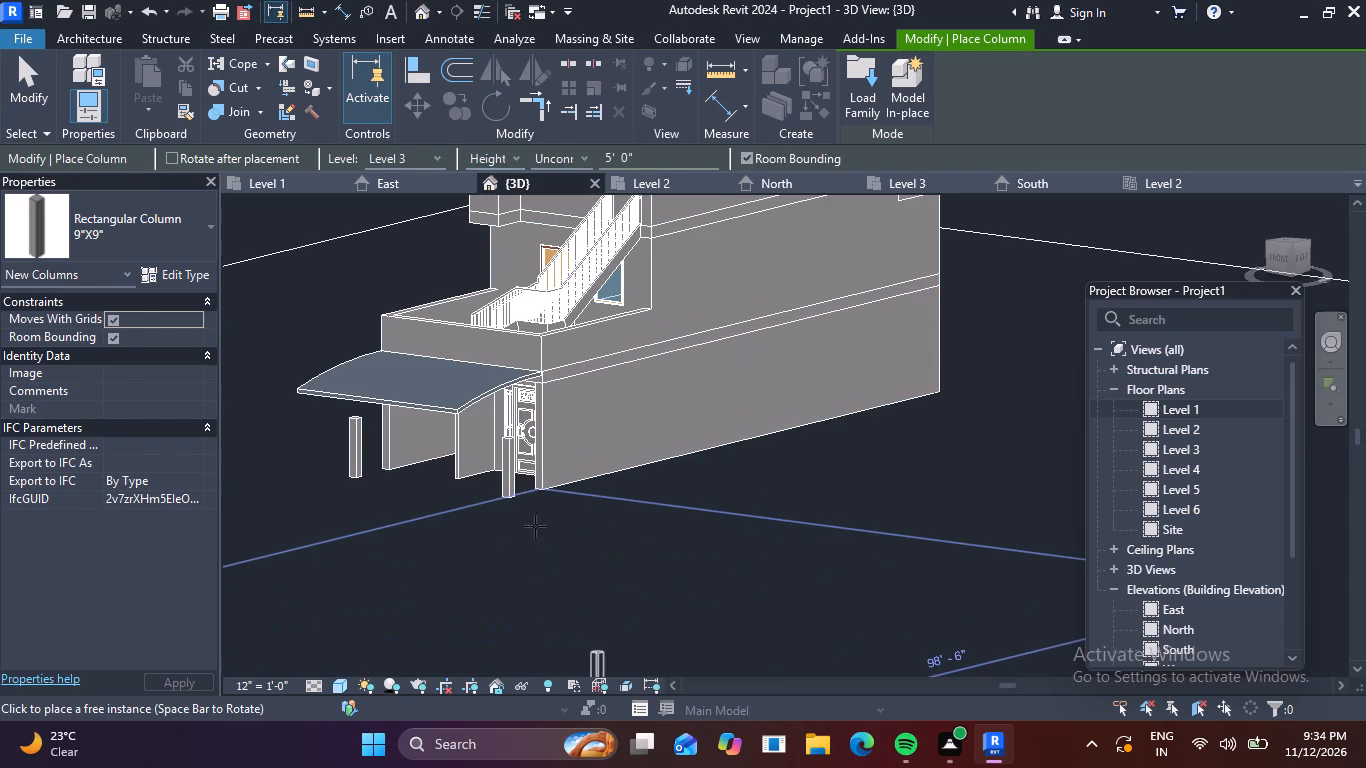
pyautogui.press('Escape')
pyautogui.keyDown('shift'); pyautogui.moveTo(384, 454); pyautogui.dragTo(461, 477, button='middle'); pyautogui.keyUp('shift')
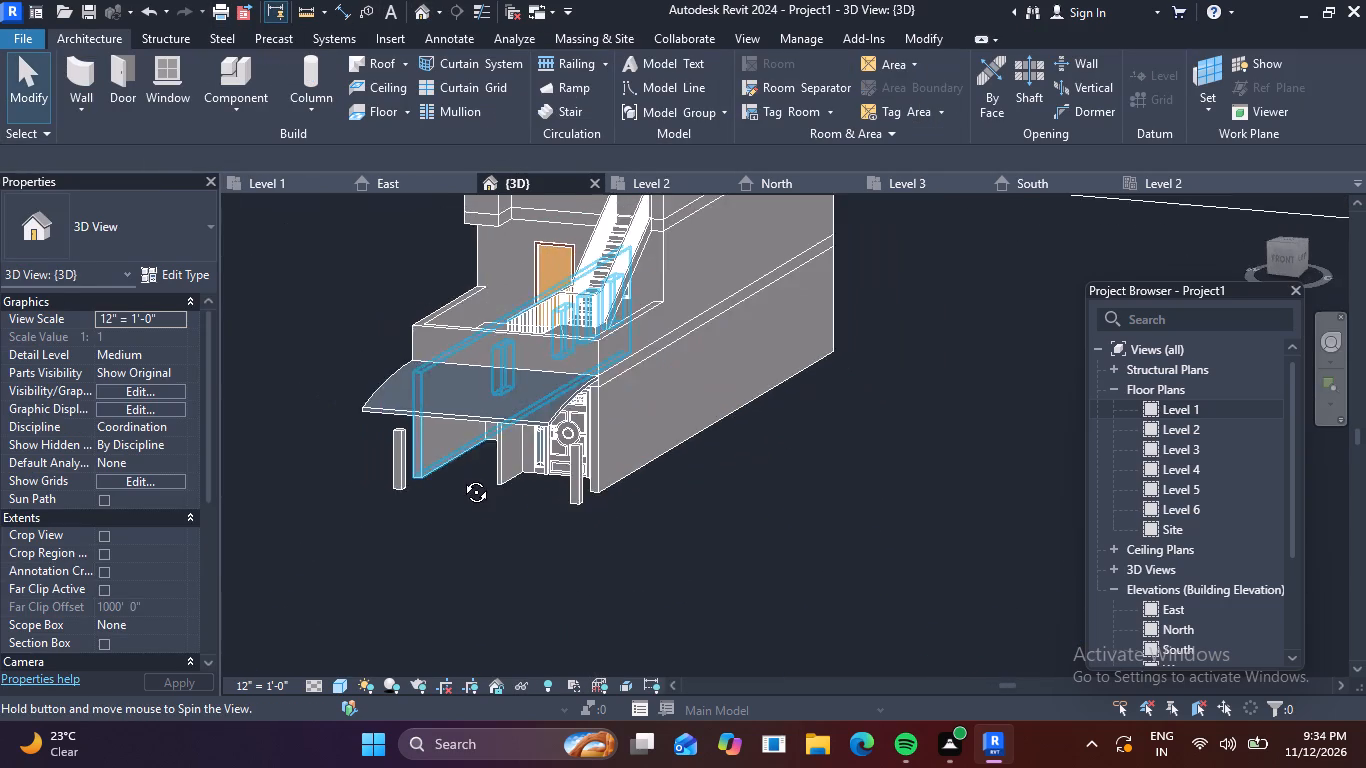
pyautogui.keyDown('shift'); pyautogui.moveTo(461, 477); pyautogui.dragTo(685, 445, button='middle'); pyautogui.keyUp('shift')
pyautogui.click(633, 438)
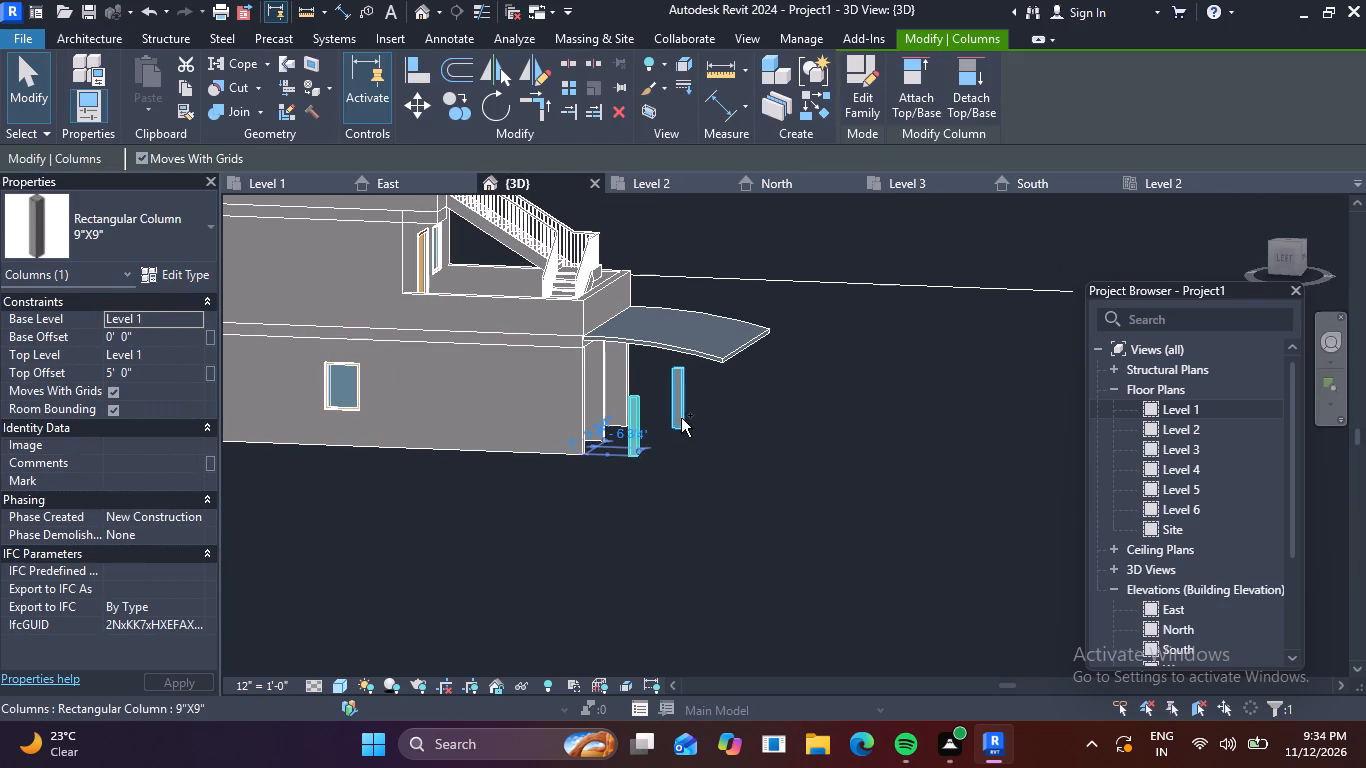
pyautogui.keyDown('ctrl'); pyautogui.click(681, 418); pyautogui.keyUp('ctrl')
pyautogui.scroll(5, 643, 467)
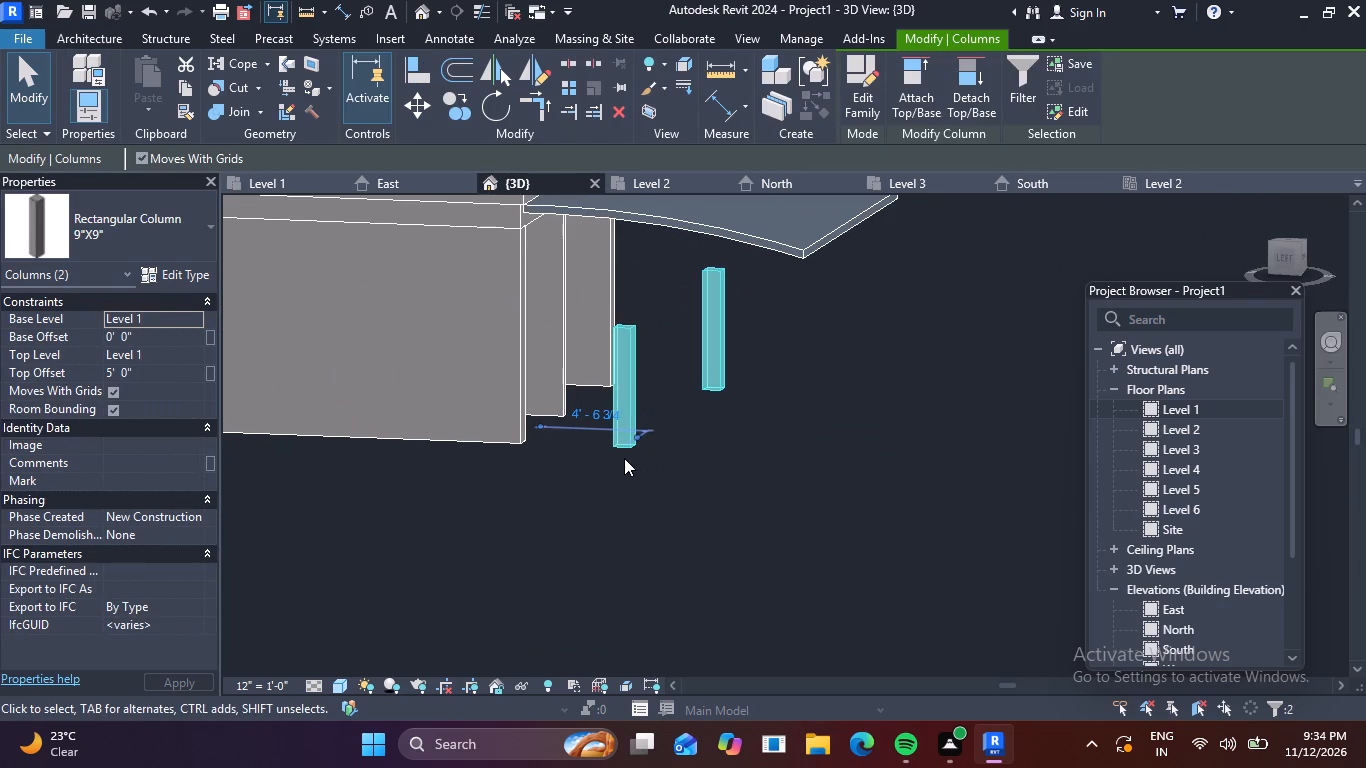
pyautogui.hotkey('ctrl', 'alt', 'Right')
pyautogui.hotkey('ctrl', 'alt', 'Right')
pyautogui.hotkey('ctrl', 'alt', 'Right')
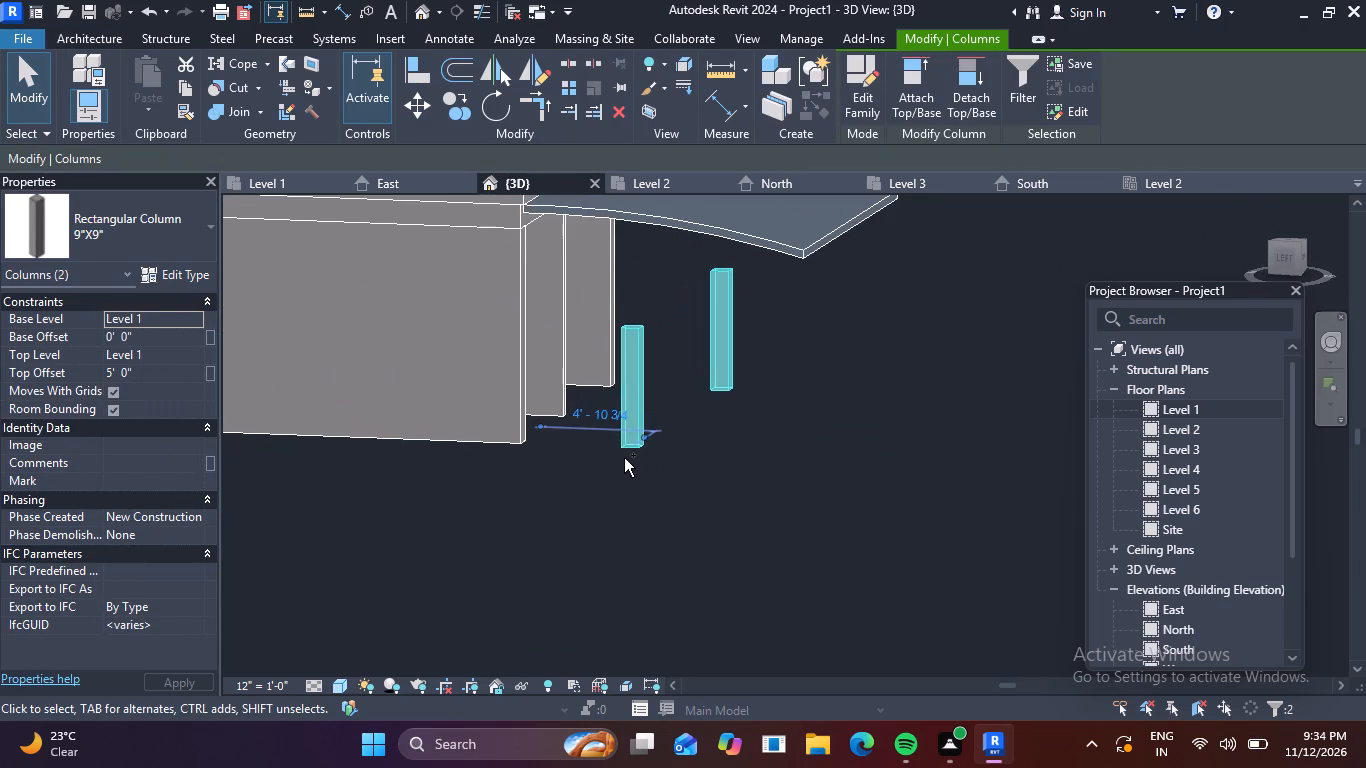
pyautogui.hotkey('ctrl', 'alt', 'Right')
pyautogui.hotkey('ctrl', 'alt', 'Right')
pyautogui.hotkey('ctrl', 'alt', 'Right')
pyautogui.hotkey('ctrl', 'alt', 'Right')
pyautogui.hotkey('ctrl', 'alt', 'Right')
pyautogui.hotkey('ctrl', 'alt', 'Right')
pyautogui.hotkey('ctrl', 'alt', 'Right')
pyautogui.hotkey('ctrl', 'alt', 'Right')
pyautogui.hotkey('ctrl', 'alt', 'Right')
pyautogui.hotkey('ctrl', 'alt', 'Right')
pyautogui.hotkey('ctrl', 'alt', 'Right')
pyautogui.hotkey('ctrl', 'alt', 'Right')
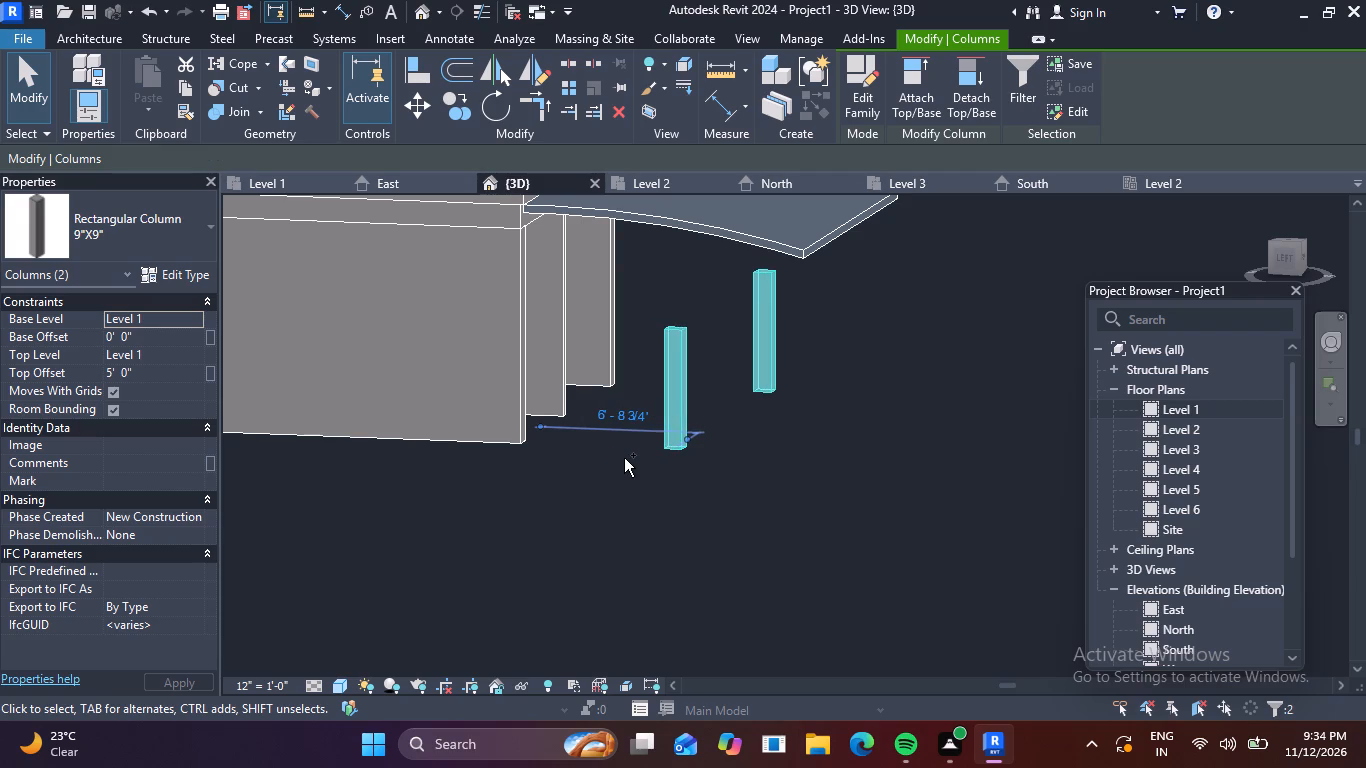
pyautogui.hotkey('ctrl', 'alt', 'Right')
pyautogui.hotkey('ctrl', 'alt', 'Right')
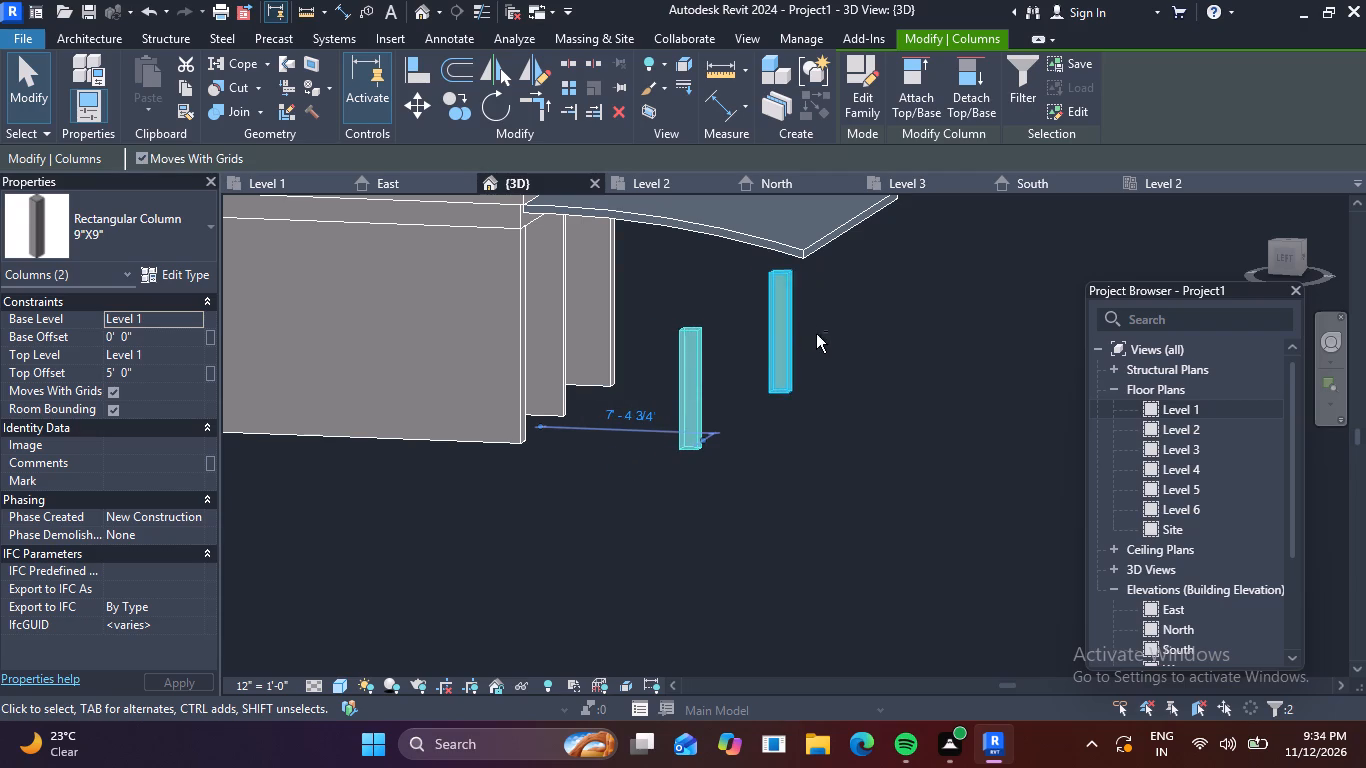
pyautogui.keyDown('shift'); pyautogui.moveTo(827, 336); pyautogui.dragTo(881, 300, button='middle'); pyautogui.keyUp('shift')
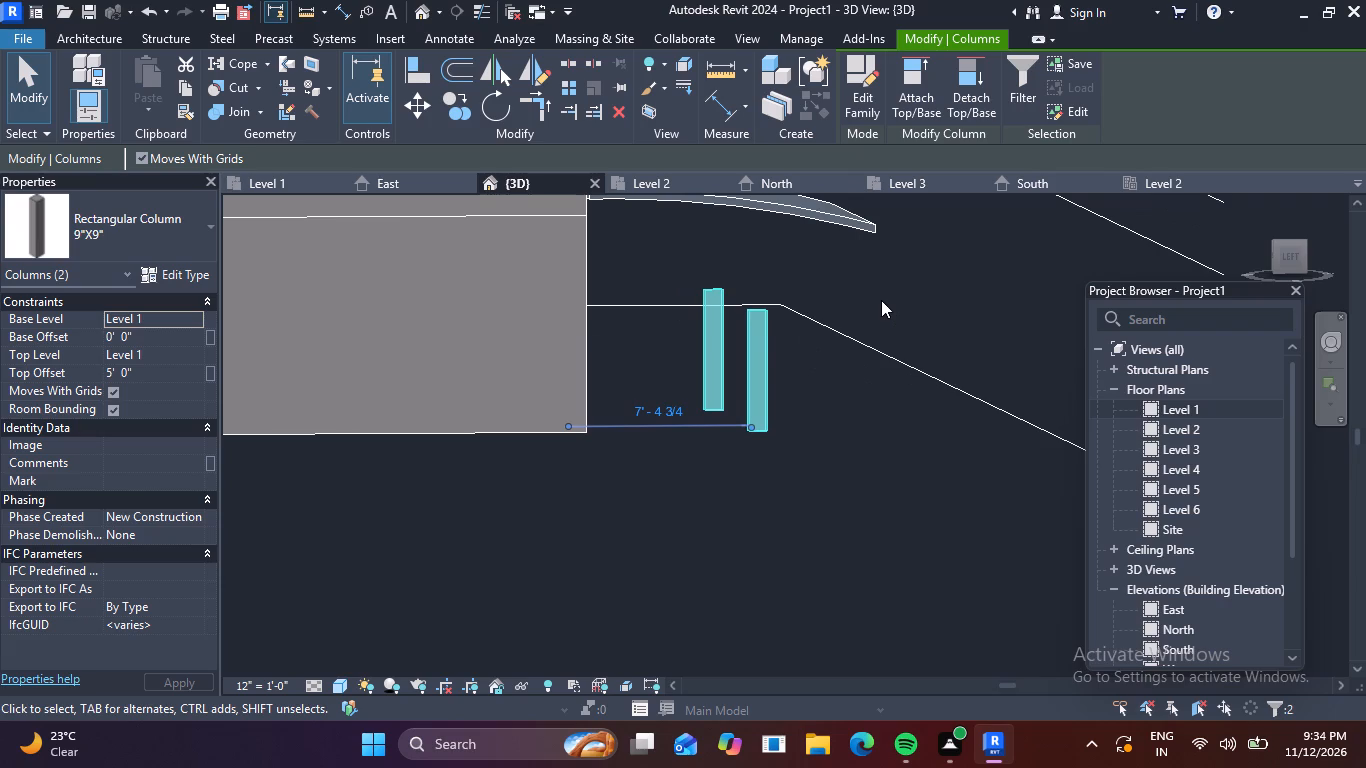
pyautogui.hotkey('ctrl', 'alt', 'Right')
pyautogui.hotkey('ctrl', 'alt', 'Right')
pyautogui.hotkey('ctrl', 'alt', 'Right')
pyautogui.hotkey('ctrl', 'alt', 'Right')
pyautogui.hotkey('ctrl', 'alt', 'Right')
pyautogui.hotkey('ctrl', 'alt', 'Right')
pyautogui.hotkey('ctrl', 'alt', 'Right')
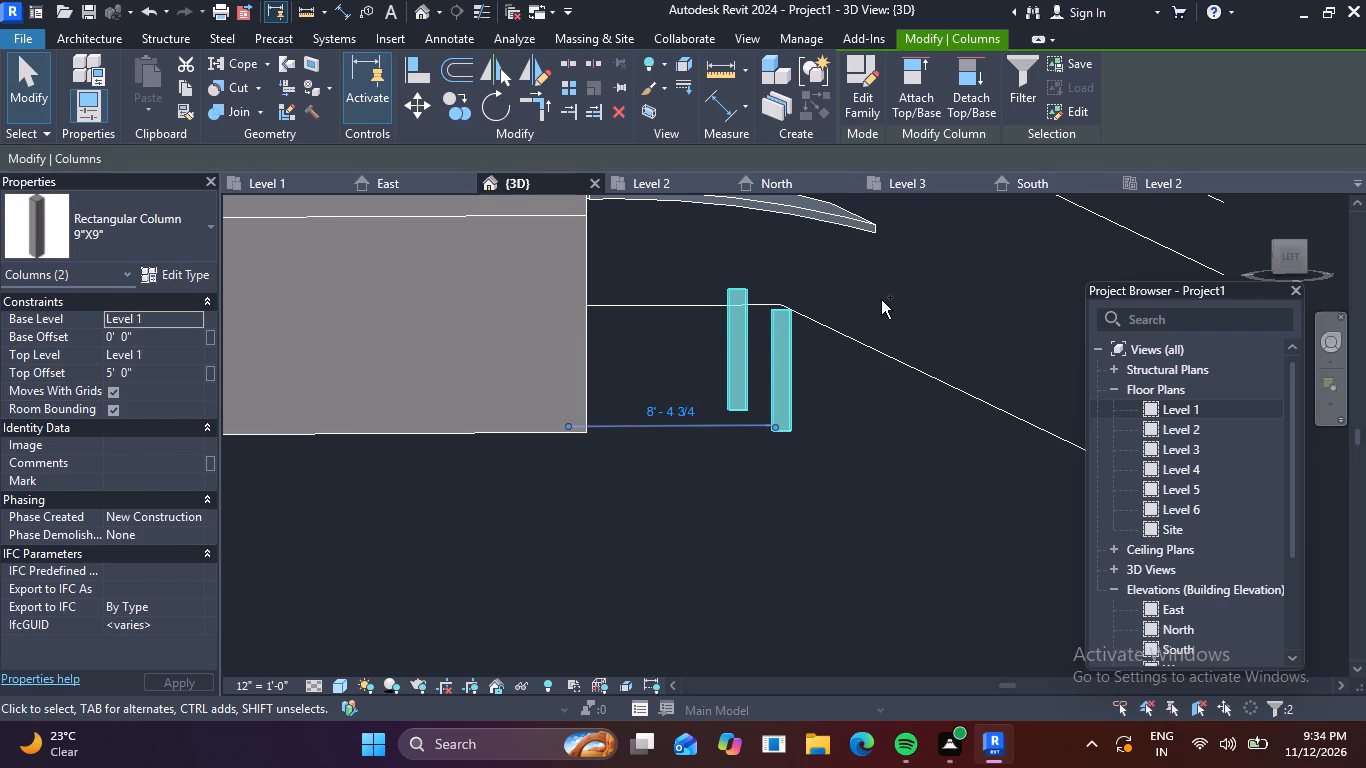
pyautogui.hotkey('ctrl', 'alt', 'Right')
pyautogui.hotkey('ctrl', 'alt', 'Right')
pyautogui.hotkey('ctrl', 'alt', 'Right')
pyautogui.hotkey('ctrl', 'alt', 'Right')
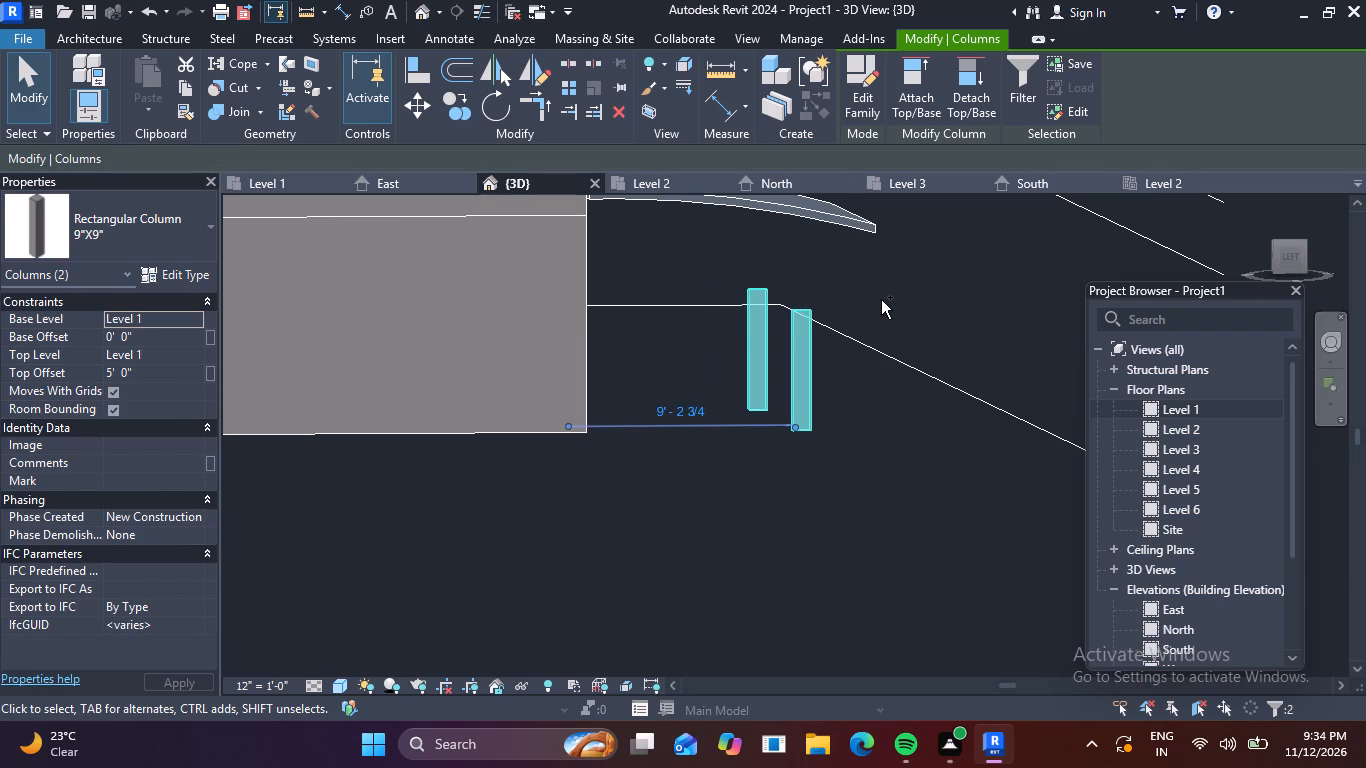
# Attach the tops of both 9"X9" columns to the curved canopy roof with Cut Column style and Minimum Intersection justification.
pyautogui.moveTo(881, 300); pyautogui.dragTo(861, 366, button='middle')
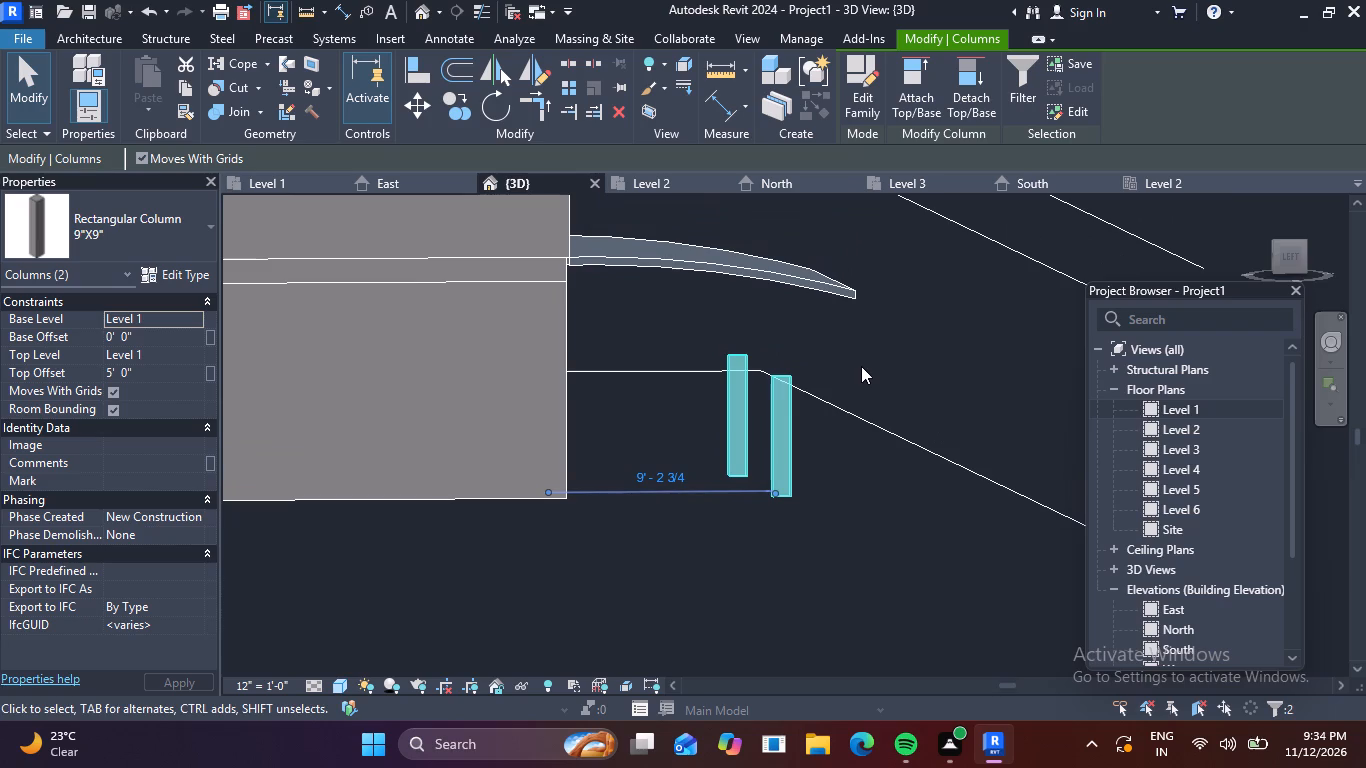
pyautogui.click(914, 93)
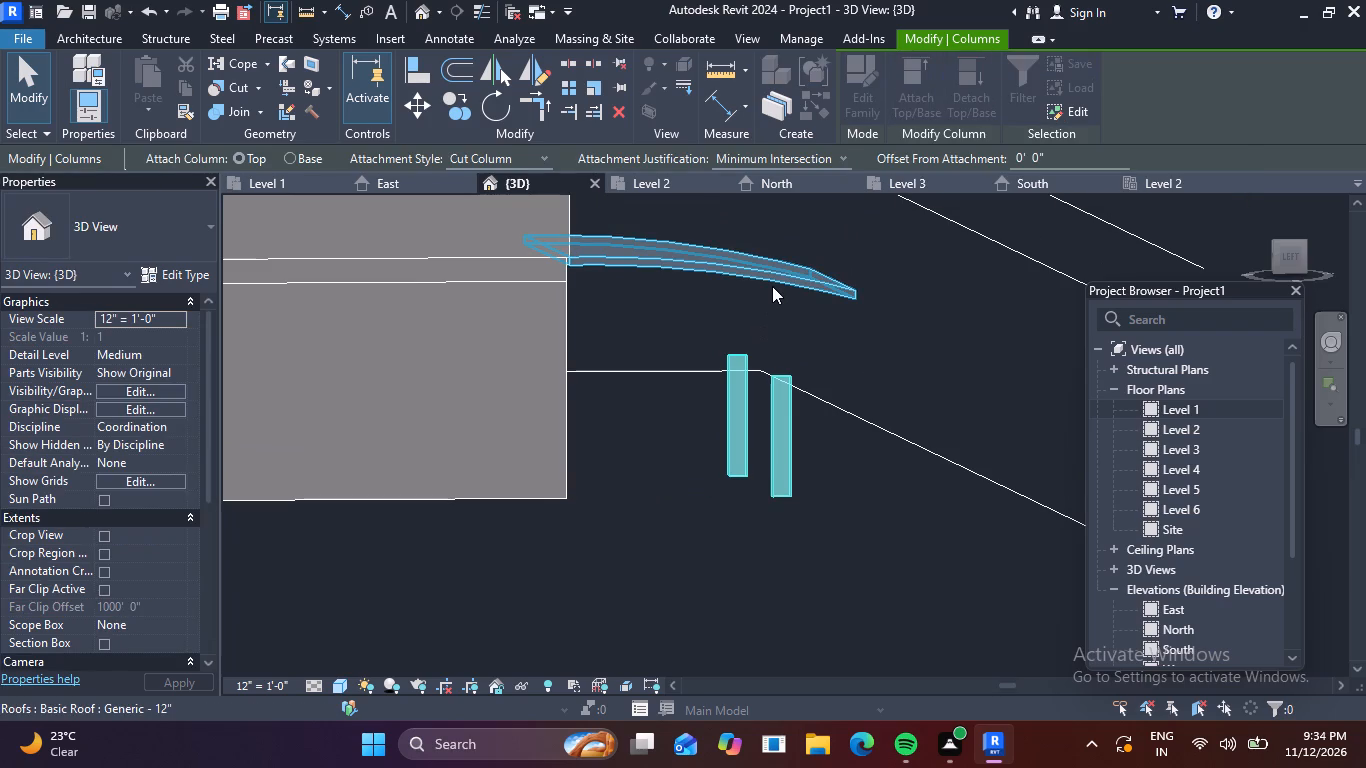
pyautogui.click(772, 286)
# Reattach the tops of both columns to the curved canopy roof using Maximum Intersection justification.
pyautogui.scroll(-3, 849, 326)
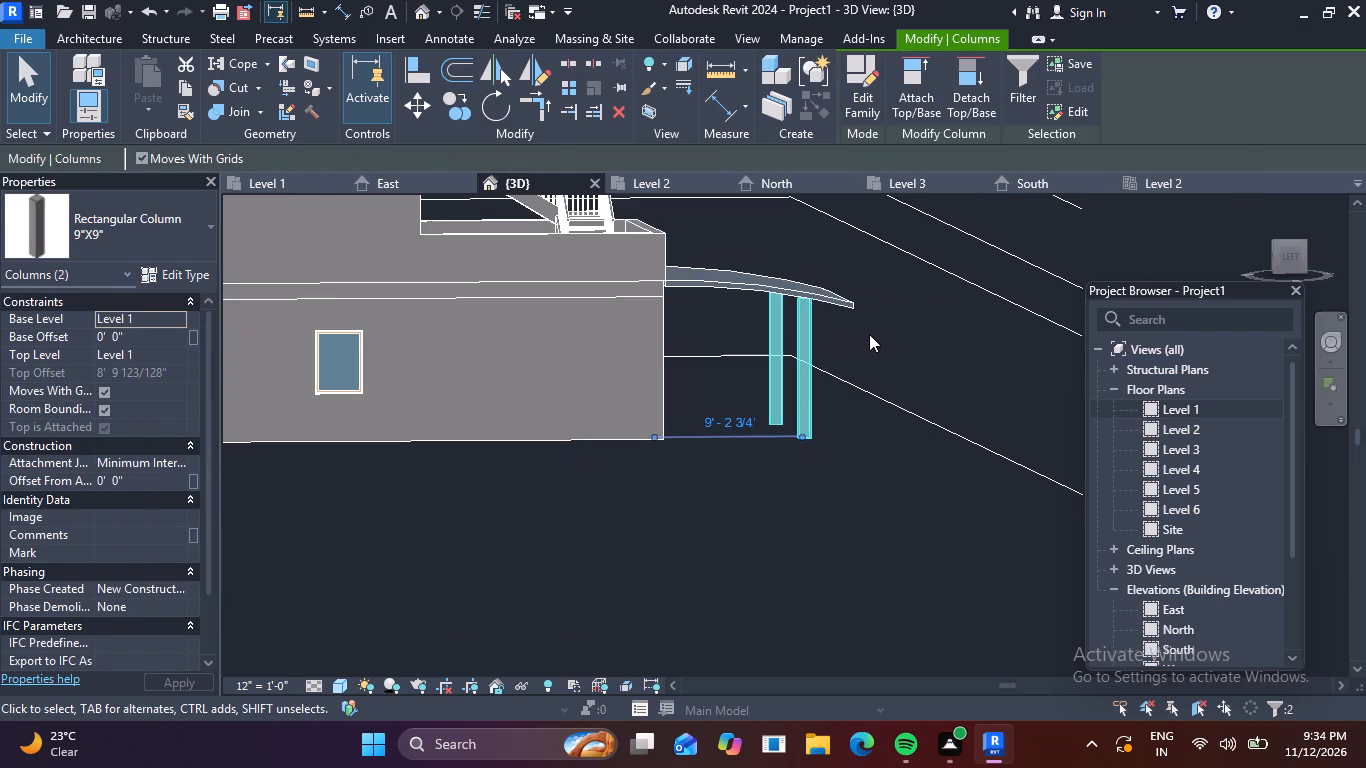
pyautogui.scroll(8, 822, 300)
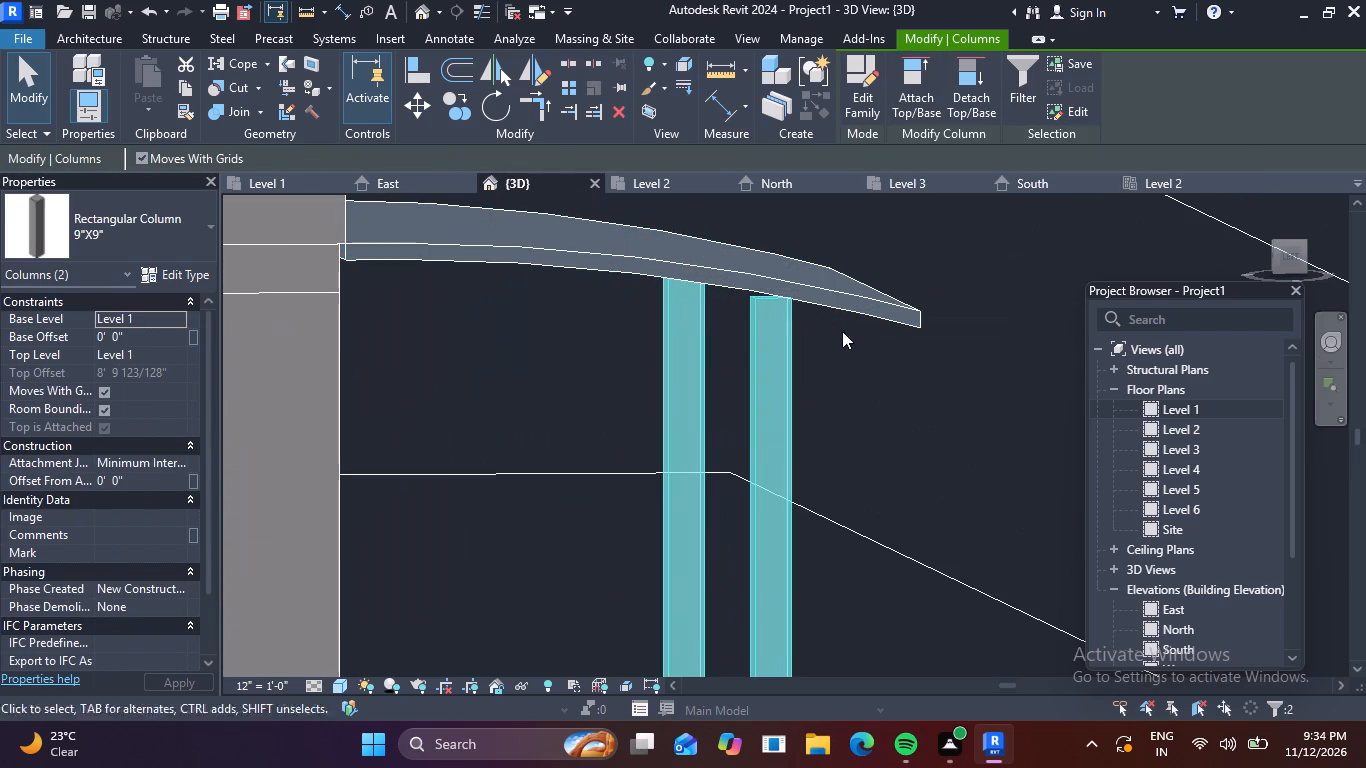
pyautogui.keyDown('shift'); pyautogui.moveTo(882, 351); pyautogui.dragTo(884, 304, button='middle'); pyautogui.keyUp('shift')
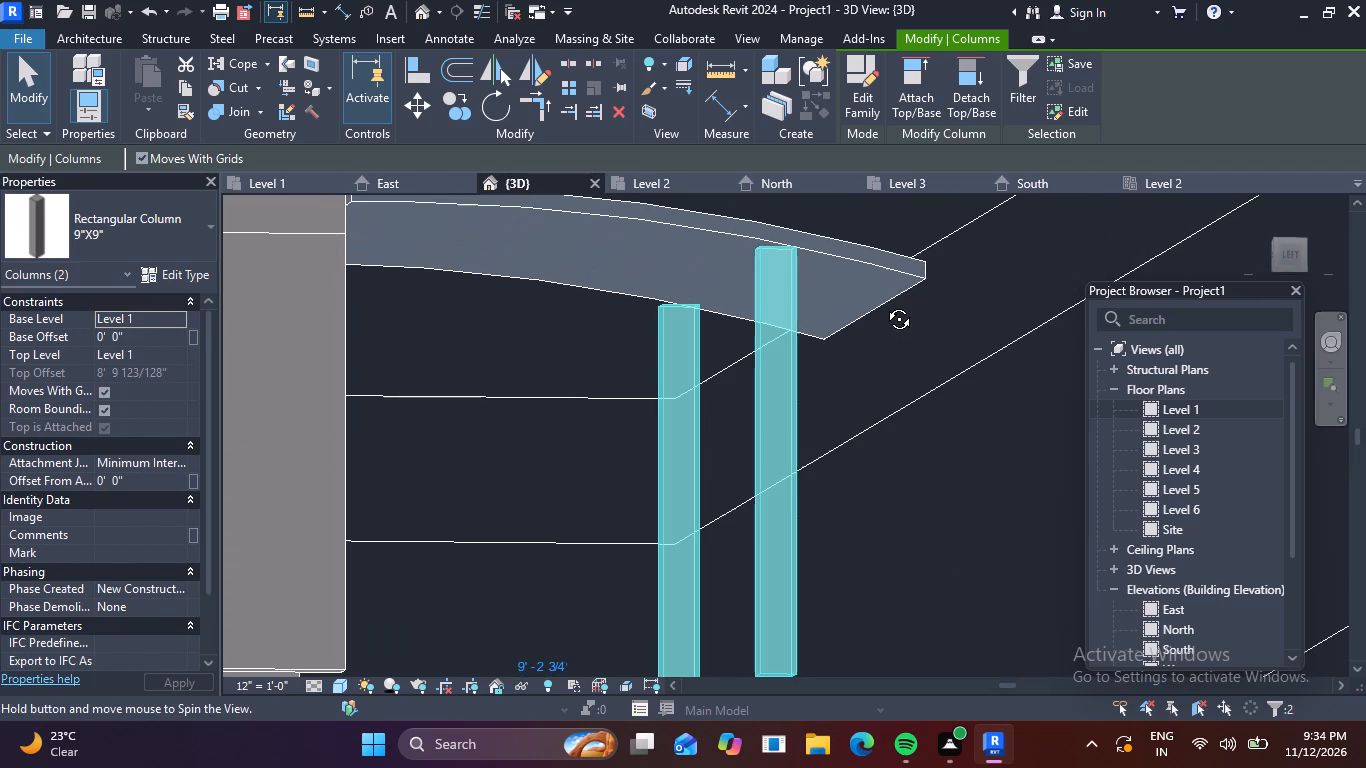
pyautogui.keyDown('shift'); pyautogui.moveTo(884, 304); pyautogui.dragTo(875, 307, button='middle'); pyautogui.keyUp('shift')
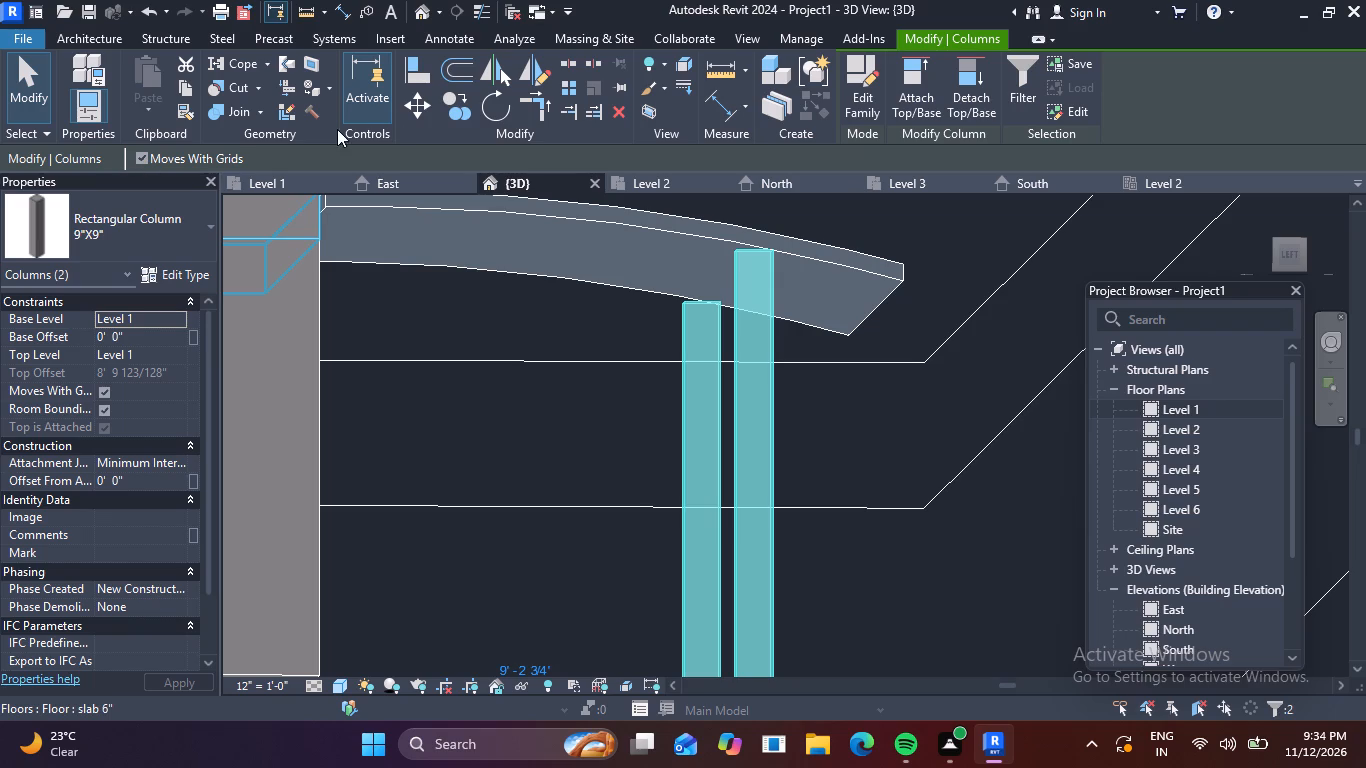
pyautogui.click(908, 89)
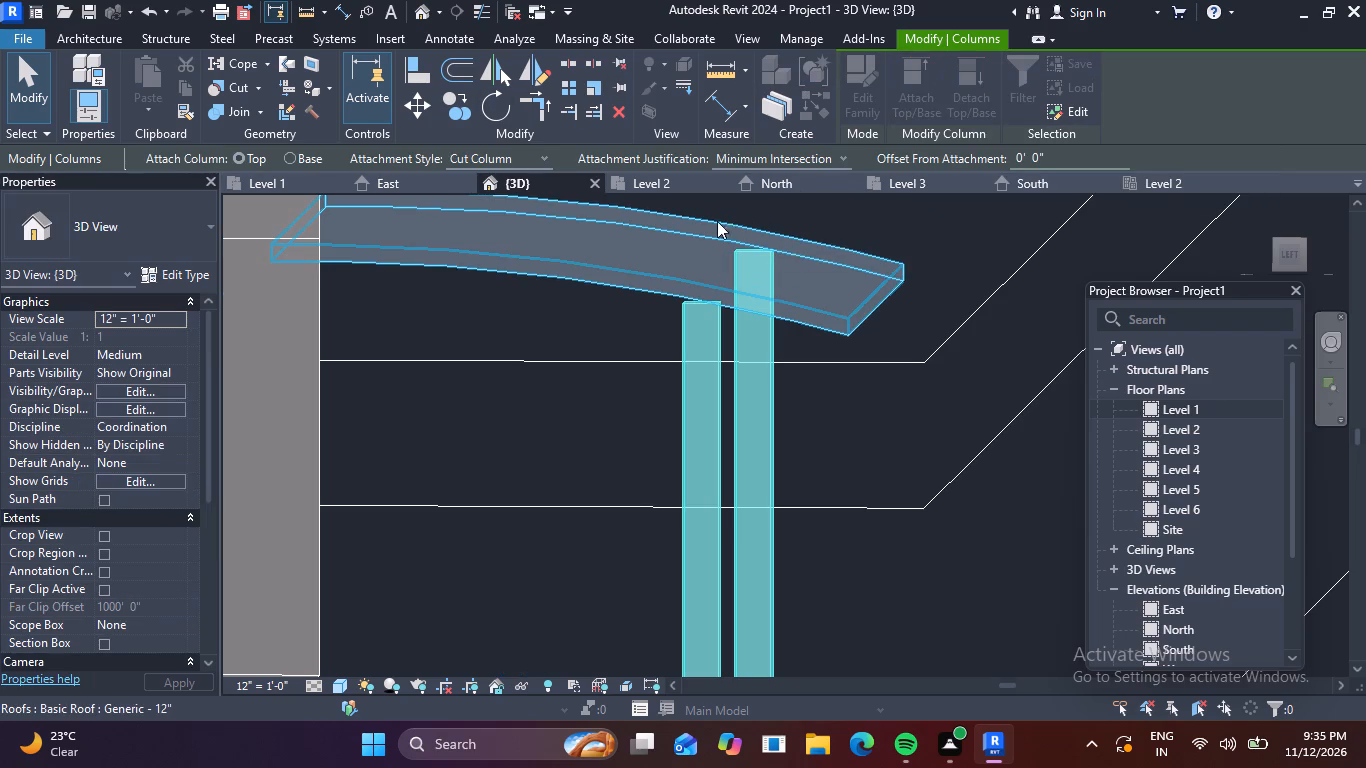
pyautogui.click(837, 155)
pyautogui.click(793, 211)
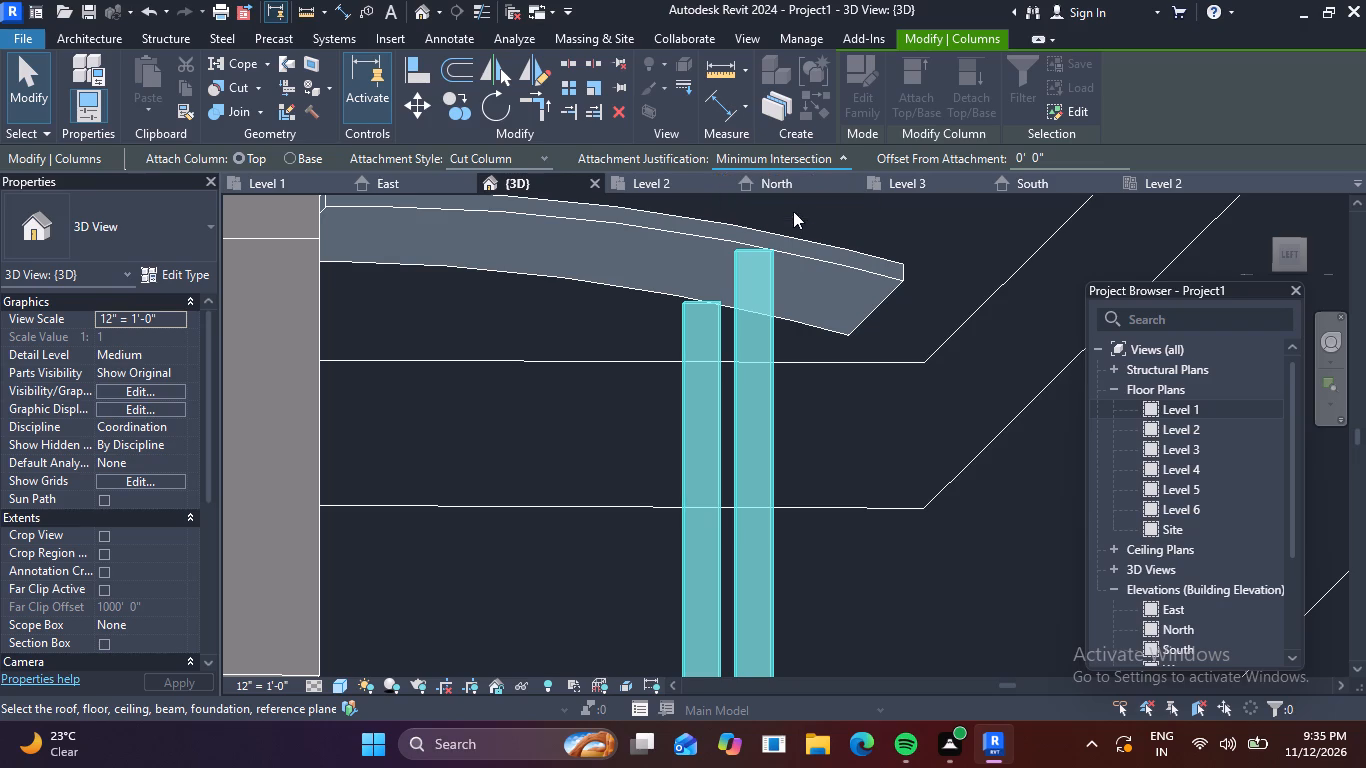
pyautogui.click(719, 236)
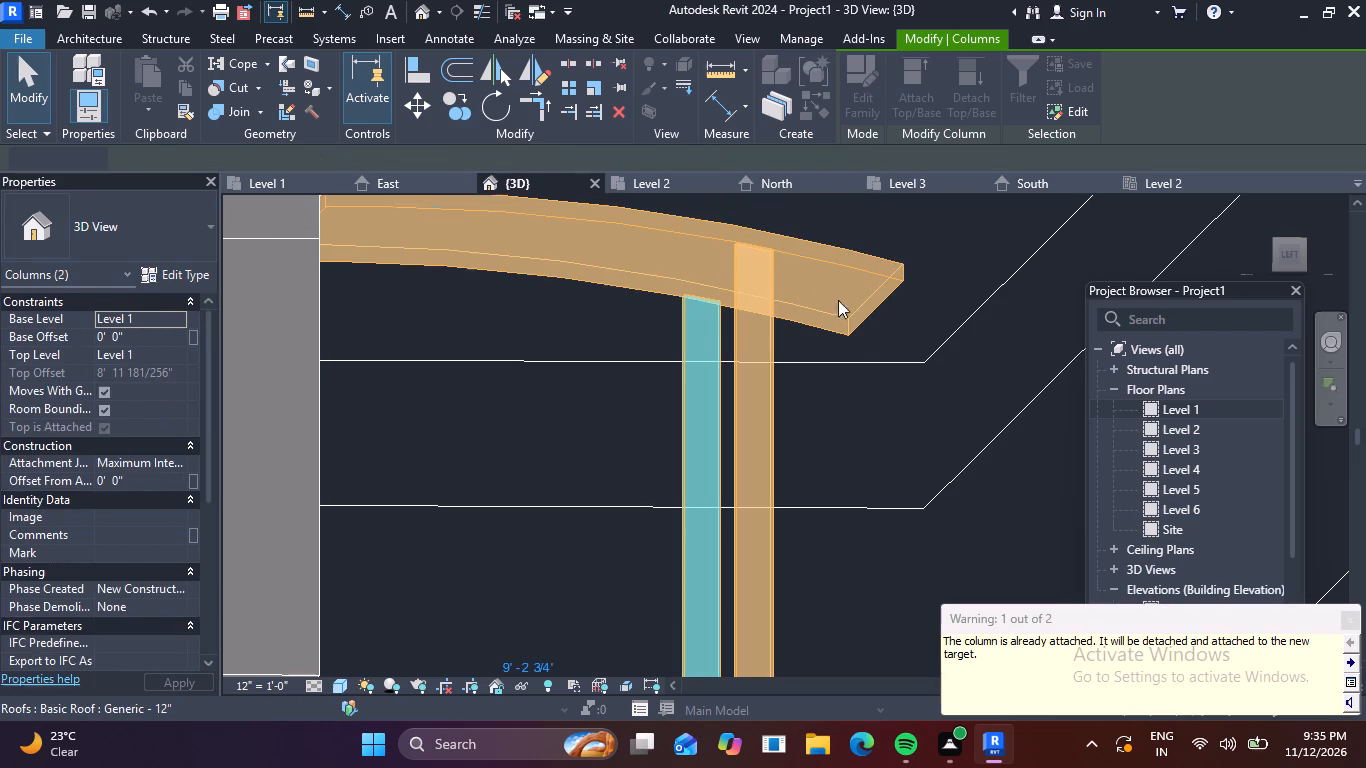
pyautogui.press('Escape')
pyautogui.scroll(-3, 904, 346)
pyautogui.press('Escape')
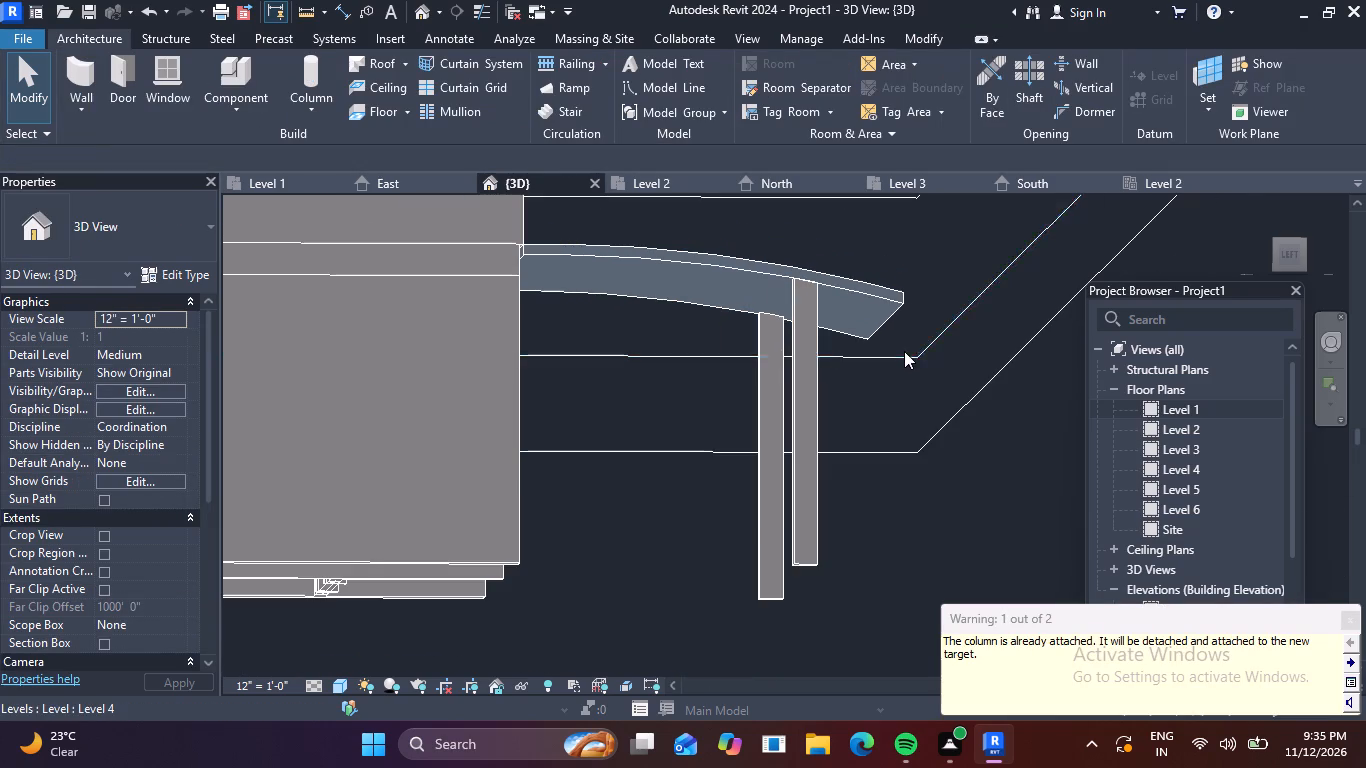
# Select the curved canopy roof and open the project's Materials settings.
pyautogui.keyDown('shift'); pyautogui.moveTo(931, 323); pyautogui.dragTo(882, 423, button='middle'); pyautogui.keyUp('shift')
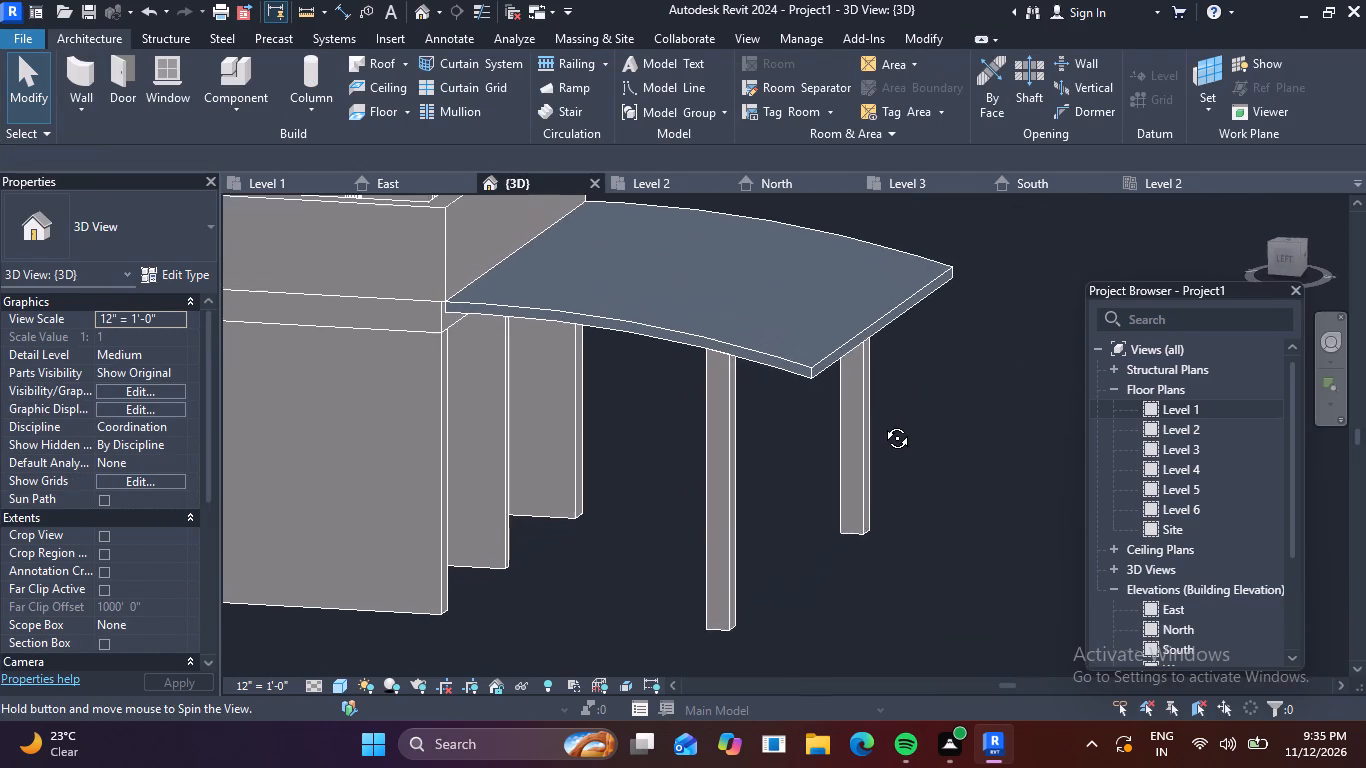
pyautogui.keyDown('shift'); pyautogui.moveTo(882, 423); pyautogui.dragTo(884, 425, button='middle'); pyautogui.keyUp('shift')
pyautogui.click(818, 370)
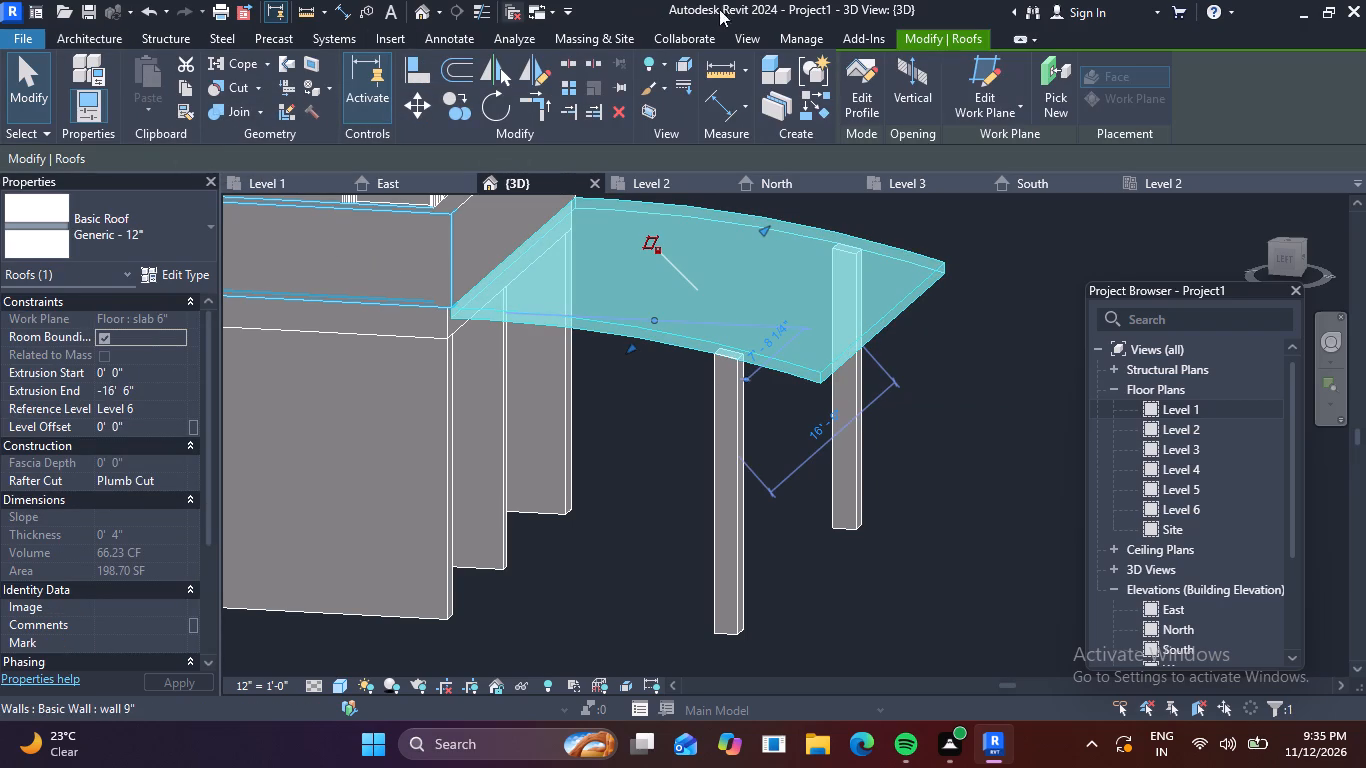
pyautogui.click(805, 30)
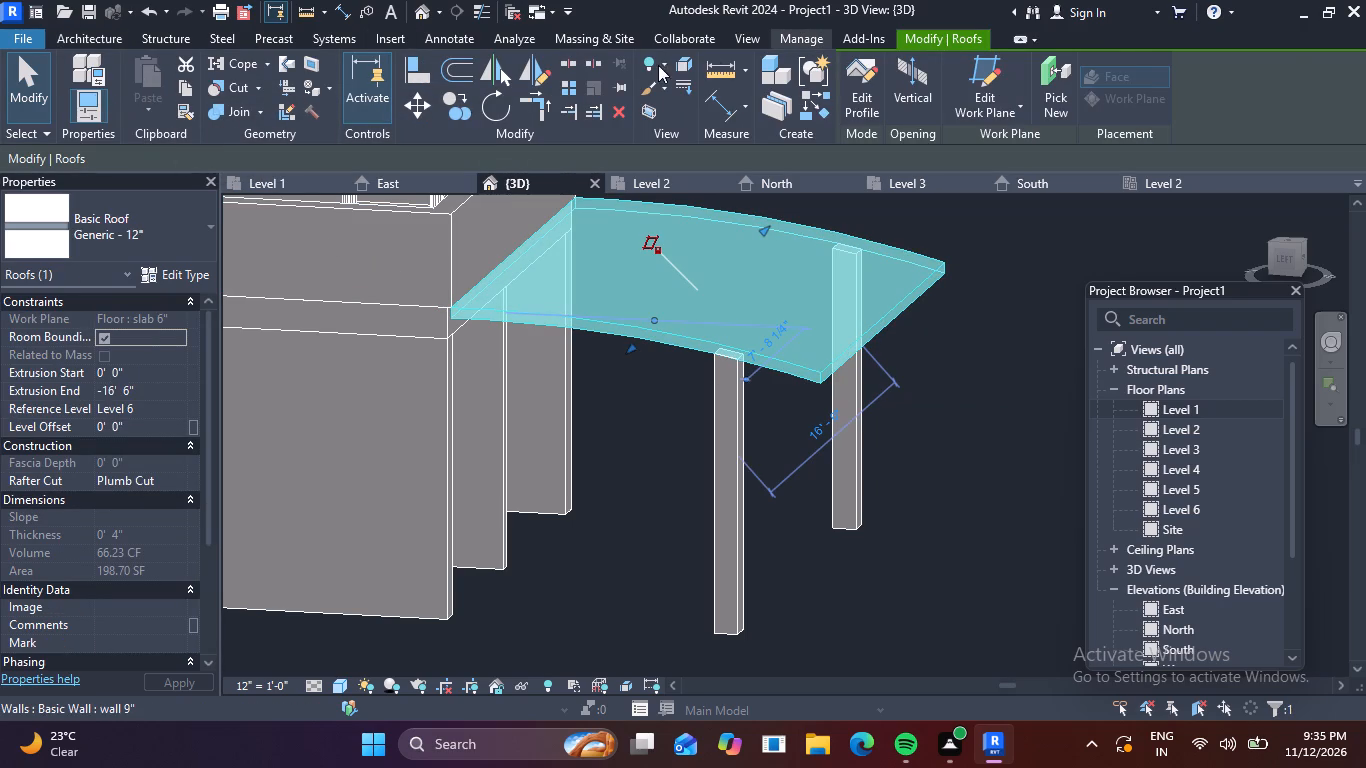
pyautogui.click(105, 89)
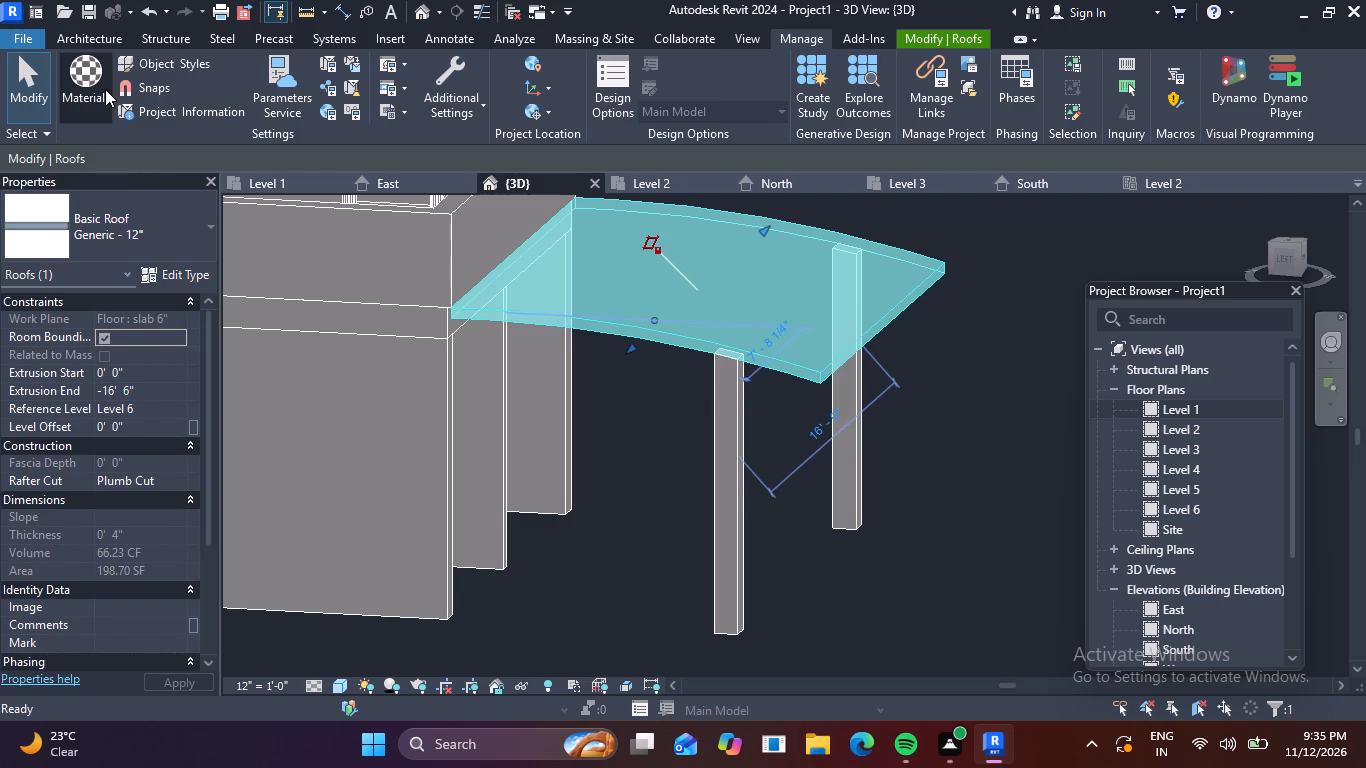
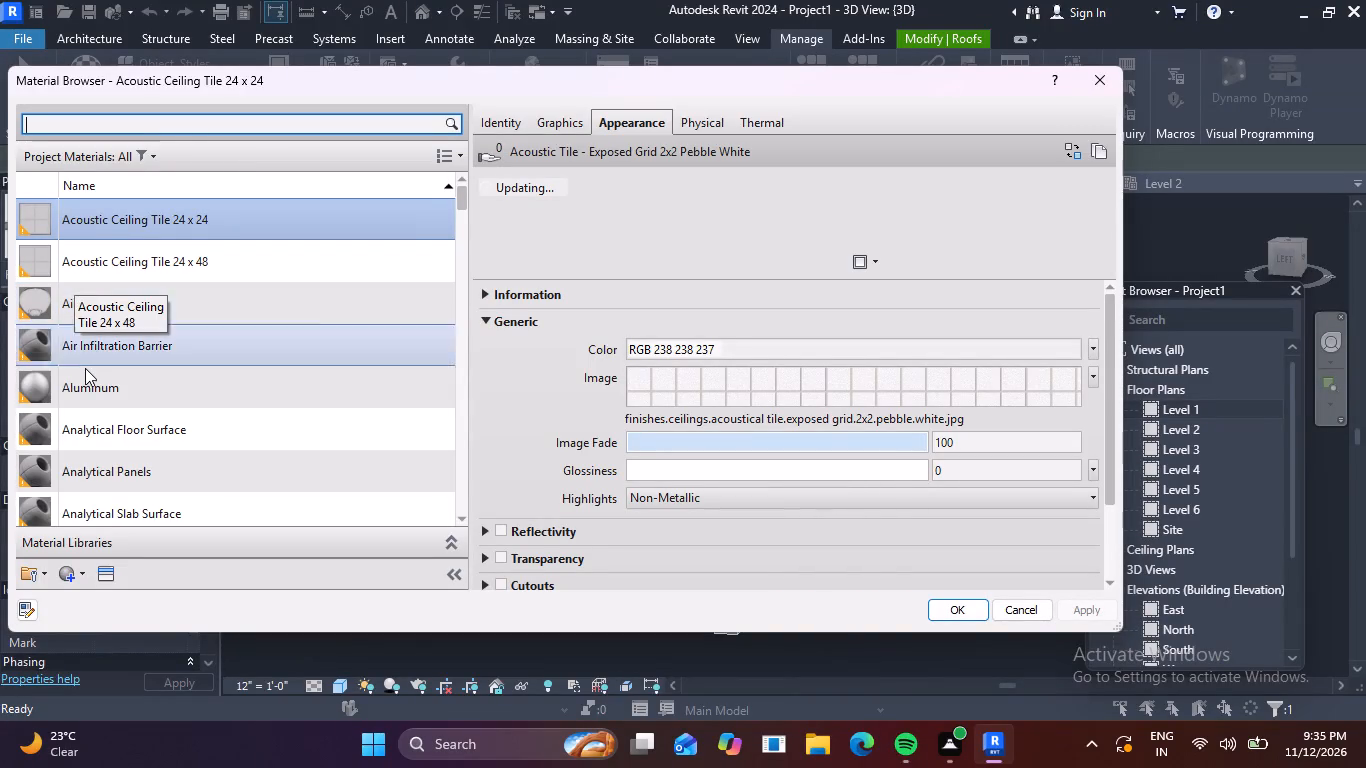
# Create a new project material and name it 3.GLASS.
pyautogui.click(67, 579)
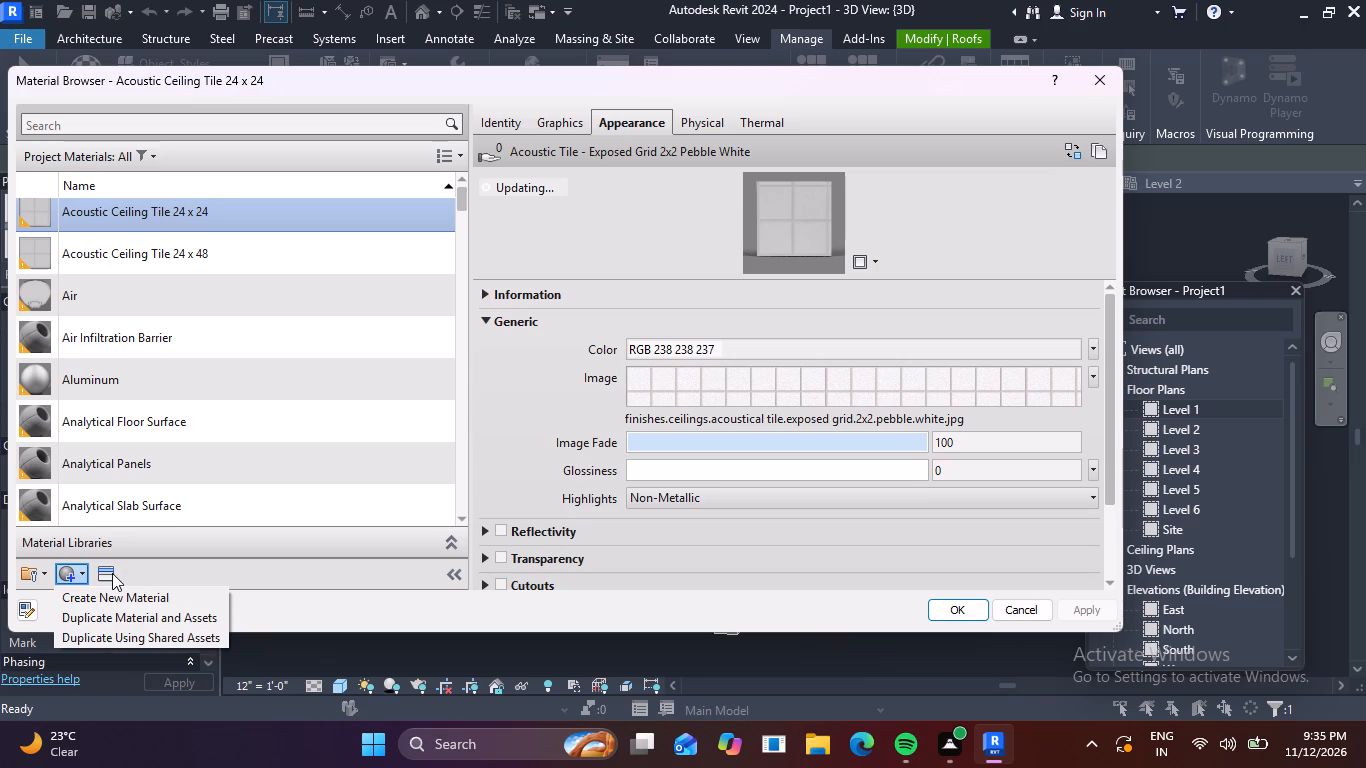
pyautogui.click(115, 594)
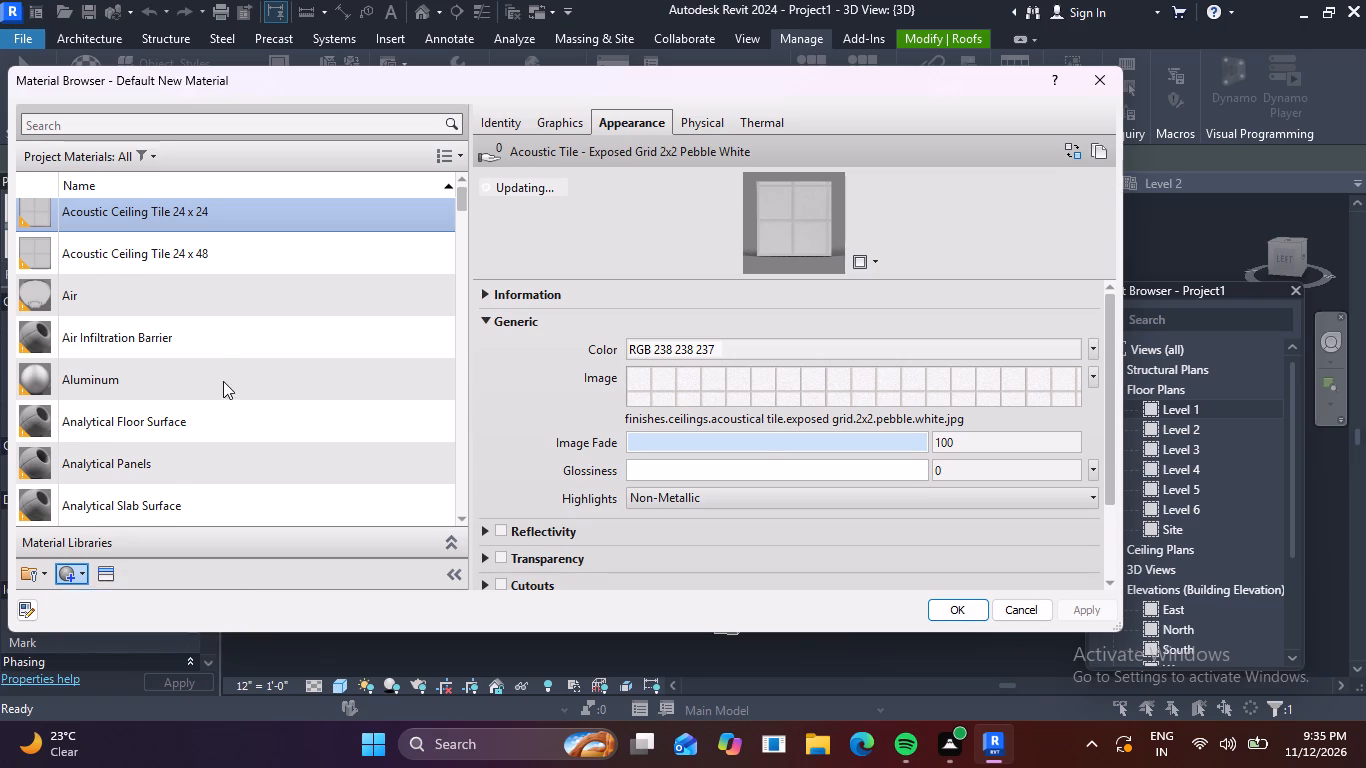
pyautogui.rightClick(225, 368)
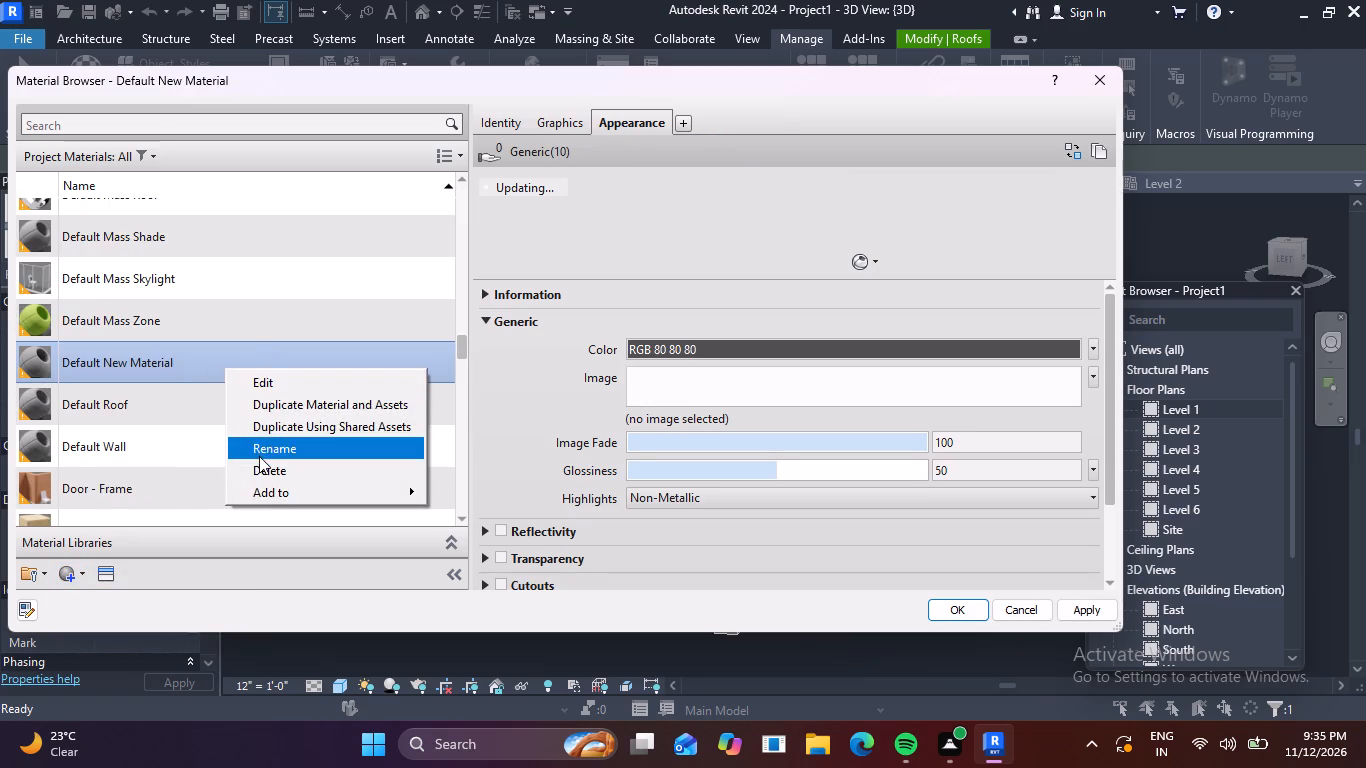
pyautogui.click(259, 456)
pyautogui.press('BackSpace')
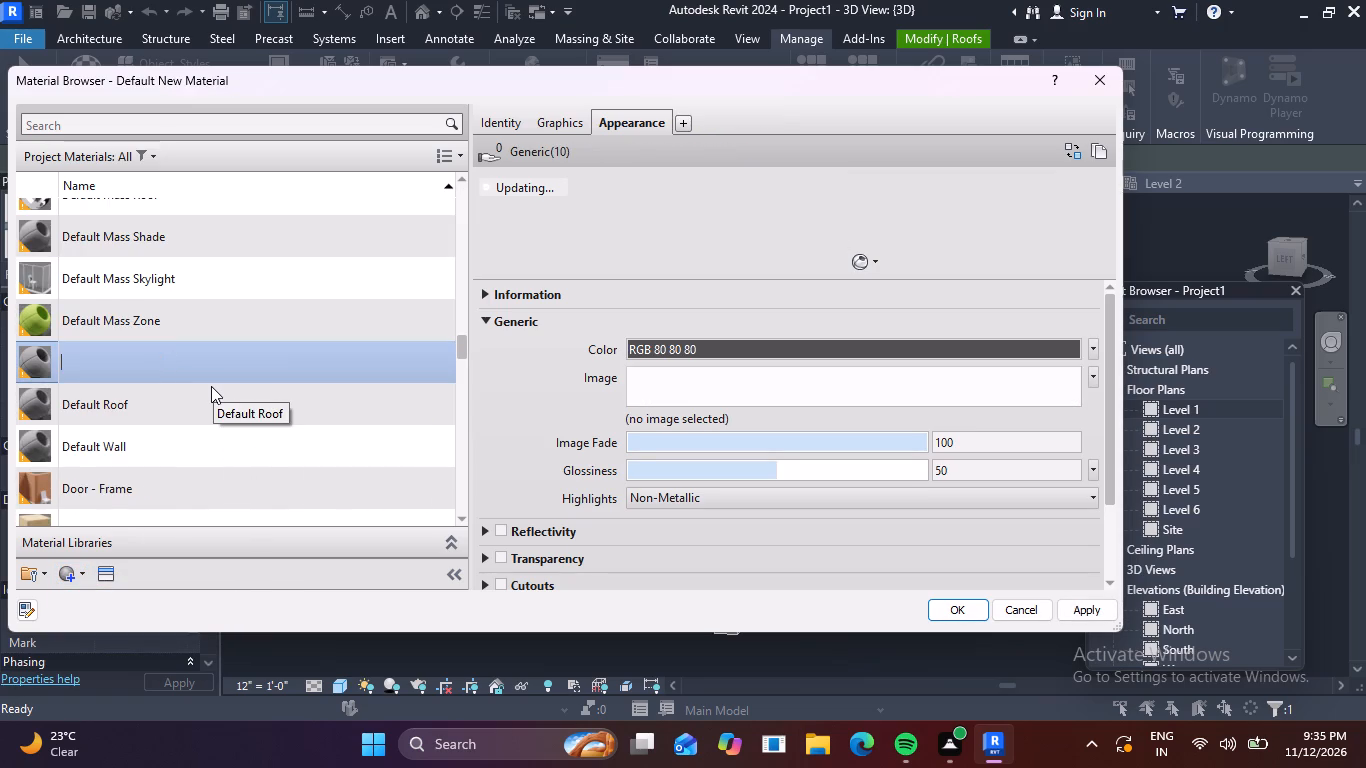
pyautogui.press('3')
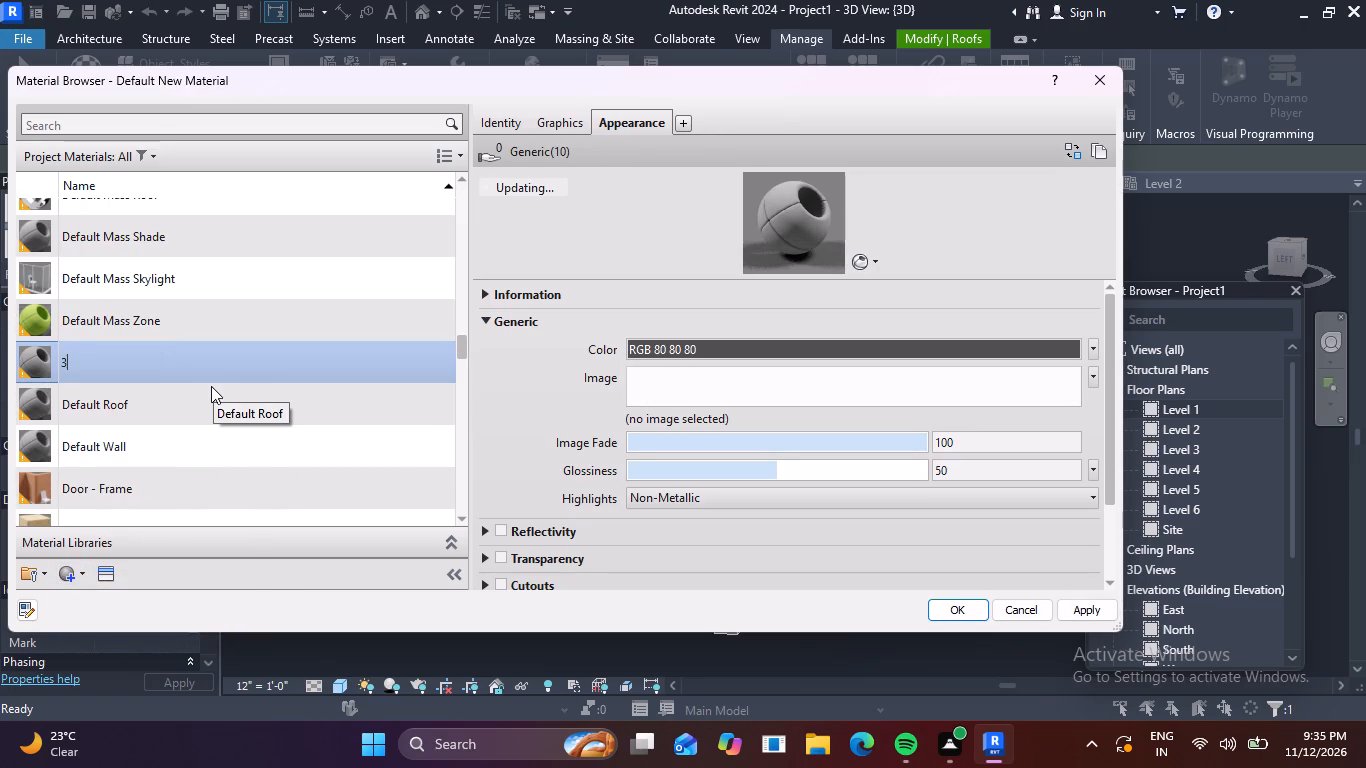
pyautogui.press('.')
pyautogui.write('GLASS')
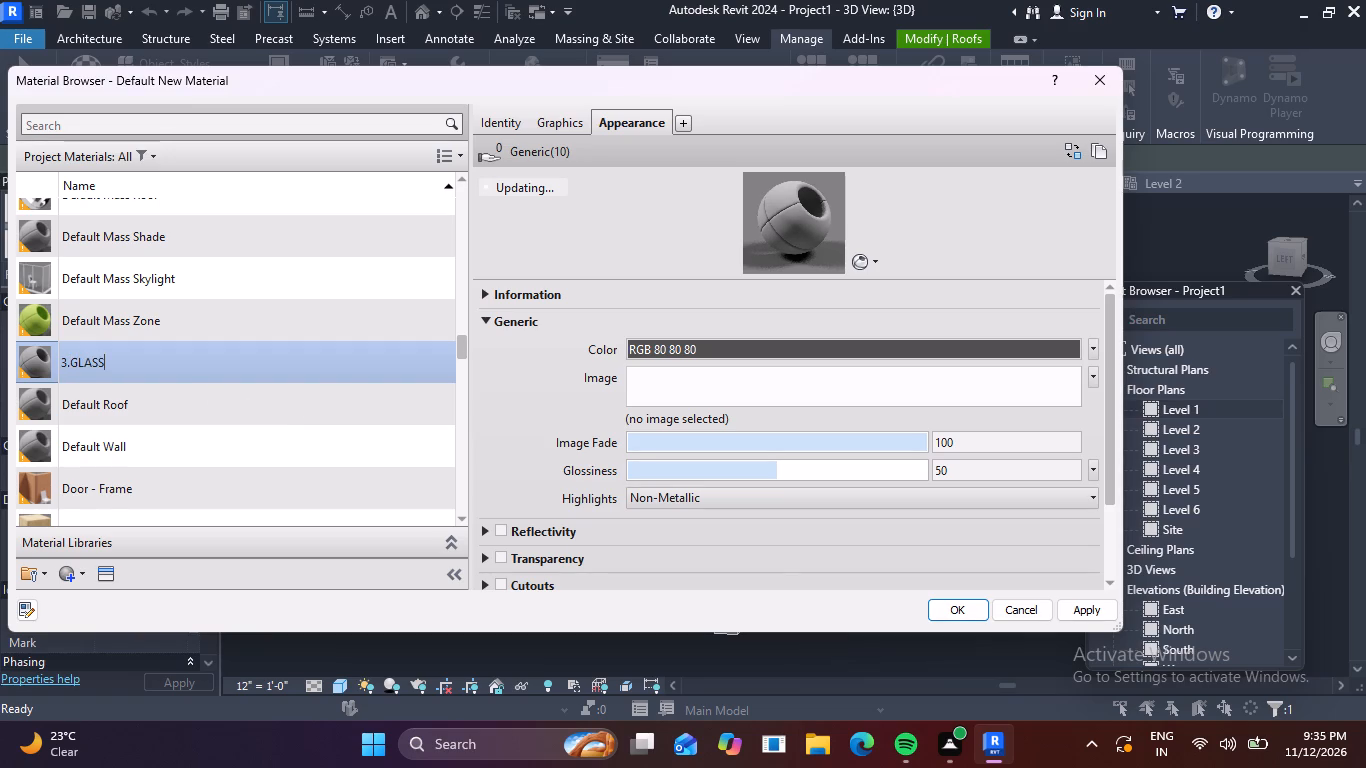
pyautogui.click(547, 246)
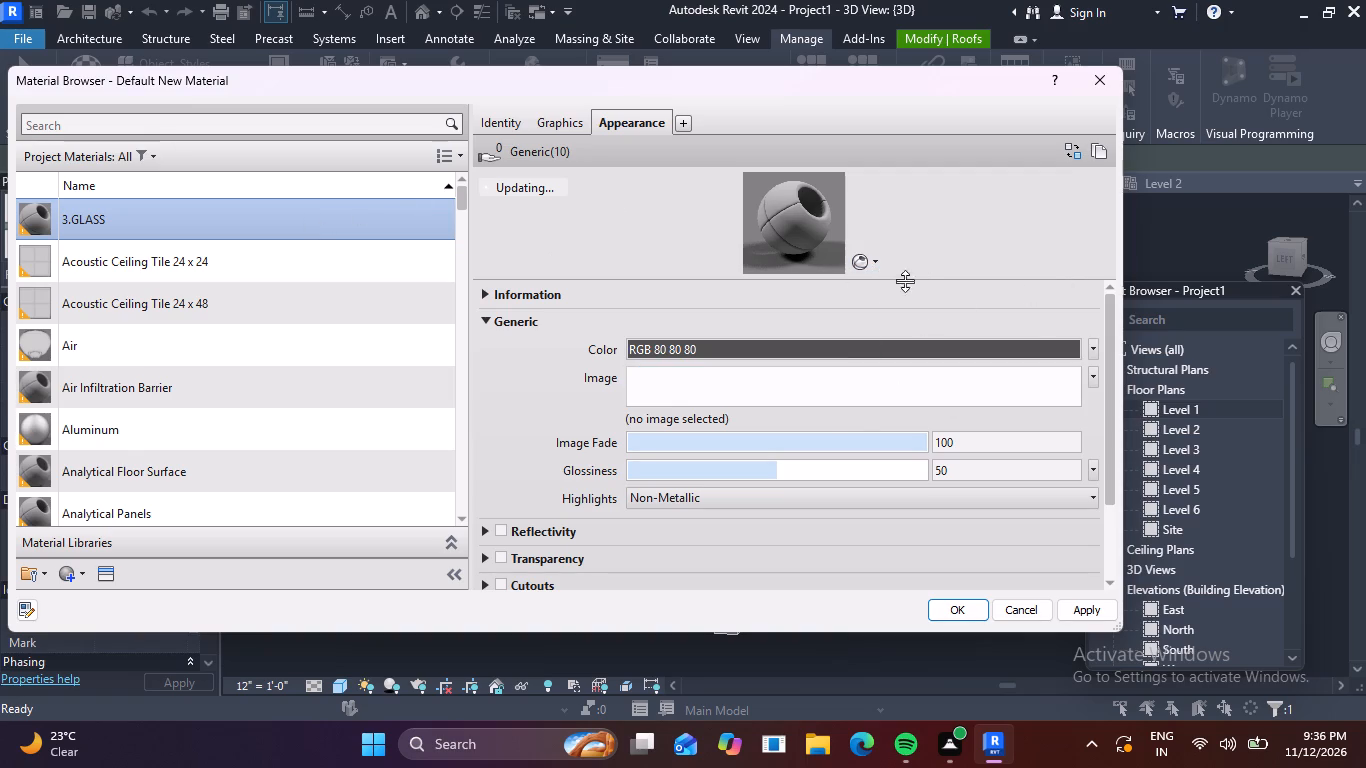
# Replace the 3.GLASS material's appearance with the Tinted - Blue asset from the Appearance Library's Glass category and accept the material.
pyautogui.click(104, 568)
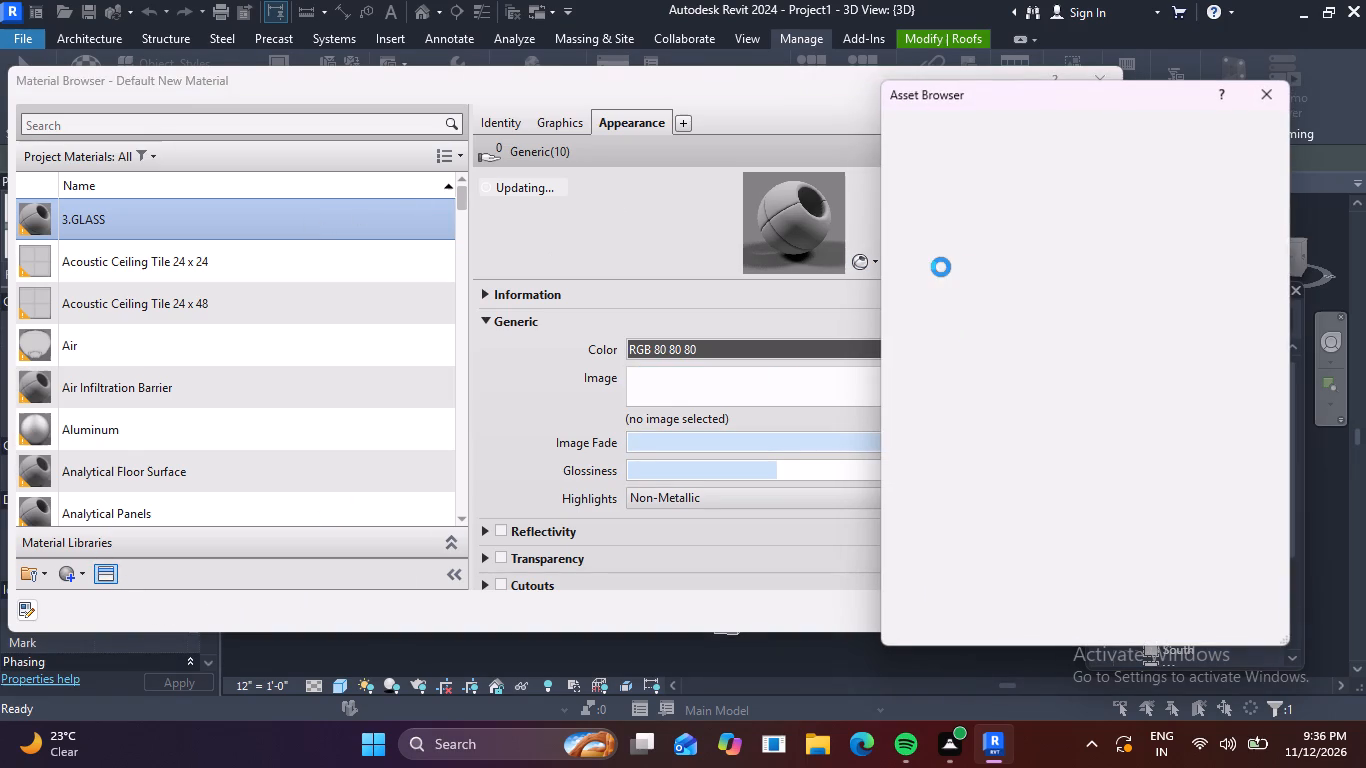
pyautogui.doubleClick(890, 262)
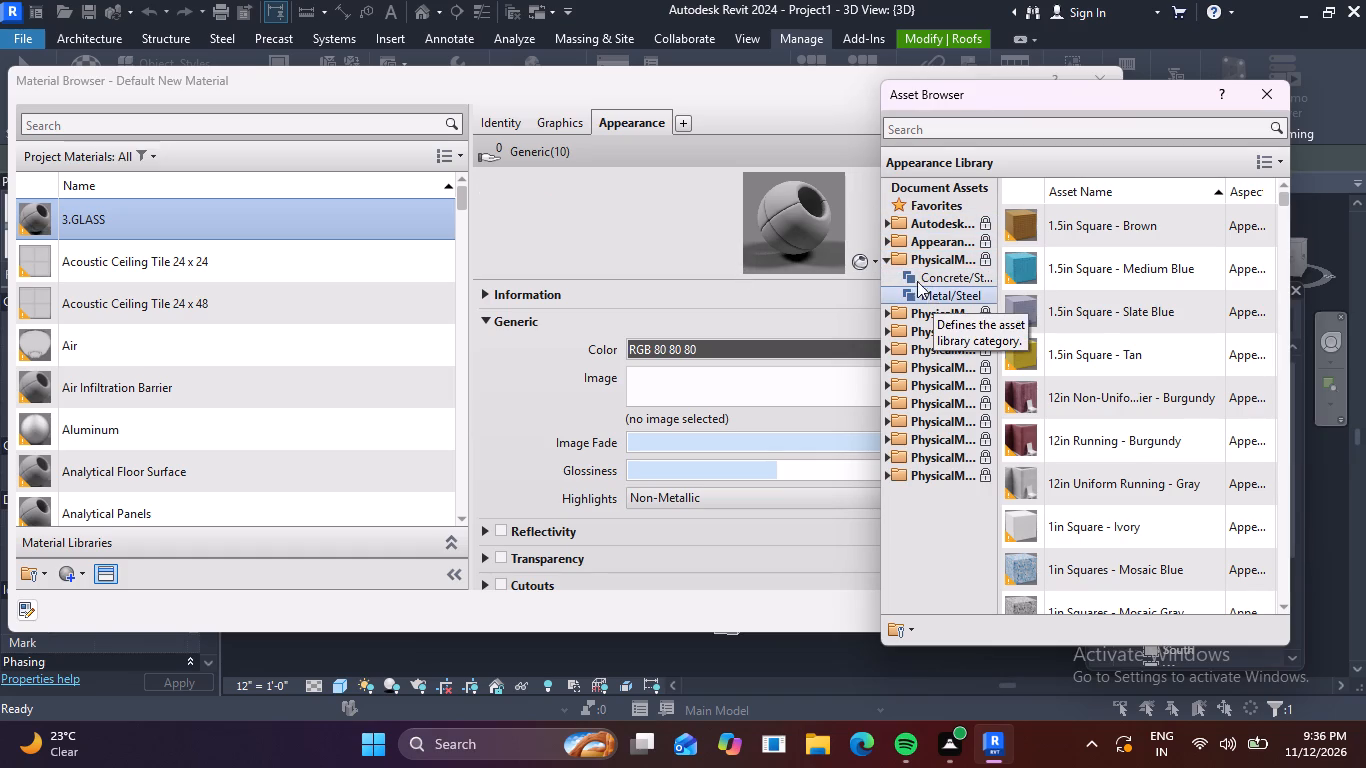
pyautogui.doubleClick(888, 237)
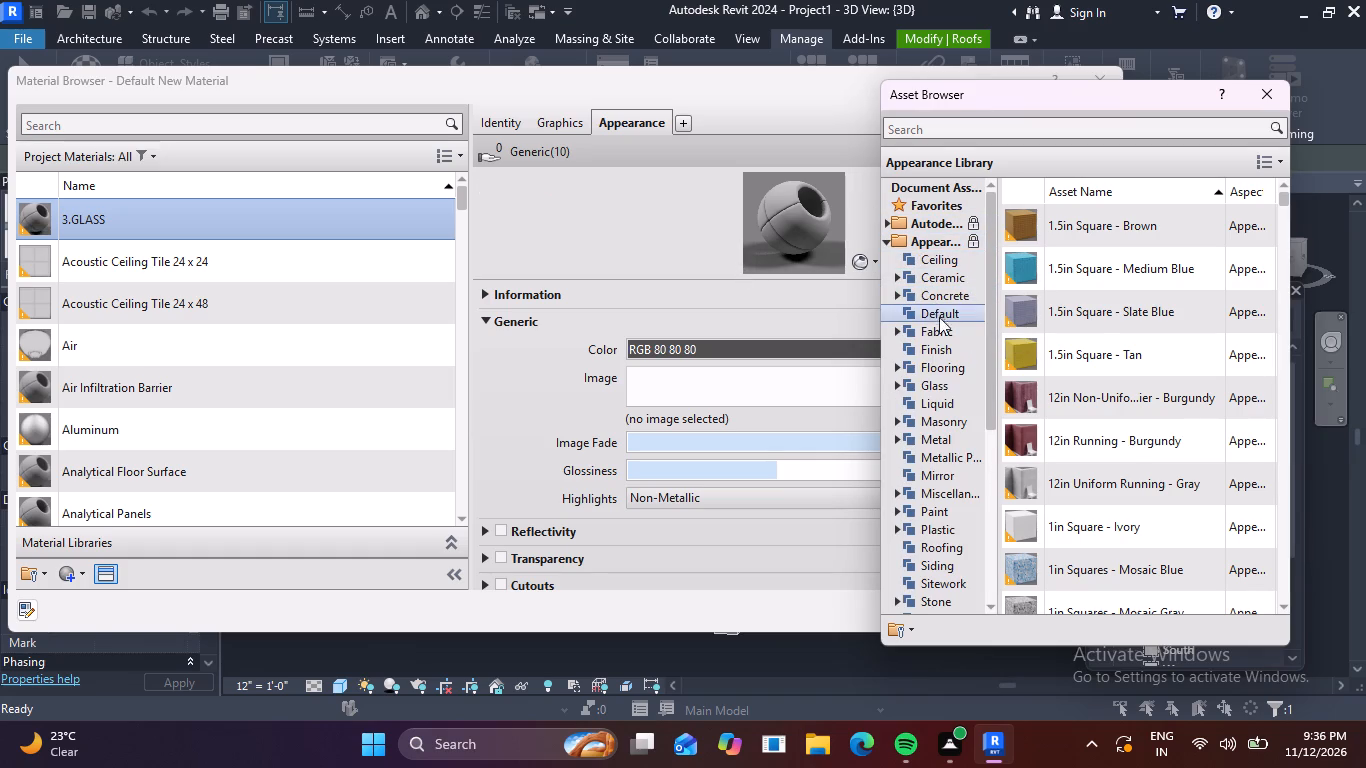
pyautogui.doubleClick(939, 389)
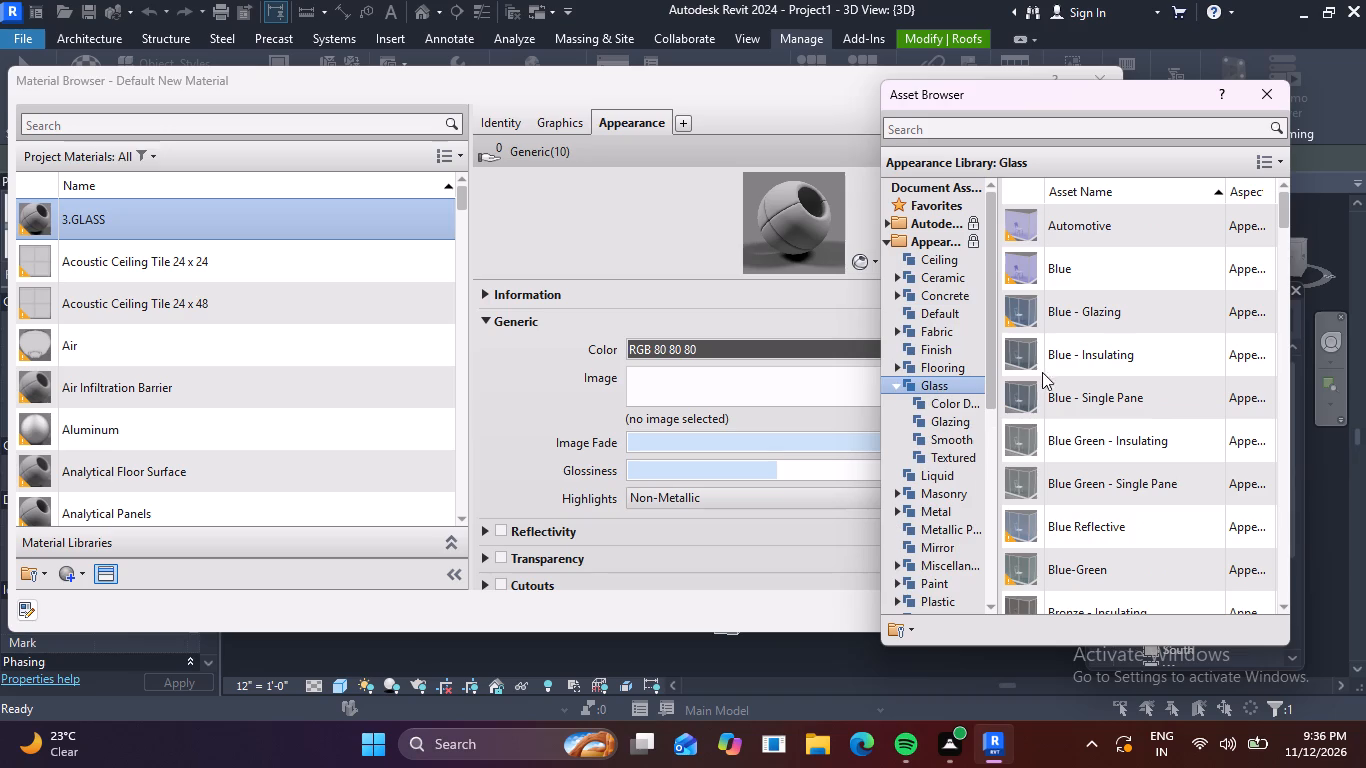
pyautogui.scroll(-6, 1056, 369)
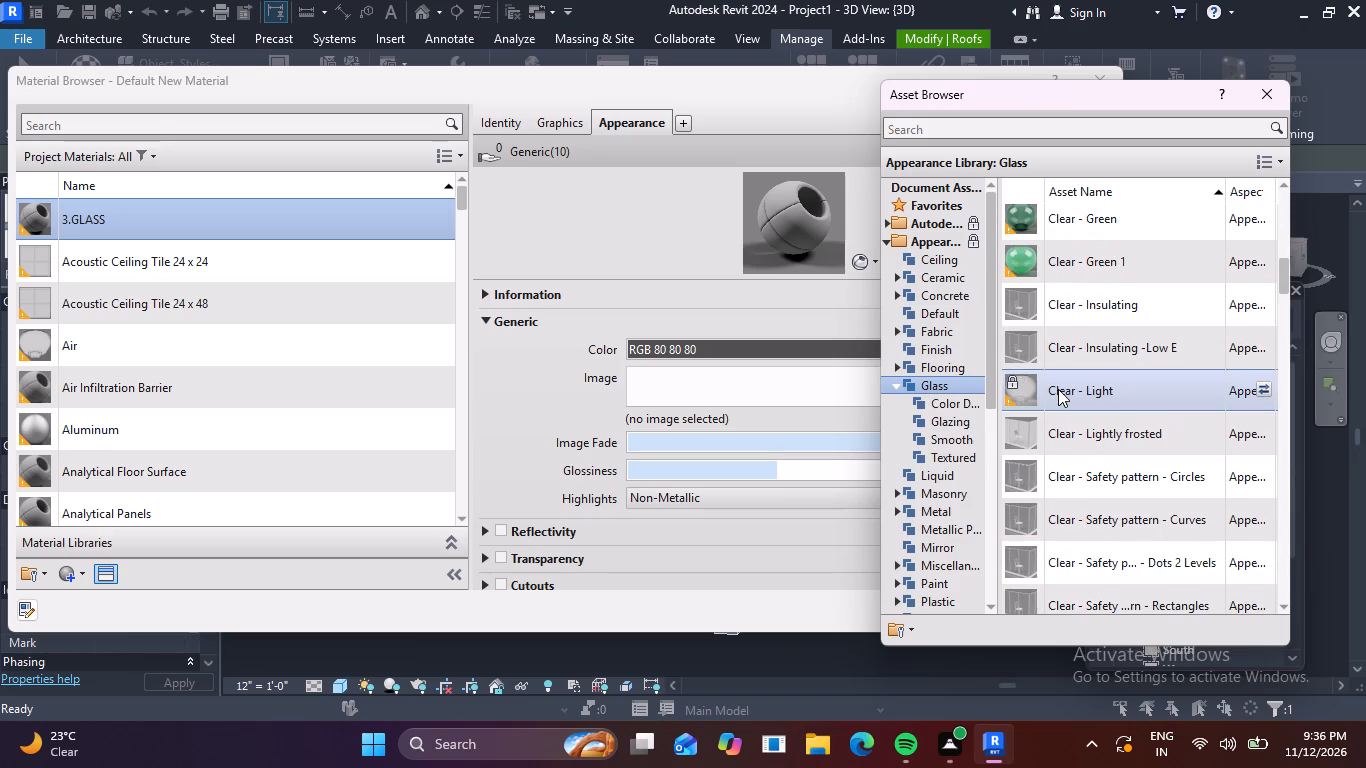
pyautogui.scroll(-10, 1057, 389)
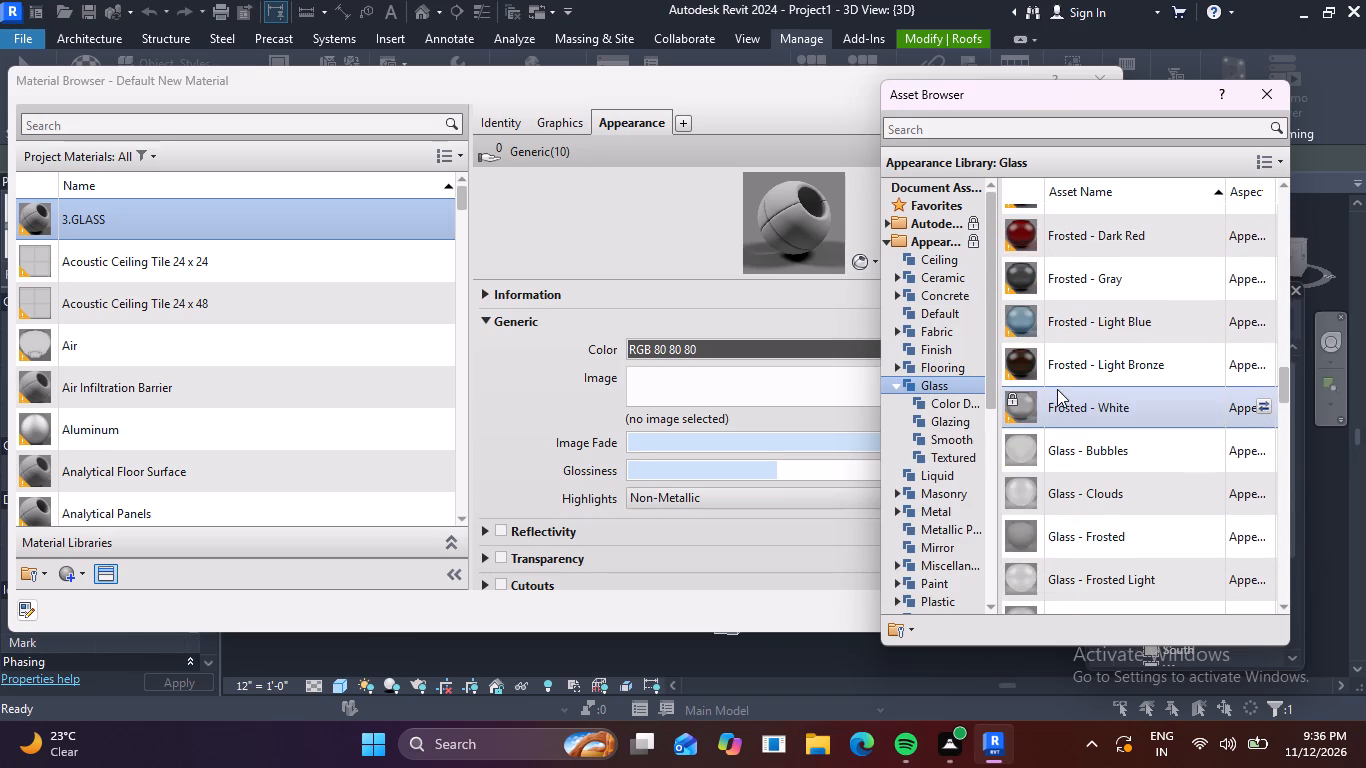
pyautogui.scroll(-18, 1057, 389)
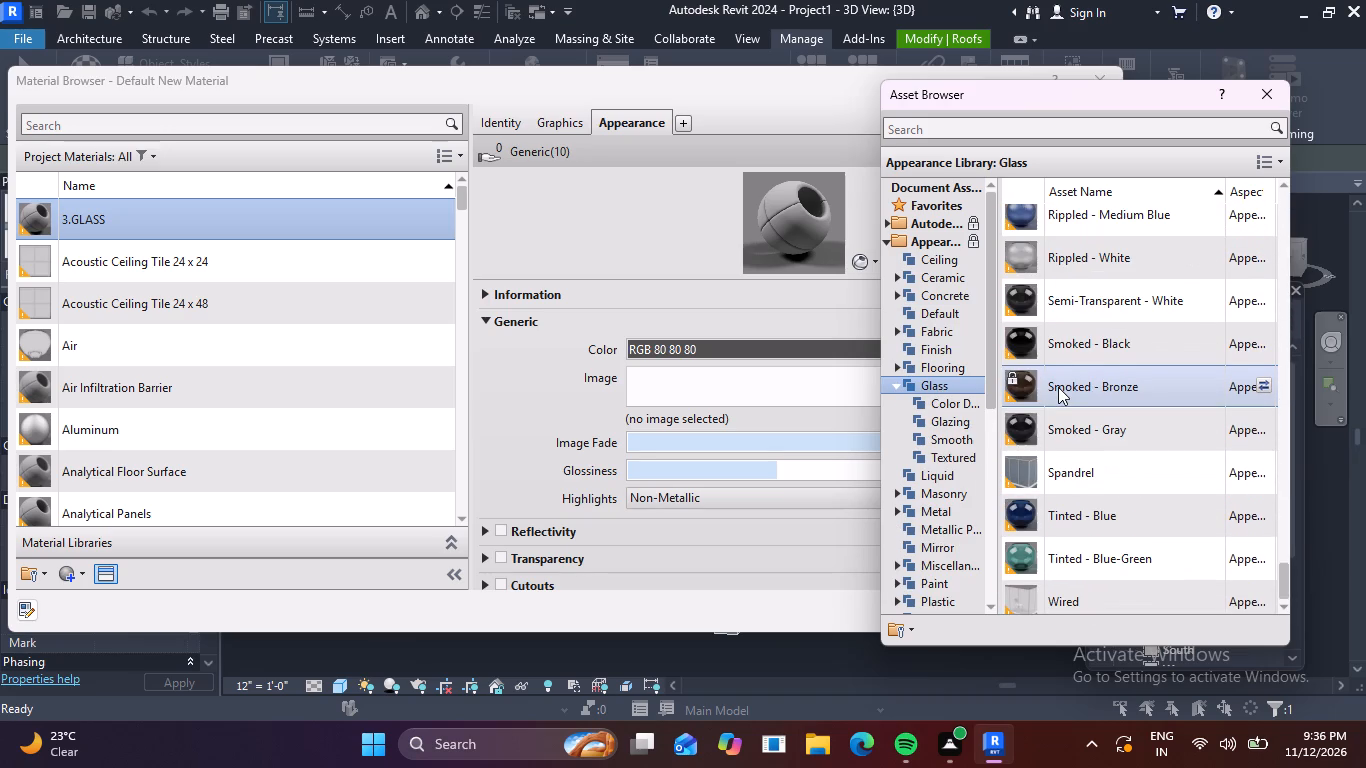
pyautogui.scroll(-14, 1058, 387)
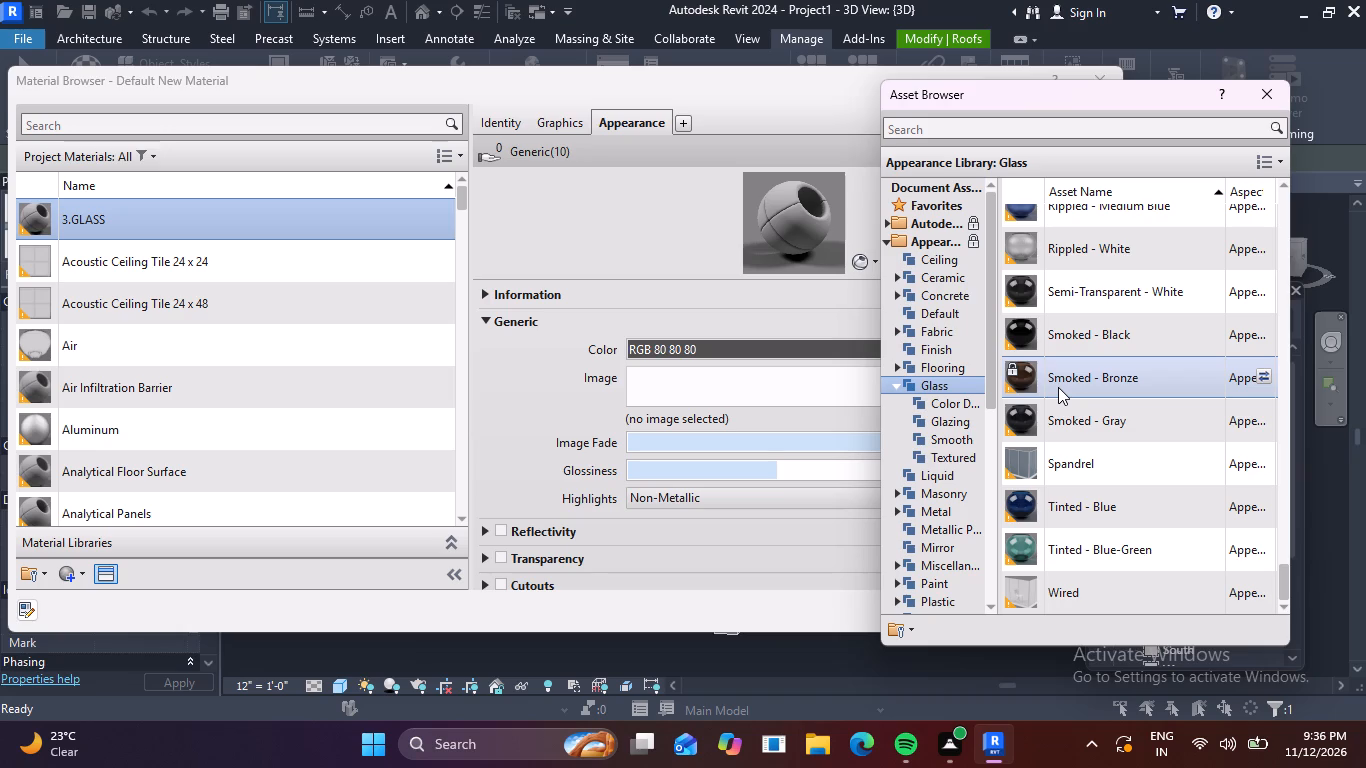
pyautogui.click(1040, 516)
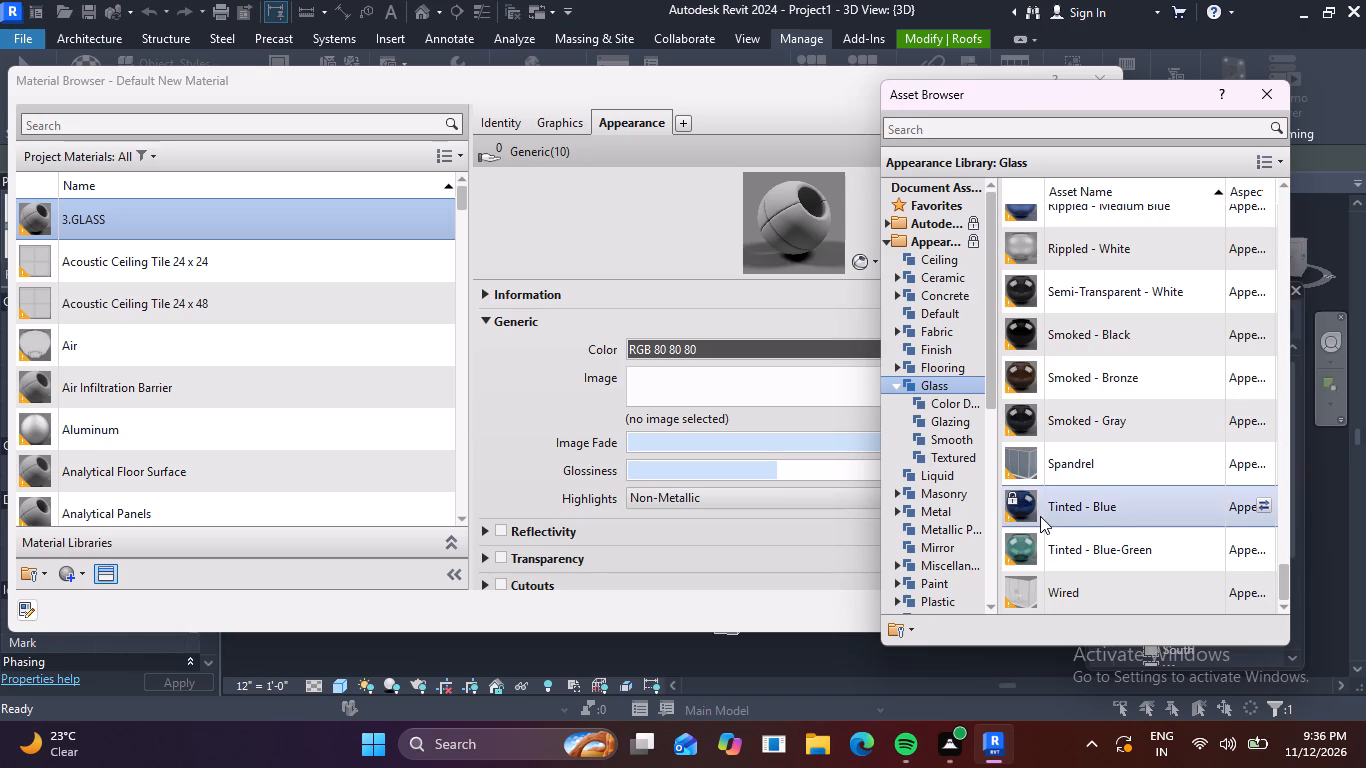
pyautogui.doubleClick(1040, 516)
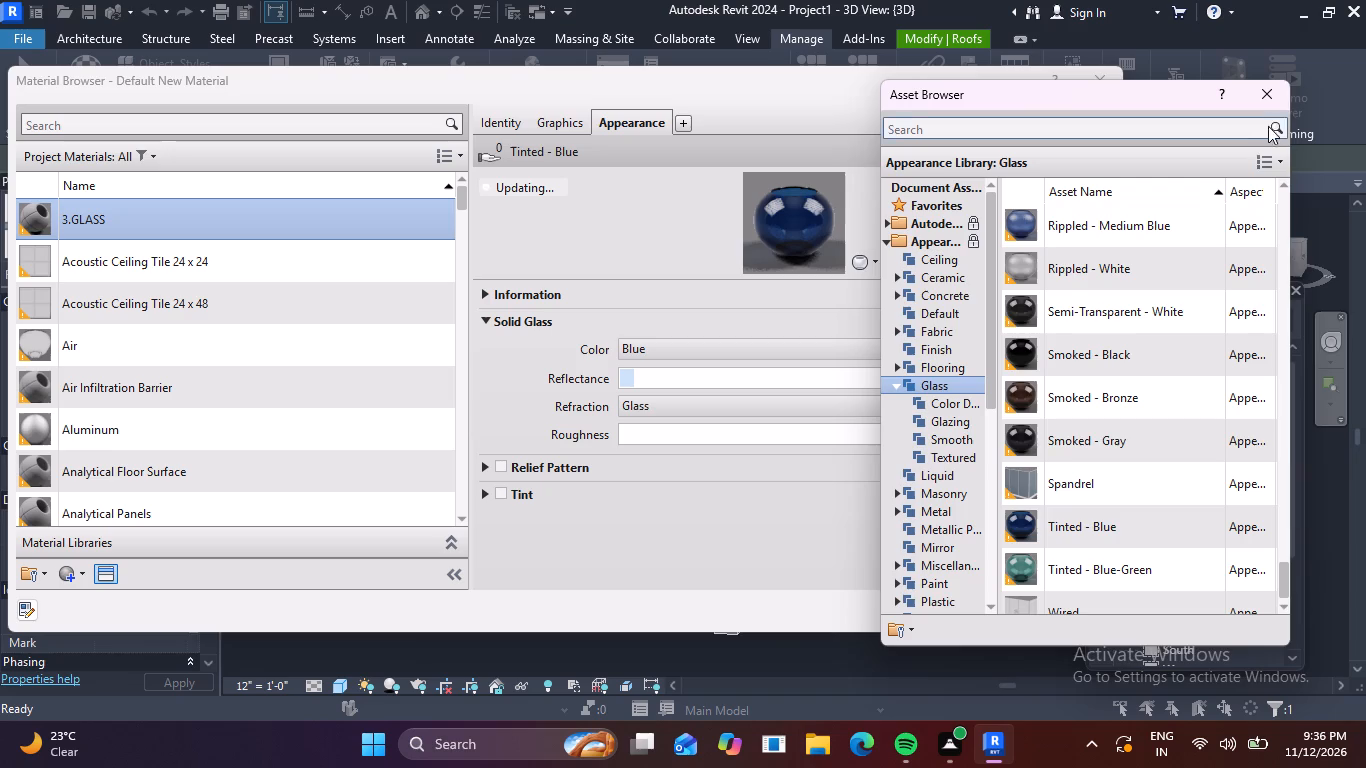
pyautogui.click(1279, 86)
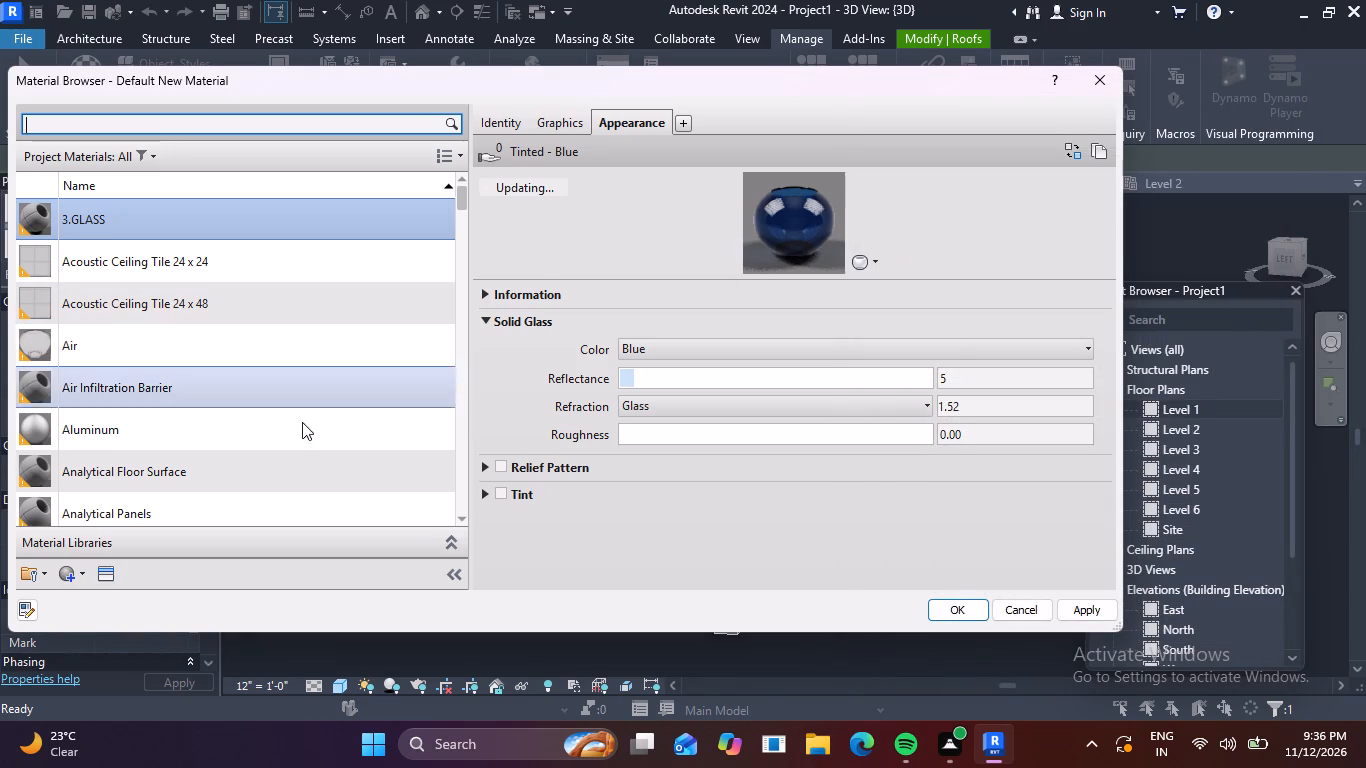
pyautogui.click(945, 615)
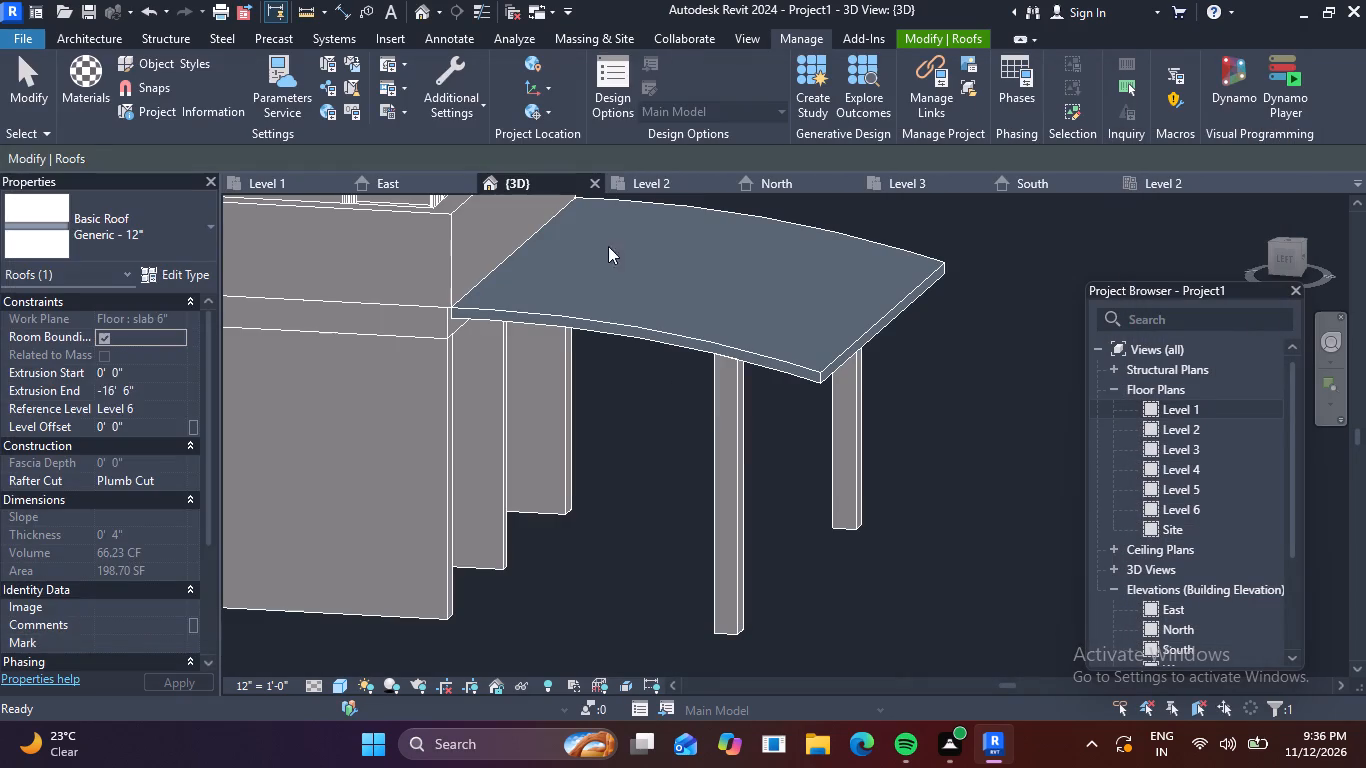
# Paint the top and outer edge faces of the curved canopy roof with the 3.GLASS material.
pyautogui.click(909, 37)
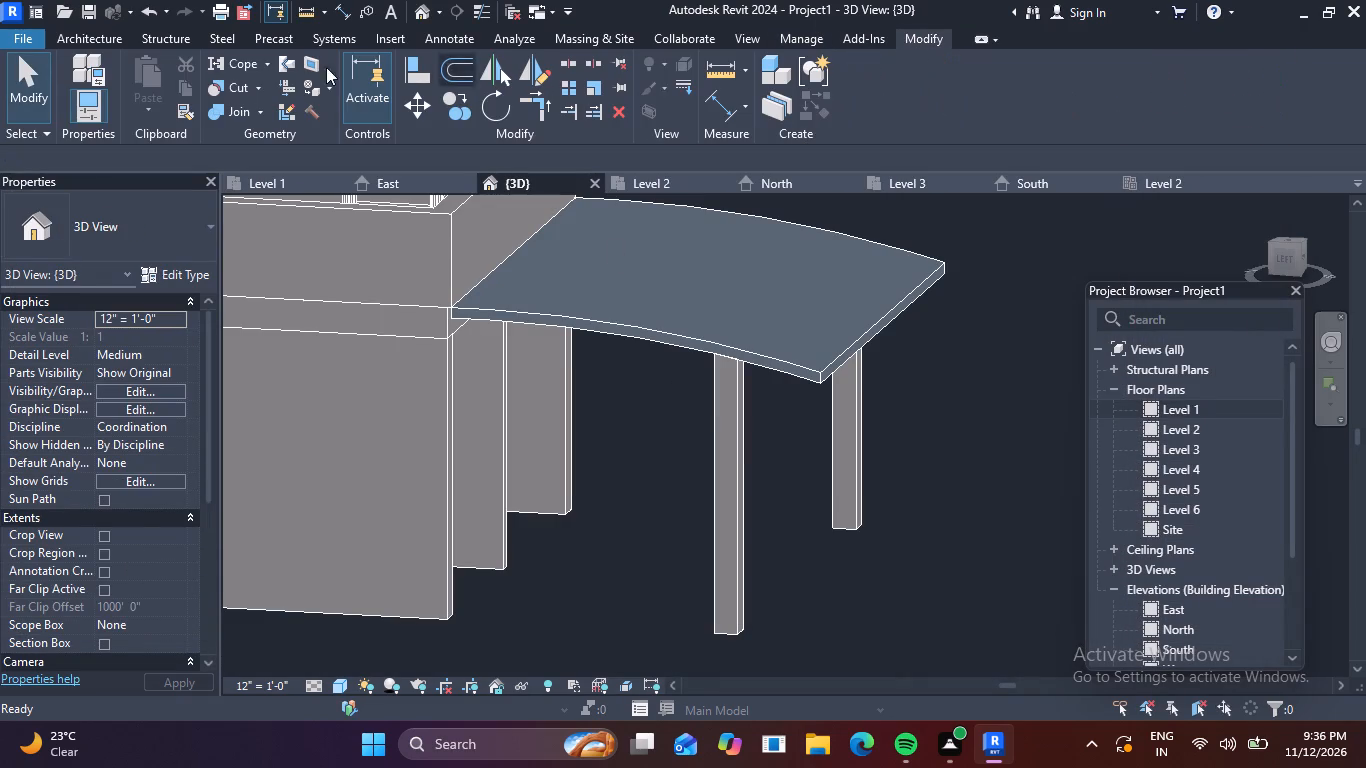
pyautogui.click(316, 91)
pyautogui.click(43, 151)
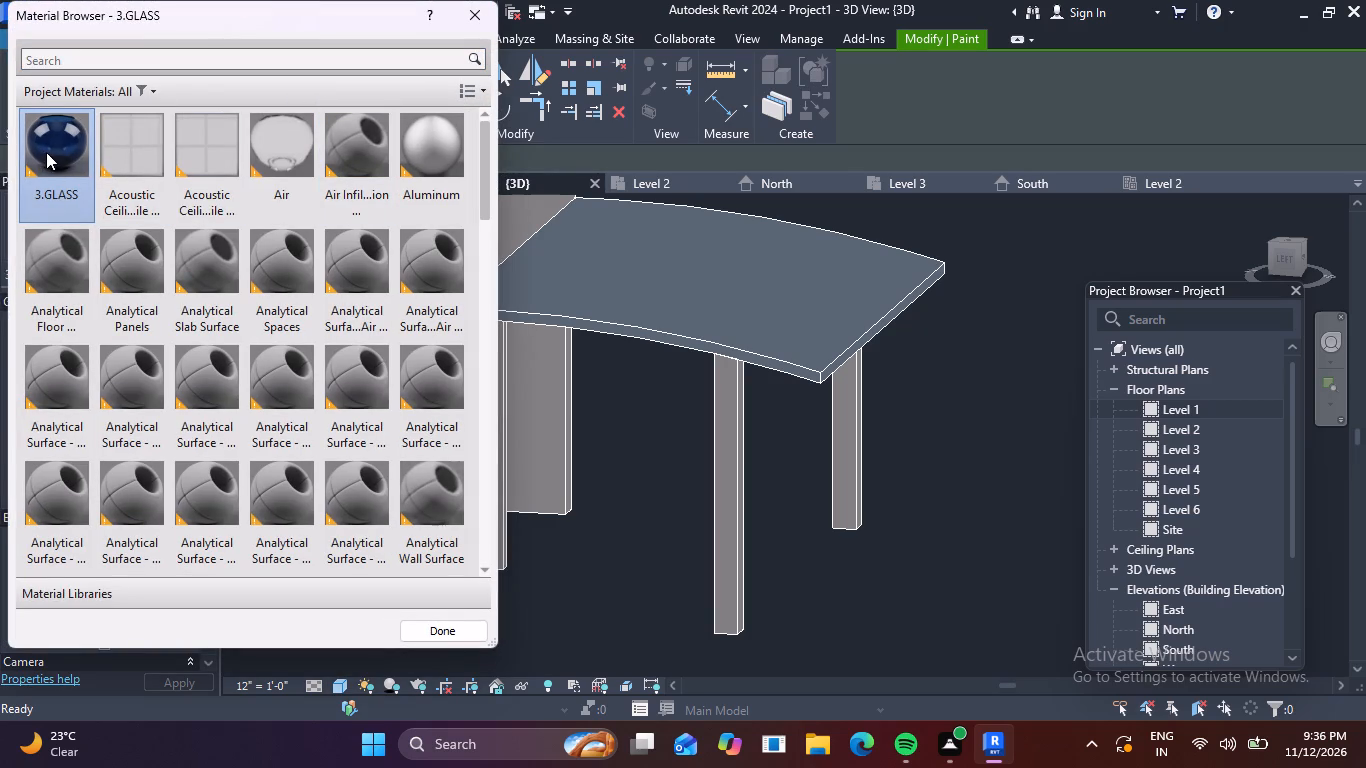
pyautogui.click(689, 326)
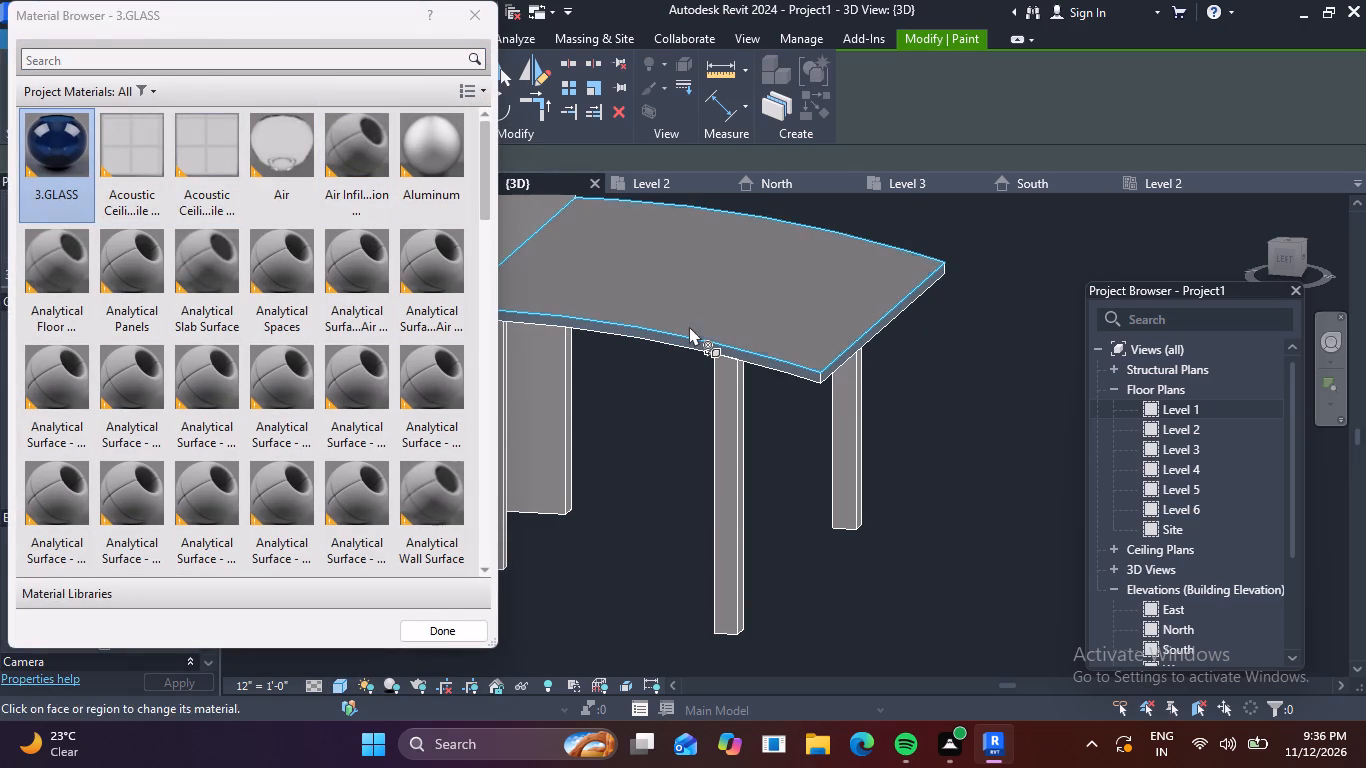
pyautogui.click(640, 336)
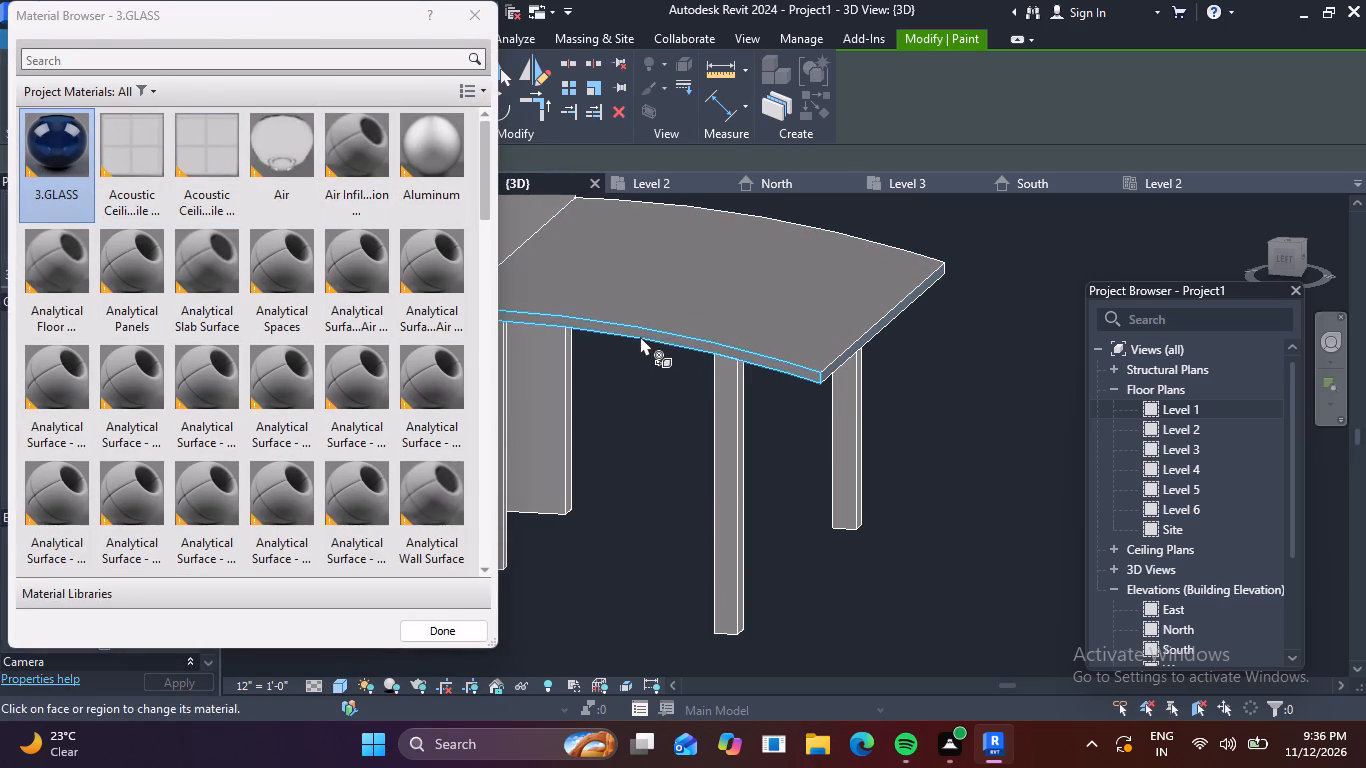
pyautogui.scroll(5, 833, 362)
pyautogui.click(835, 362)
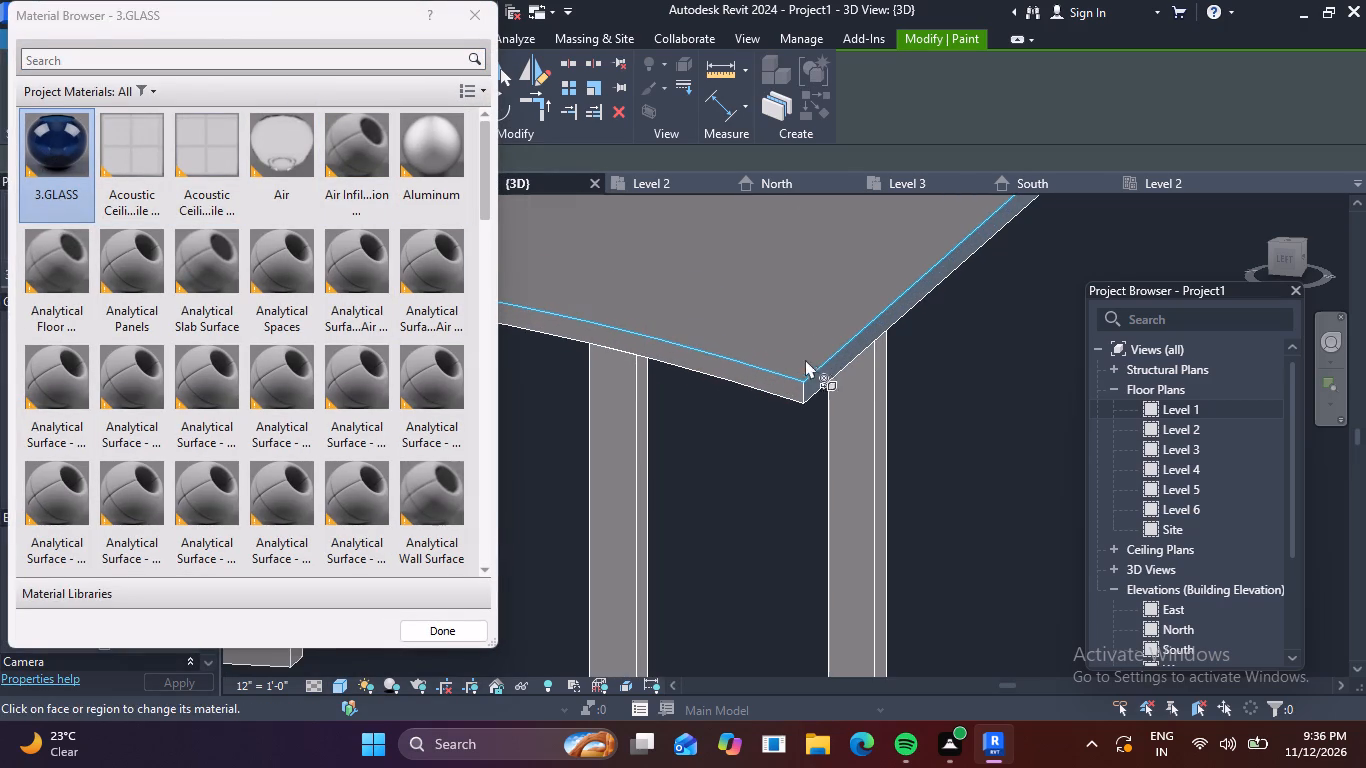
pyautogui.scroll(-4, 768, 350)
pyautogui.moveTo(670, 301); pyautogui.dragTo(851, 361, button='middle')
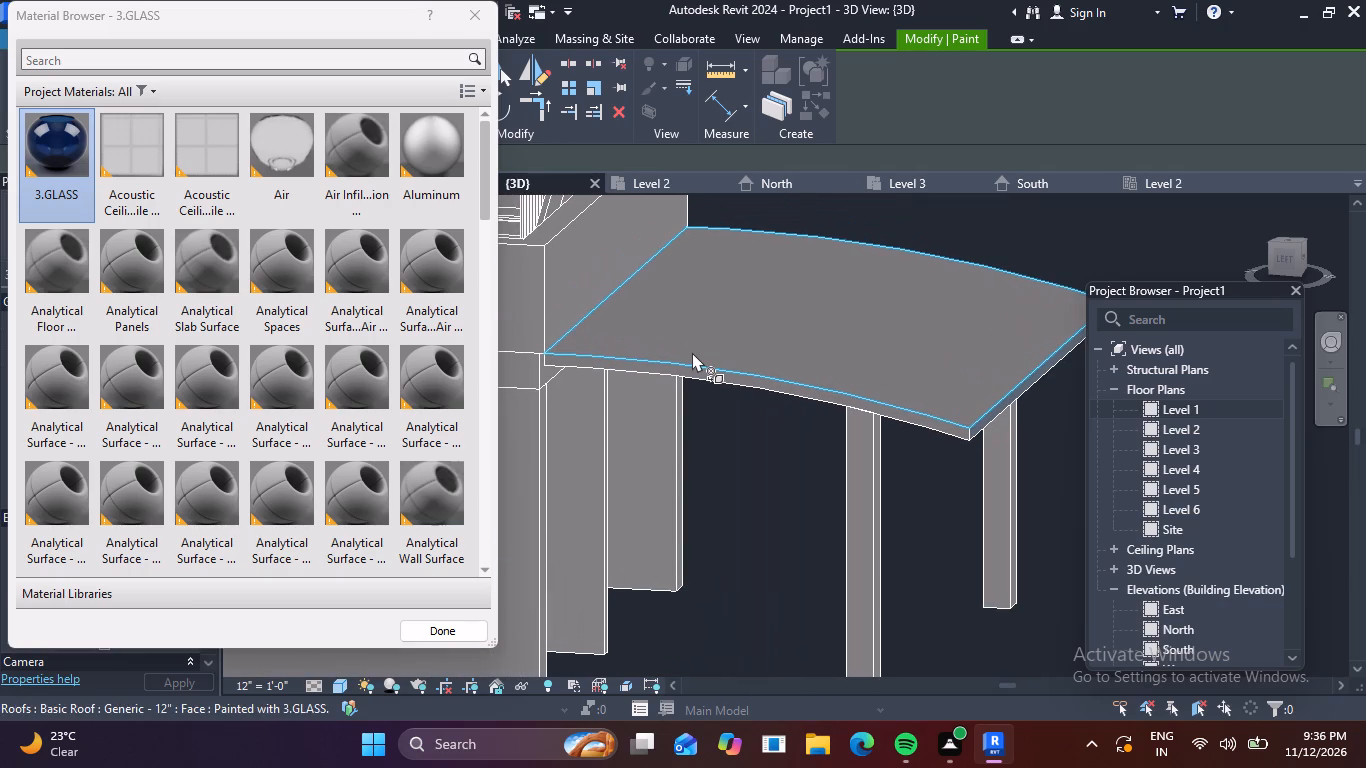
pyautogui.click(692, 352)
pyautogui.scroll(-3, 810, 268)
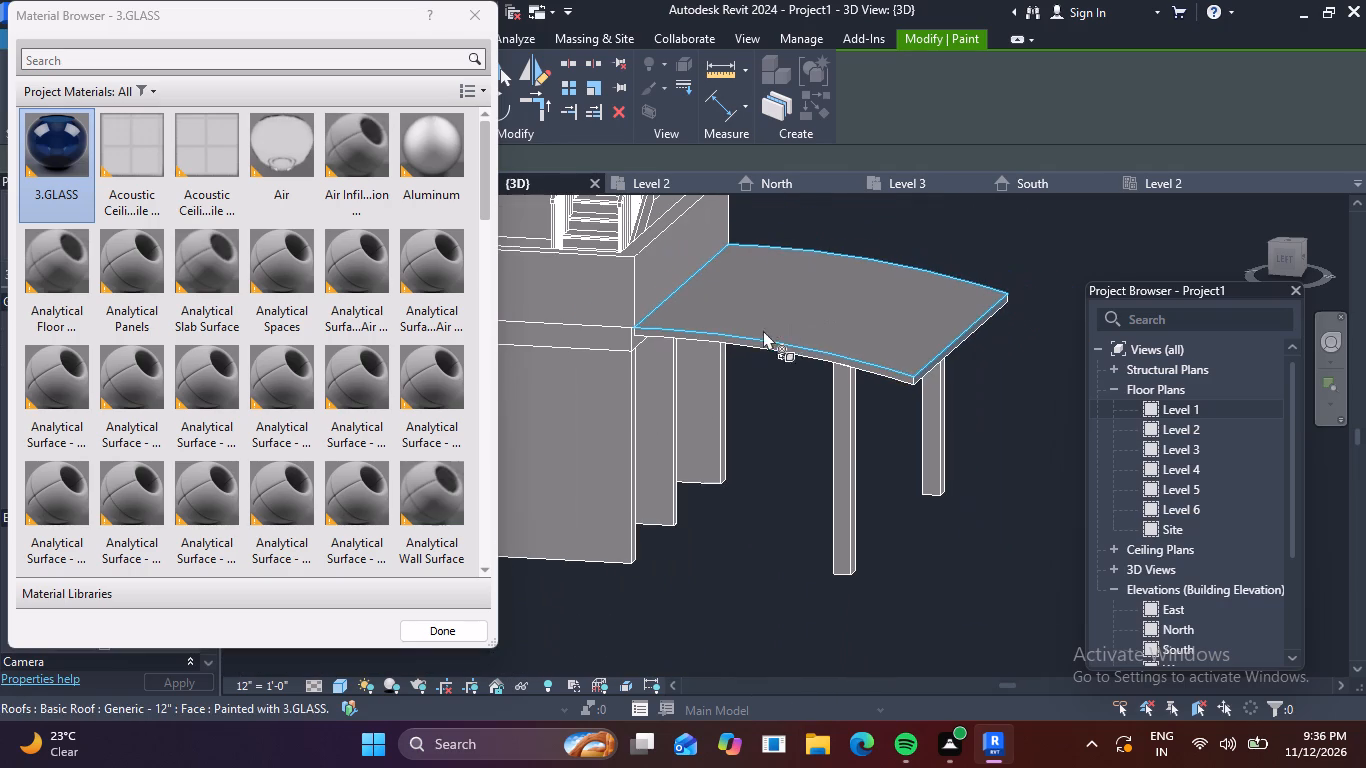
pyautogui.press('Escape')
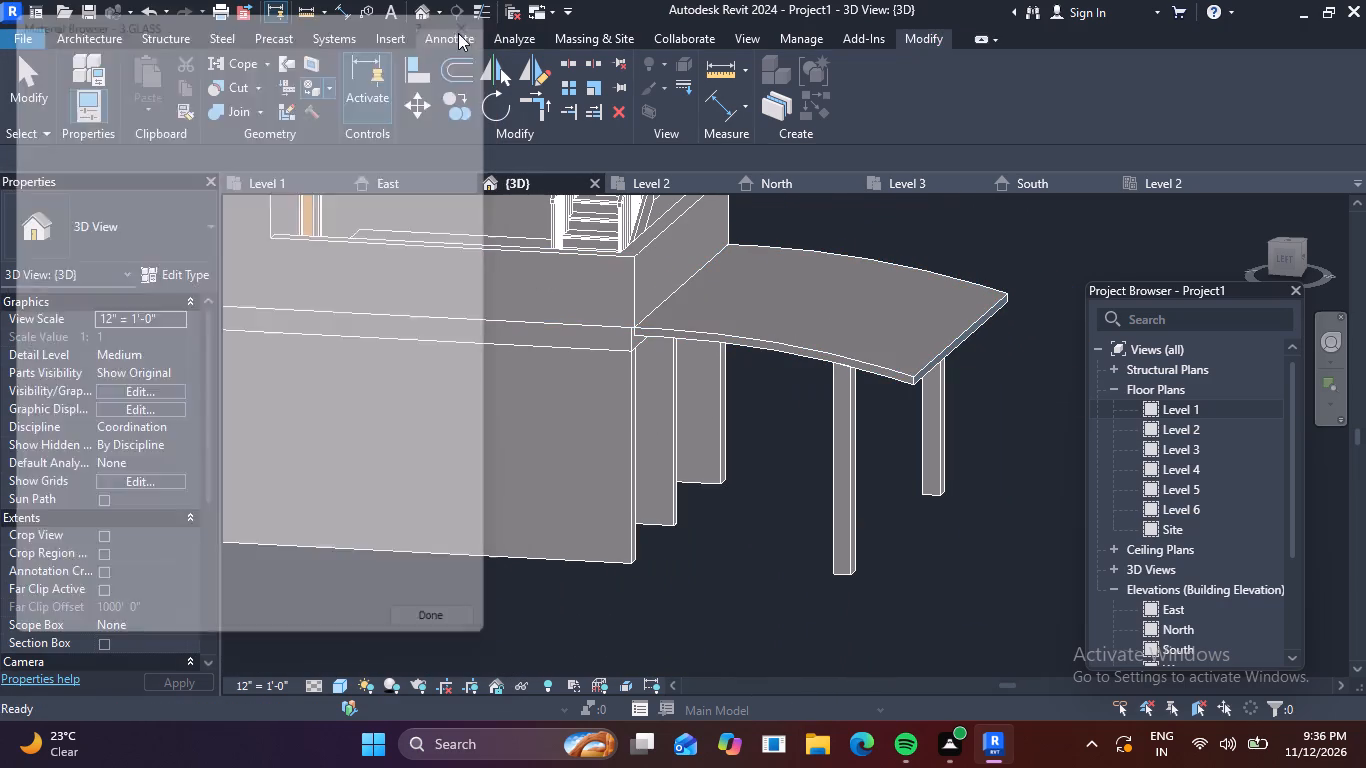
# Set the 3D view's visual style to Realistic.
pyautogui.scroll(-2, 713, 370)
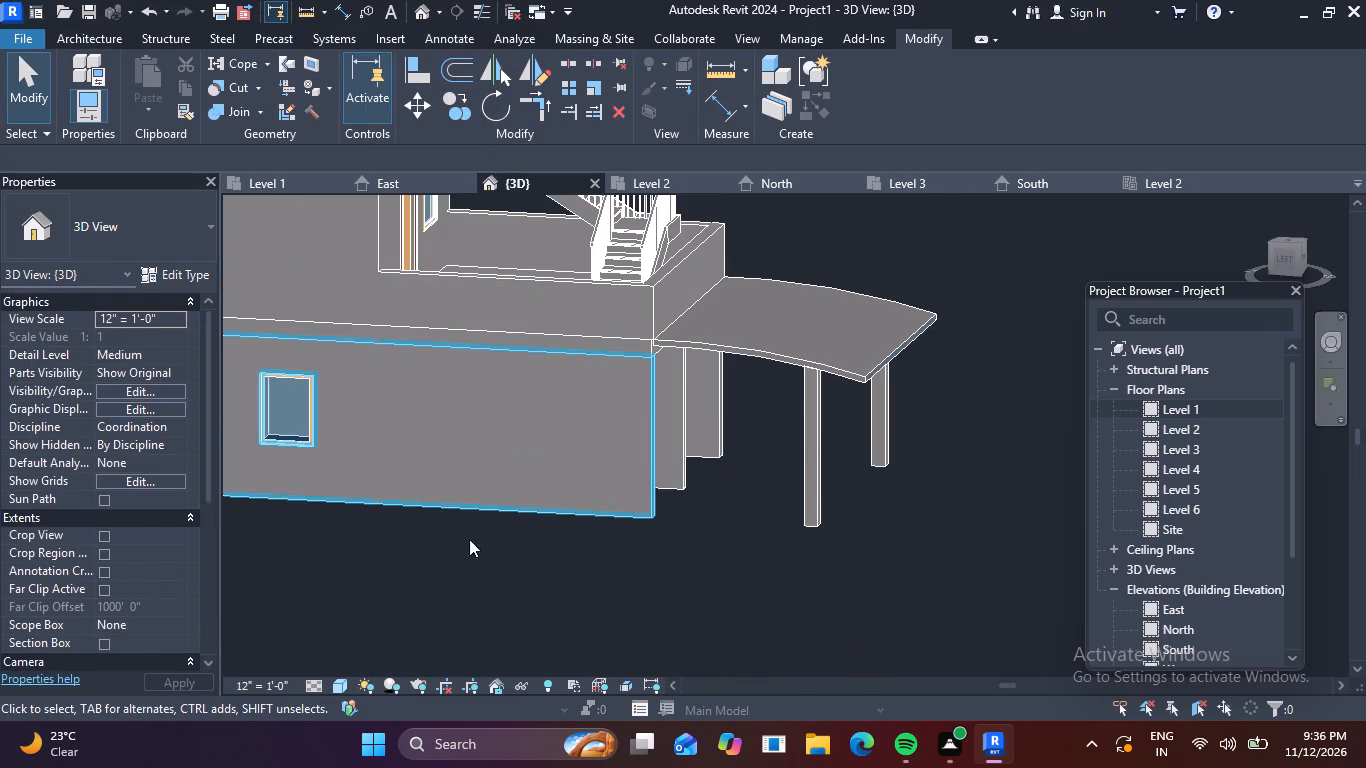
pyautogui.click(335, 686)
pyautogui.click(361, 665)
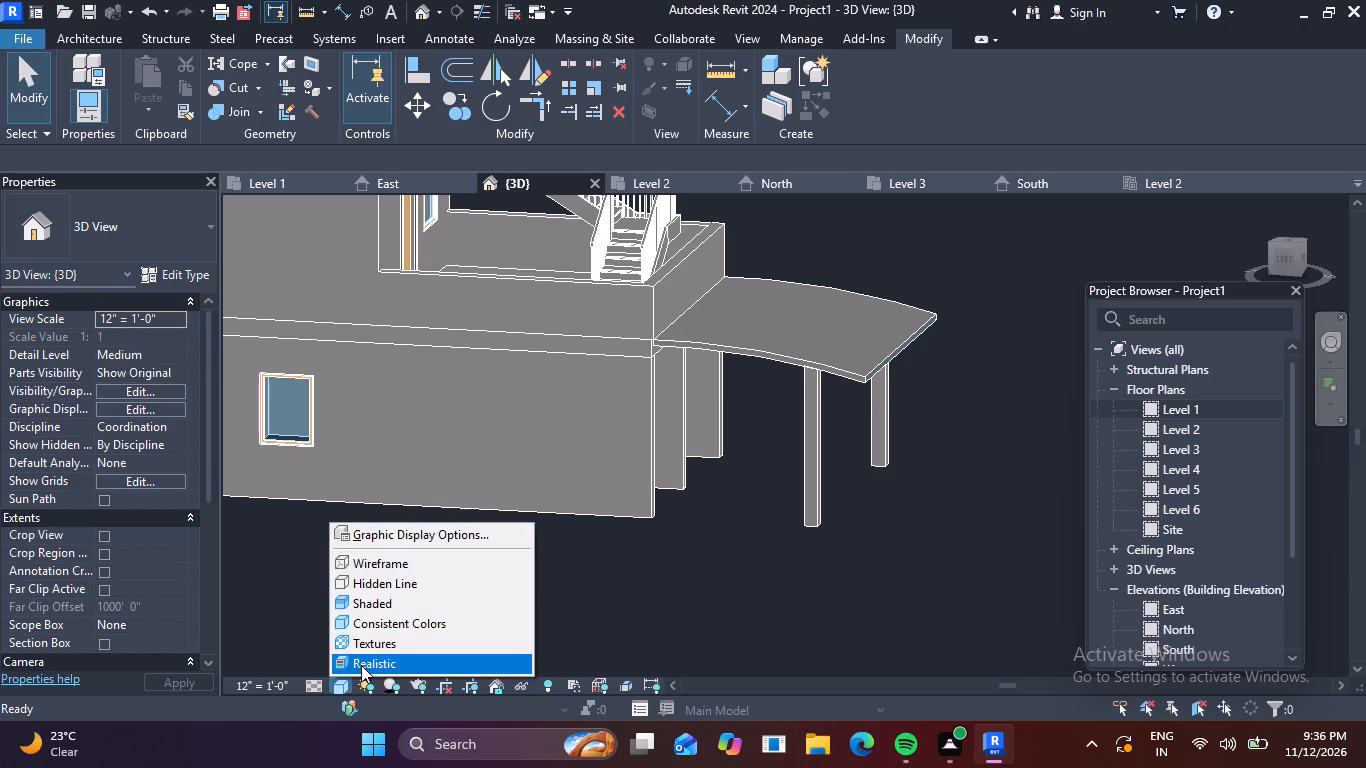
# Examine the whole house and its glass canopy in the 3D view, from the side around to the front.
pyautogui.scroll(-1, 695, 511)
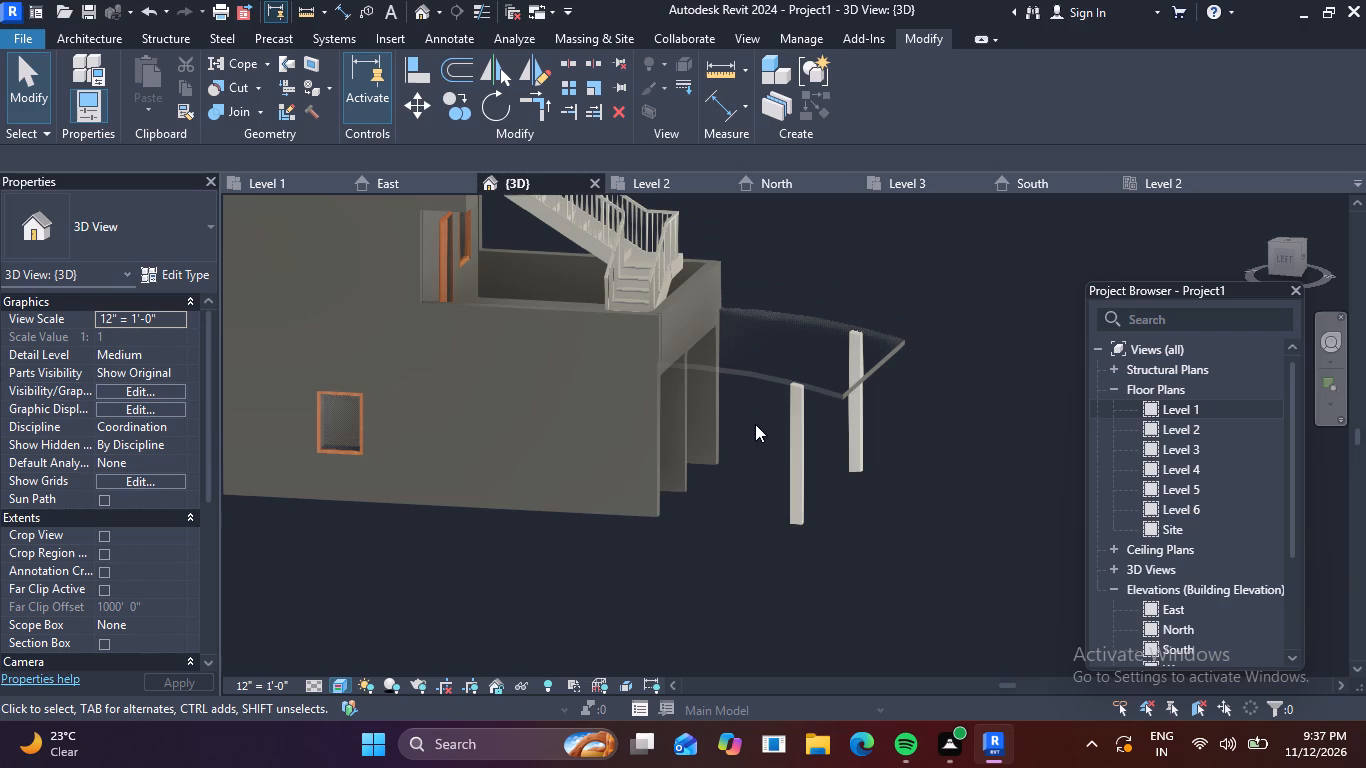
pyautogui.scroll(-4, 755, 424)
pyautogui.moveTo(699, 502); pyautogui.dragTo(884, 518, button='middle')
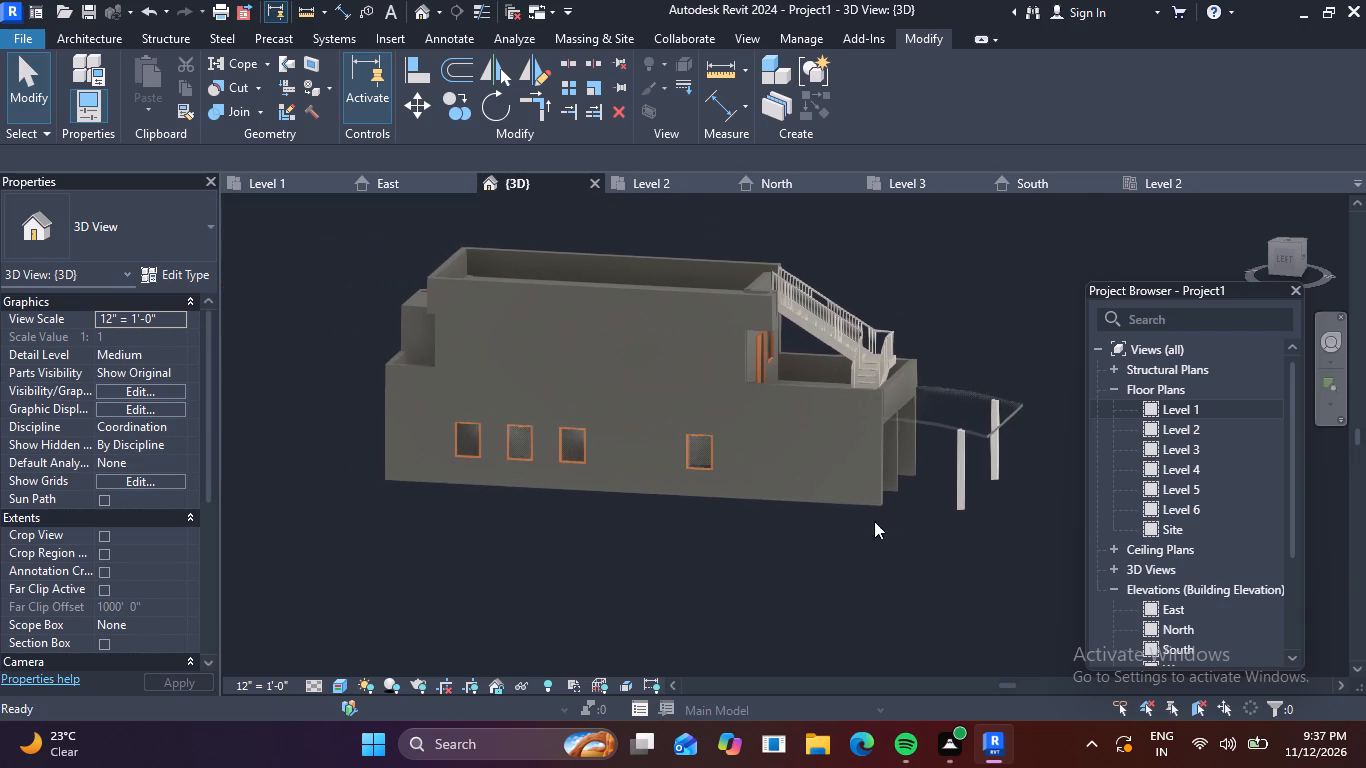
pyautogui.keyDown('shift'); pyautogui.moveTo(876, 540); pyautogui.dragTo(857, 545, button='middle'); pyautogui.keyUp('shift')
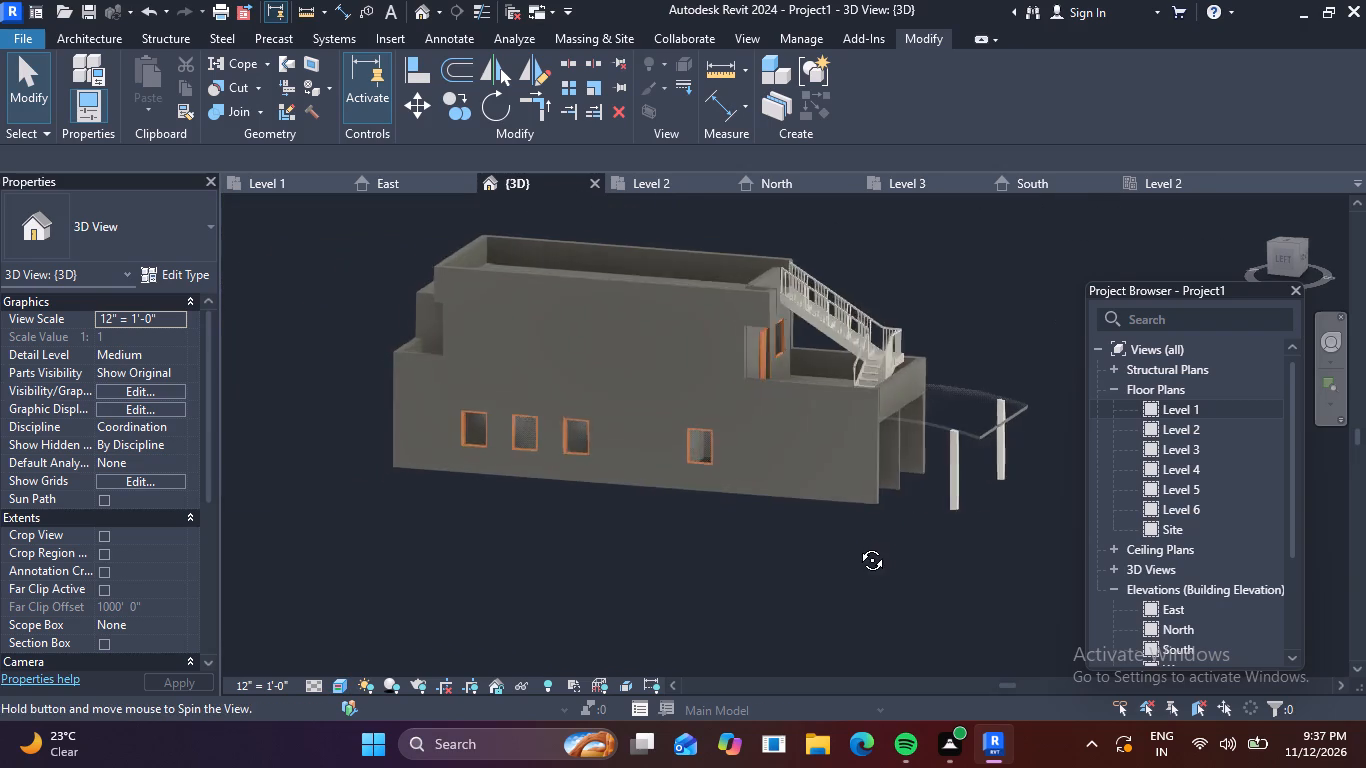
pyautogui.keyDown('shift'); pyautogui.moveTo(857, 545); pyautogui.dragTo(695, 538, button='middle'); pyautogui.keyUp('shift')
pyautogui.scroll(-2, 870, 485)
pyautogui.moveTo(858, 502); pyautogui.dragTo(709, 578, button='middle')
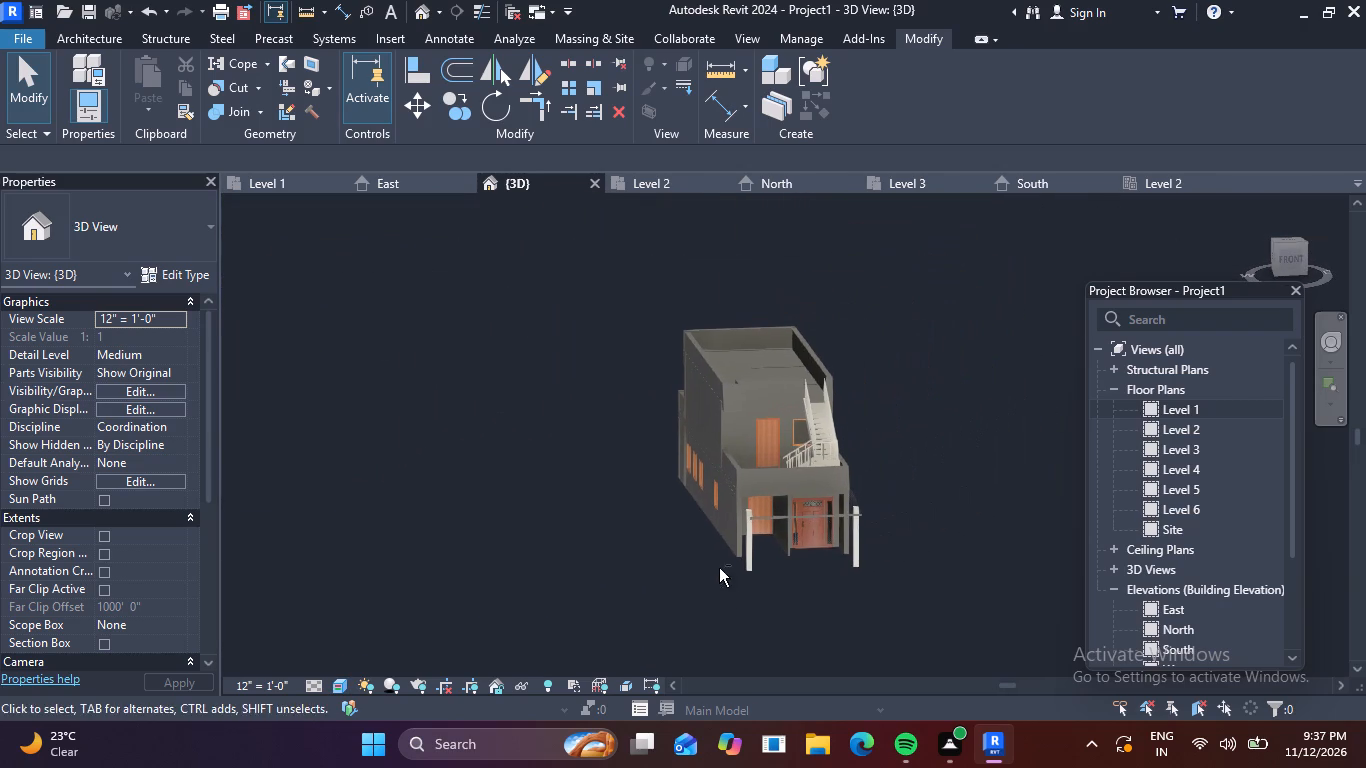
# Examine the whole house in the realistic 3D view from both long sides, the window wall and the front entrance.
pyautogui.keyDown('shift'); pyautogui.moveTo(719, 568); pyautogui.dragTo(753, 507, button='middle'); pyautogui.keyUp('shift')
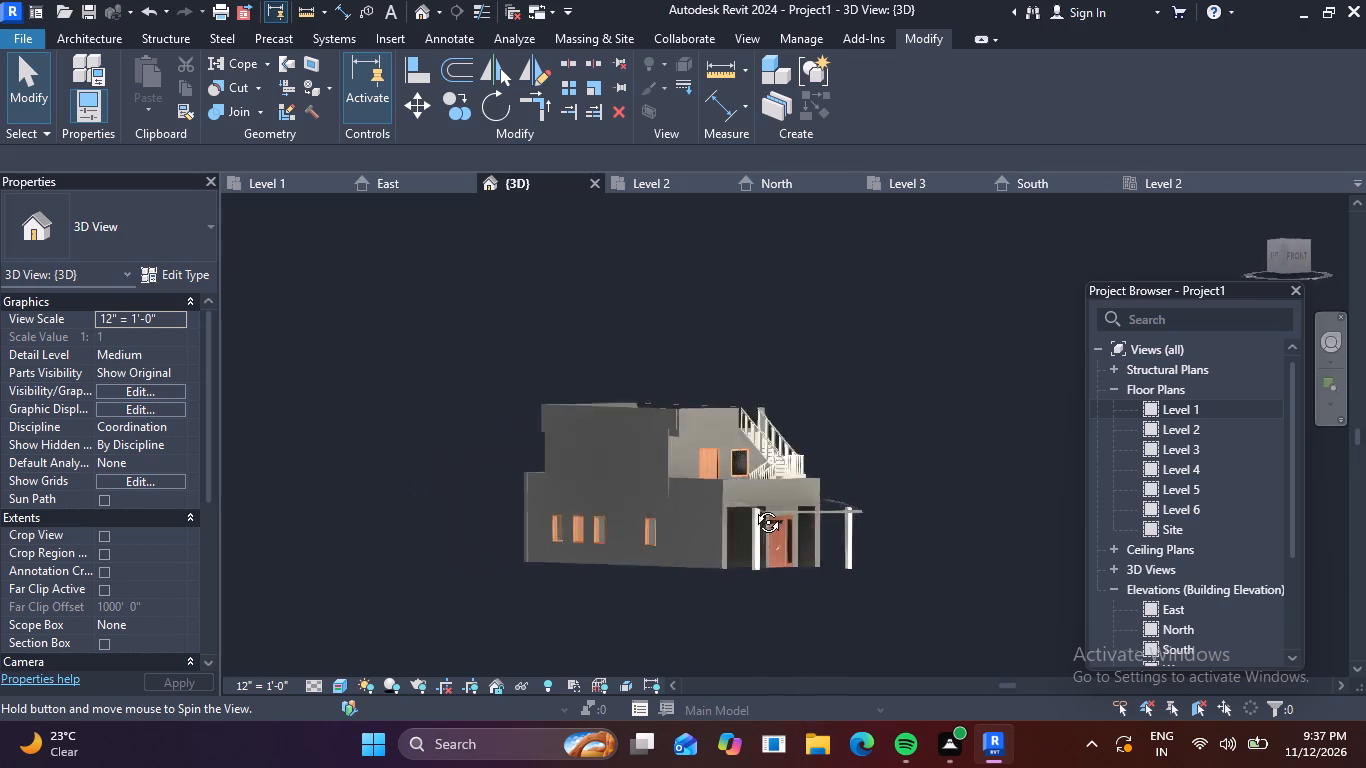
pyautogui.keyDown('shift'); pyautogui.moveTo(753, 507); pyautogui.dragTo(546, 555, button='middle'); pyautogui.keyUp('shift')
pyautogui.moveTo(929, 570); pyautogui.dragTo(820, 575, button='middle')
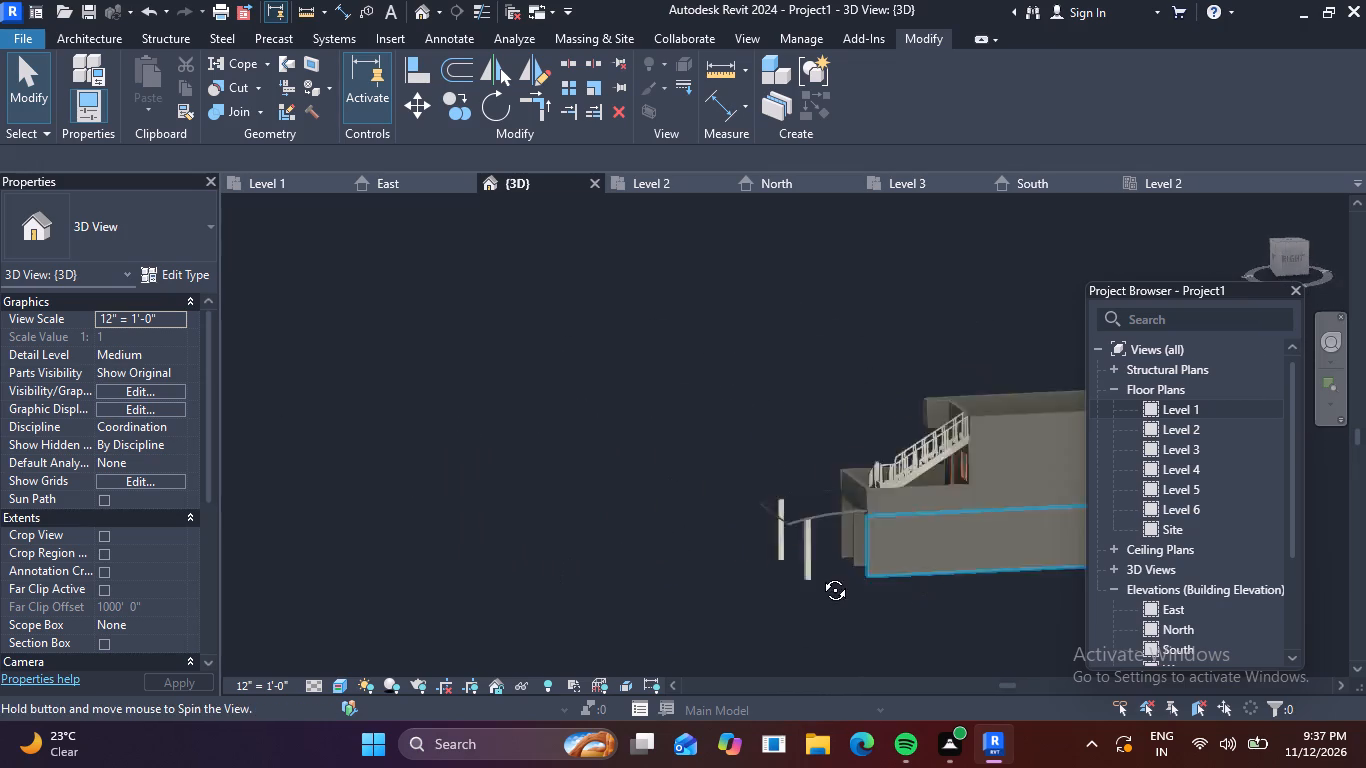
pyautogui.moveTo(820, 575); pyautogui.dragTo(503, 584, button='middle')
pyautogui.keyDown('shift'); pyautogui.moveTo(751, 646); pyautogui.dragTo(699, 646, button='middle'); pyautogui.keyUp('shift')
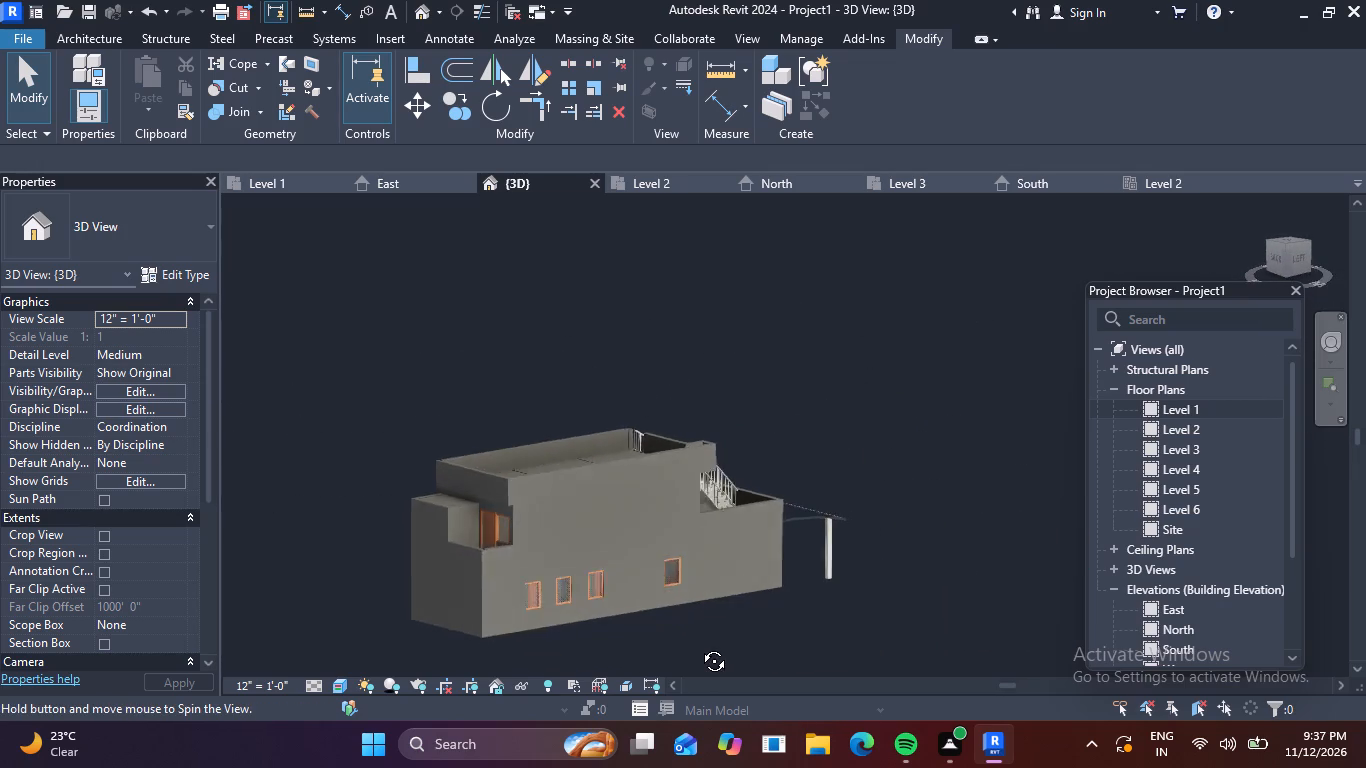
pyautogui.keyDown('shift'); pyautogui.moveTo(699, 646); pyautogui.dragTo(689, 667, button='middle'); pyautogui.keyUp('shift')
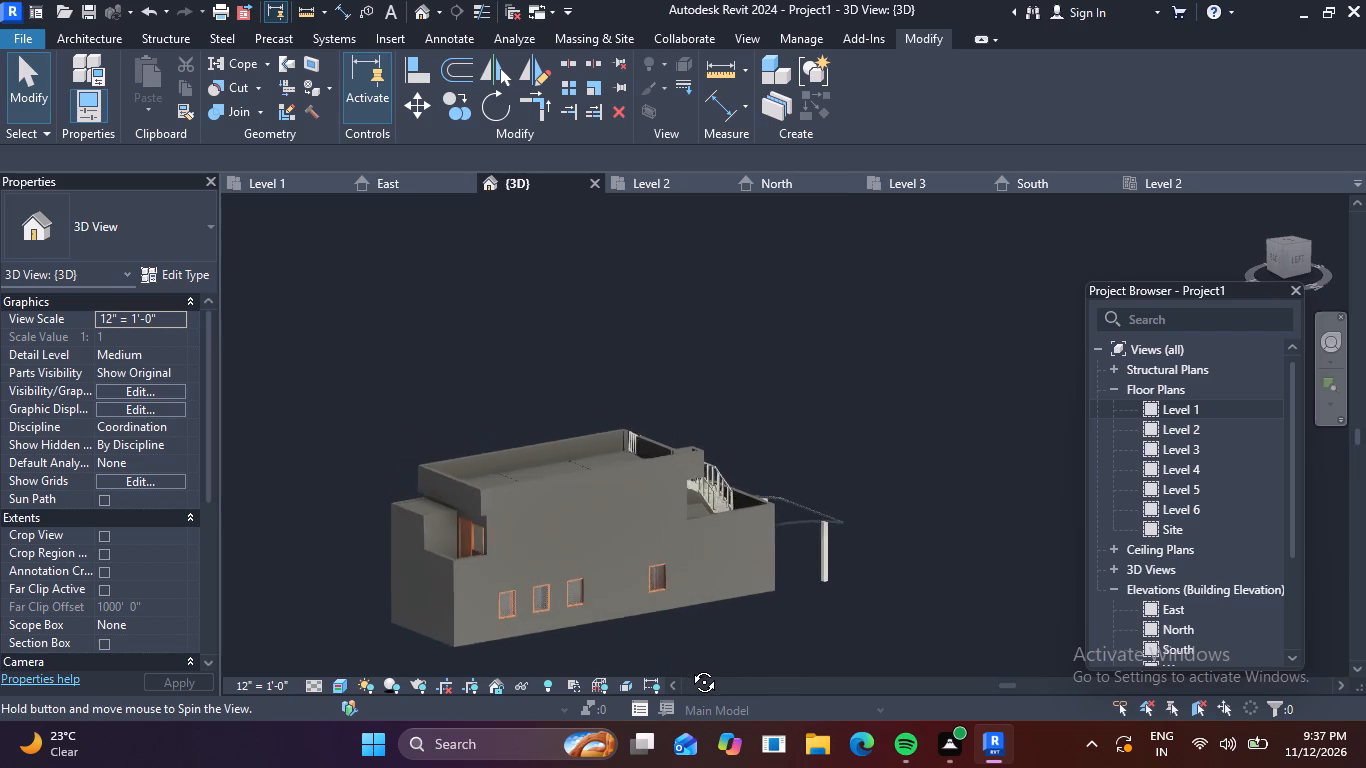
pyautogui.keyDown('shift'); pyautogui.moveTo(689, 667); pyautogui.dragTo(516, 616, button='middle'); pyautogui.keyUp('shift')
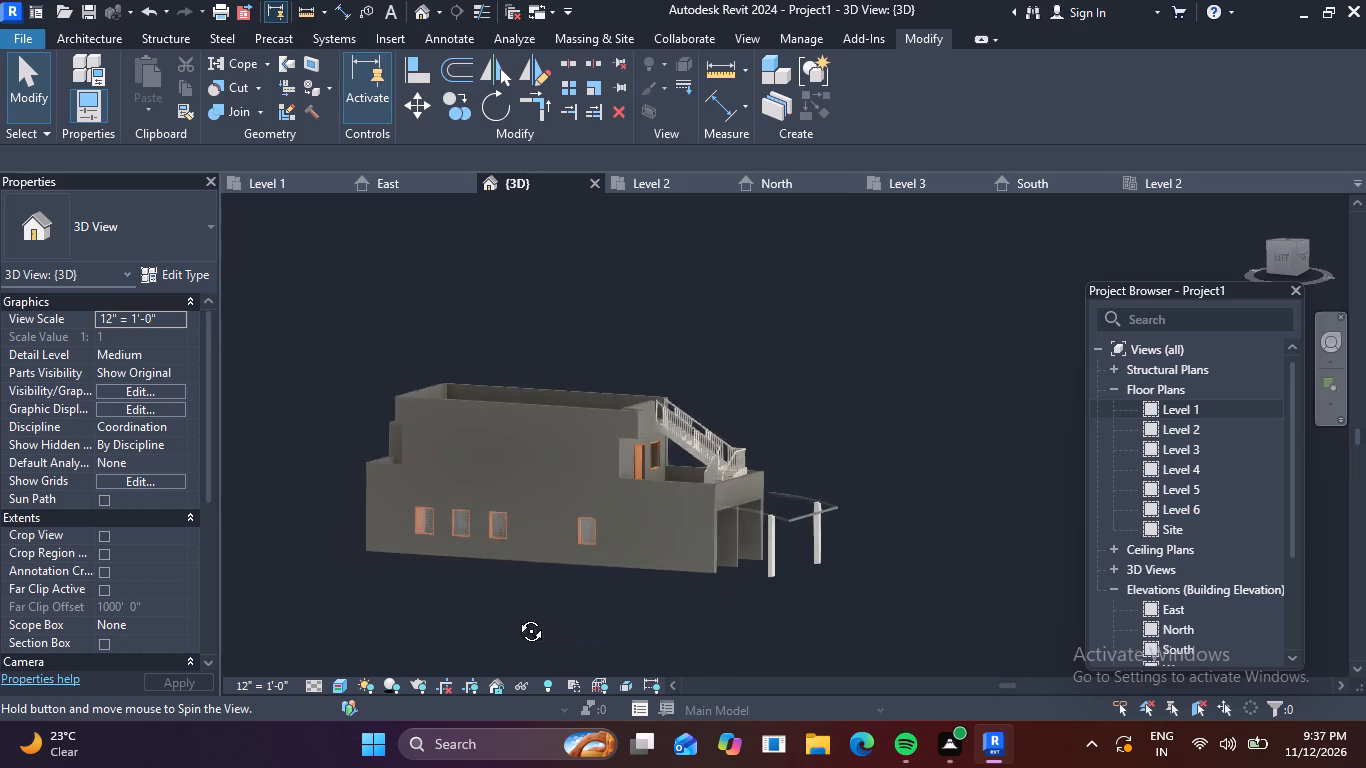
pyautogui.keyDown('shift'); pyautogui.moveTo(516, 616); pyautogui.dragTo(321, 581, button='middle'); pyautogui.keyUp('shift')
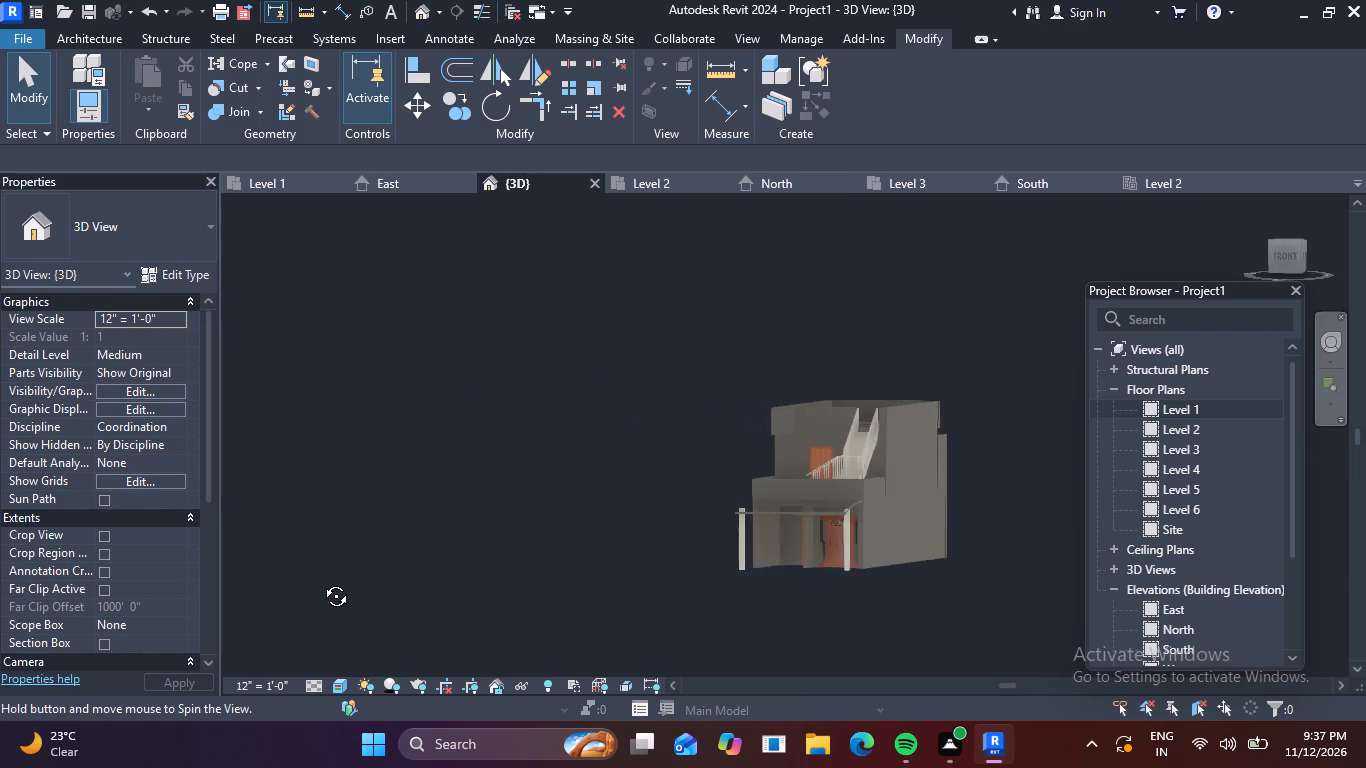
pyautogui.keyDown('shift'); pyautogui.moveTo(321, 581); pyautogui.dragTo(455, 655, button='middle'); pyautogui.keyUp('shift')
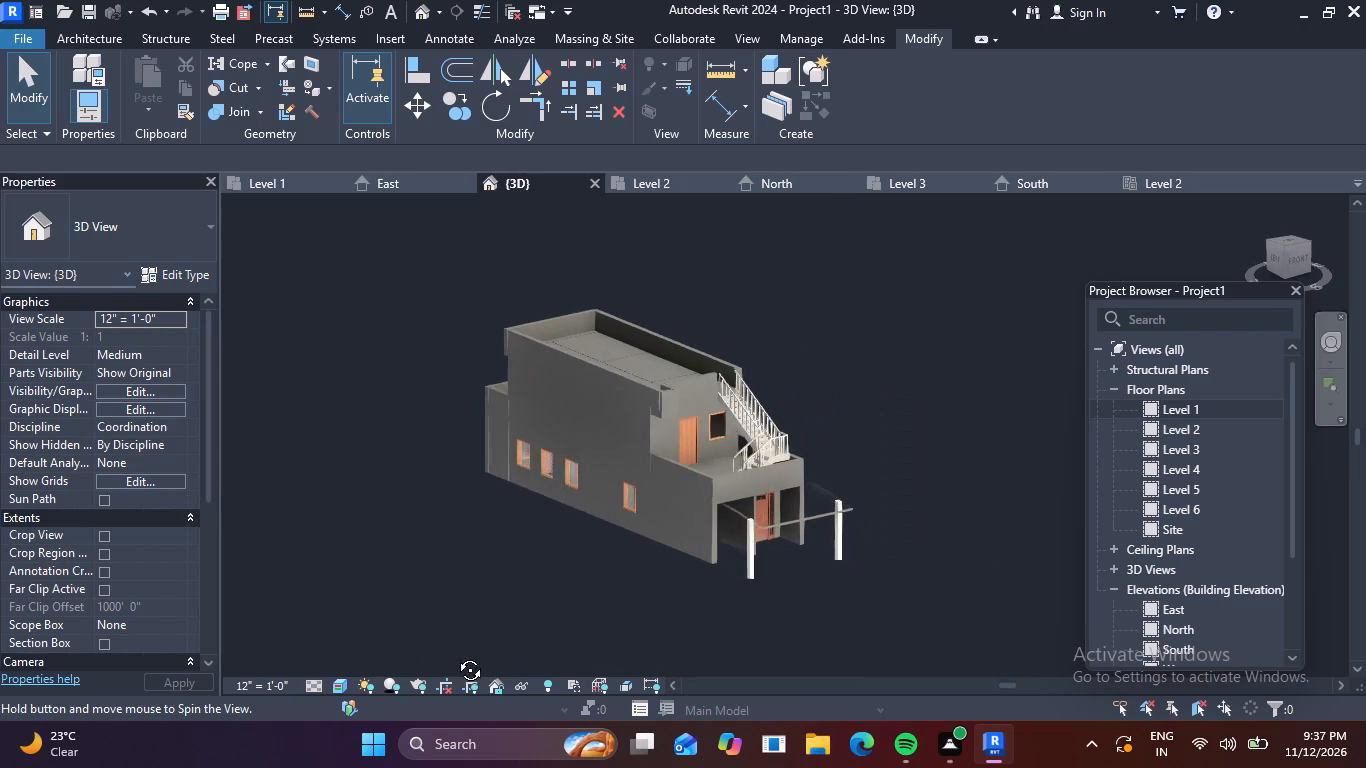
pyautogui.keyDown('shift'); pyautogui.moveTo(455, 655); pyautogui.dragTo(493, 578, button='middle'); pyautogui.keyUp('shift')
# Inspect the glass canopy, its posts and the front entrance up close from several angles, including against the whole house.
pyautogui.scroll(4, 831, 481)
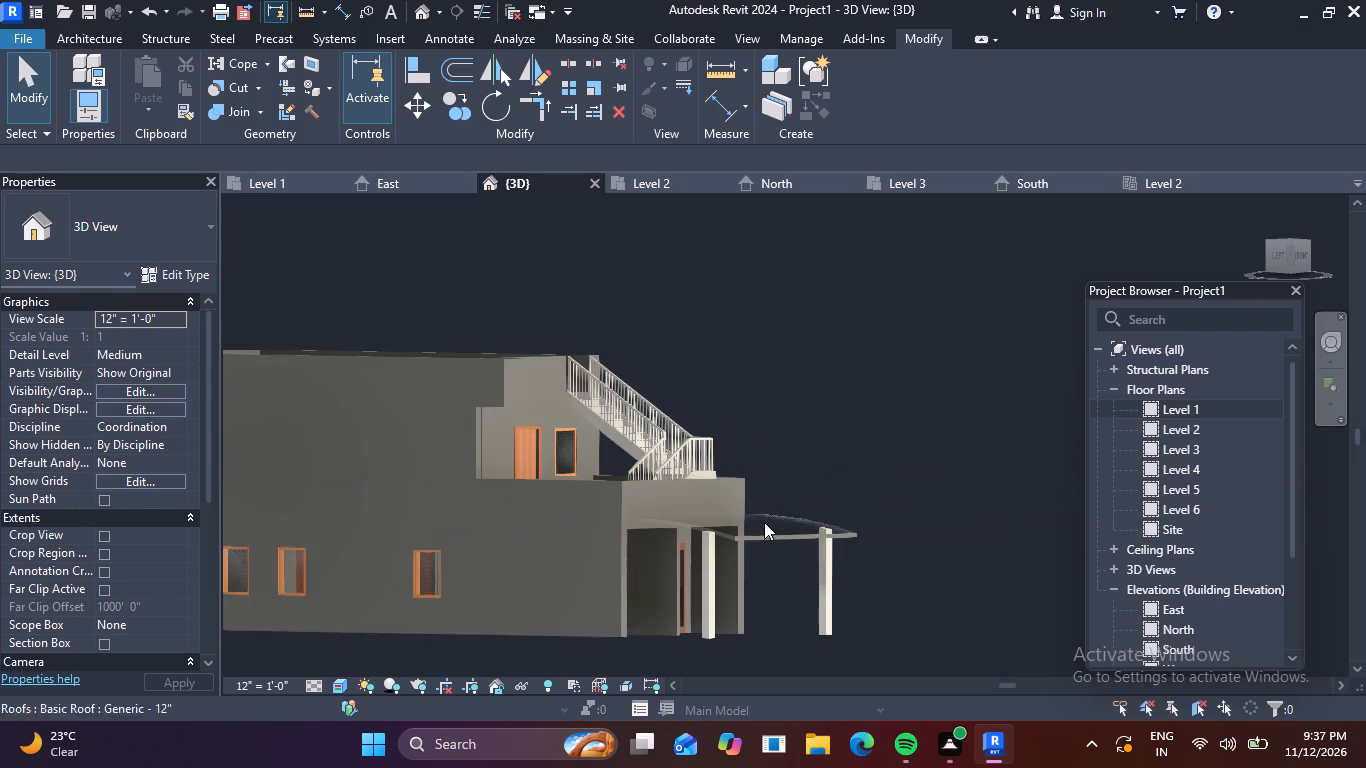
pyautogui.keyDown('shift'); pyautogui.moveTo(747, 574); pyautogui.dragTo(744, 609, button='middle'); pyautogui.keyUp('shift')
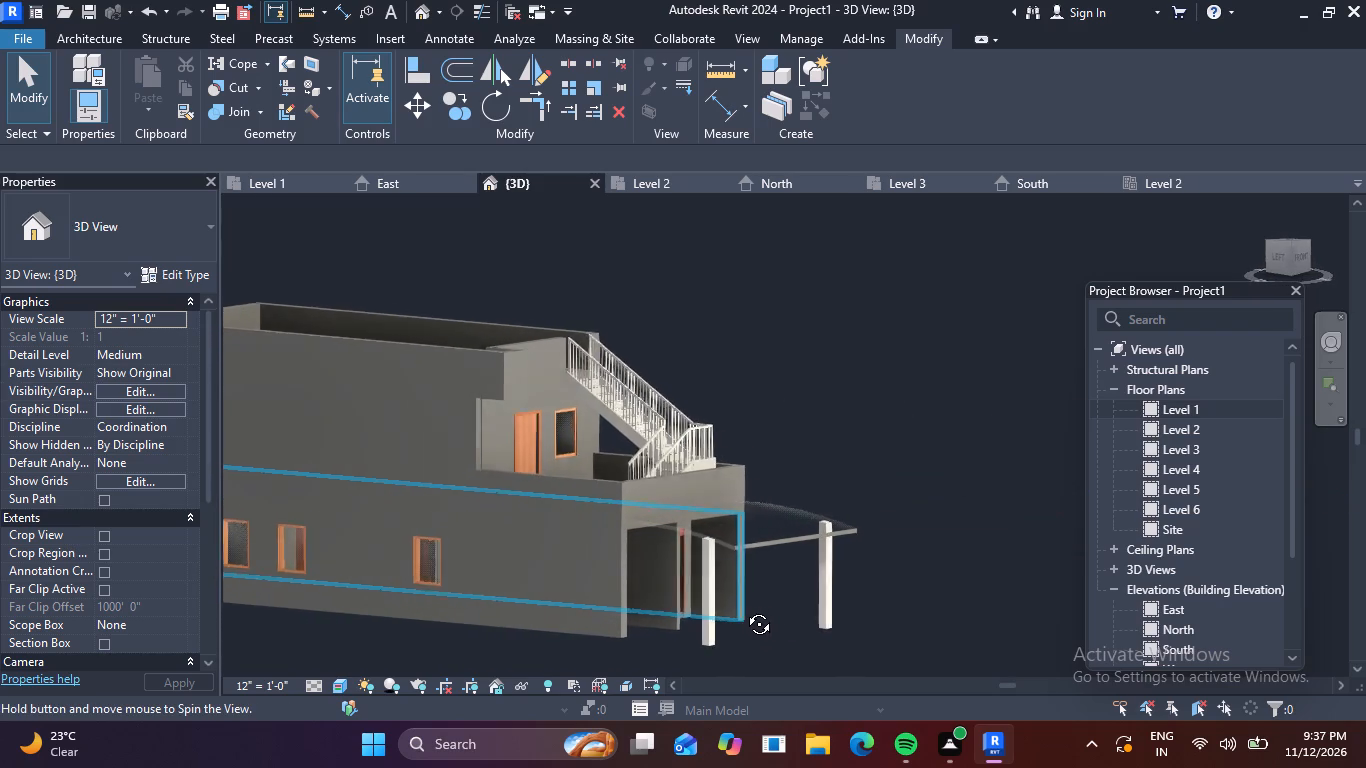
pyautogui.keyDown('shift'); pyautogui.moveTo(744, 609); pyautogui.dragTo(728, 637, button='middle'); pyautogui.keyUp('shift')
pyautogui.scroll(6, 696, 546)
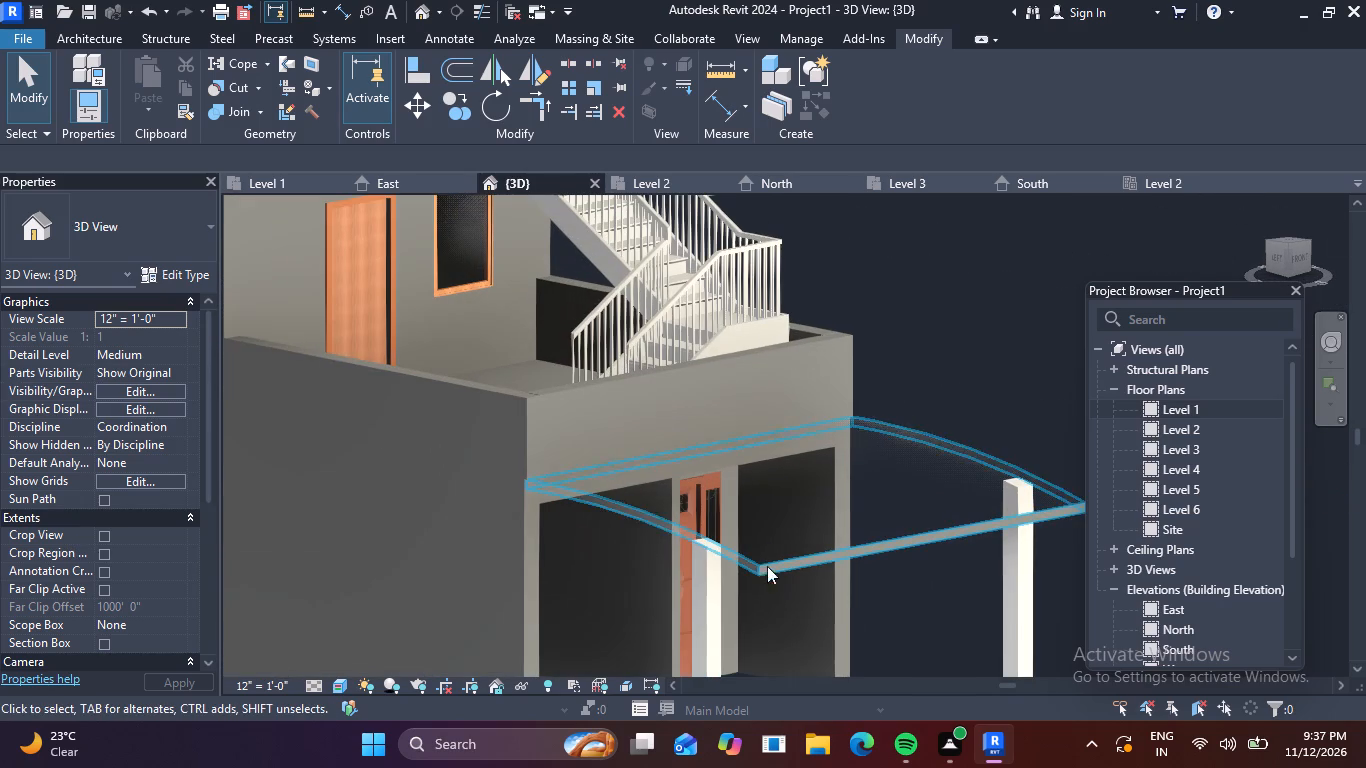
pyautogui.keyDown('shift'); pyautogui.moveTo(838, 628); pyautogui.dragTo(760, 680, button='middle'); pyautogui.keyUp('shift')
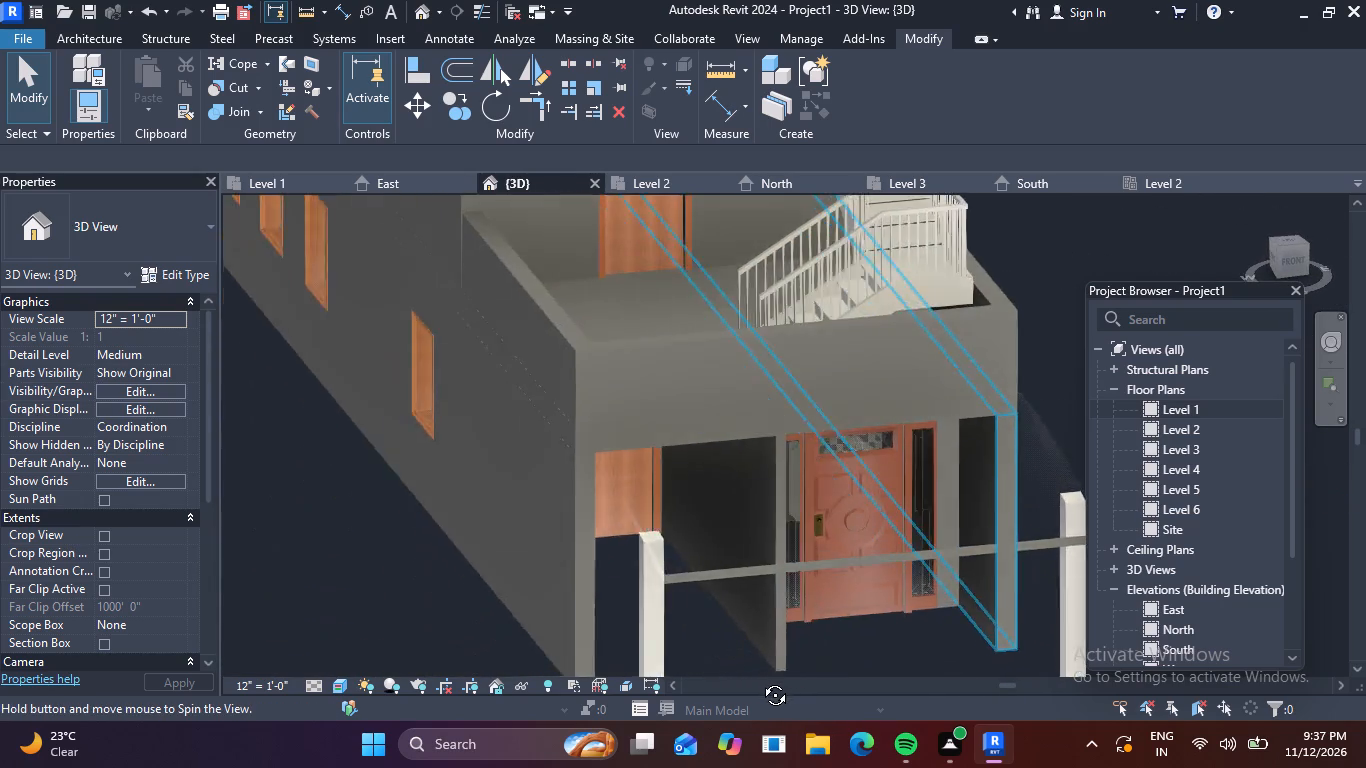
pyautogui.keyDown('shift'); pyautogui.moveTo(760, 680); pyautogui.dragTo(726, 744, button='middle'); pyautogui.keyUp('shift')
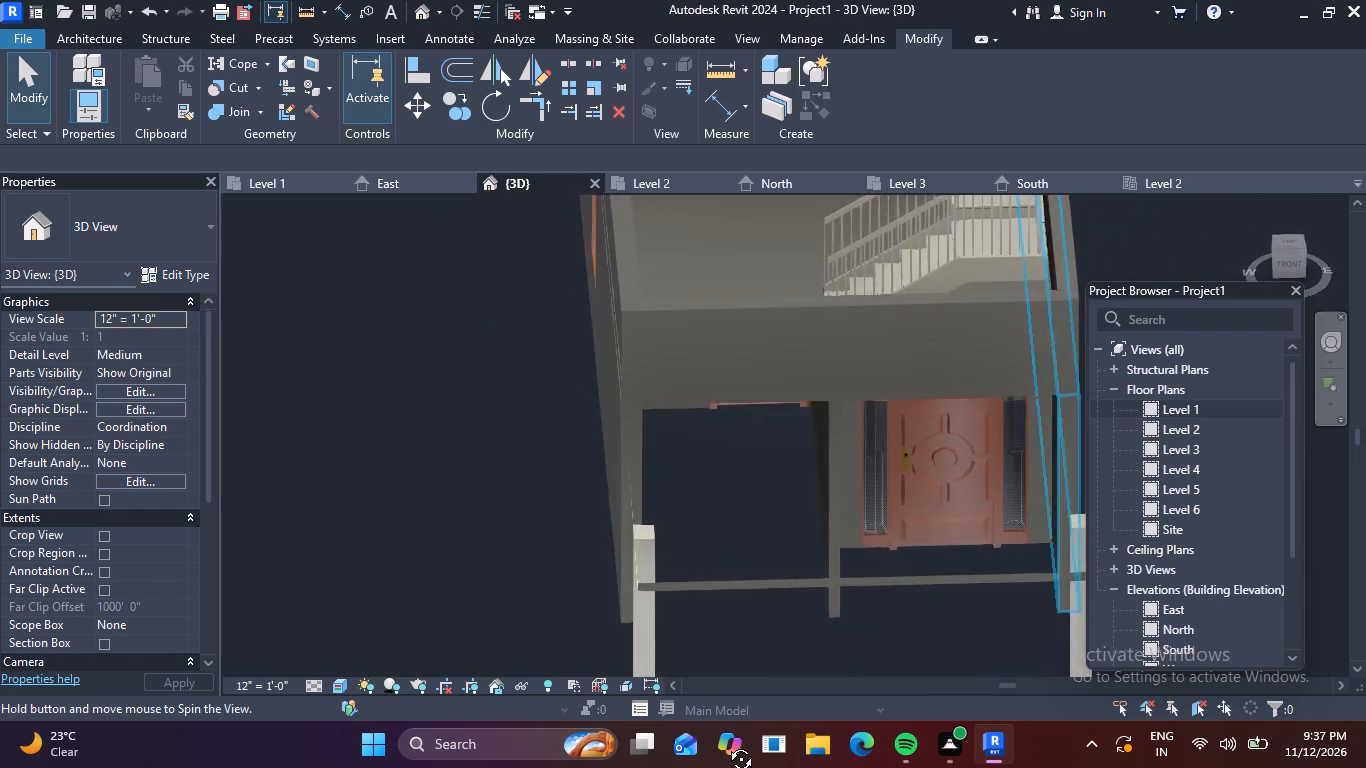
pyautogui.keyDown('shift'); pyautogui.moveTo(726, 744); pyautogui.dragTo(823, 536, button='middle'); pyautogui.keyUp('shift')
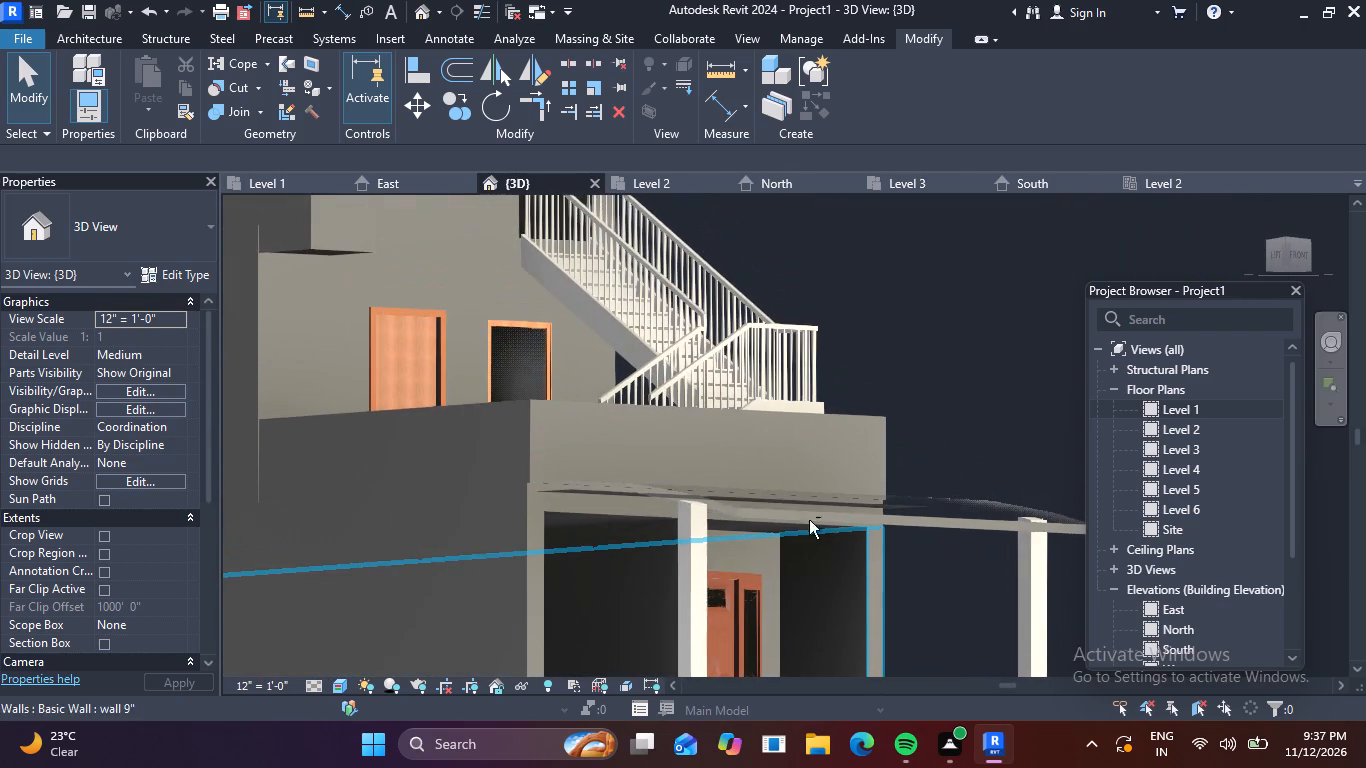
pyautogui.scroll(-7, 778, 498)
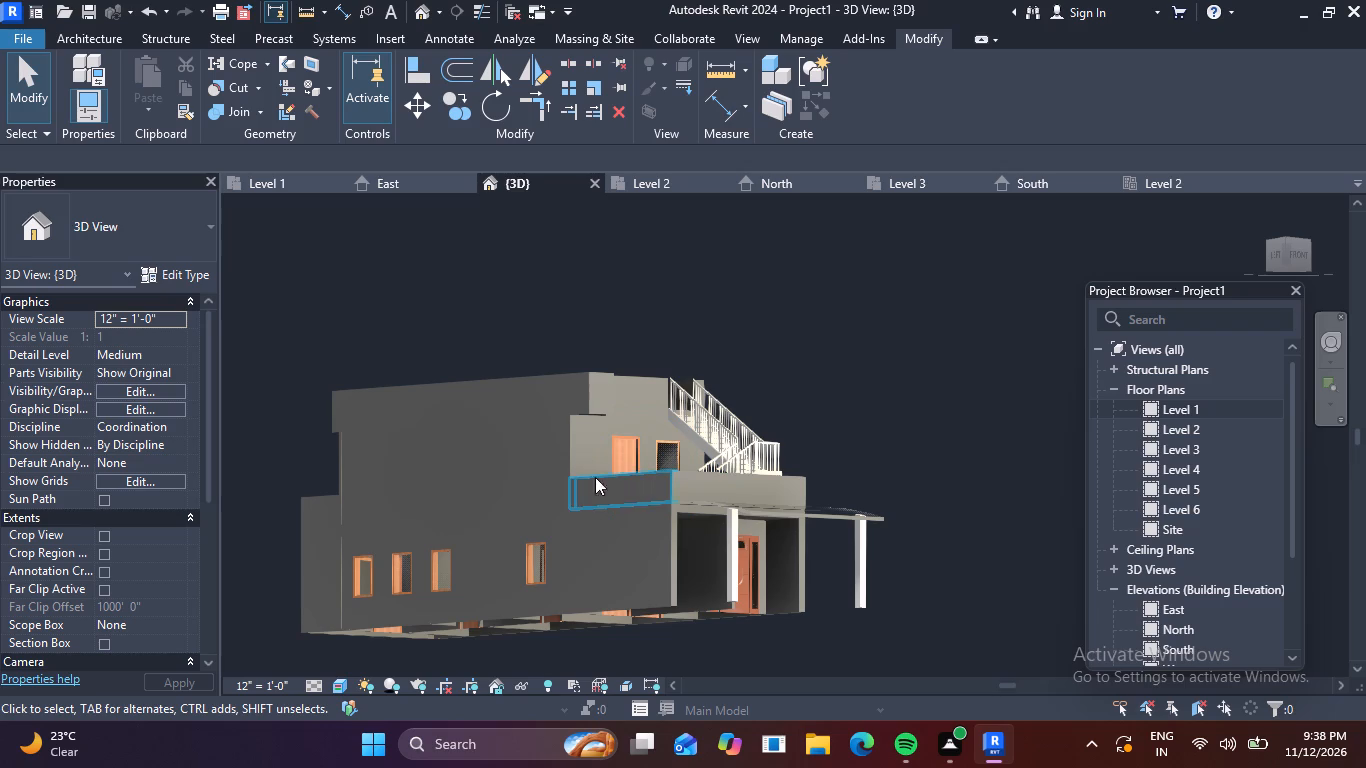
pyautogui.keyDown('shift'); pyautogui.moveTo(644, 445); pyautogui.dragTo(637, 487, button='middle'); pyautogui.keyUp('shift')
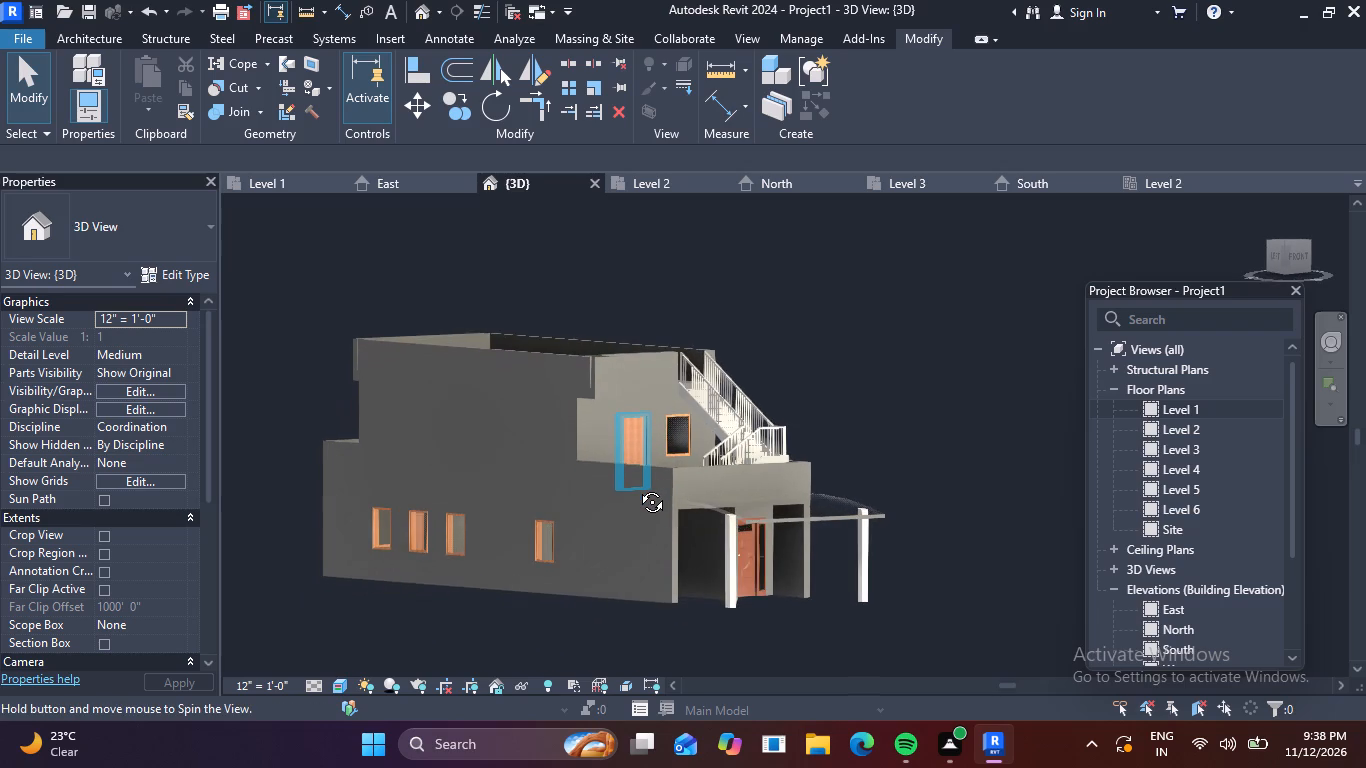
pyautogui.keyDown('shift'); pyautogui.moveTo(637, 487); pyautogui.dragTo(617, 497, button='middle'); pyautogui.keyUp('shift')
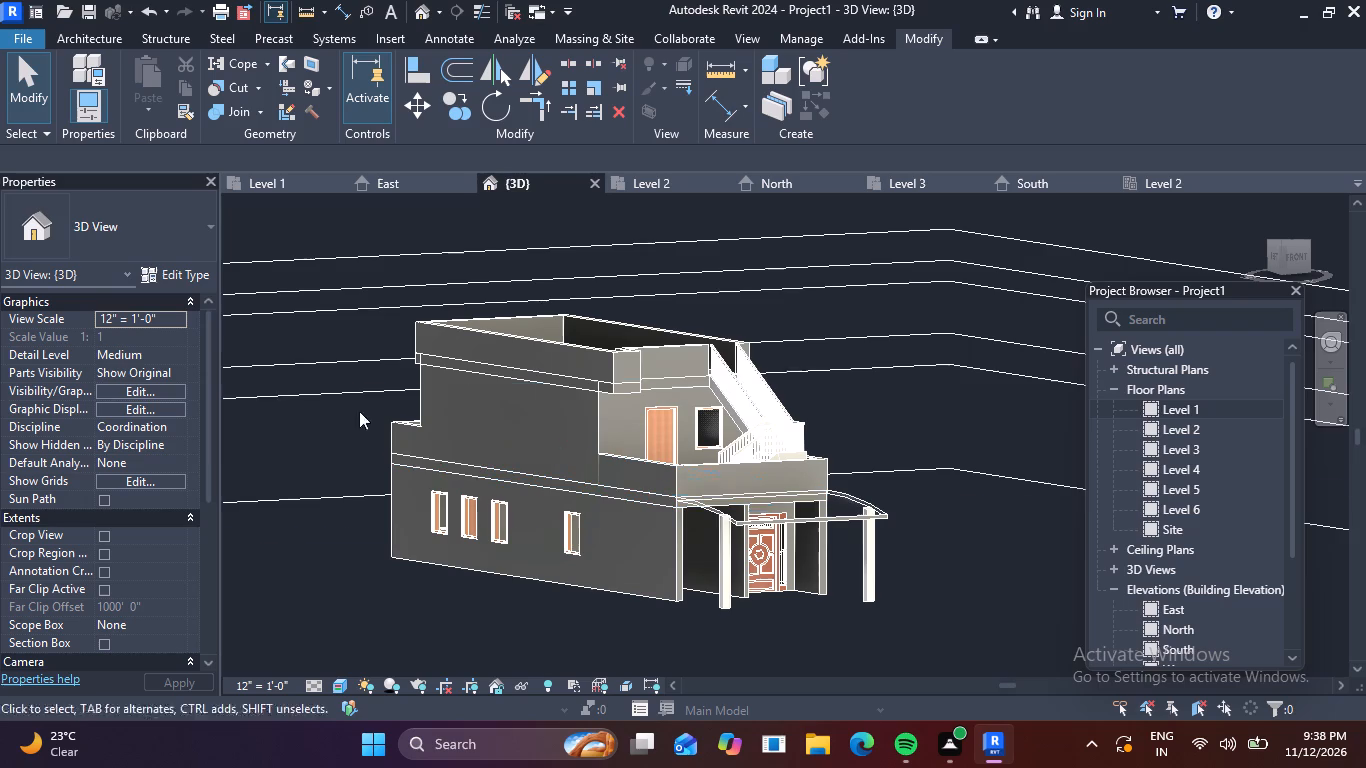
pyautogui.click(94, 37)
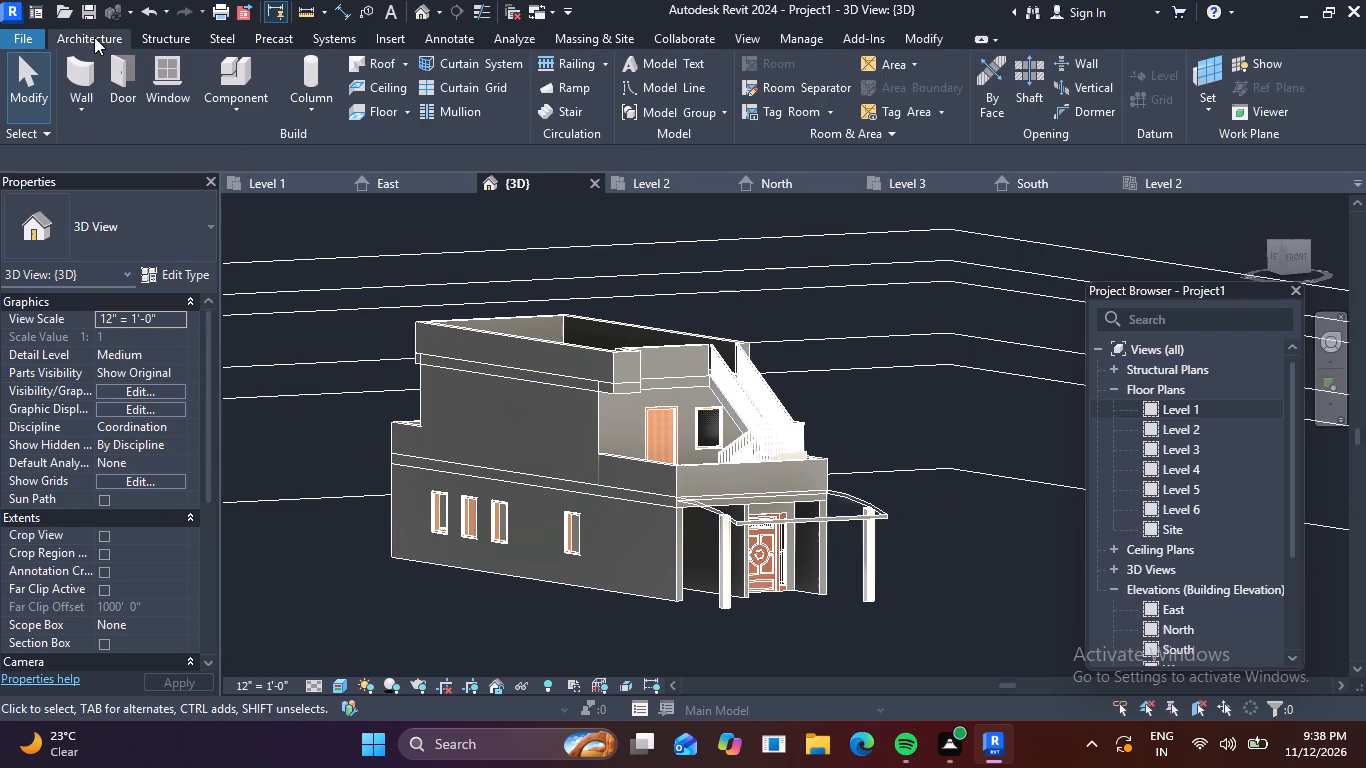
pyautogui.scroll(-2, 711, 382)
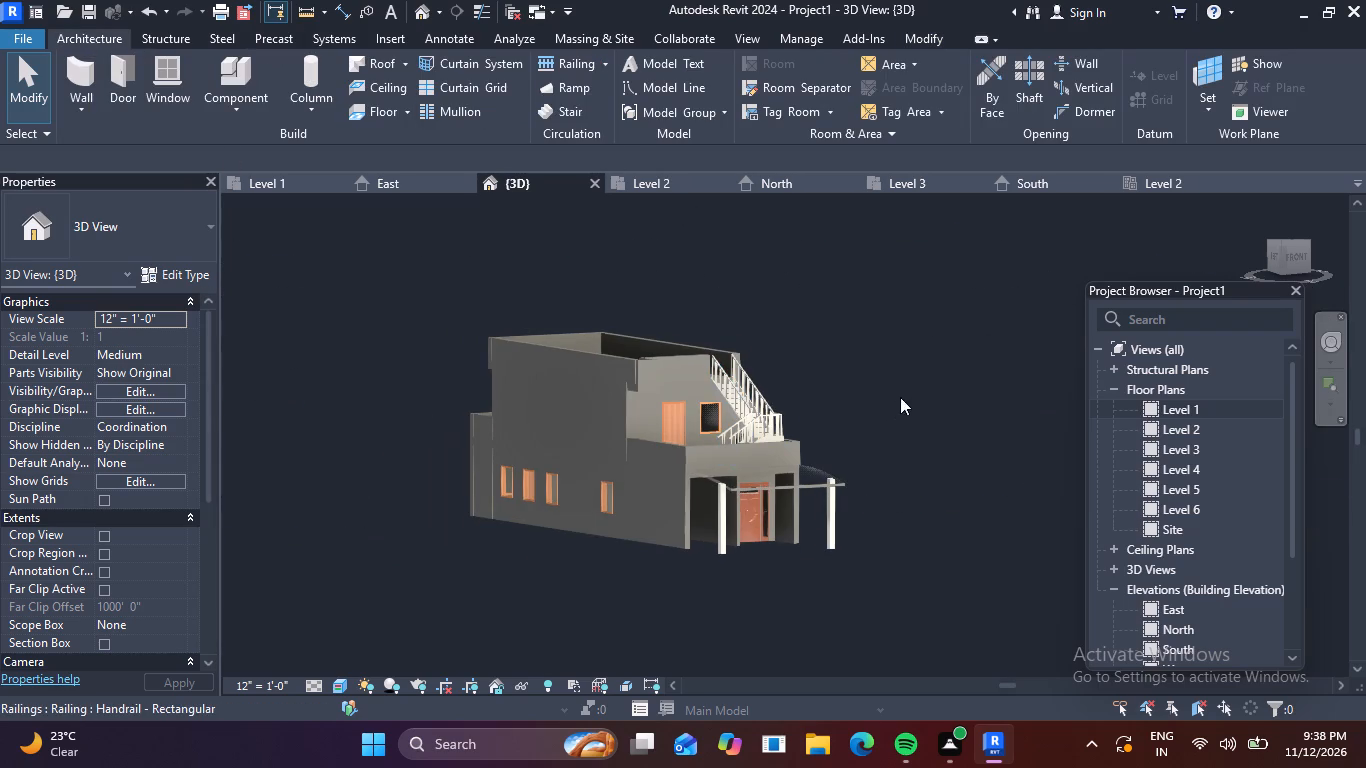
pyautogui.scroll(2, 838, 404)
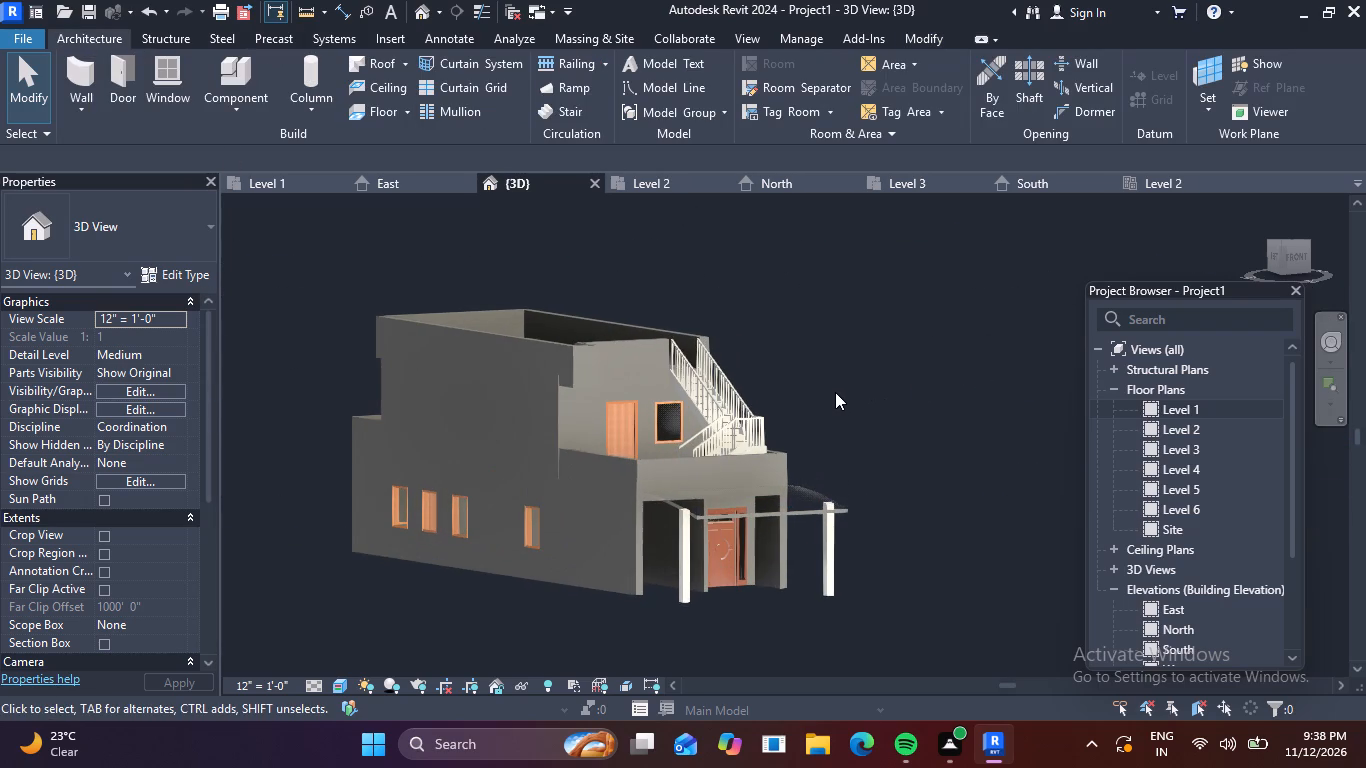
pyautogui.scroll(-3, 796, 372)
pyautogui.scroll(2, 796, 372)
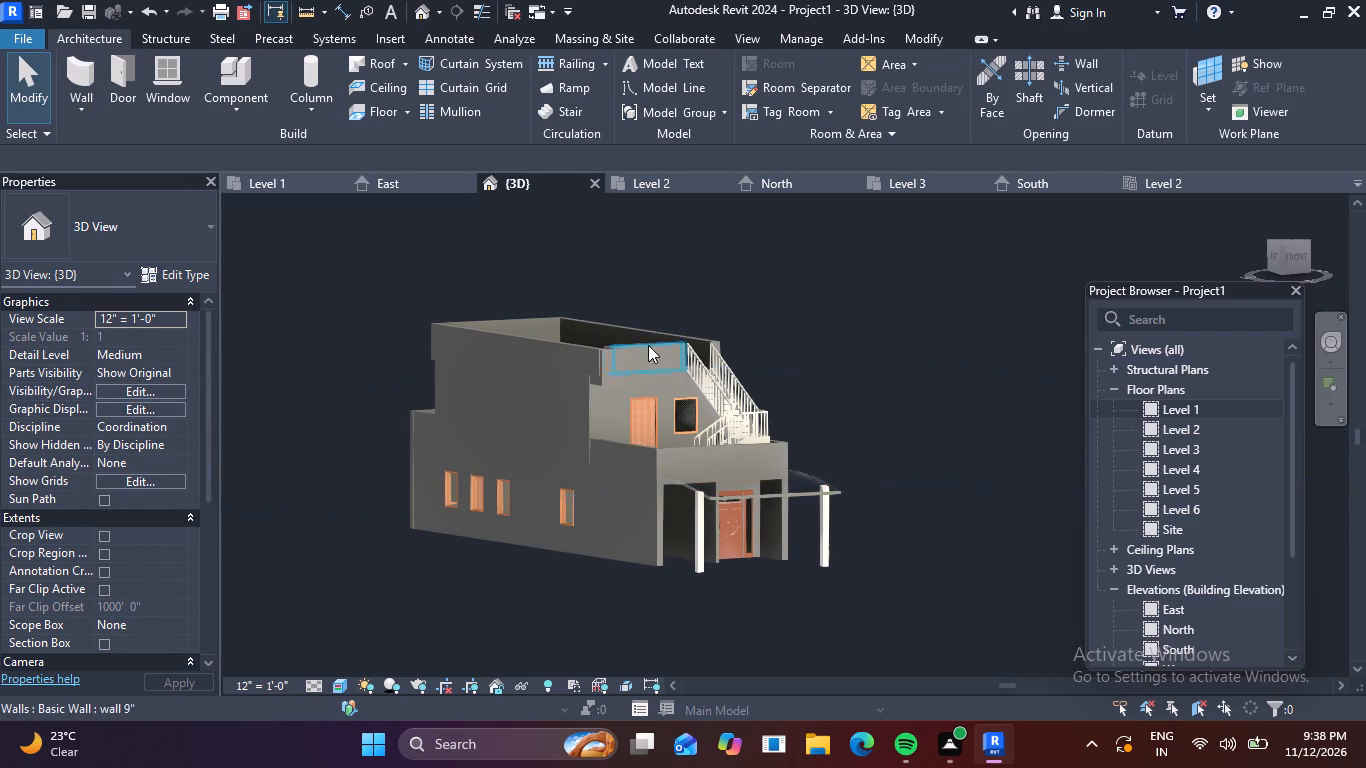
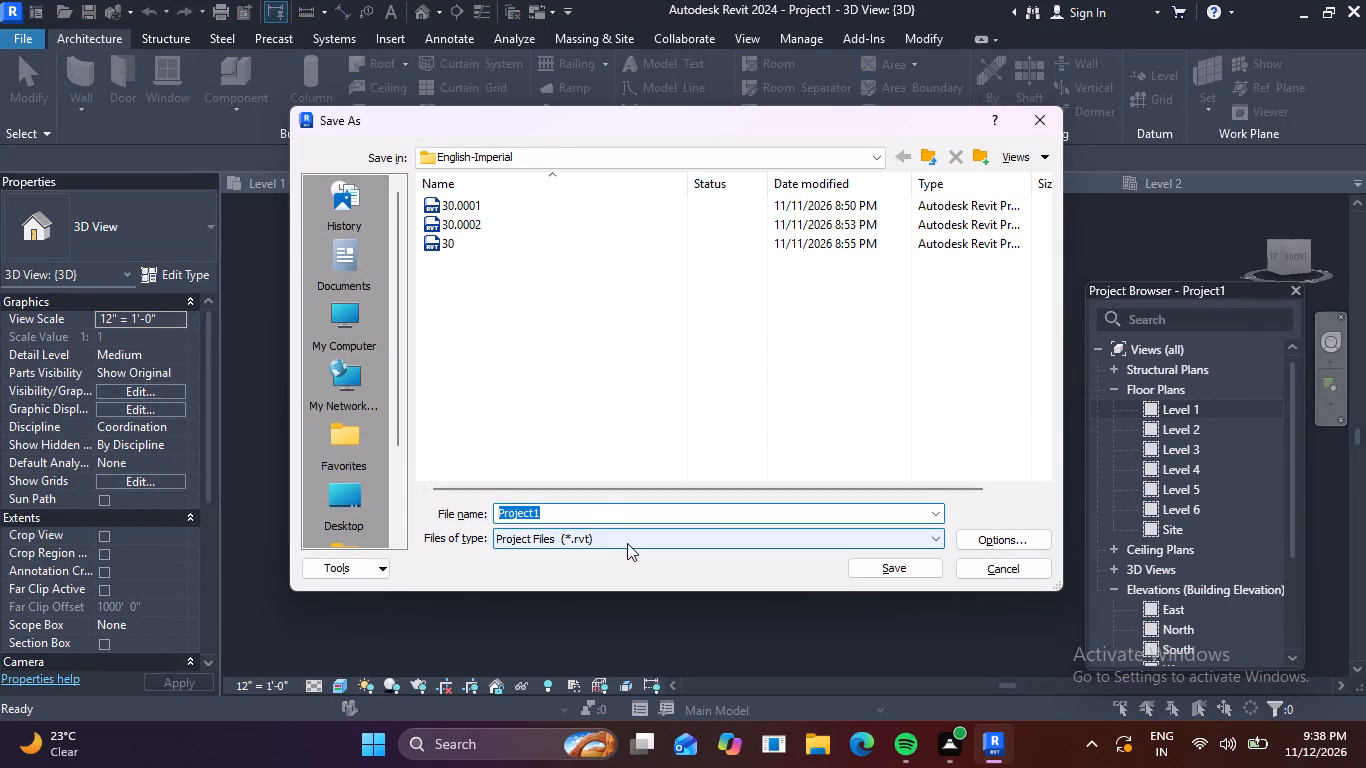
# Save the project under the file name 70 as a Revit project file in the English-Imperial folder.
pyautogui.press('BackSpace')
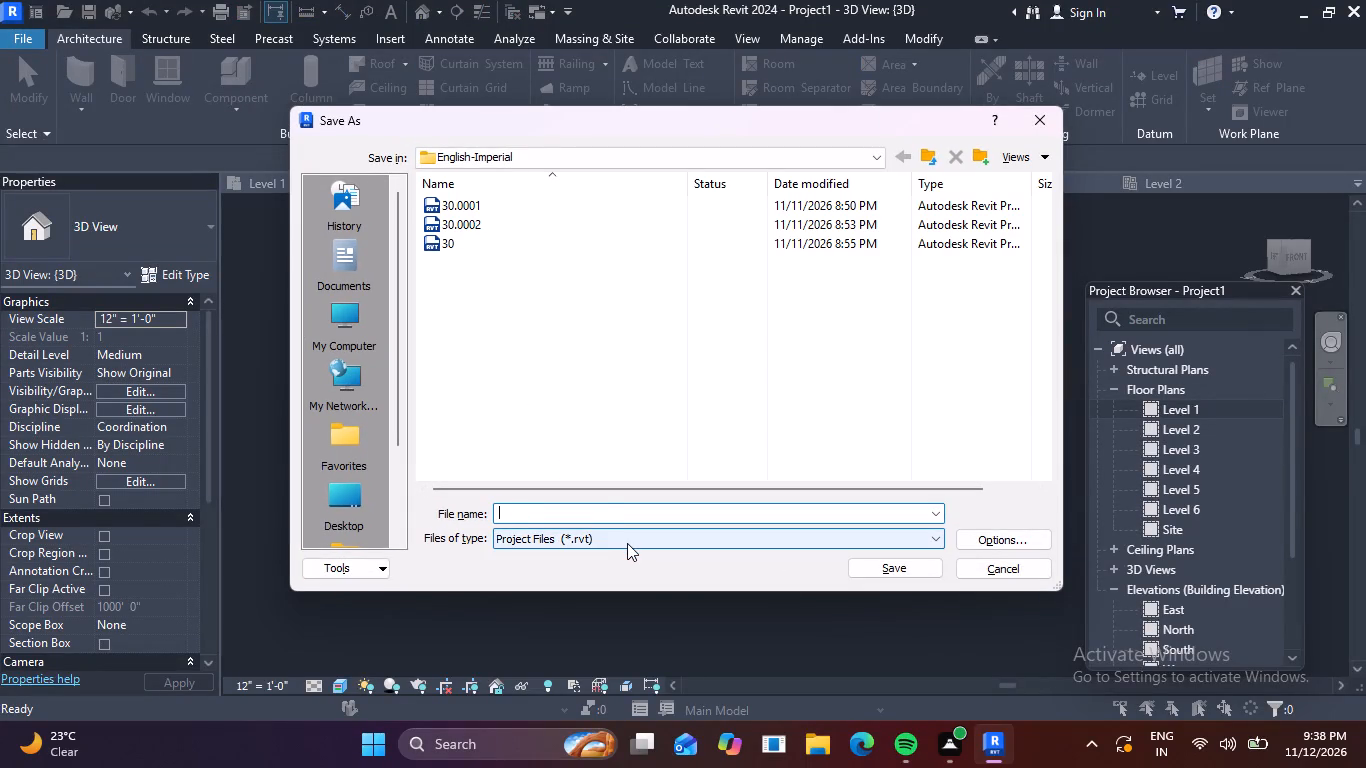
pyautogui.write('70')
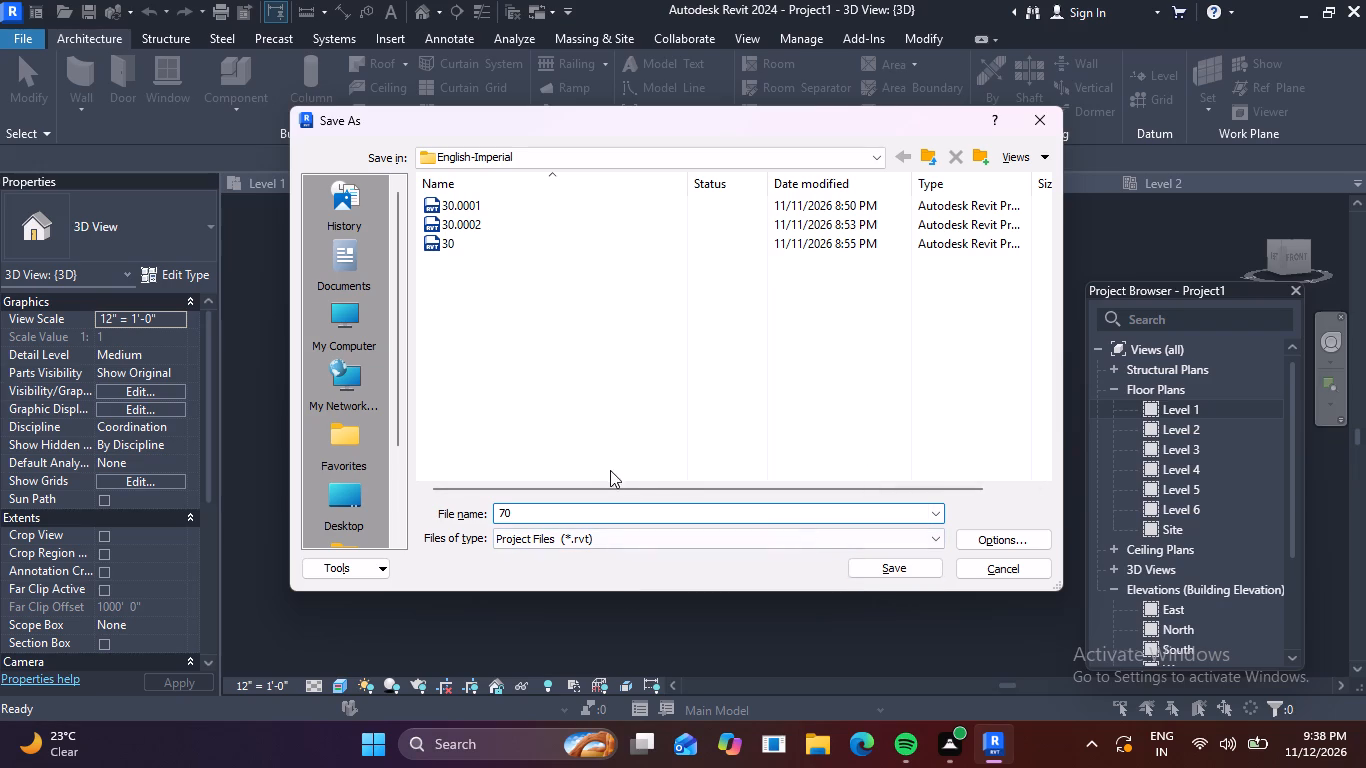
pyautogui.click(900, 575)
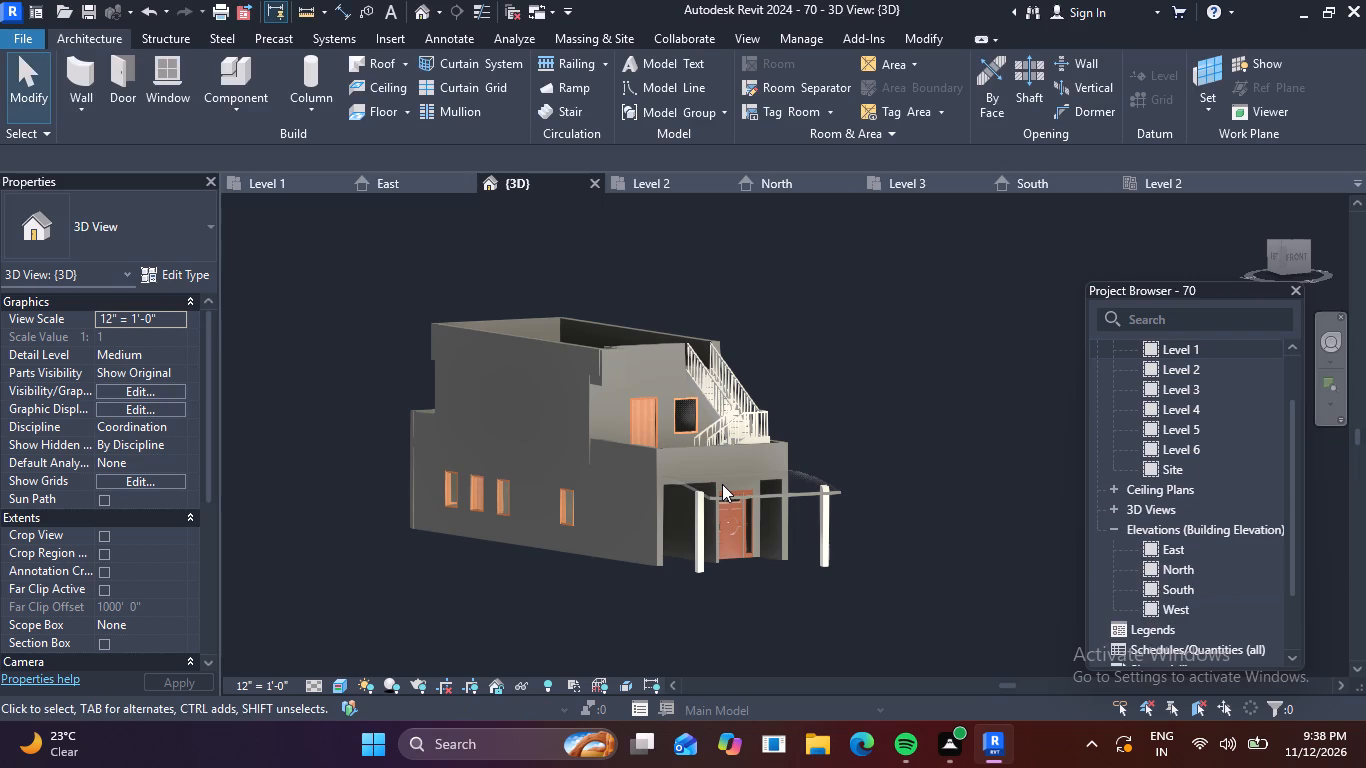
# Print the current 3D view with Microsoft Print to PDF and save the output as 70 in Documents.
pyautogui.hotkey('ctrl', 'p')
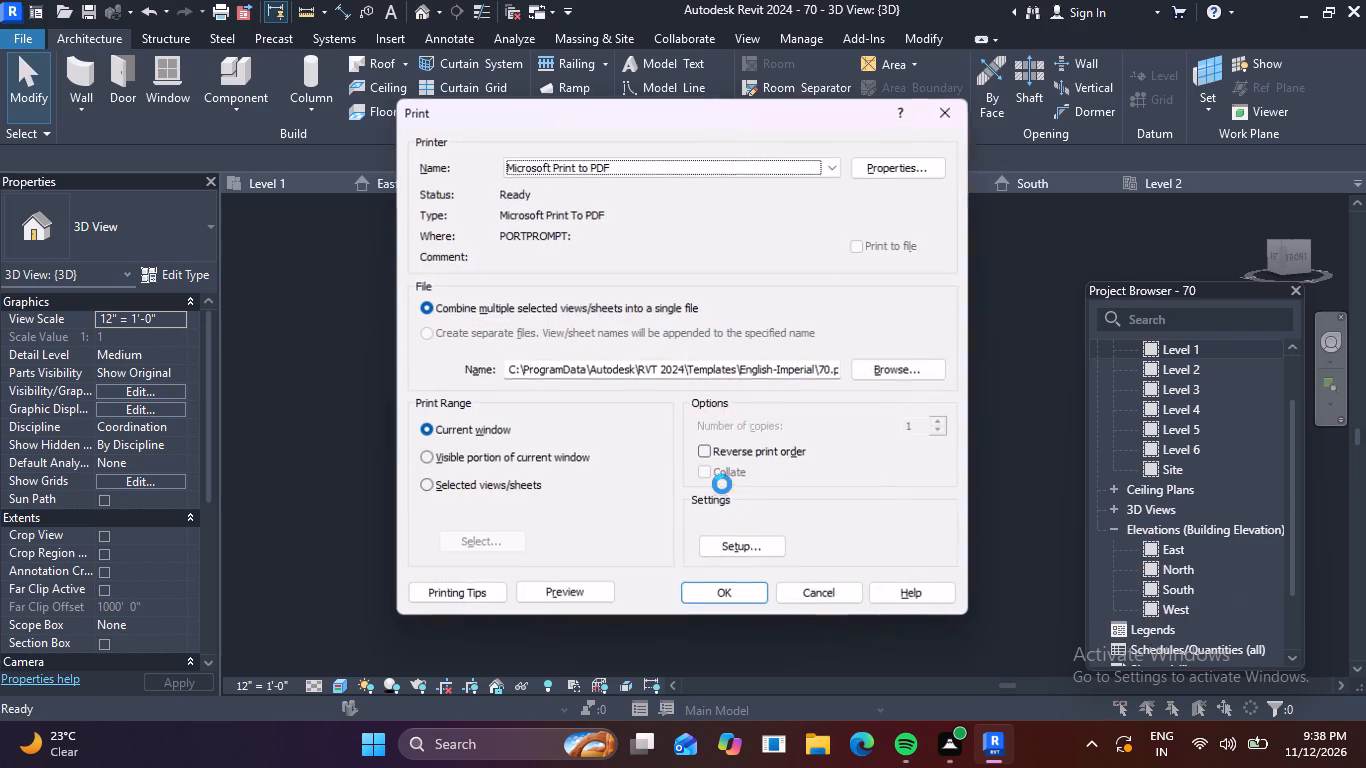
pyautogui.click(827, 162)
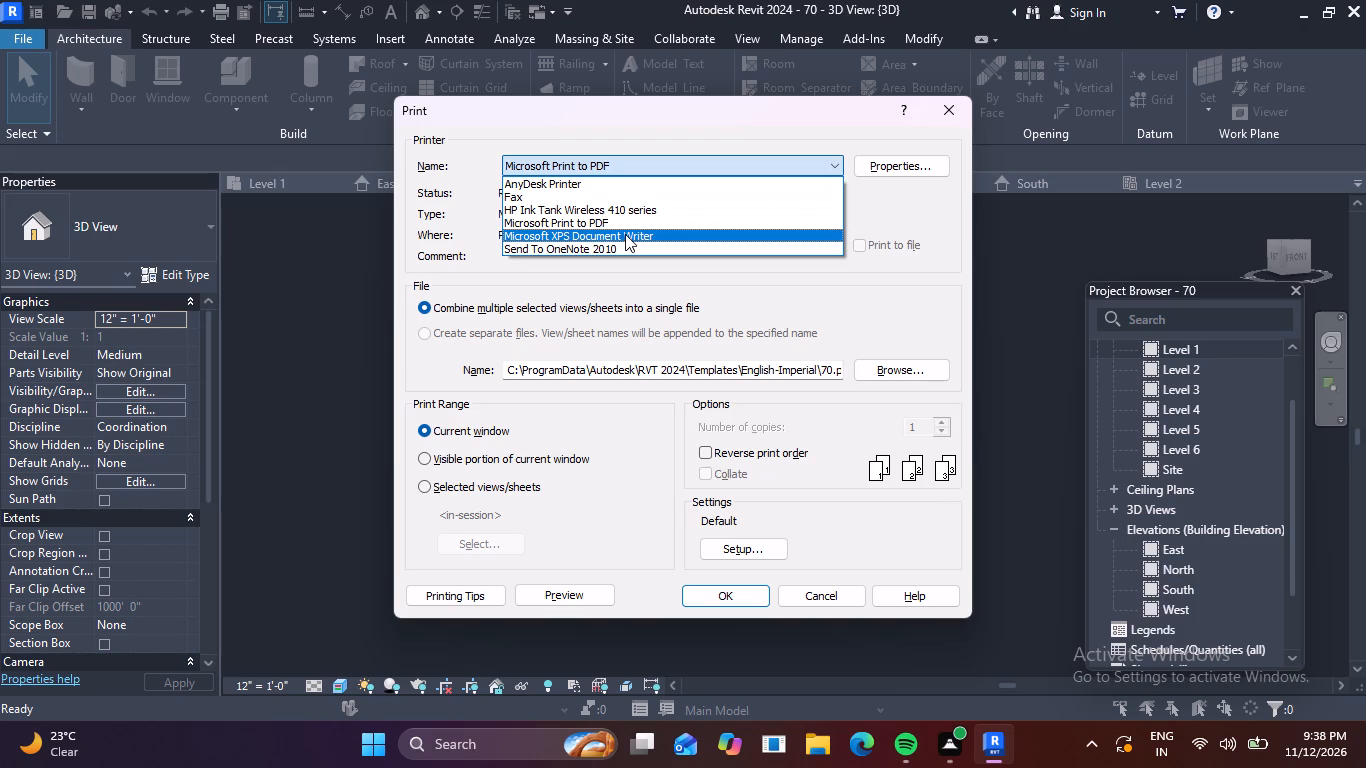
pyautogui.click(625, 220)
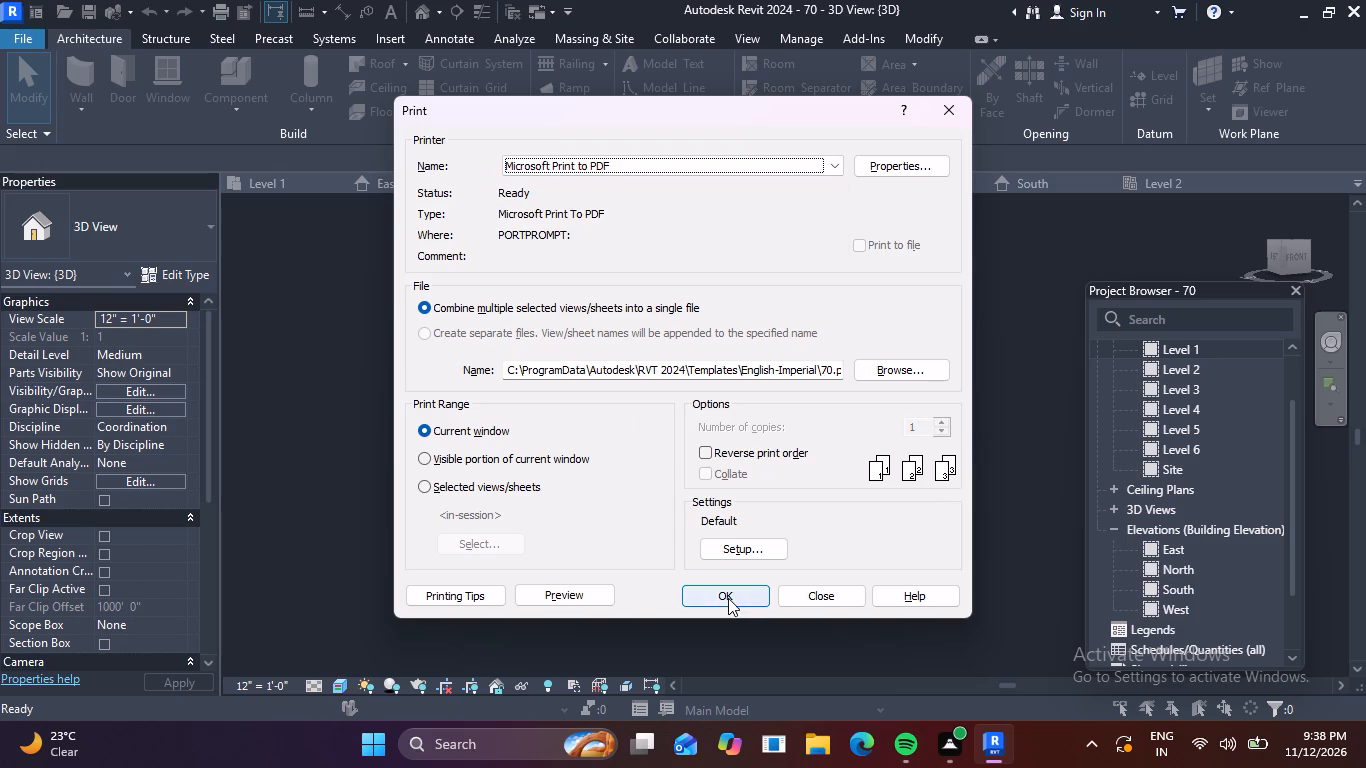
pyautogui.click(728, 598)
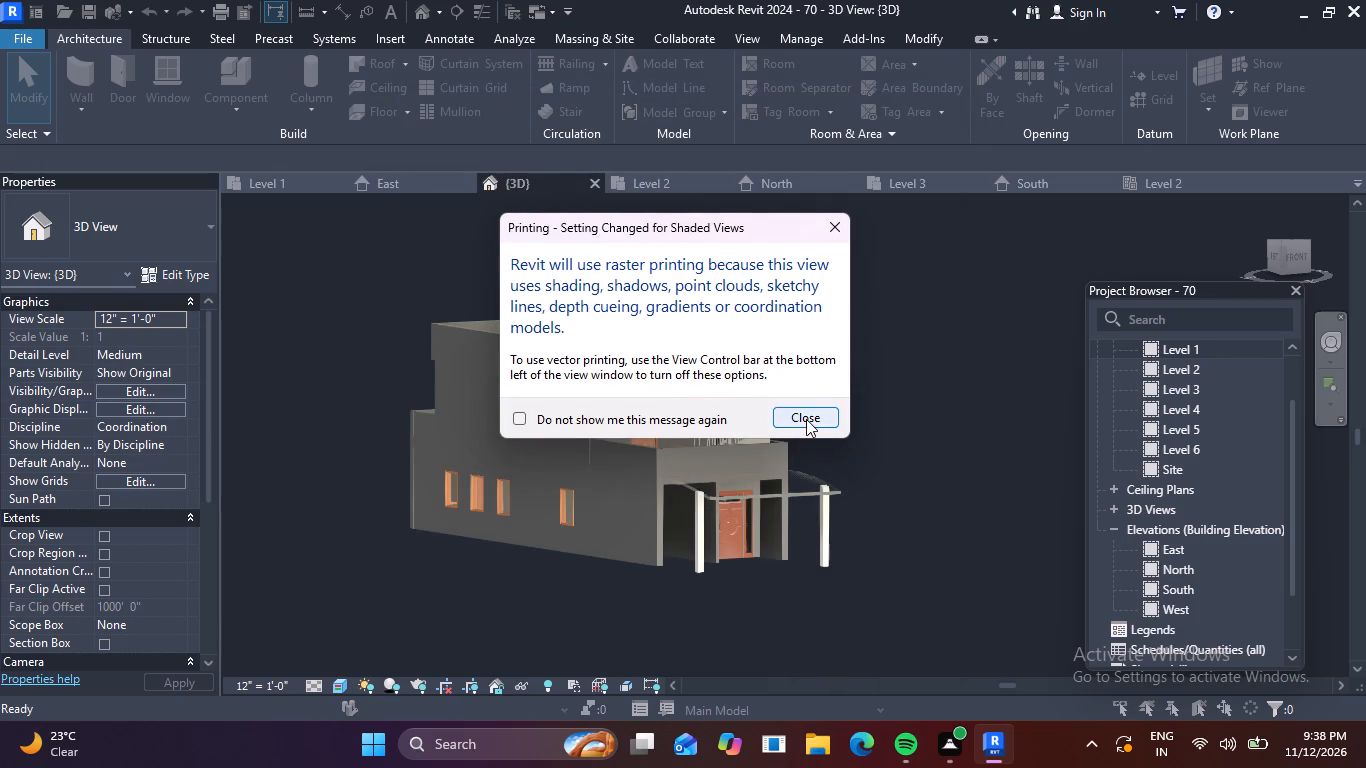
pyautogui.click(806, 419)
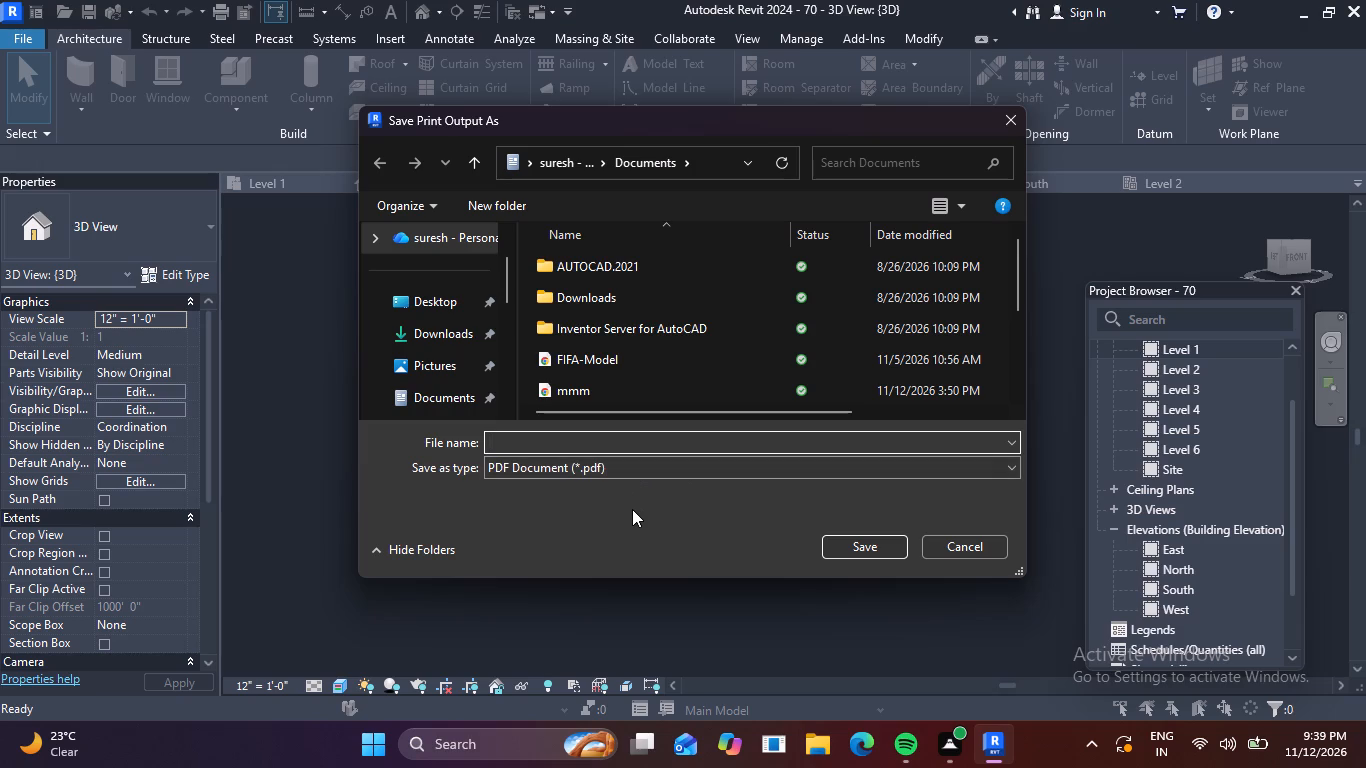
pyautogui.write('70')
pyautogui.click(851, 550)
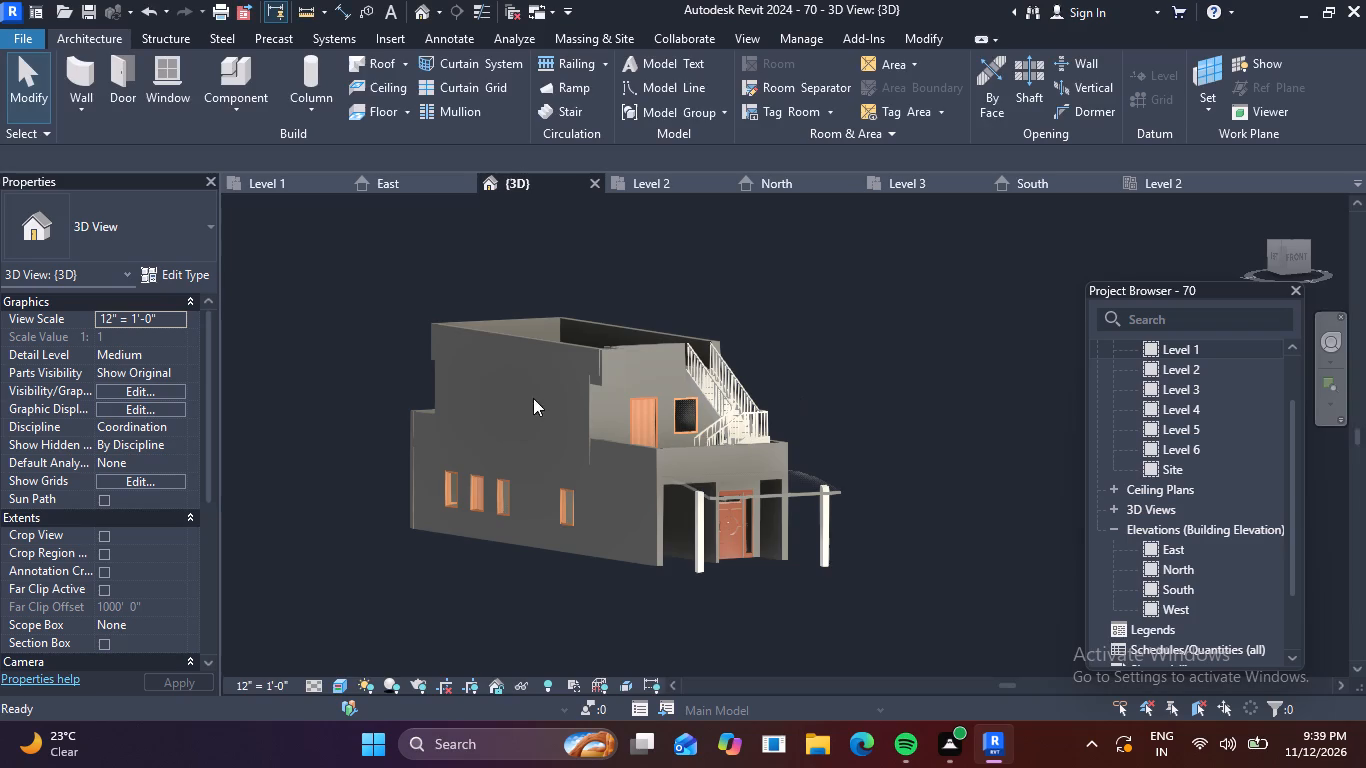
# Close the printed 70.pdf and export the current 3D view as a medium-quality JPEG named 70, fit to 512 pixels horizontally.
pyautogui.scroll(-3, 629, 420)
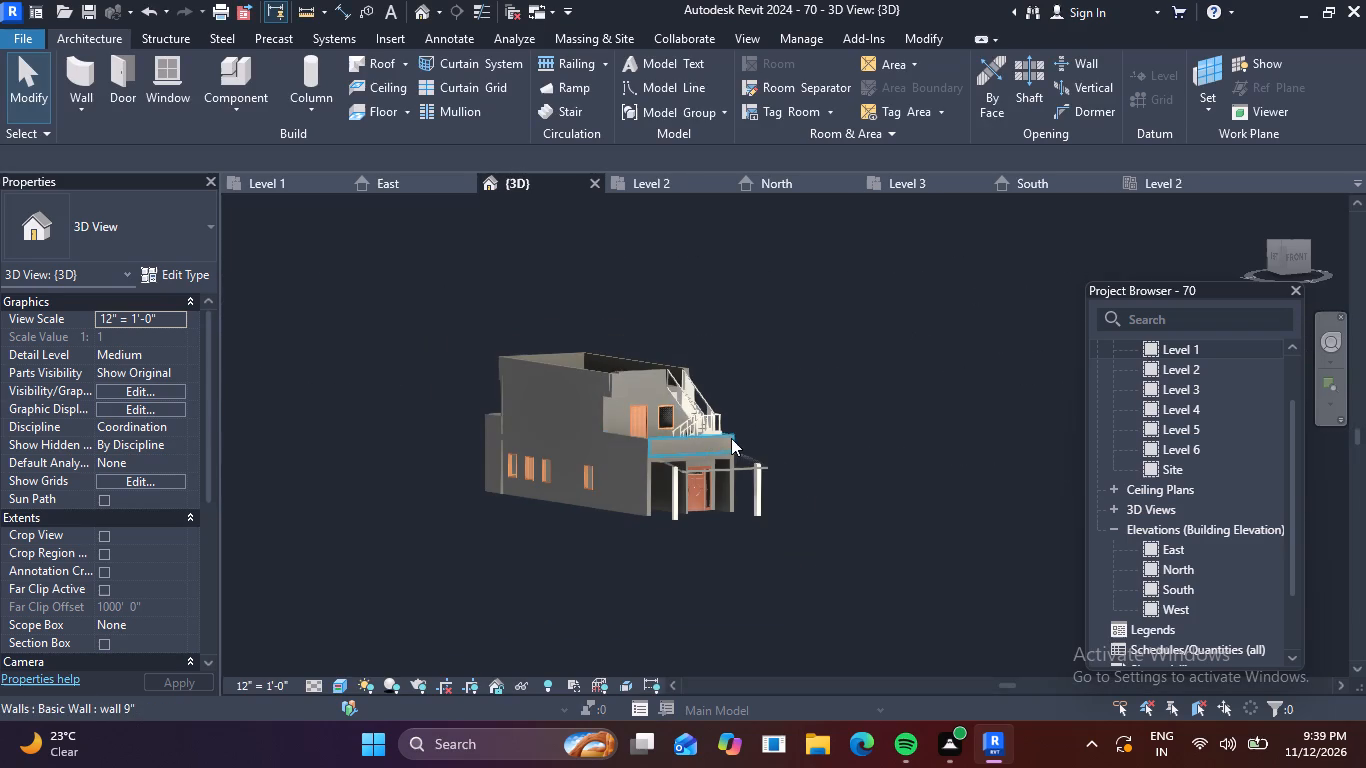
pyautogui.scroll(3, 576, 419)
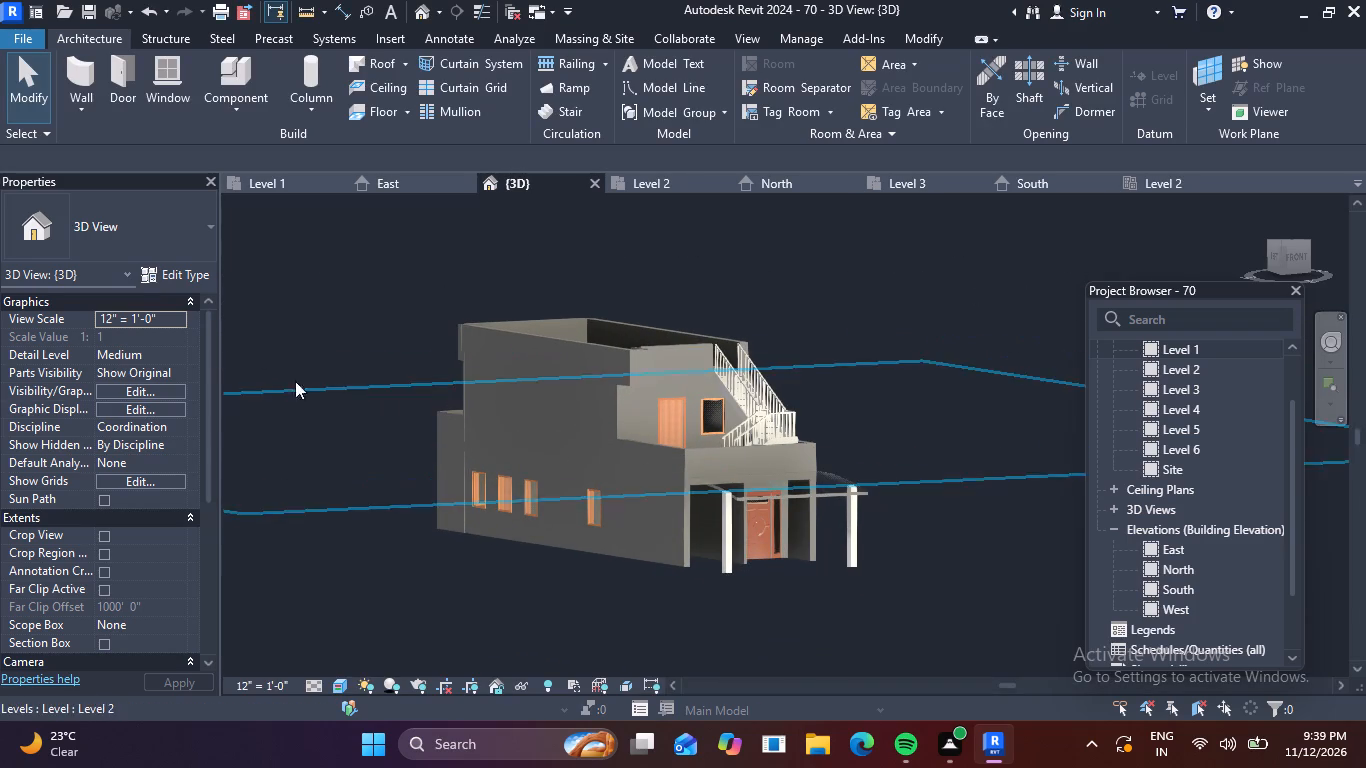
pyautogui.click(25, 46)
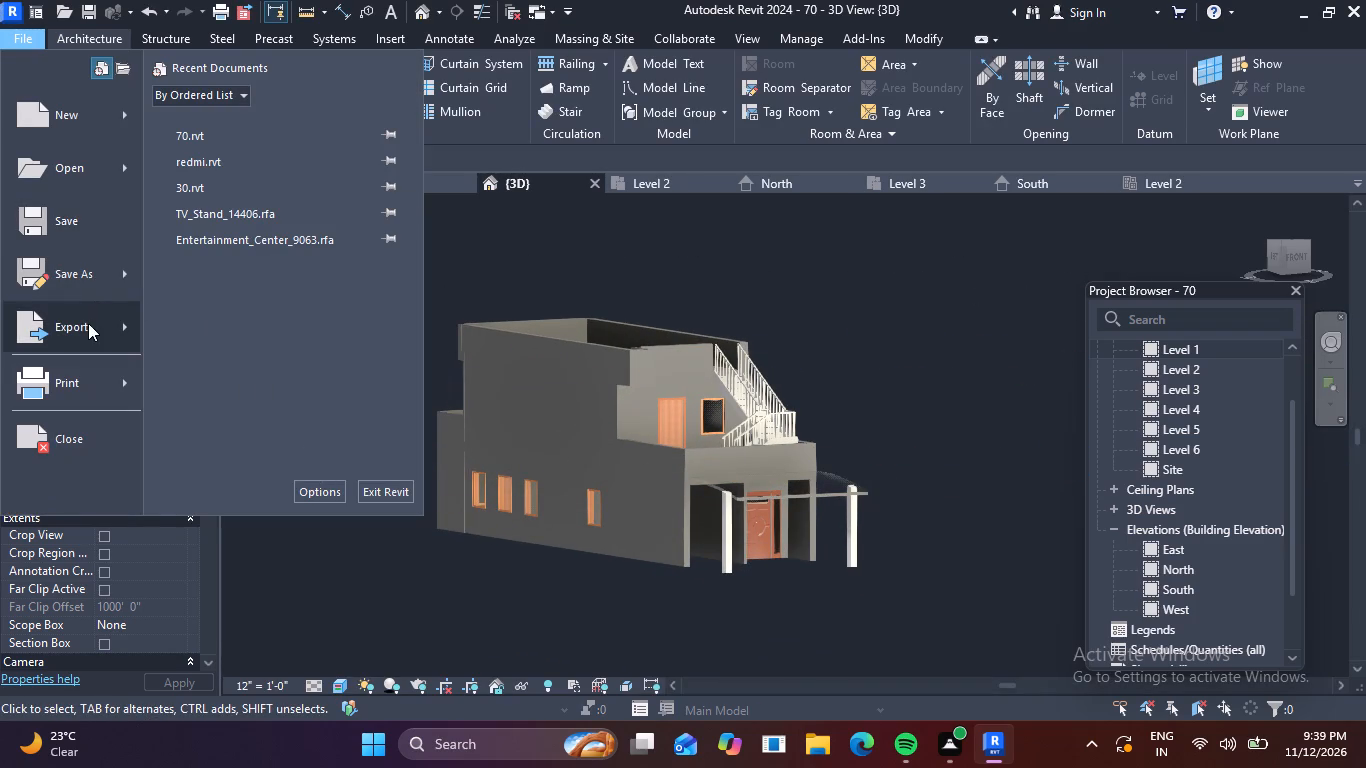
pyautogui.click(90, 325)
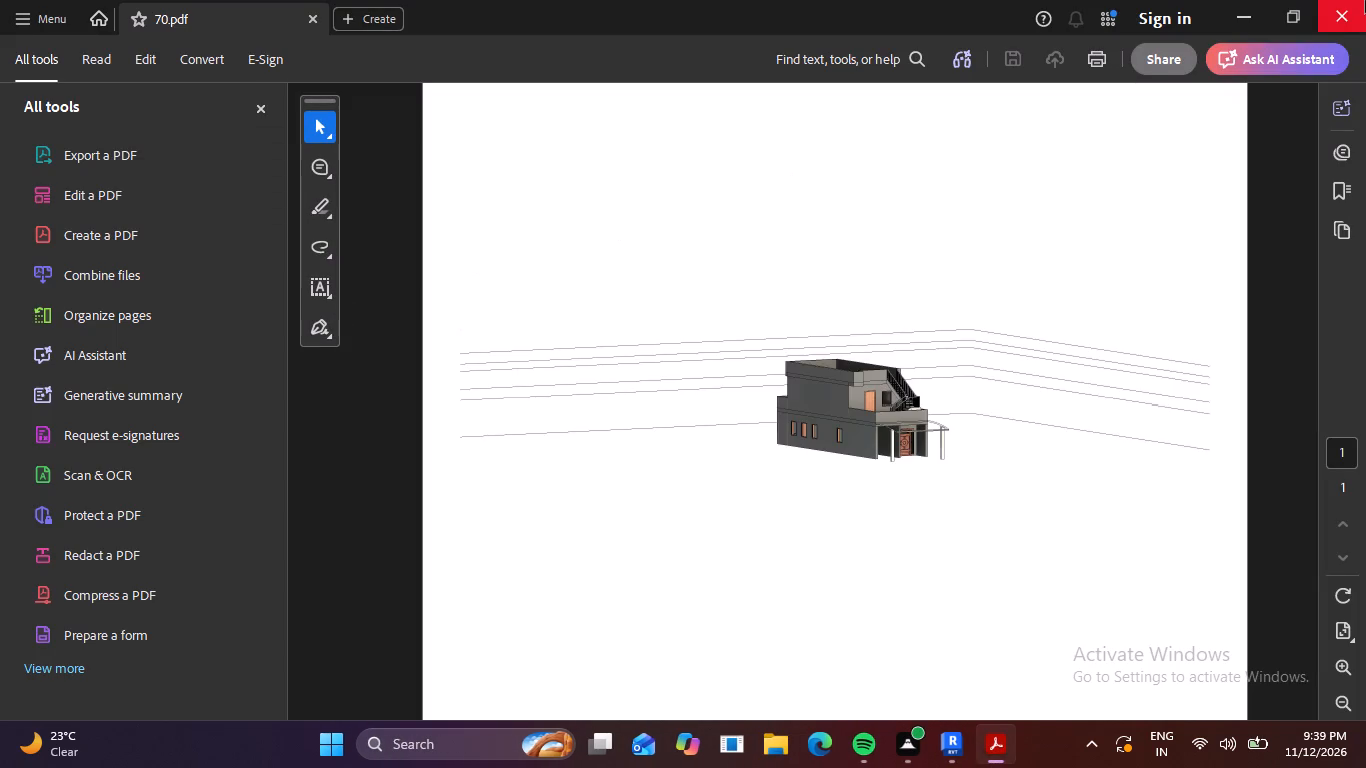
pyautogui.click(1340, 22)
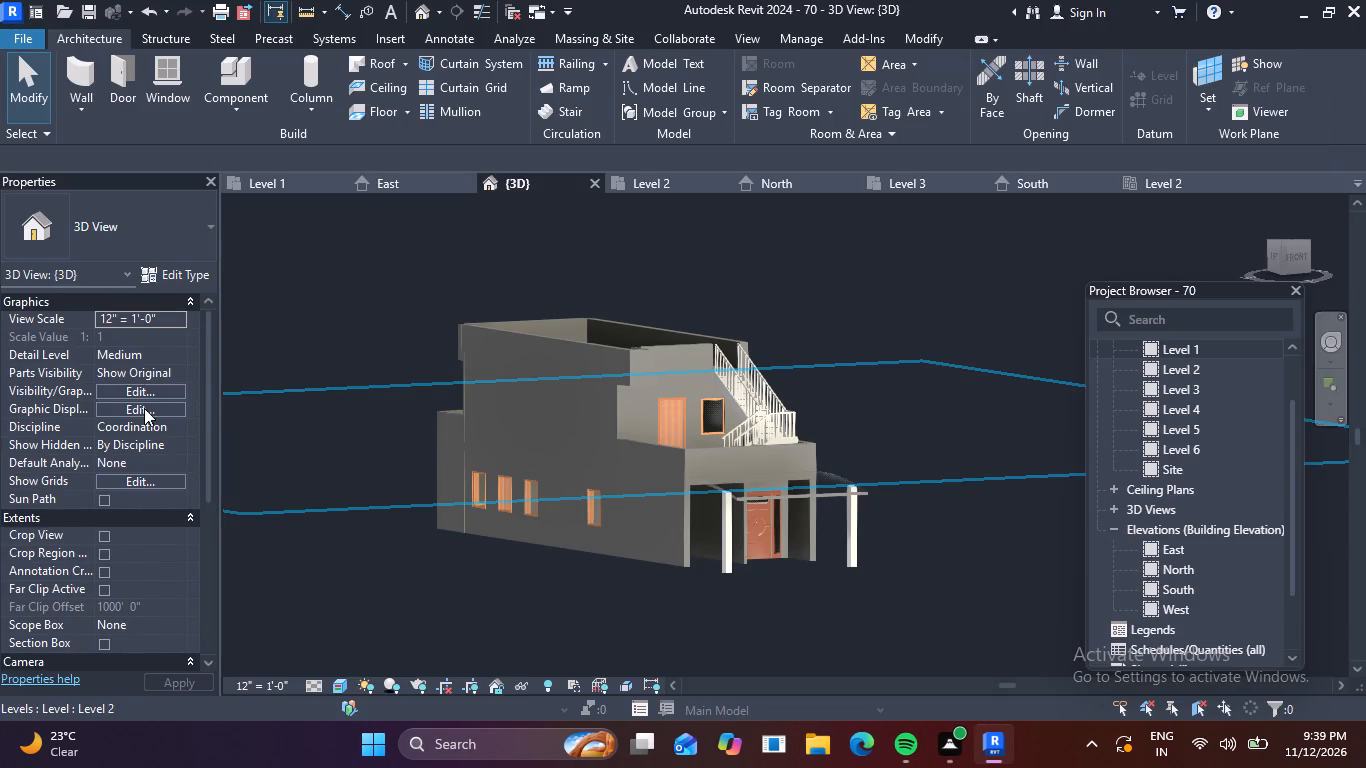
pyautogui.click(27, 43)
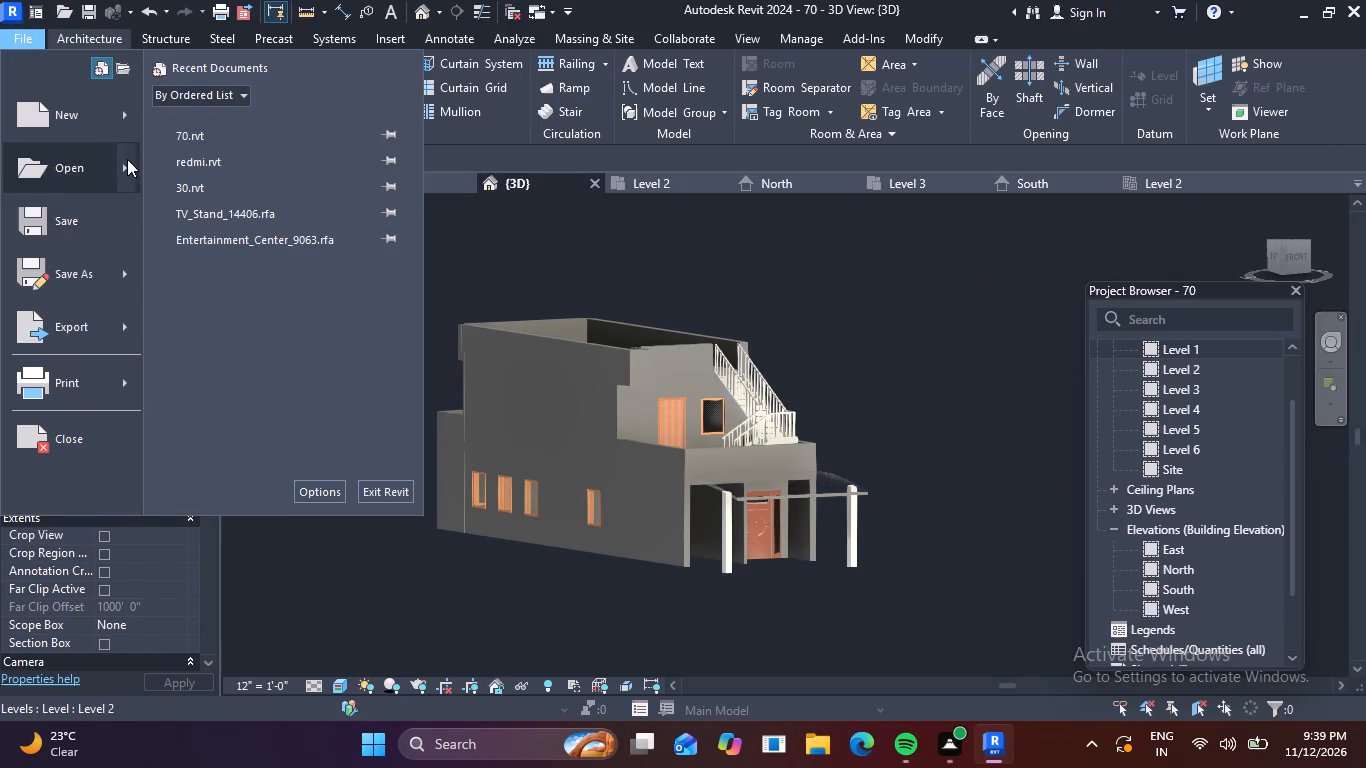
pyautogui.click(98, 321)
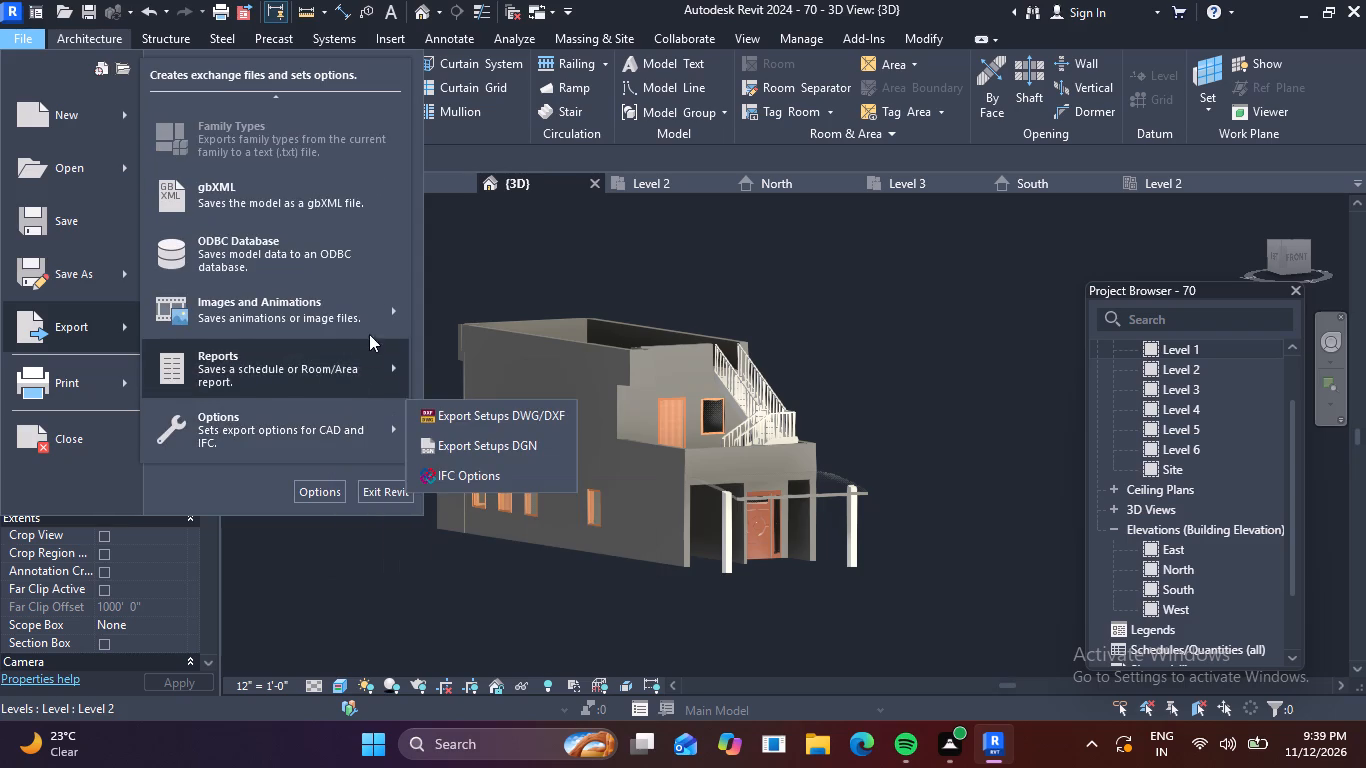
pyautogui.click(372, 325)
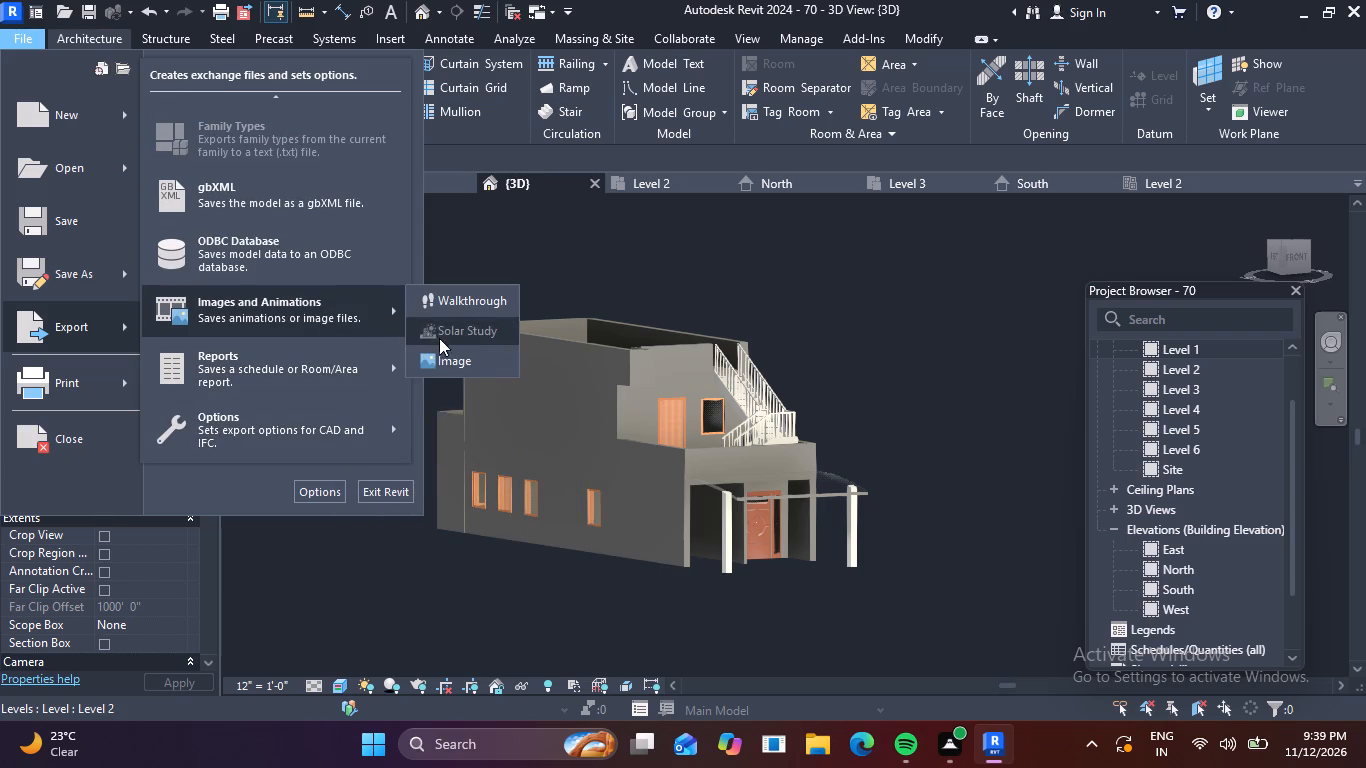
pyautogui.click(454, 358)
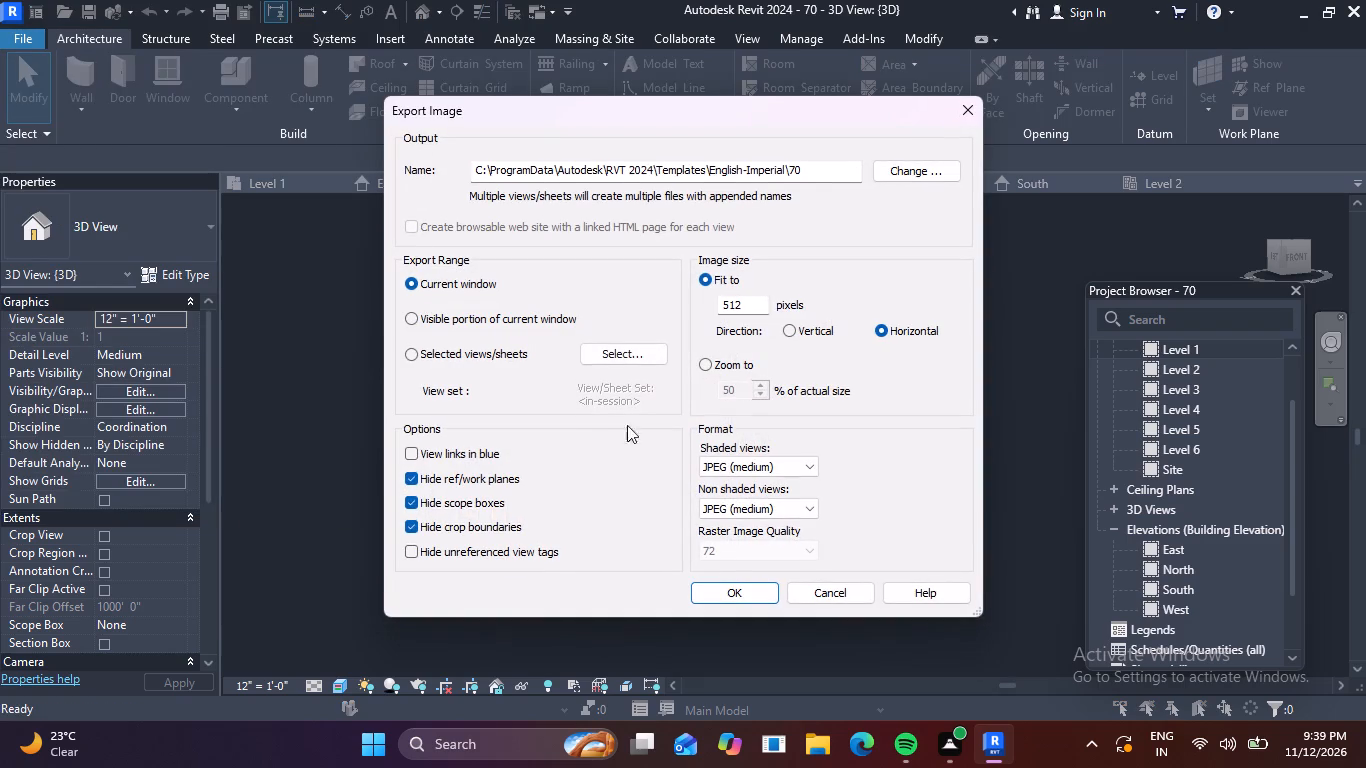
pyautogui.click(747, 597)
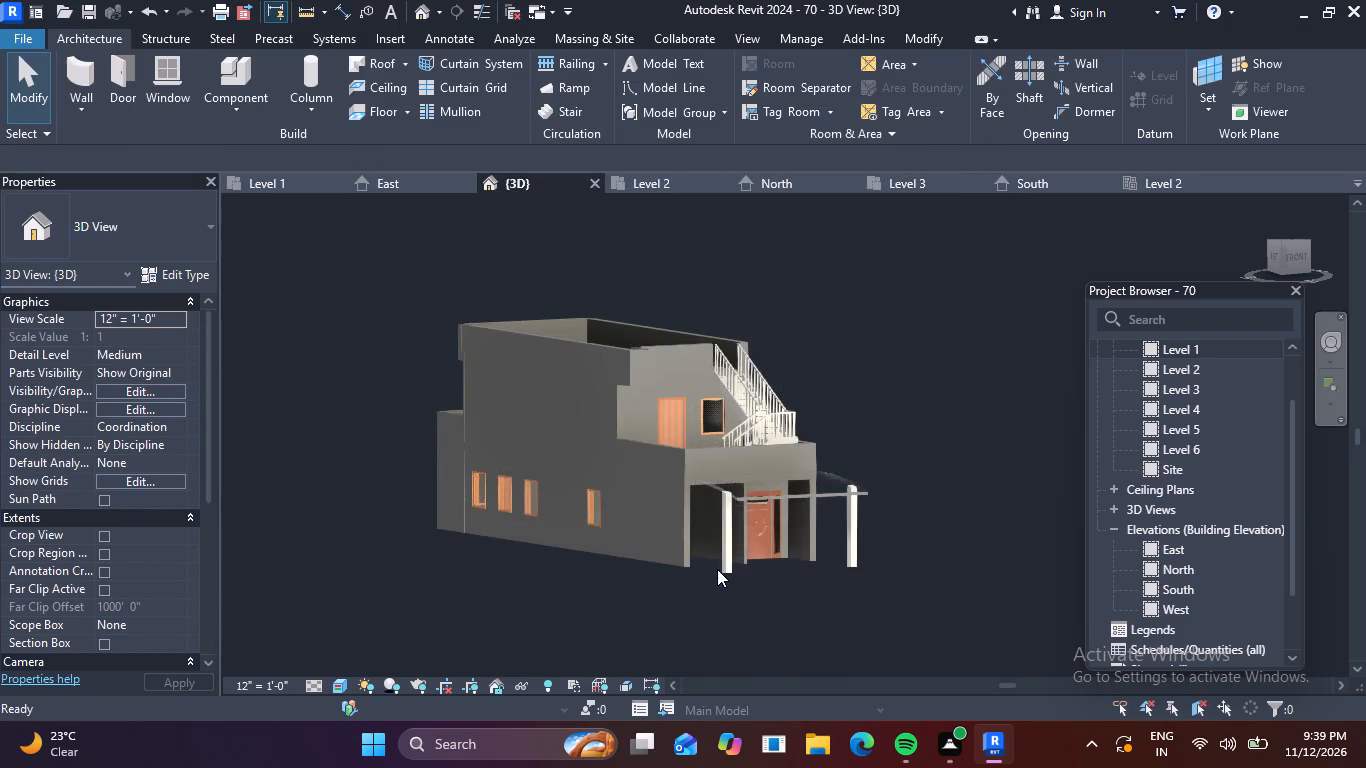